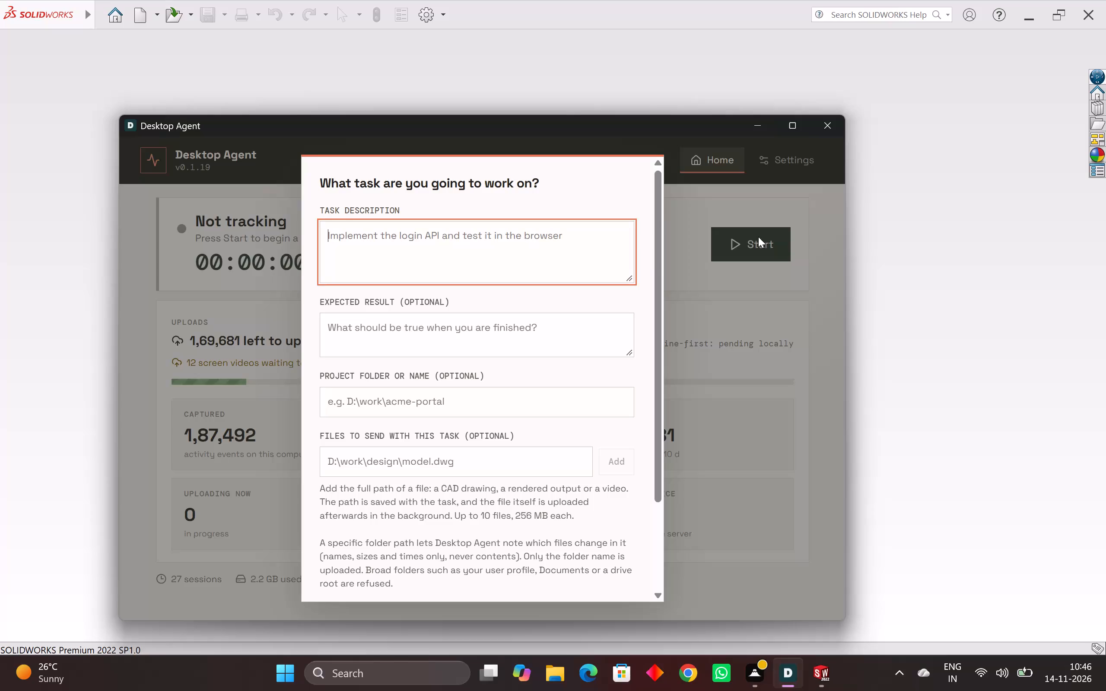
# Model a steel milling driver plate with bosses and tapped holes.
# Start the Desktop Agent tracking session, leaving the task description and optional fields blank.
pyautogui.scroll(-8, 544, 425)
pyautogui.click(518, 570)
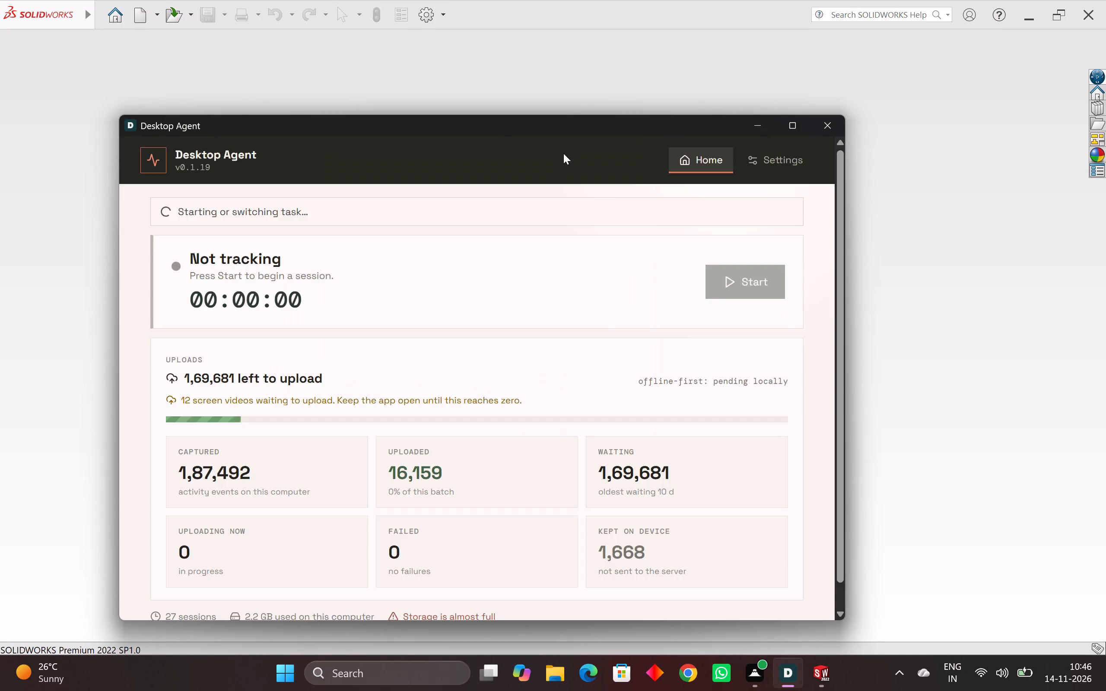
# Switch to SOLIDWORKS and create a new Part document.
pyautogui.click(567, 86)
pyautogui.click(146, 13)
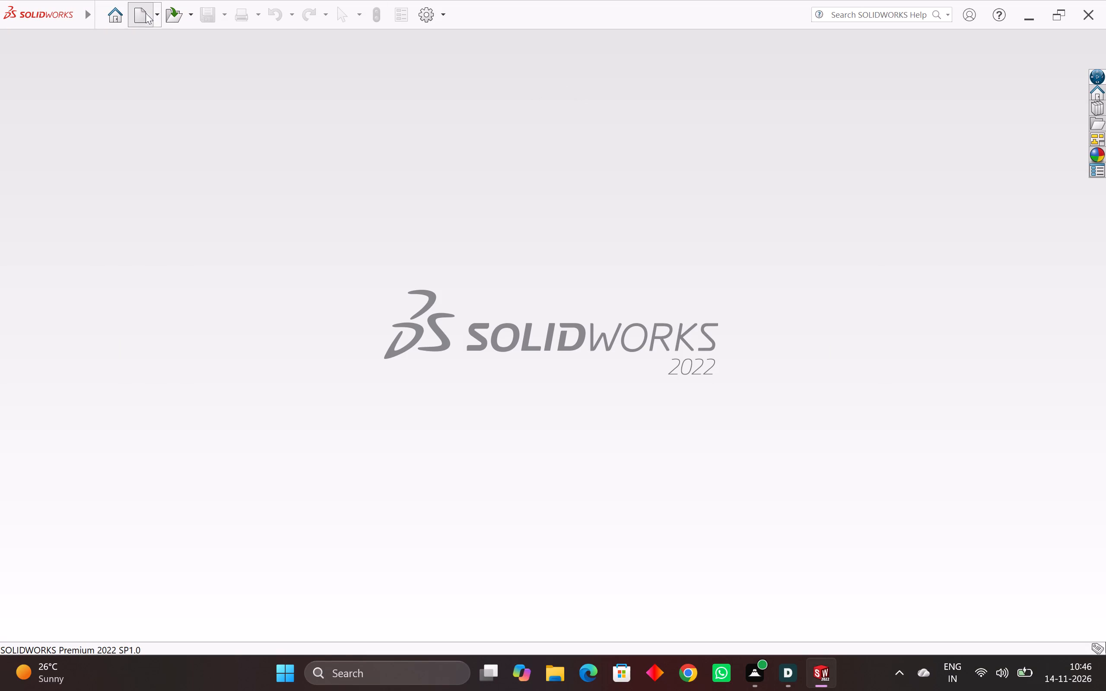
pyautogui.doubleClick(267, 258)
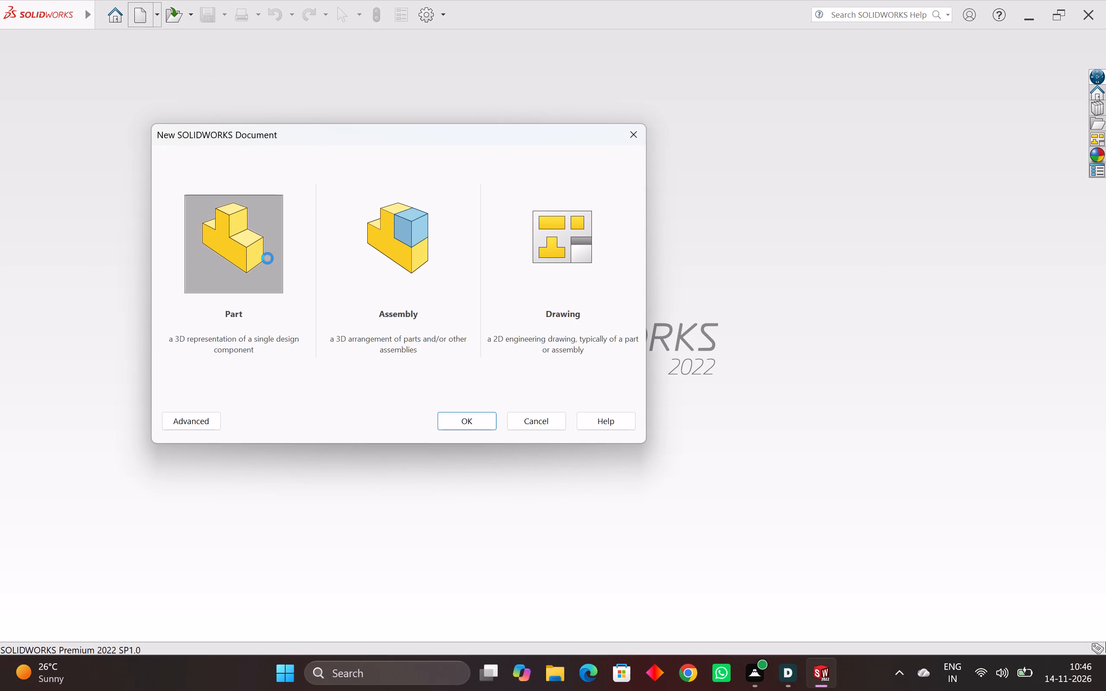
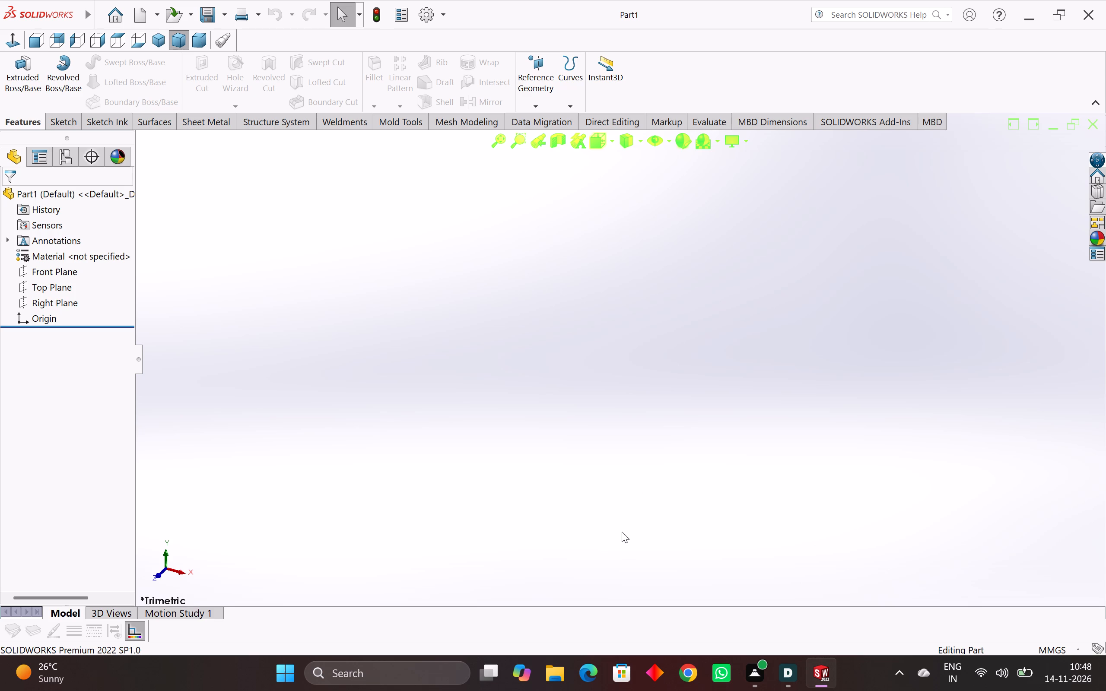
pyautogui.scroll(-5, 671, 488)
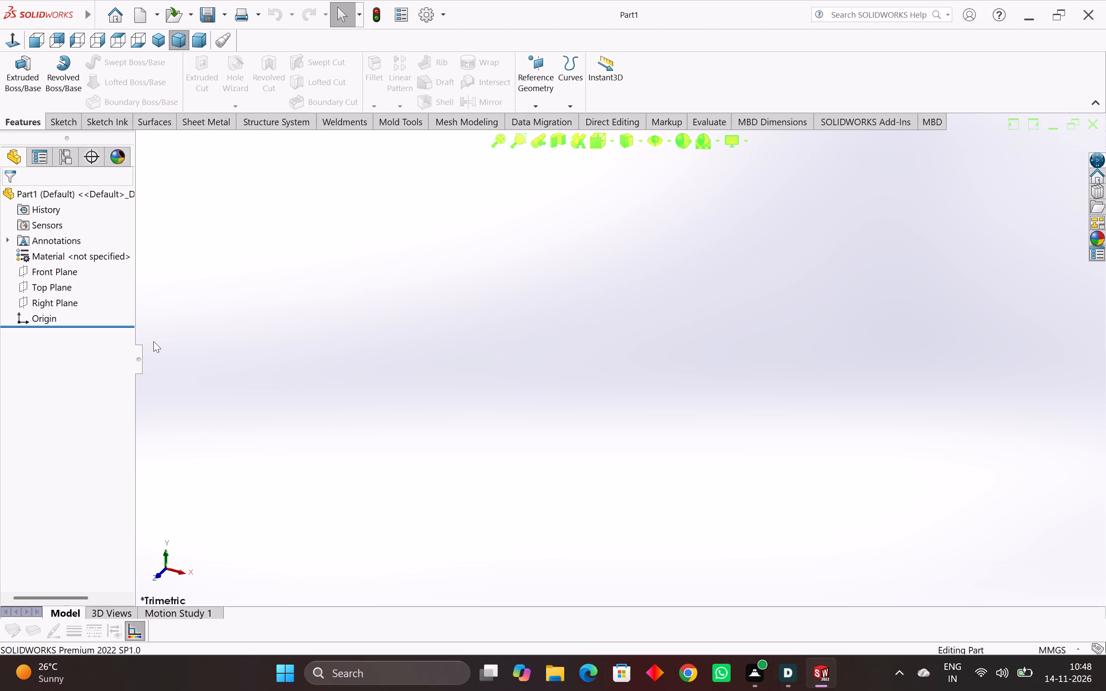
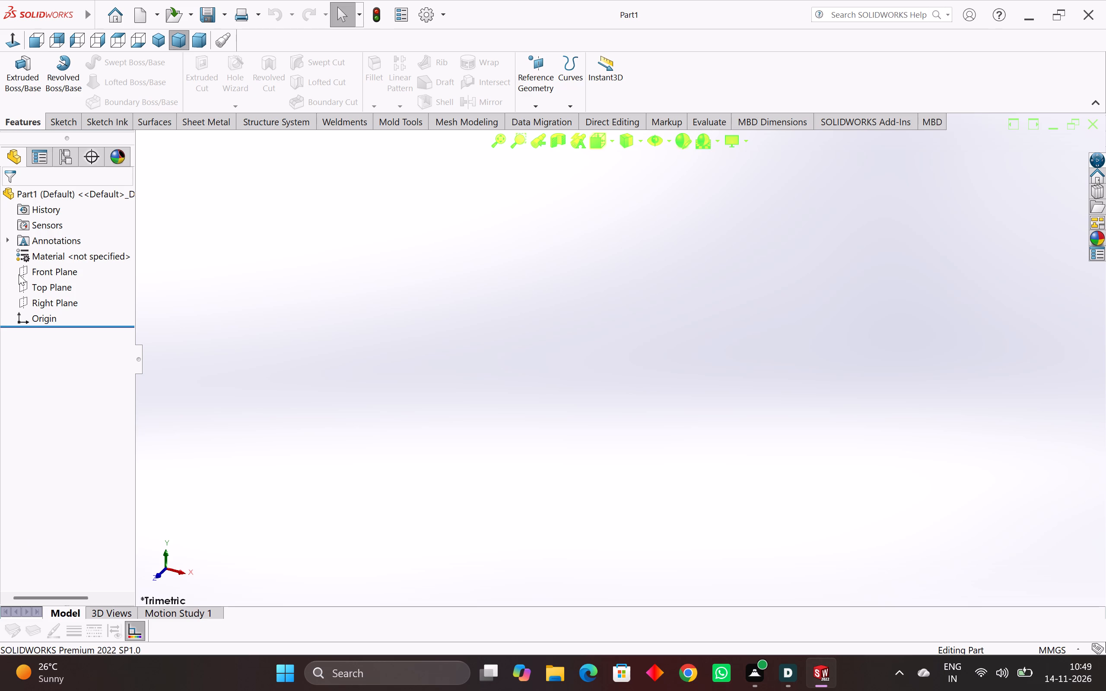
# Start a new sketch on the Front Plane.
pyautogui.click(50, 276)
pyautogui.click(61, 264)
pyautogui.click(978, 336)
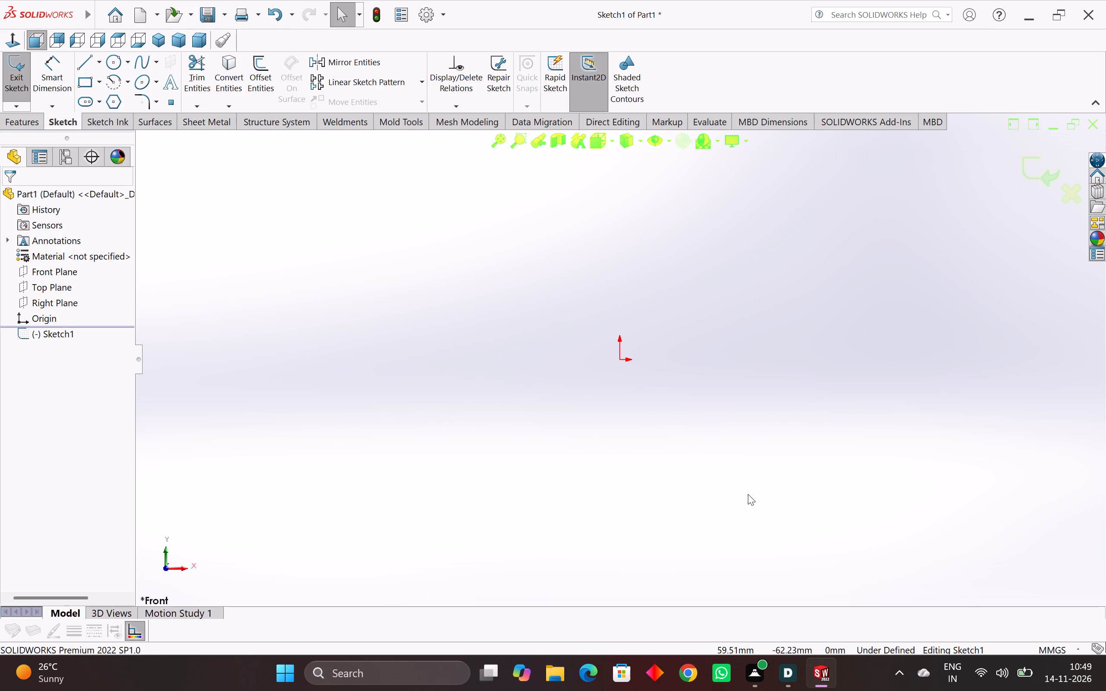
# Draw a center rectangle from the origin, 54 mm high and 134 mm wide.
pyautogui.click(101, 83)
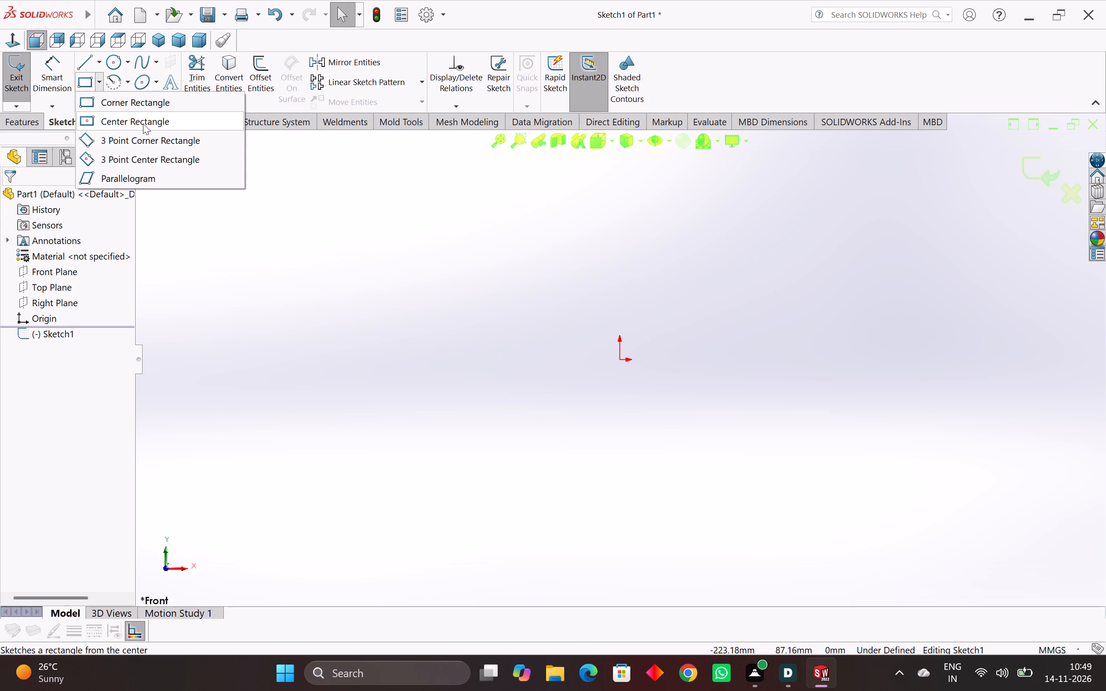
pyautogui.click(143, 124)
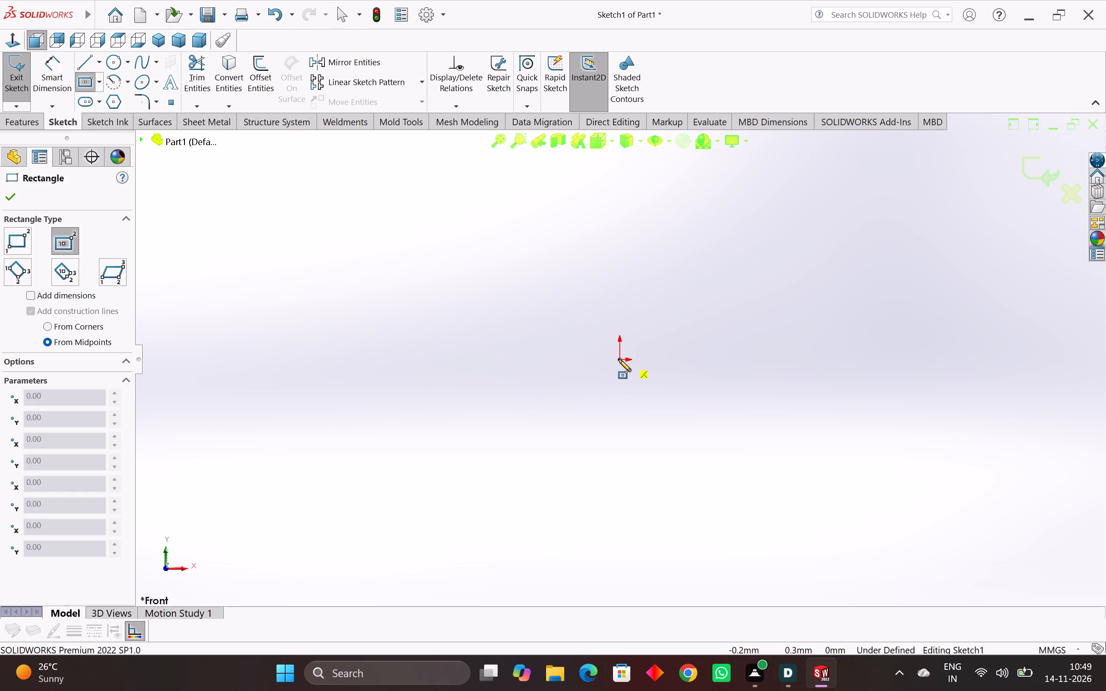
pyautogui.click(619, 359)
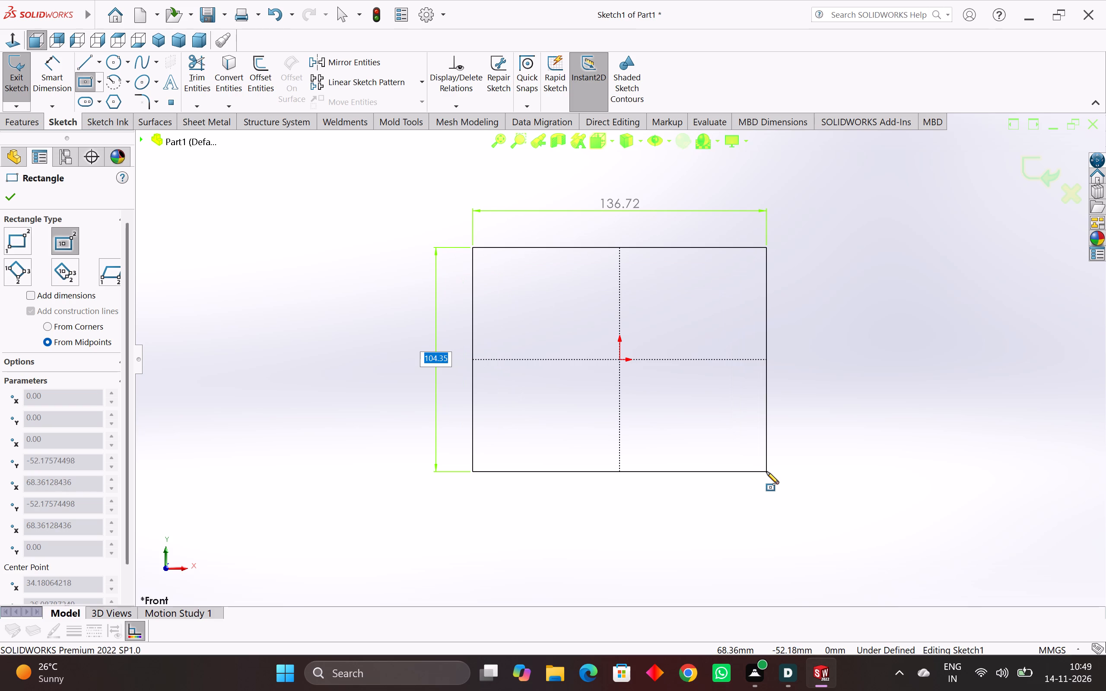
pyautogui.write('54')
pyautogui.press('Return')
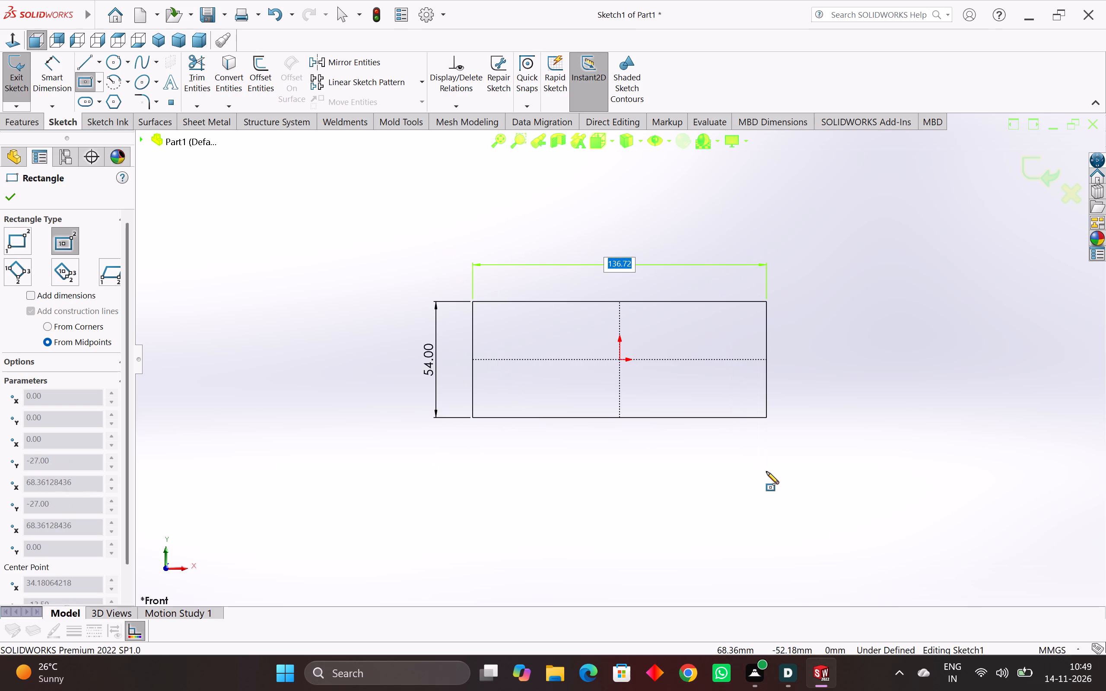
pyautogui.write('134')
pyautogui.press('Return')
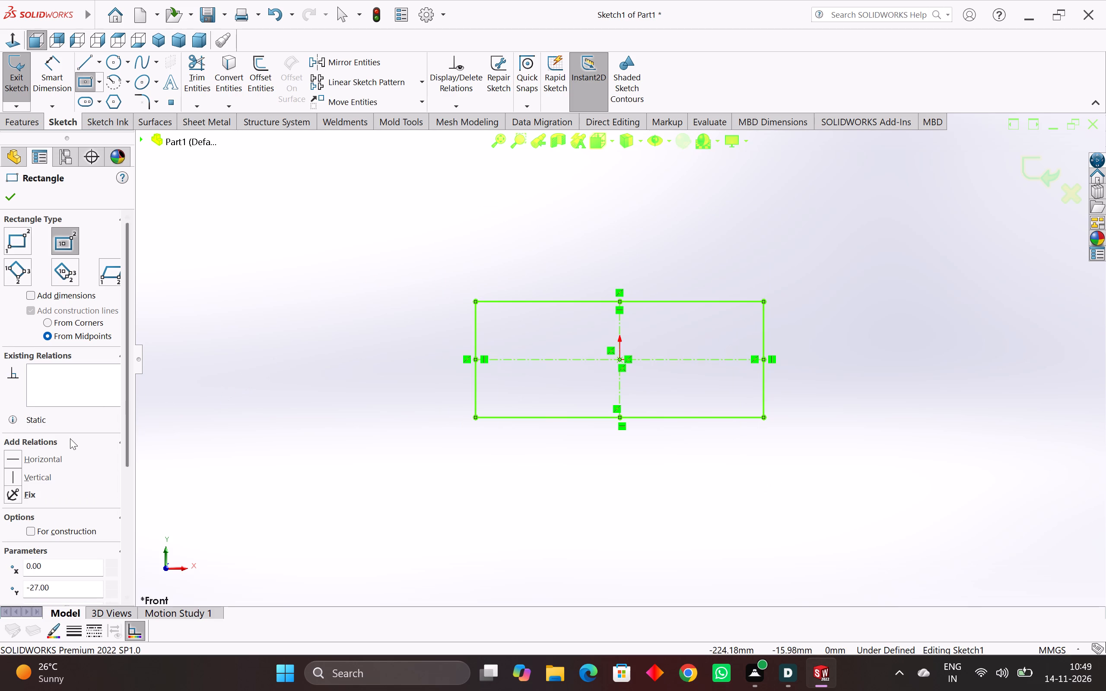
# Turn on the Add dimensions option for the Rectangle tool and finish the command.
pyautogui.click(30, 298)
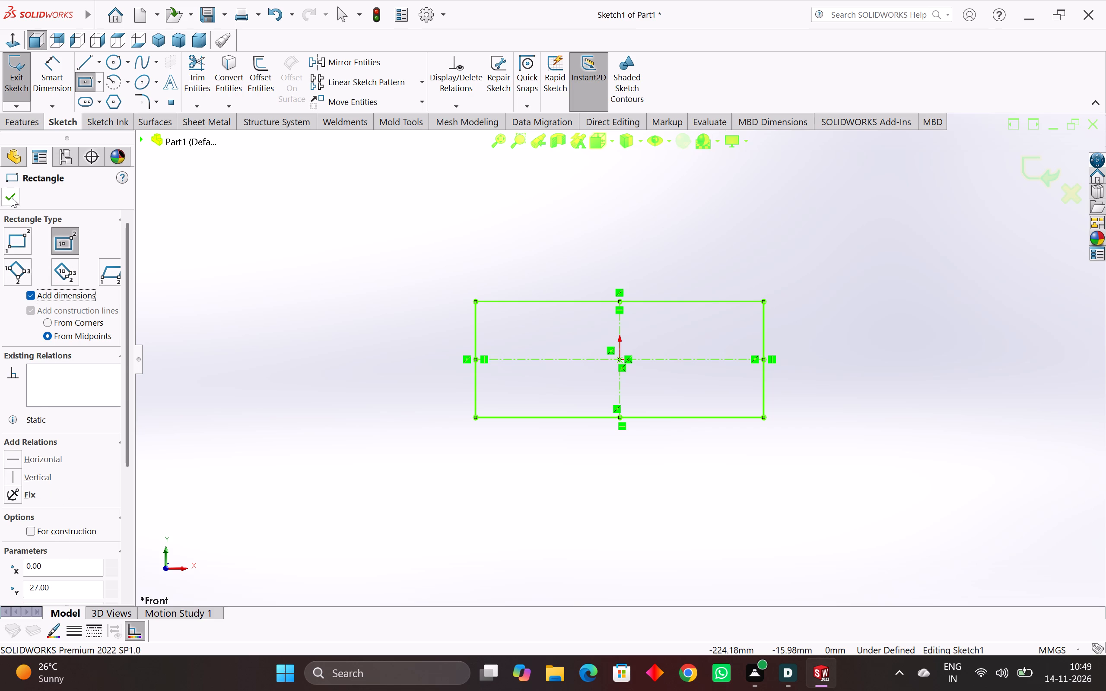
pyautogui.click(11, 197)
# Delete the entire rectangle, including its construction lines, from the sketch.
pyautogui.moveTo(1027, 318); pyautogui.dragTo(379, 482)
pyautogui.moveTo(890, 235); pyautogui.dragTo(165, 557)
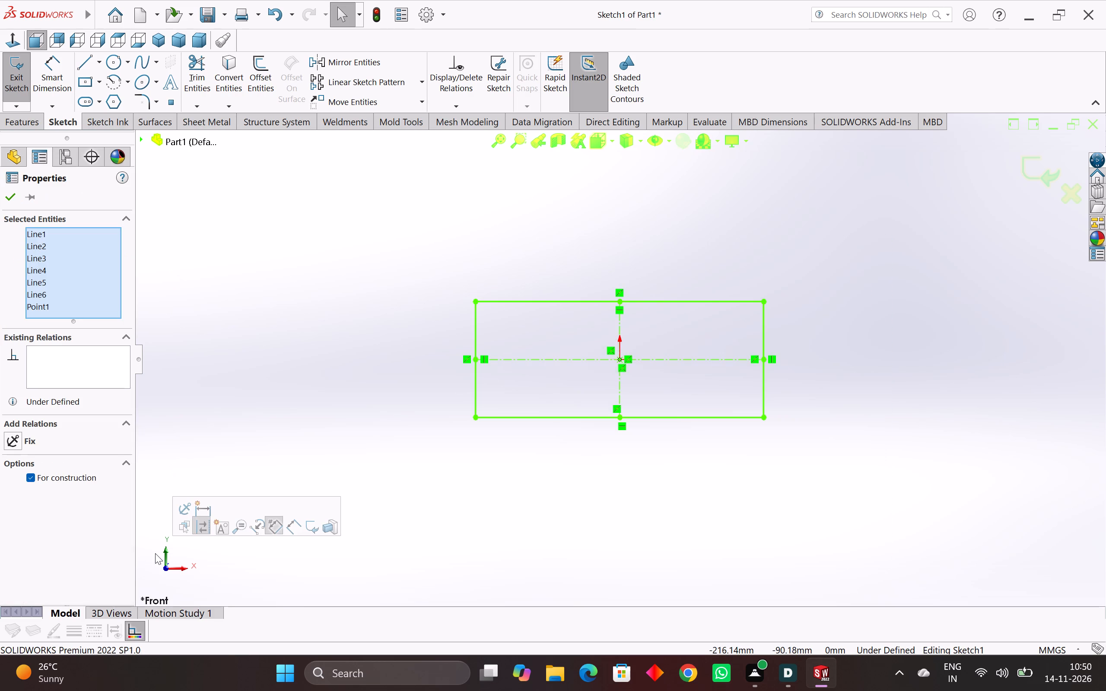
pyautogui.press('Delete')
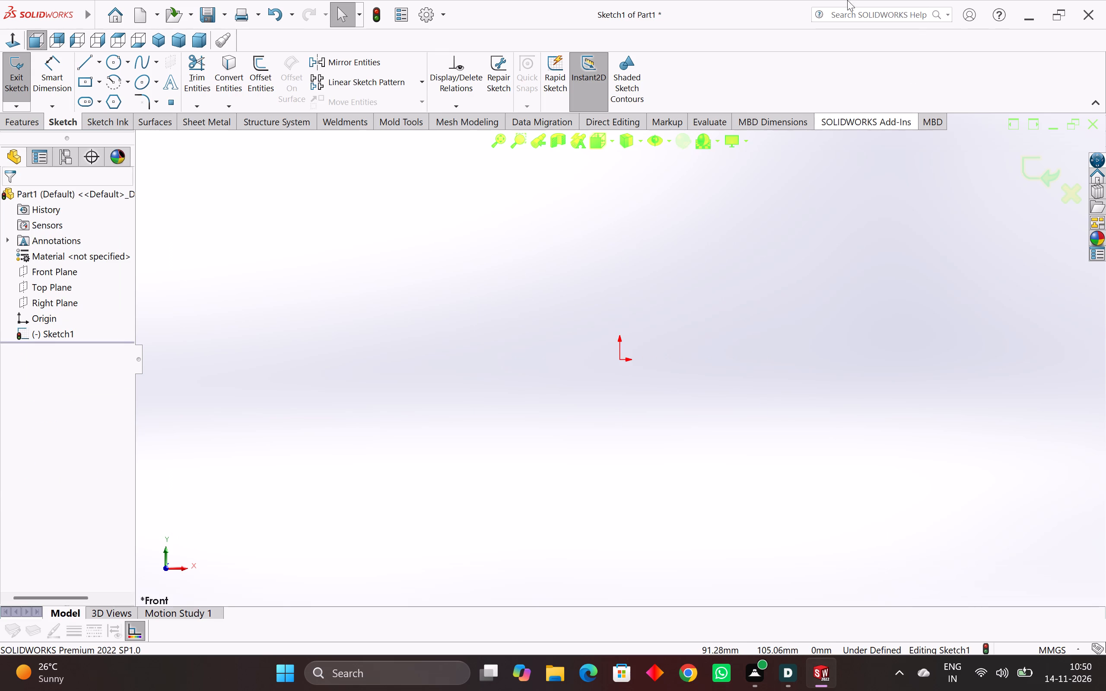
# Search the system options for "add dimen" and open the document properties for linear dimensions.
pyautogui.click(418, 20)
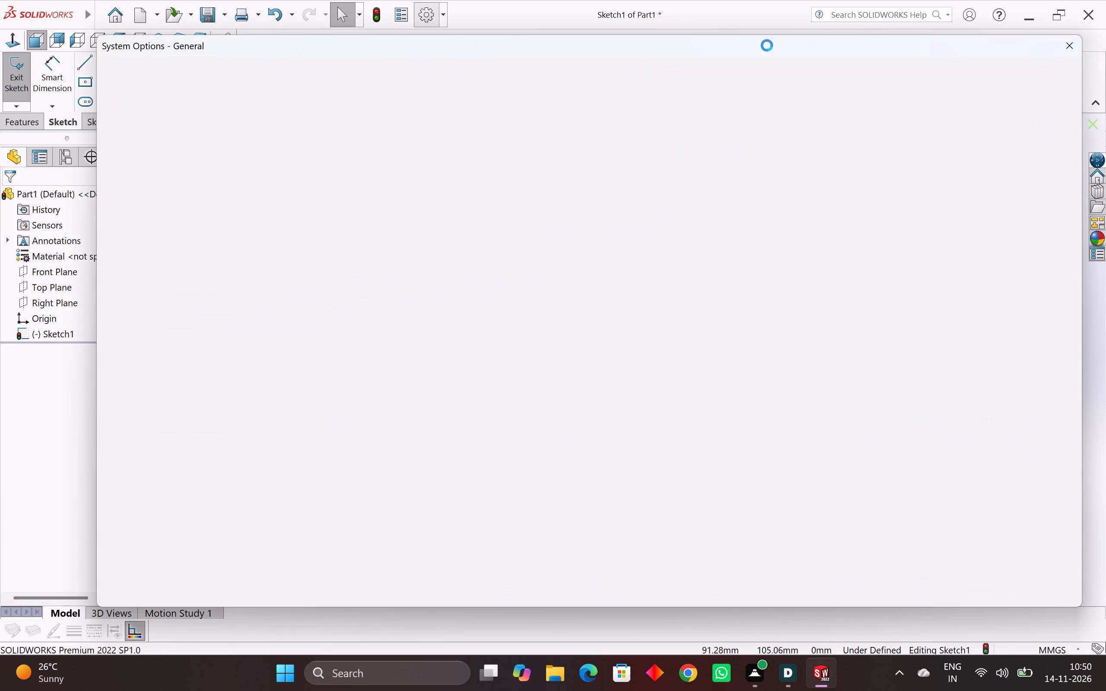
pyautogui.click(961, 67)
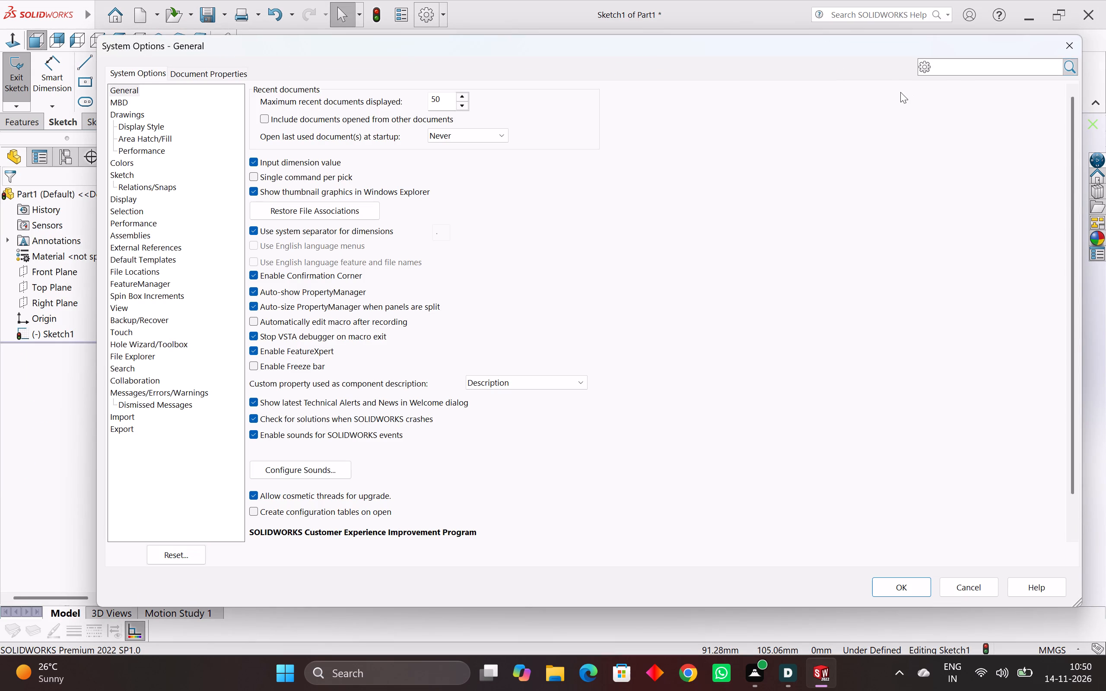
pyautogui.write('add')
pyautogui.press('space')
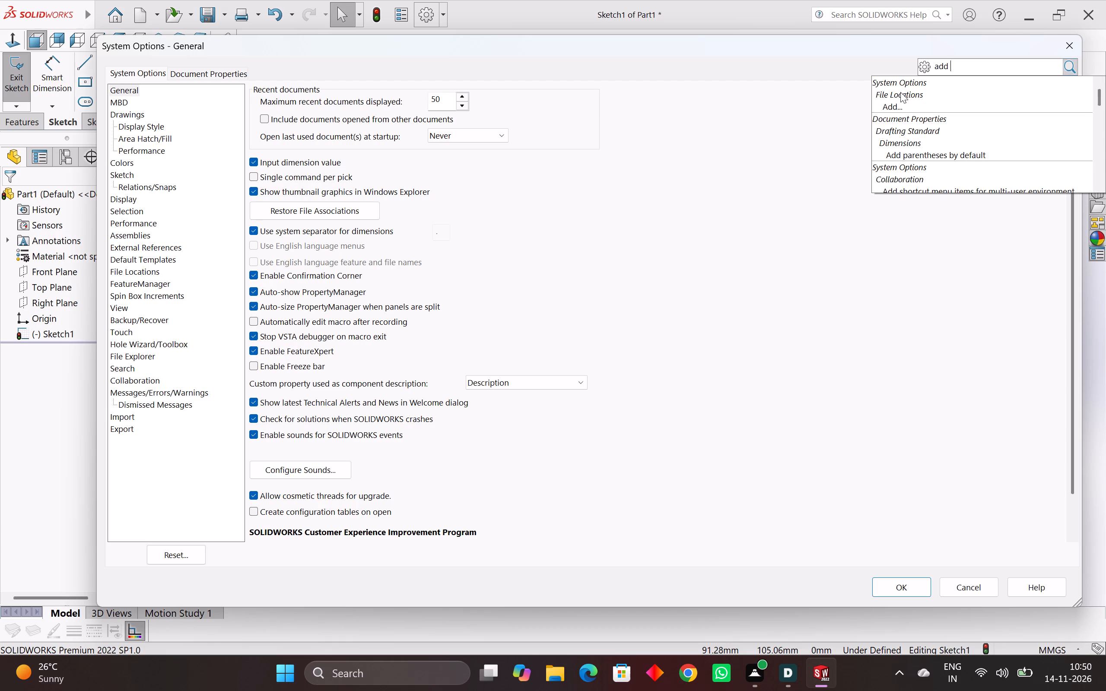
pyautogui.write('dimen')
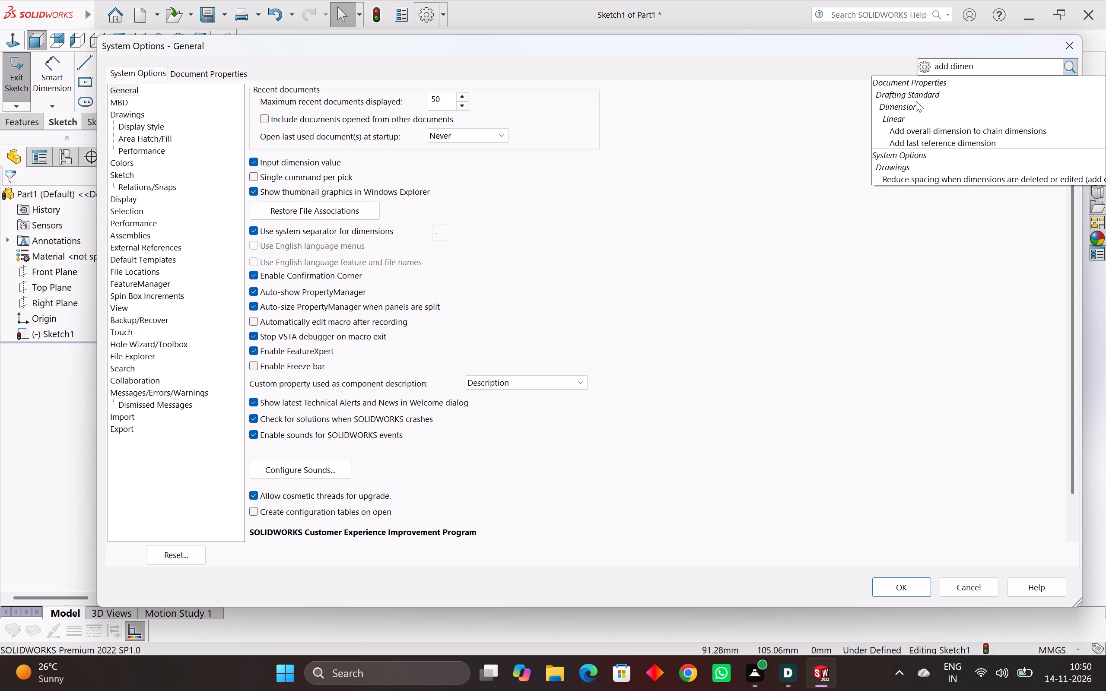
pyautogui.click(907, 104)
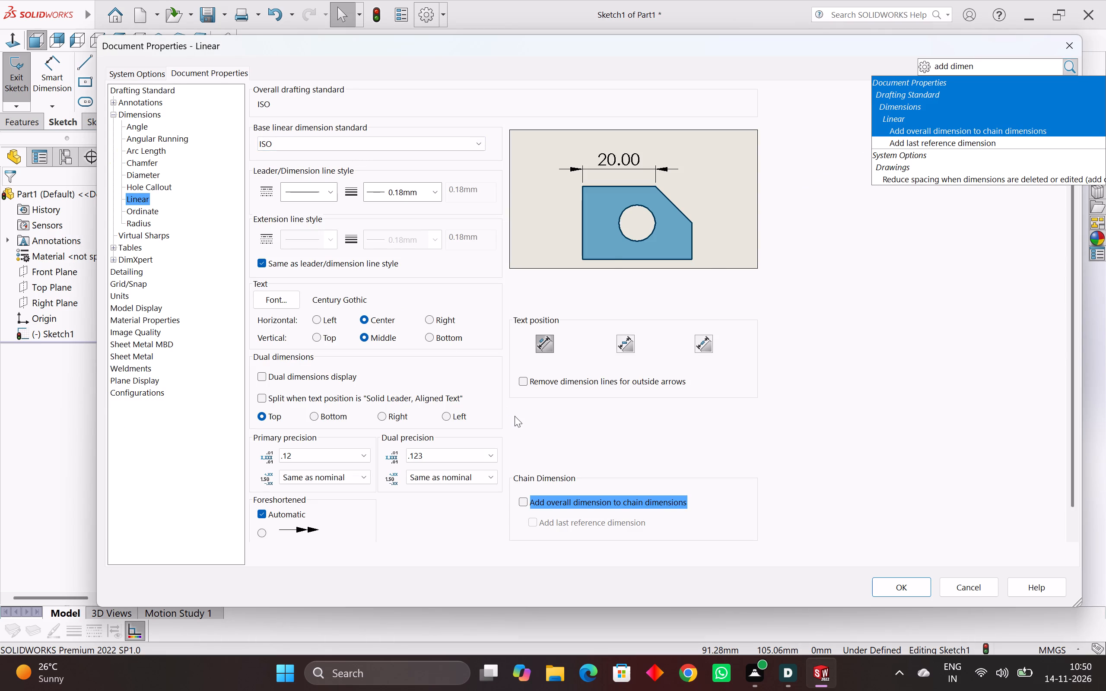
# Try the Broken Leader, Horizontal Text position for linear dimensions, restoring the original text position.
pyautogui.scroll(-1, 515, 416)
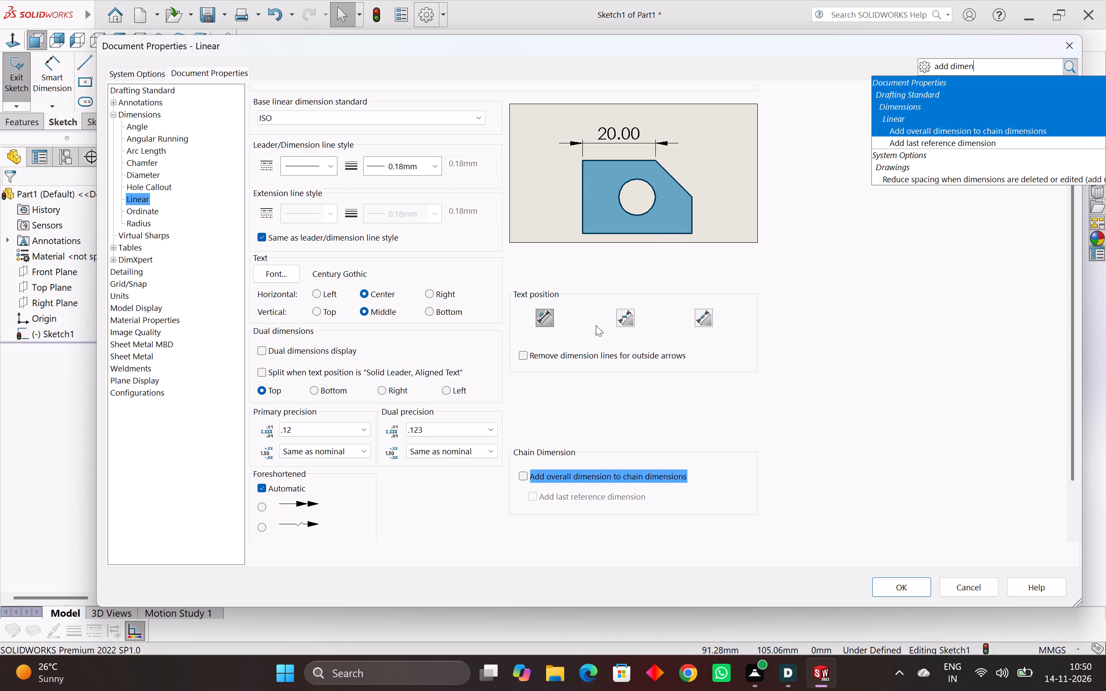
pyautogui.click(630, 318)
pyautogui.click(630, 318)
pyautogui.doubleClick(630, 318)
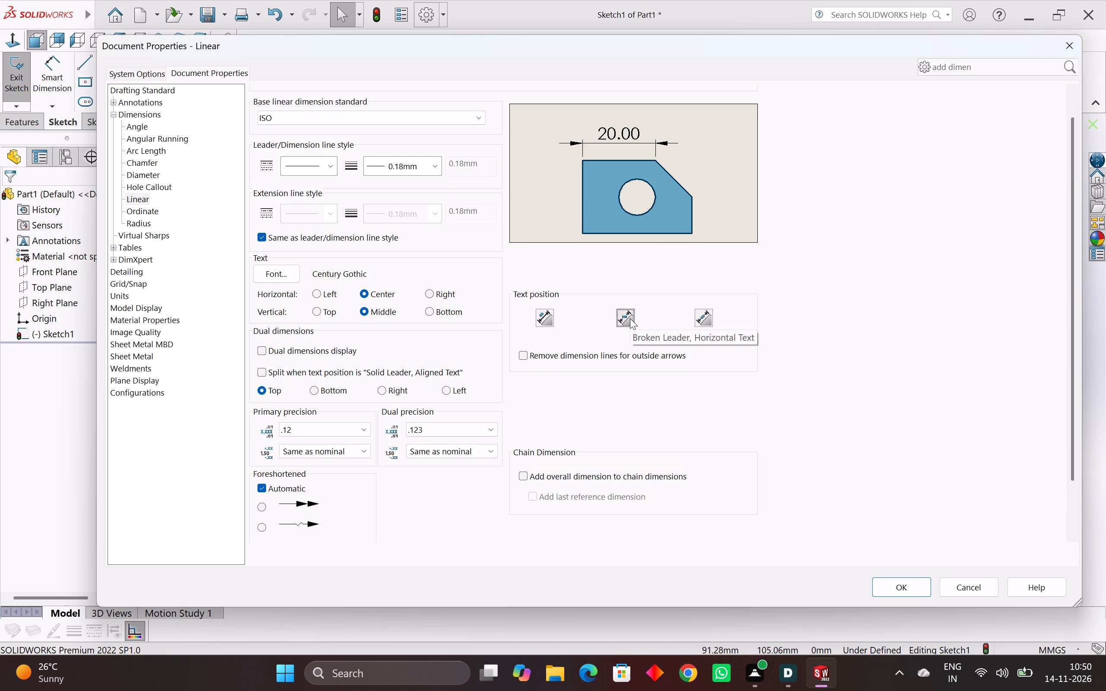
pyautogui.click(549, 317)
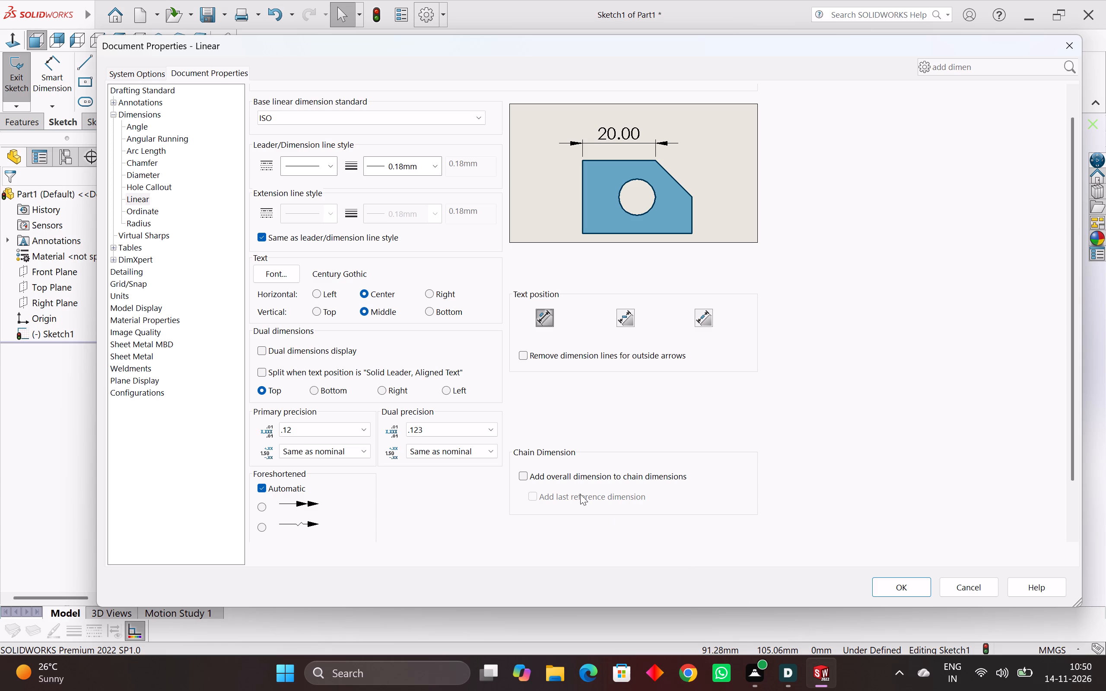
# Enable adding the overall dimension to chain dimensions, leave dimension lines for outside arrows in place, and apply the document properties.
pyautogui.click(527, 475)
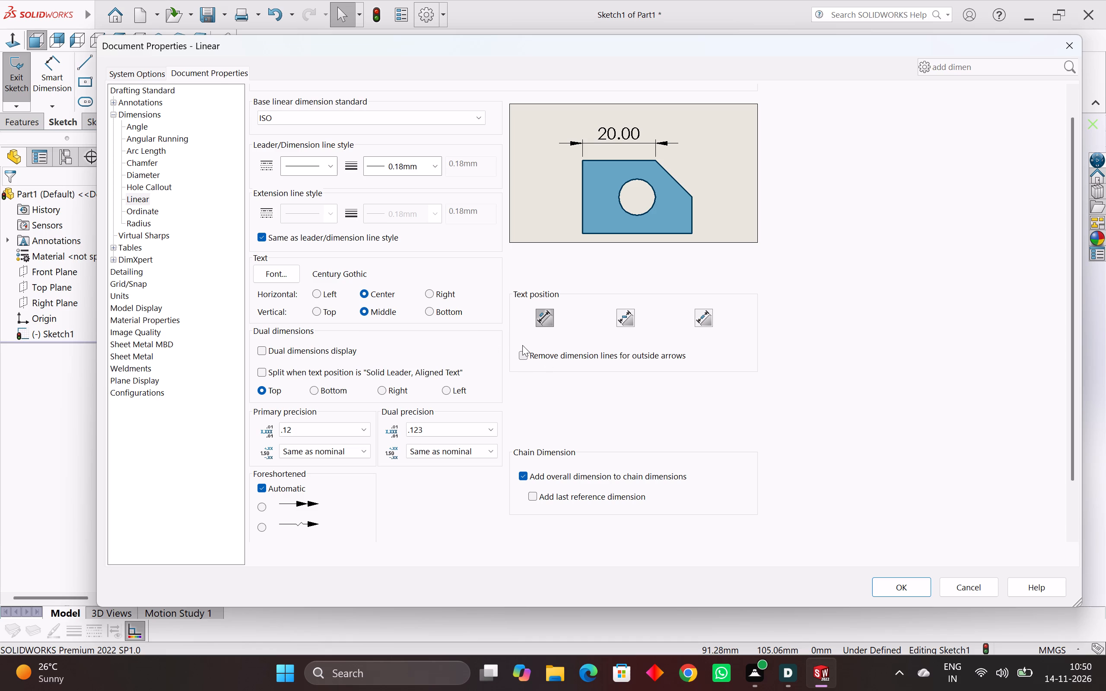
pyautogui.click(521, 354)
pyautogui.click(521, 354)
pyautogui.click(521, 354)
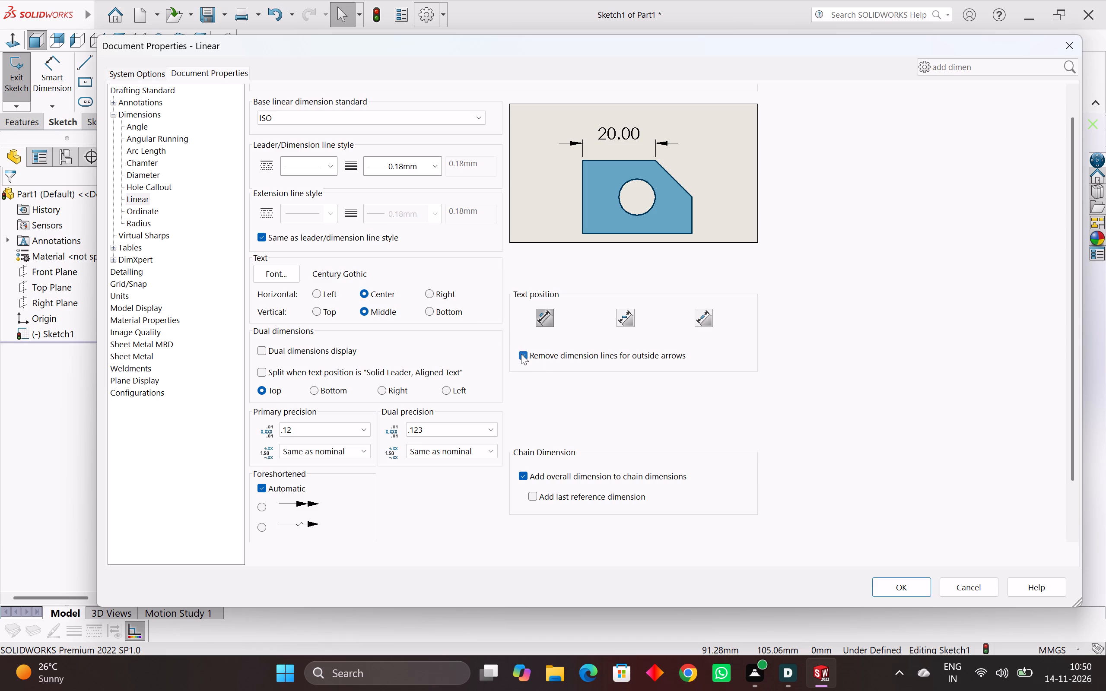
pyautogui.click(521, 354)
pyautogui.scroll(2, 420, 410)
pyautogui.scroll(4, 388, 270)
pyautogui.scroll(-5, 386, 272)
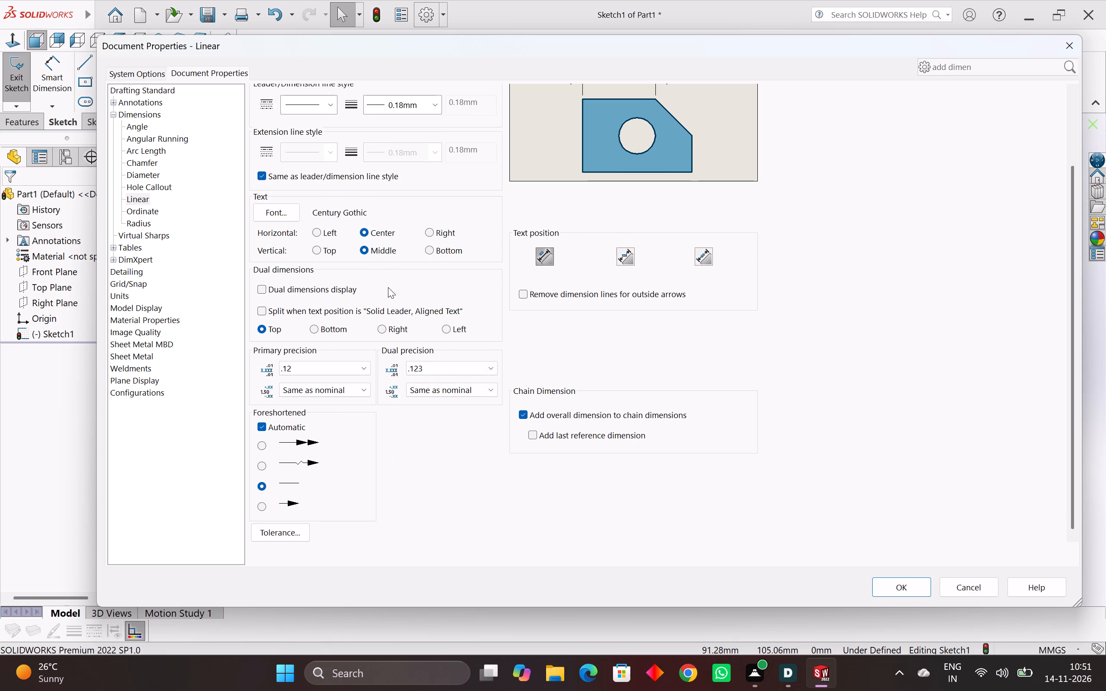
pyautogui.click(890, 587)
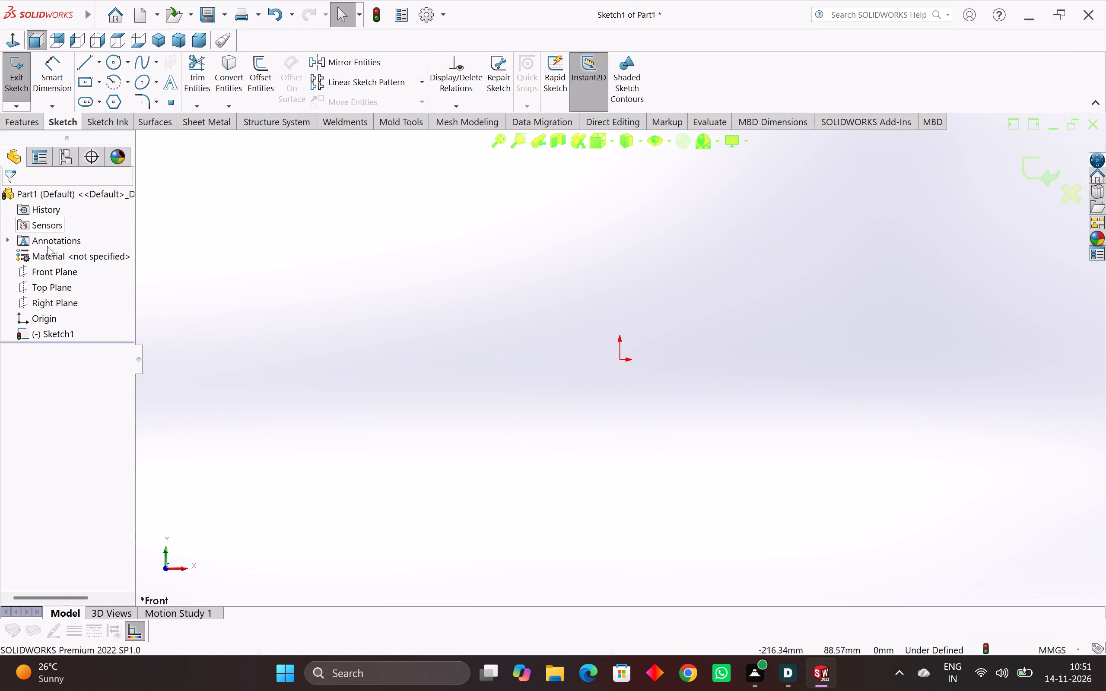
# Draw a dimensioned center rectangle on the origin in the Front Plane sketch, 54 mm high and 134 mm wide.
pyautogui.click(67, 273)
pyautogui.click(276, 198)
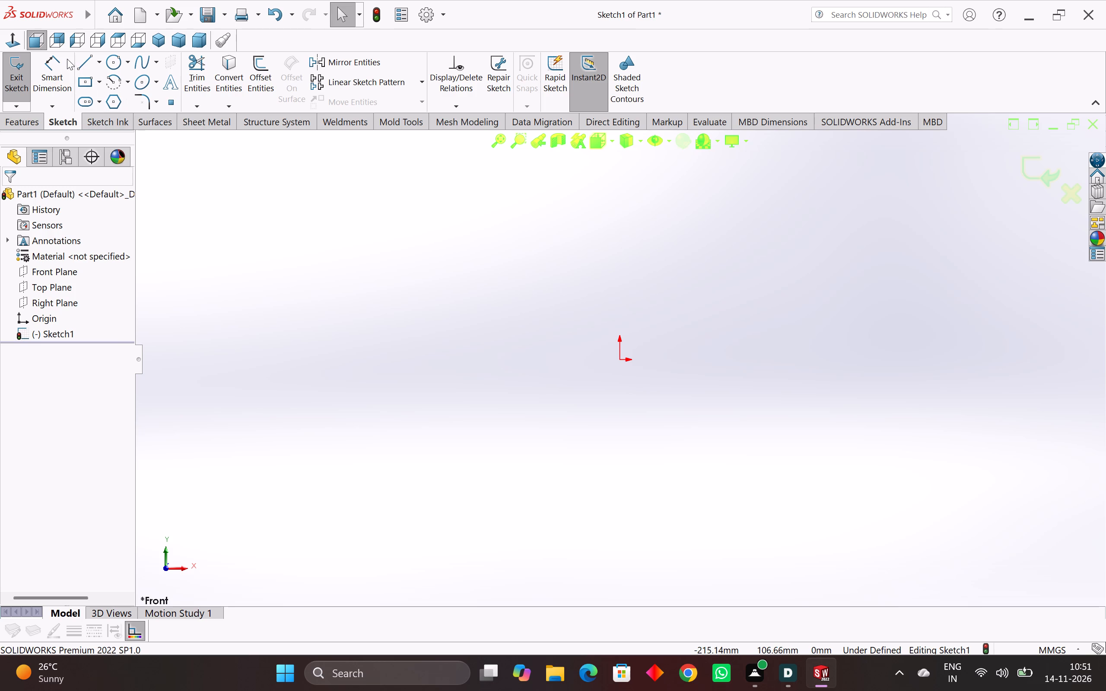
pyautogui.click(88, 78)
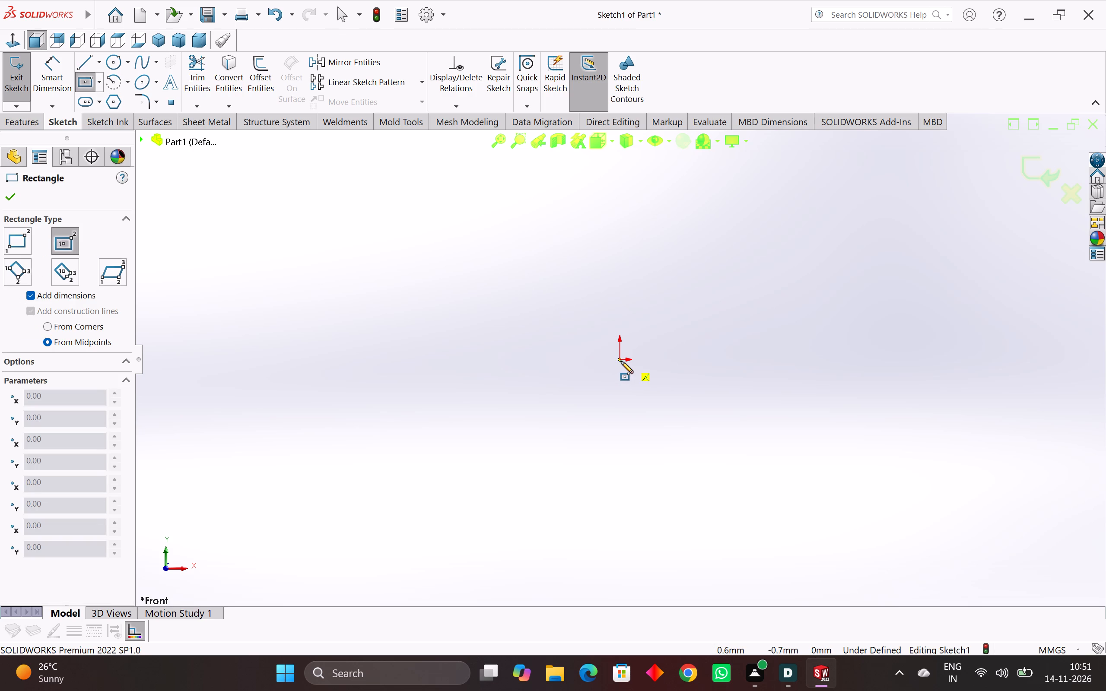
pyautogui.click(621, 361)
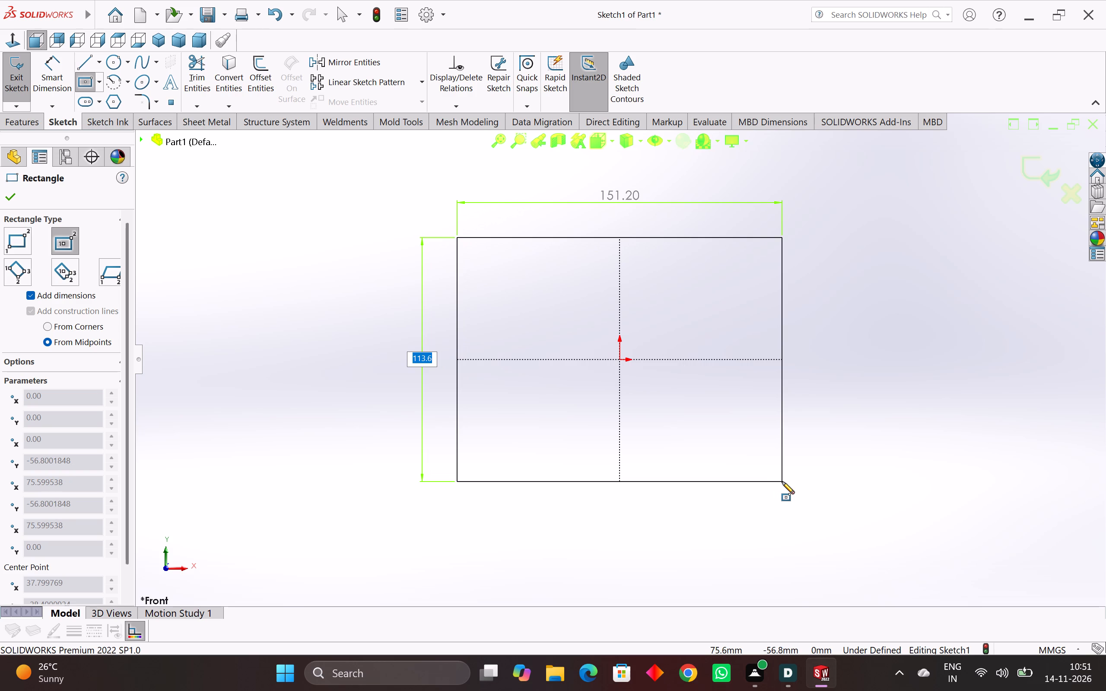
pyautogui.write('54')
pyautogui.press('Return')
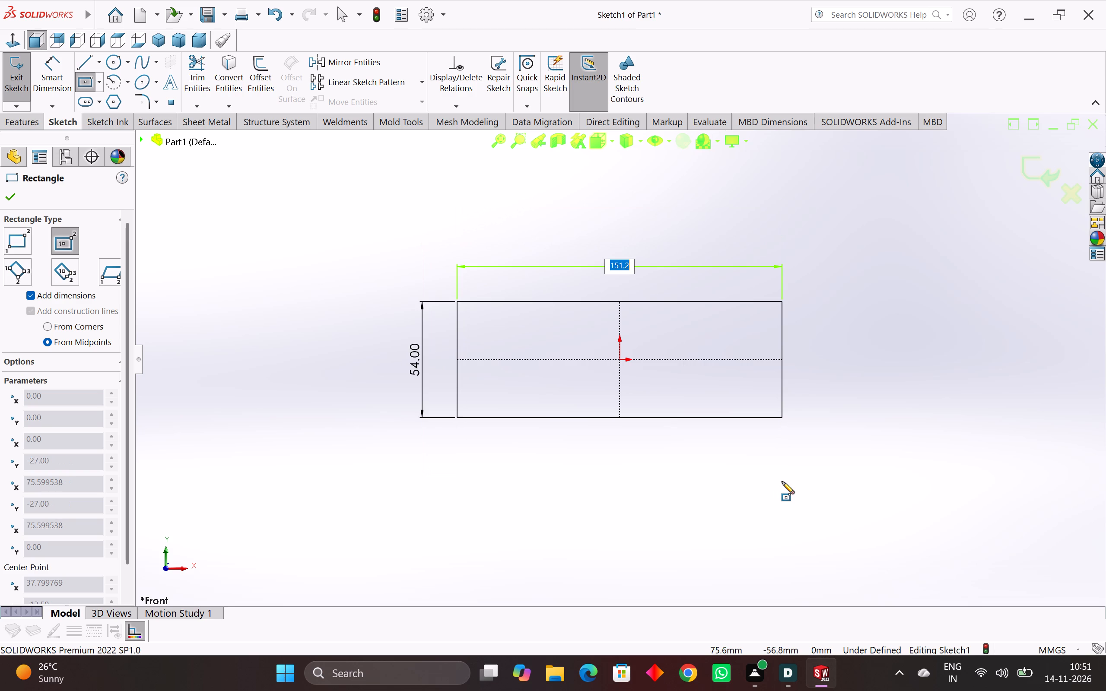
pyautogui.write('134')
pyautogui.press('Return')
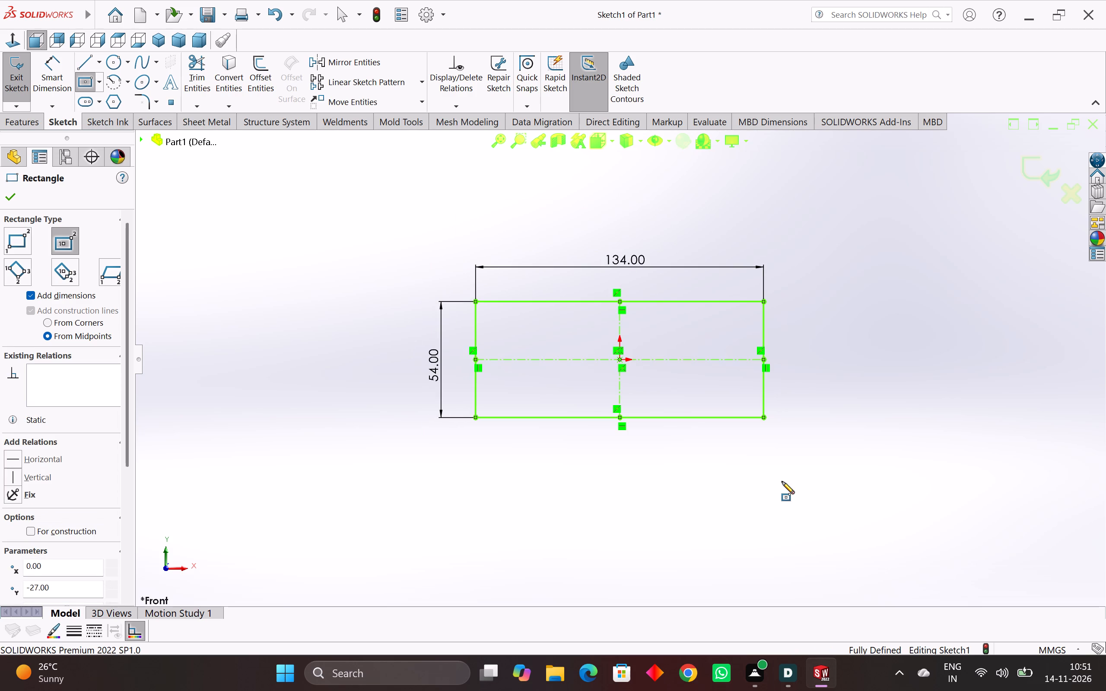
pyautogui.click(10, 197)
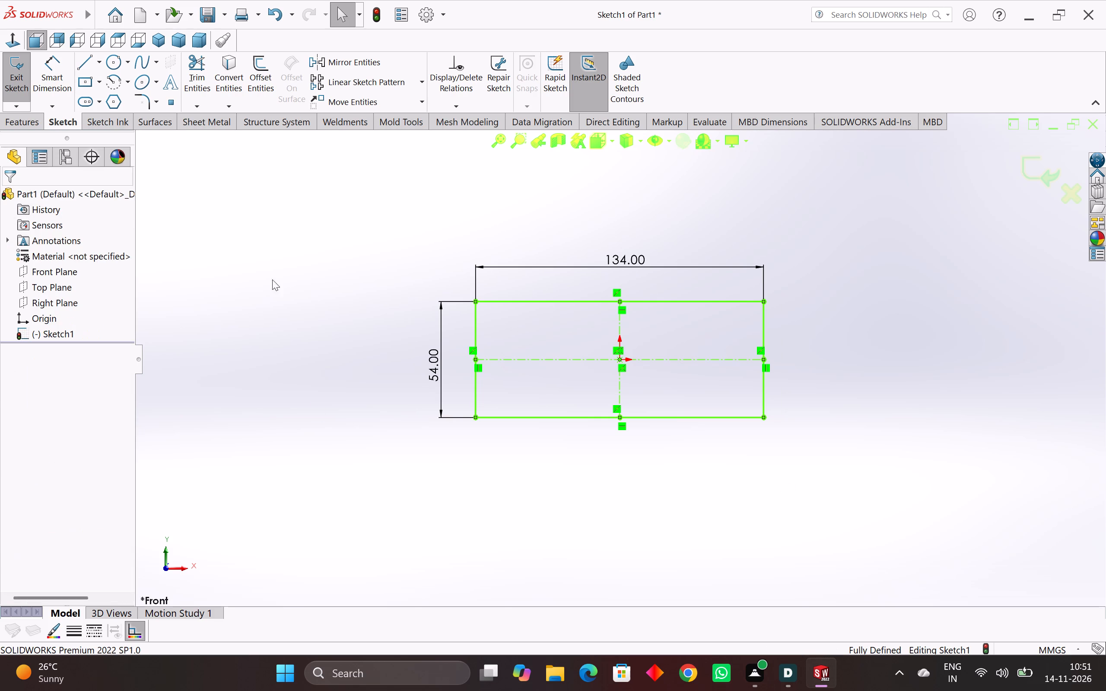
pyautogui.click(265, 201)
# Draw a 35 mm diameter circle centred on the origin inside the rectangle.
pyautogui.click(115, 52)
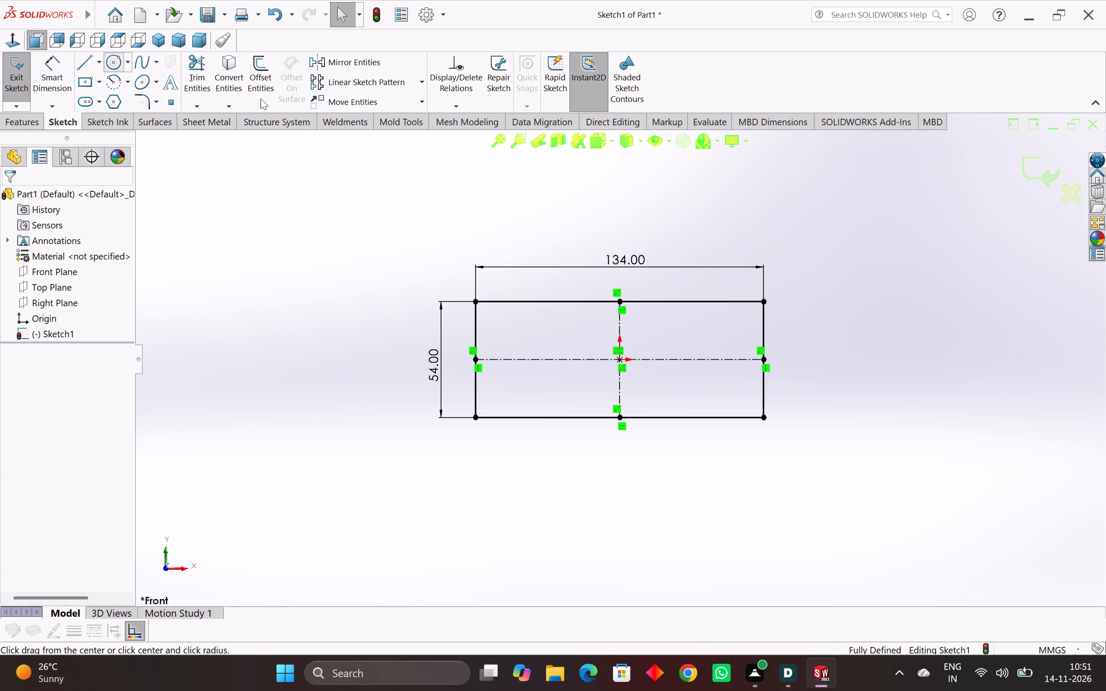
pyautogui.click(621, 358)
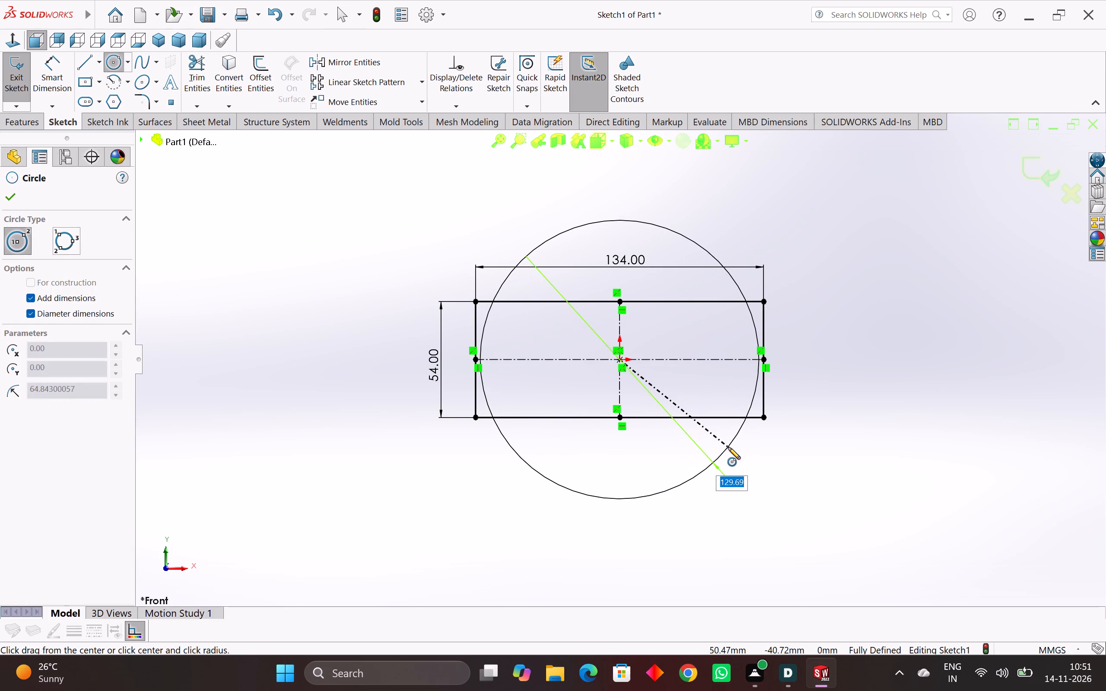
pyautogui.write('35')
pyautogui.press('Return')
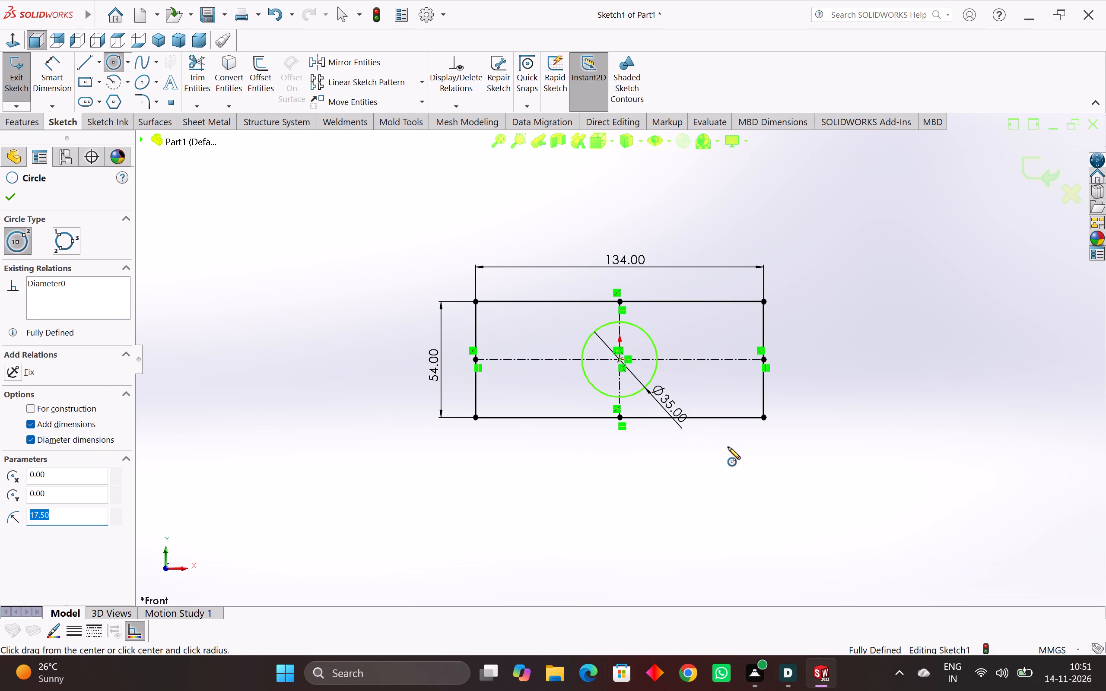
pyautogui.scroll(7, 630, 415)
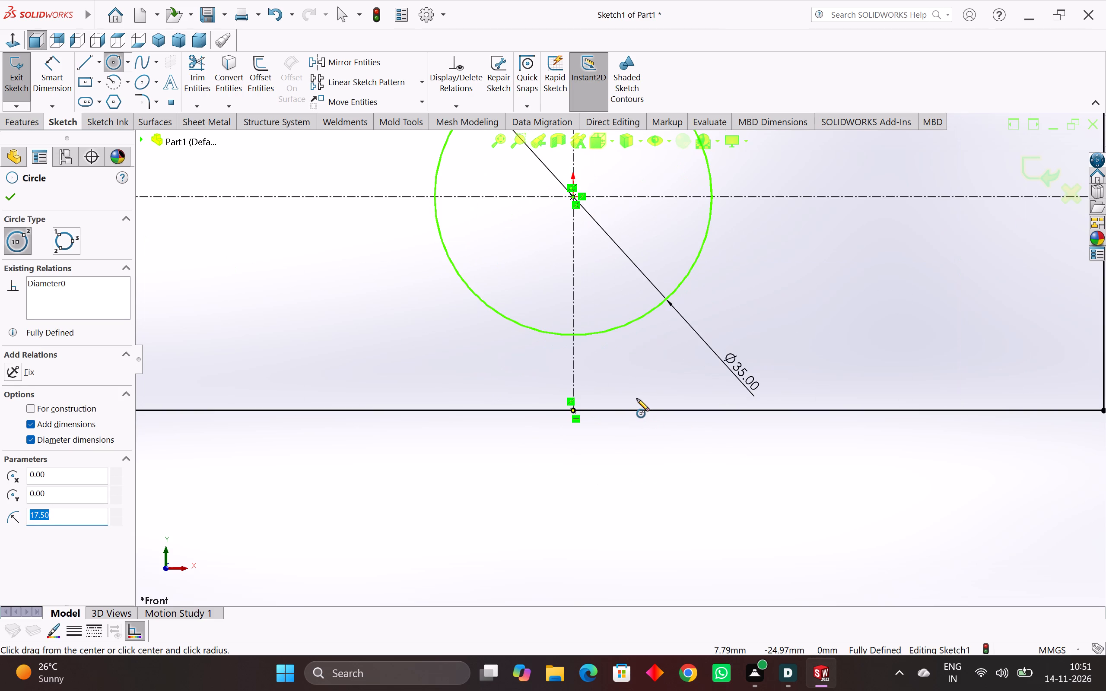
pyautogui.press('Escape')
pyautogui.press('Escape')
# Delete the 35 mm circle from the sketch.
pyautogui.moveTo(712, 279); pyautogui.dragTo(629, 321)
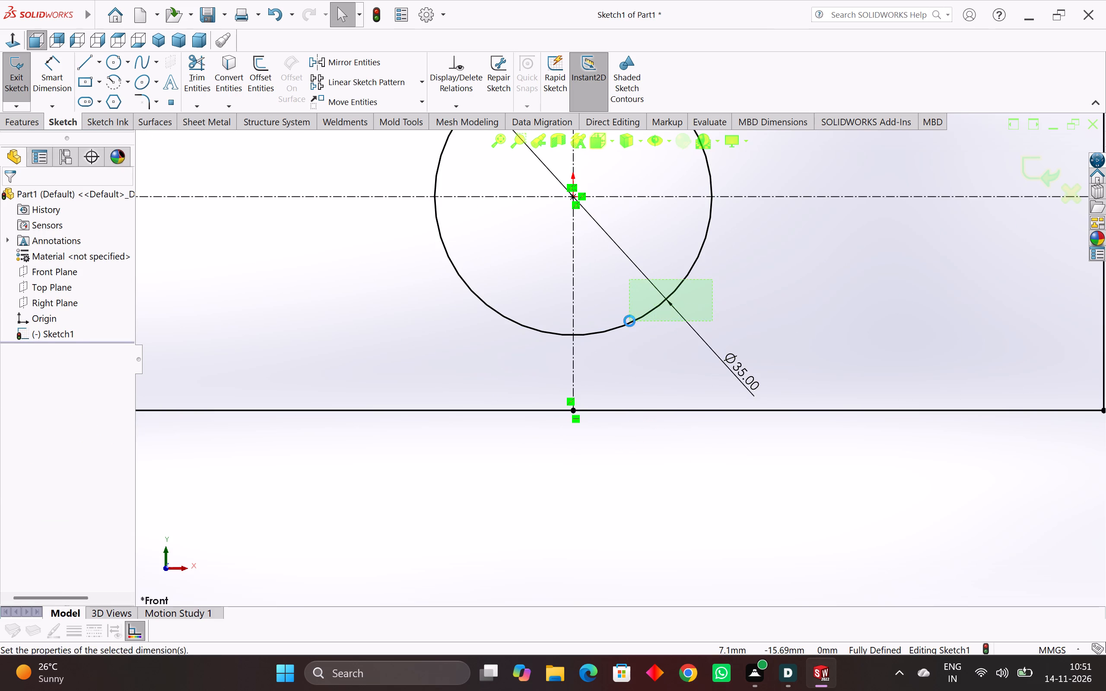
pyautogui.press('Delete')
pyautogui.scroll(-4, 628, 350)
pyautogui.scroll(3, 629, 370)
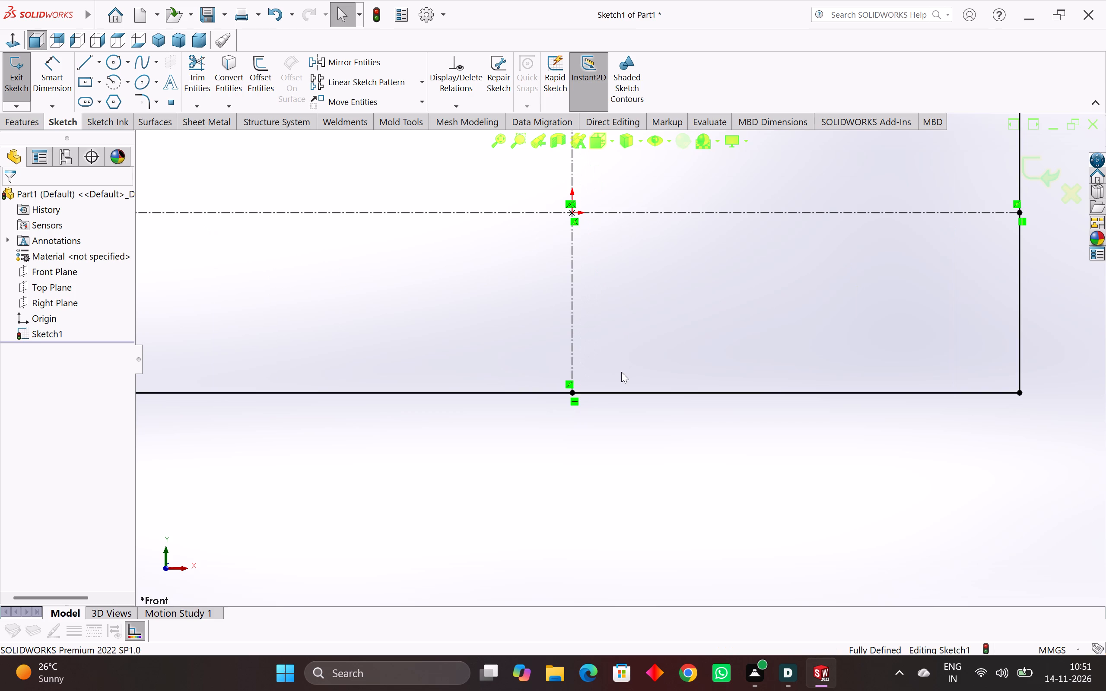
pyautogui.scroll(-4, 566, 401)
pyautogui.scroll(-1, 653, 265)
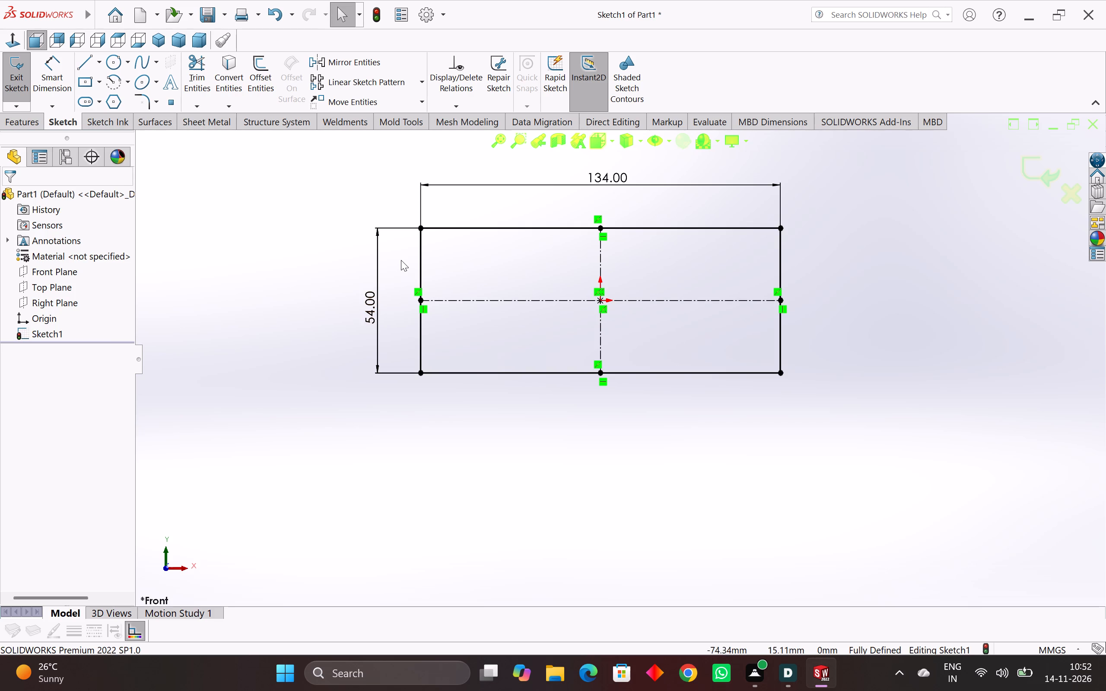
# Apply 16 mm sketch fillets to all four corners of the rectangle, accepting removal of the conflicting relations.
pyautogui.click(140, 107)
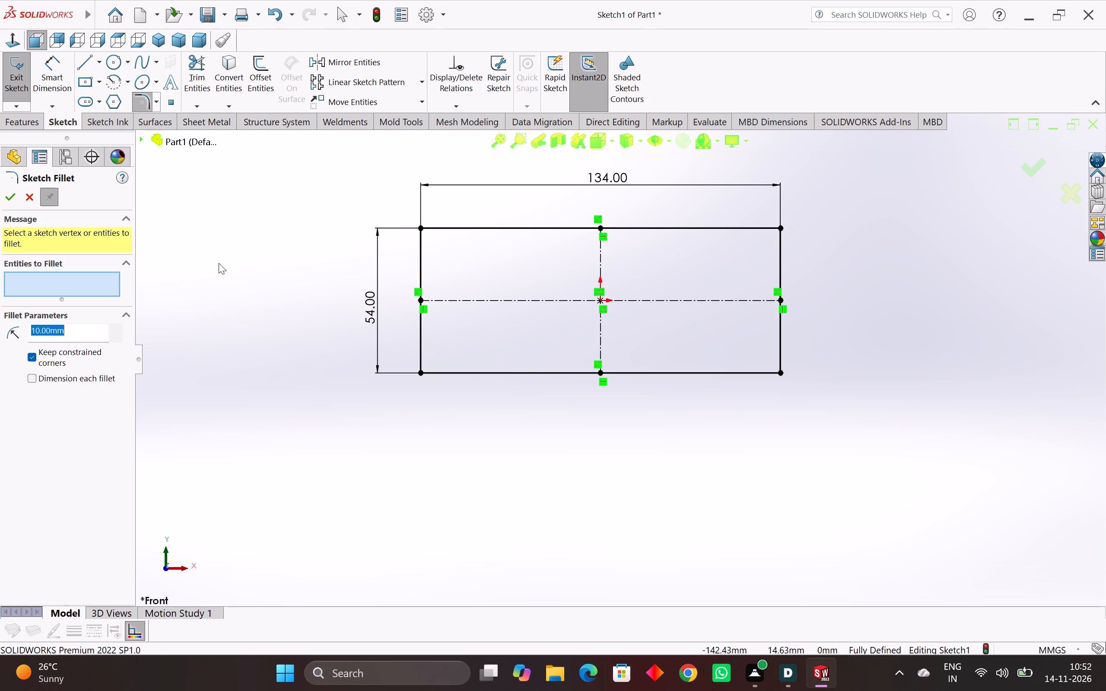
pyautogui.write('16')
pyautogui.press('Return')
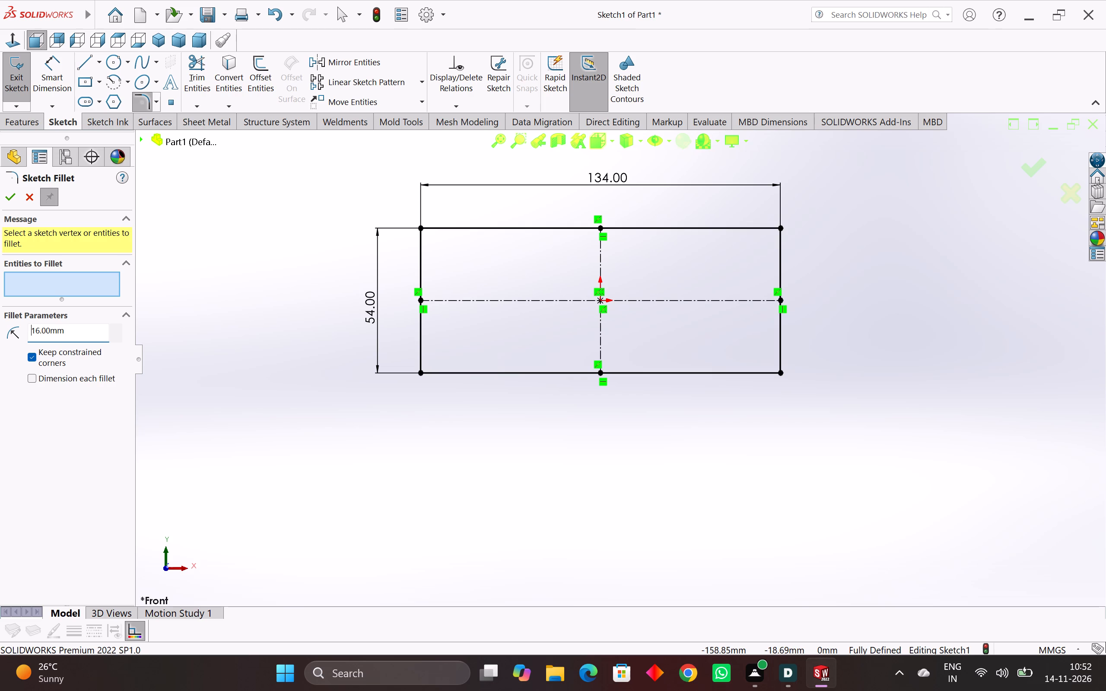
pyautogui.click(422, 228)
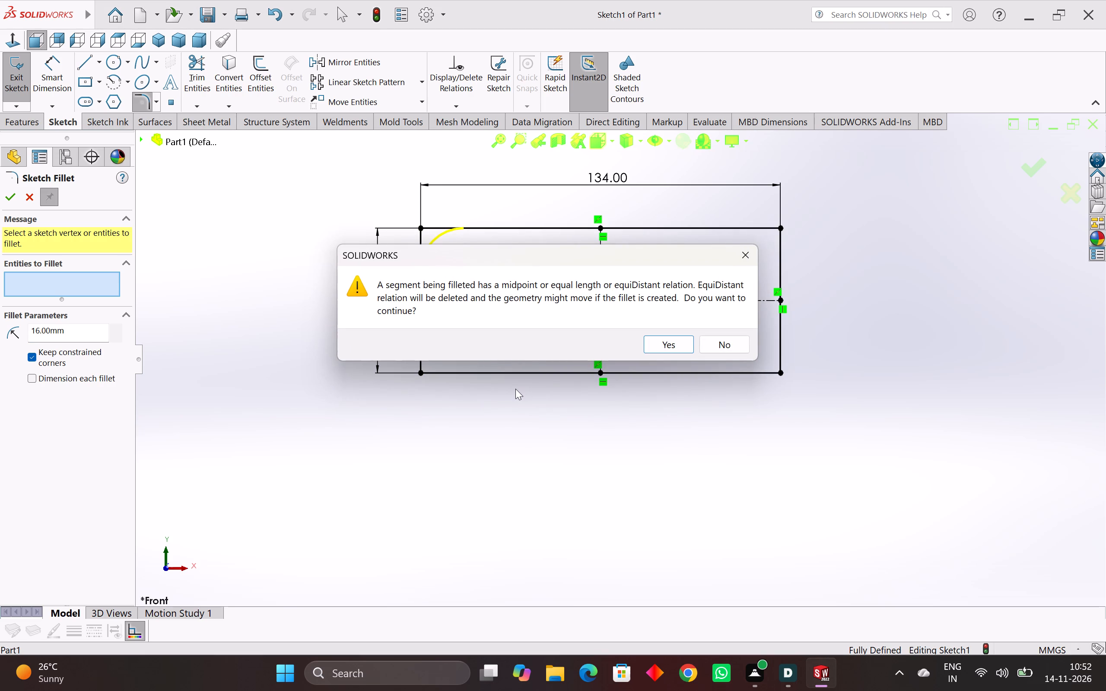
pyautogui.click(675, 344)
pyautogui.click(420, 374)
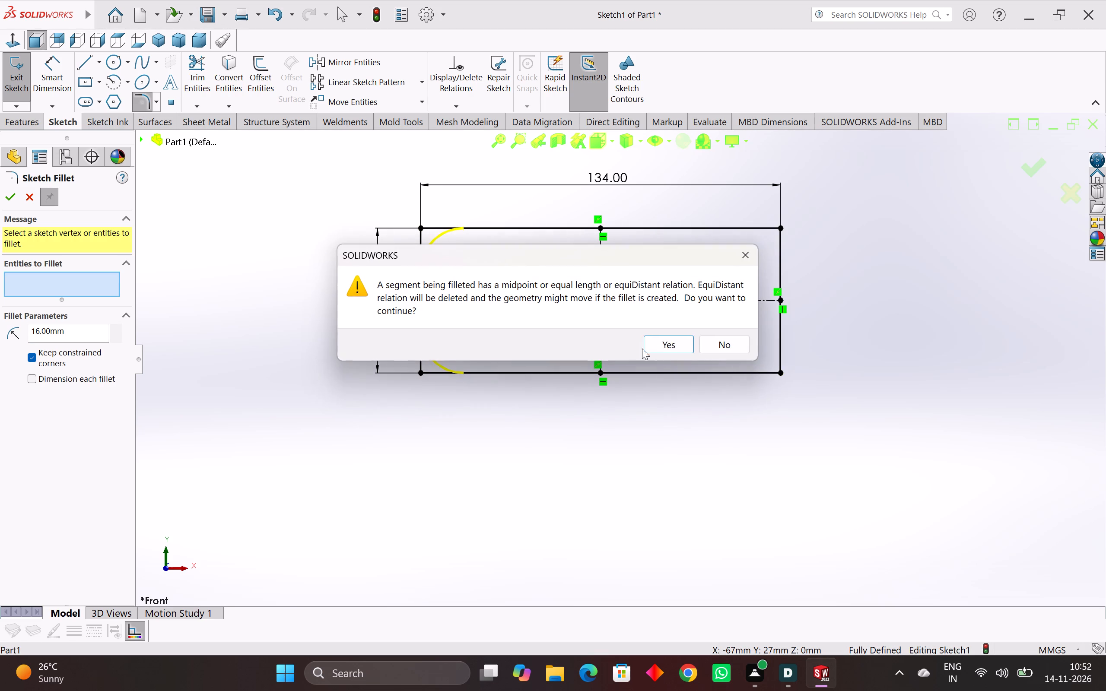
pyautogui.click(670, 344)
pyautogui.click(779, 374)
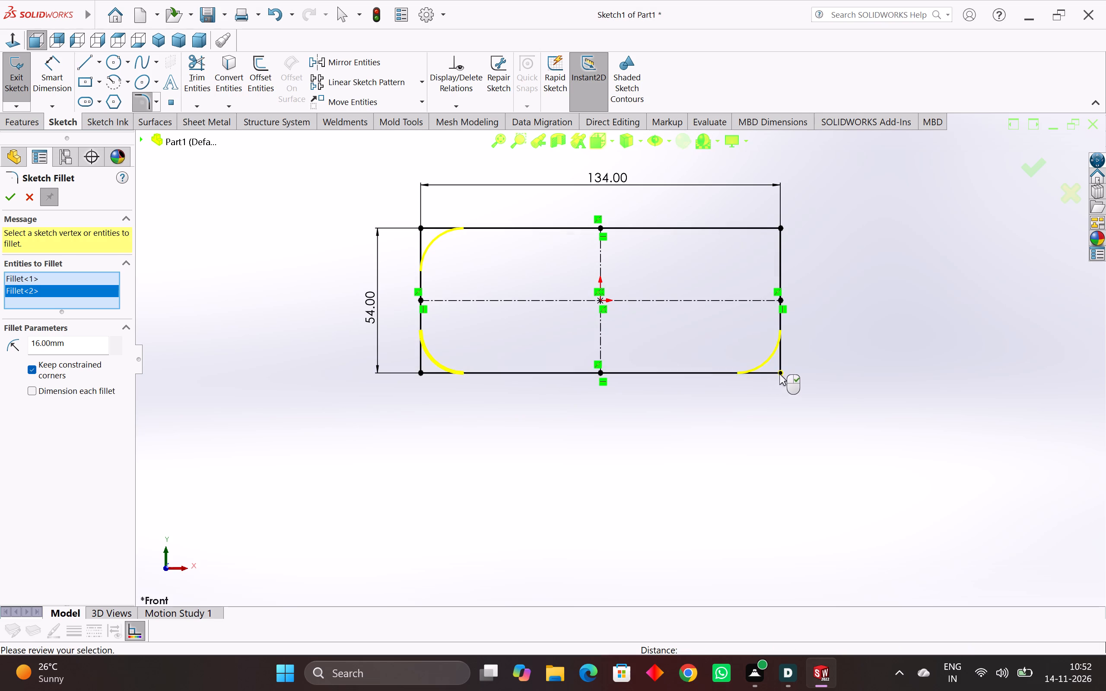
pyautogui.click(676, 353)
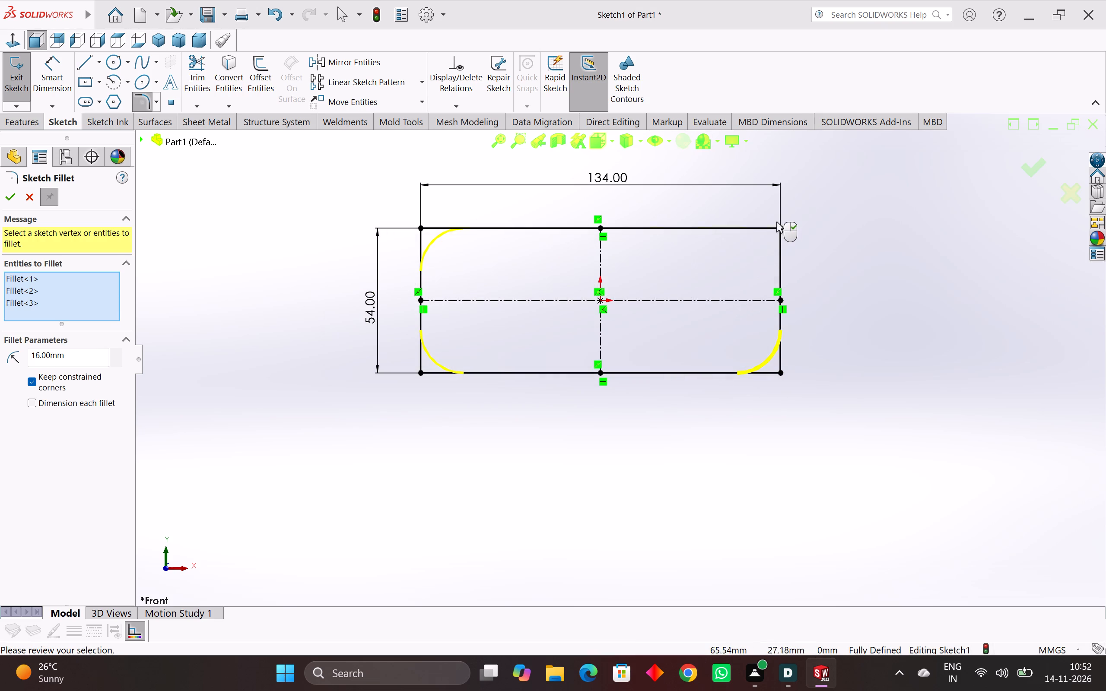
pyautogui.click(782, 228)
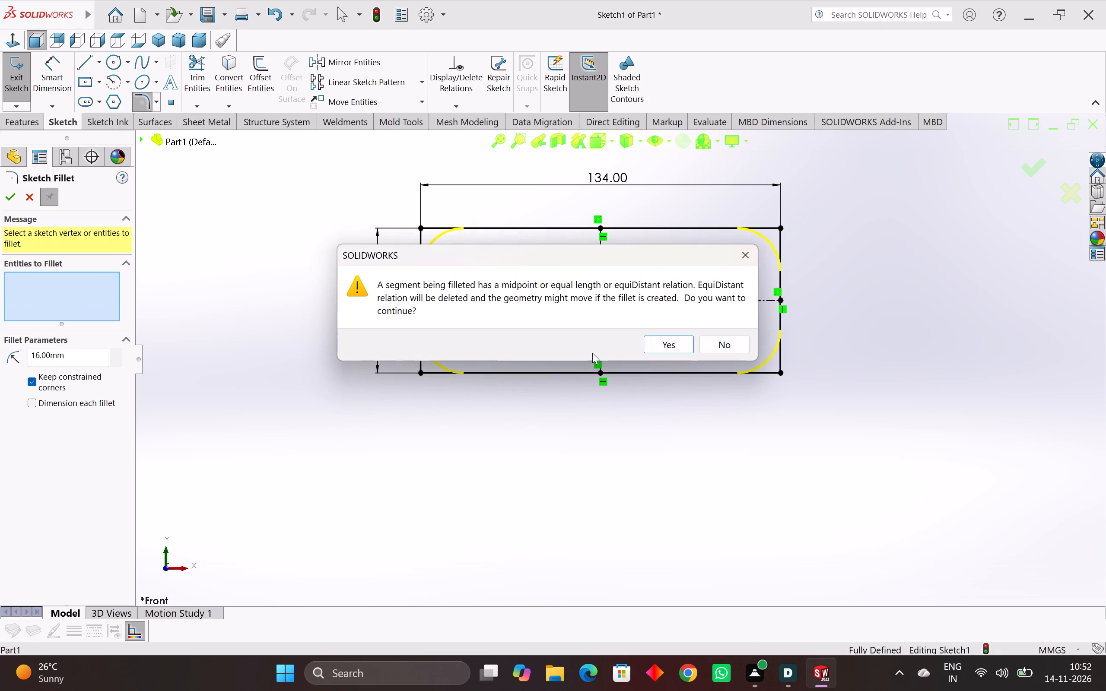
pyautogui.click(662, 342)
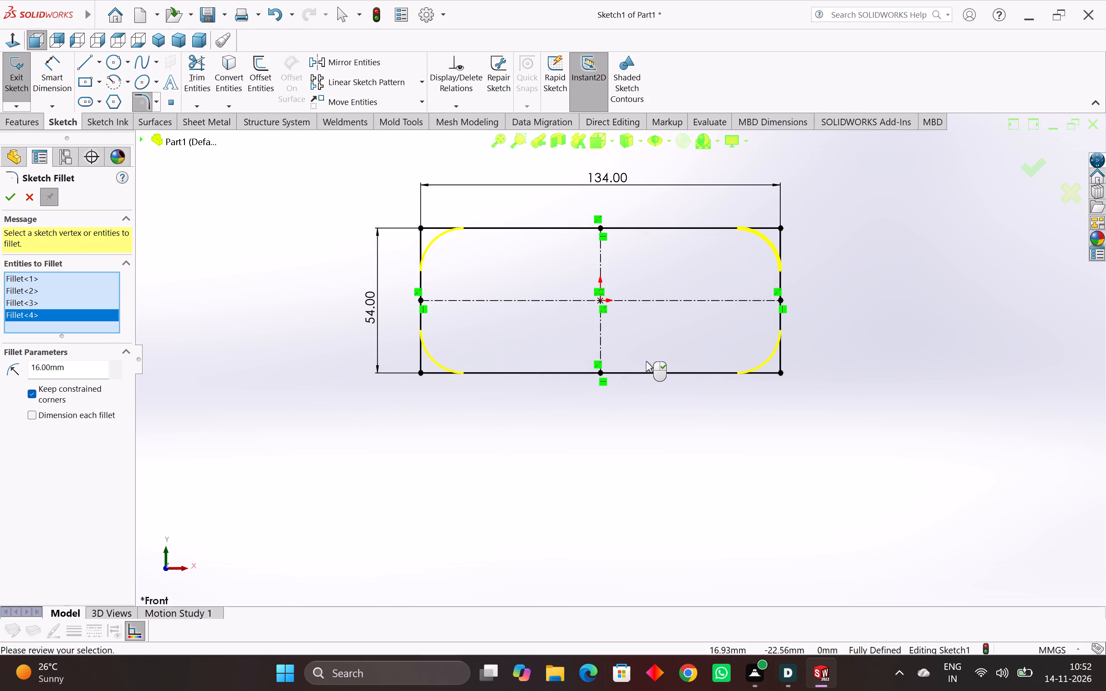
pyautogui.click(11, 203)
pyautogui.scroll(-2, 511, 314)
pyautogui.scroll(2, 601, 315)
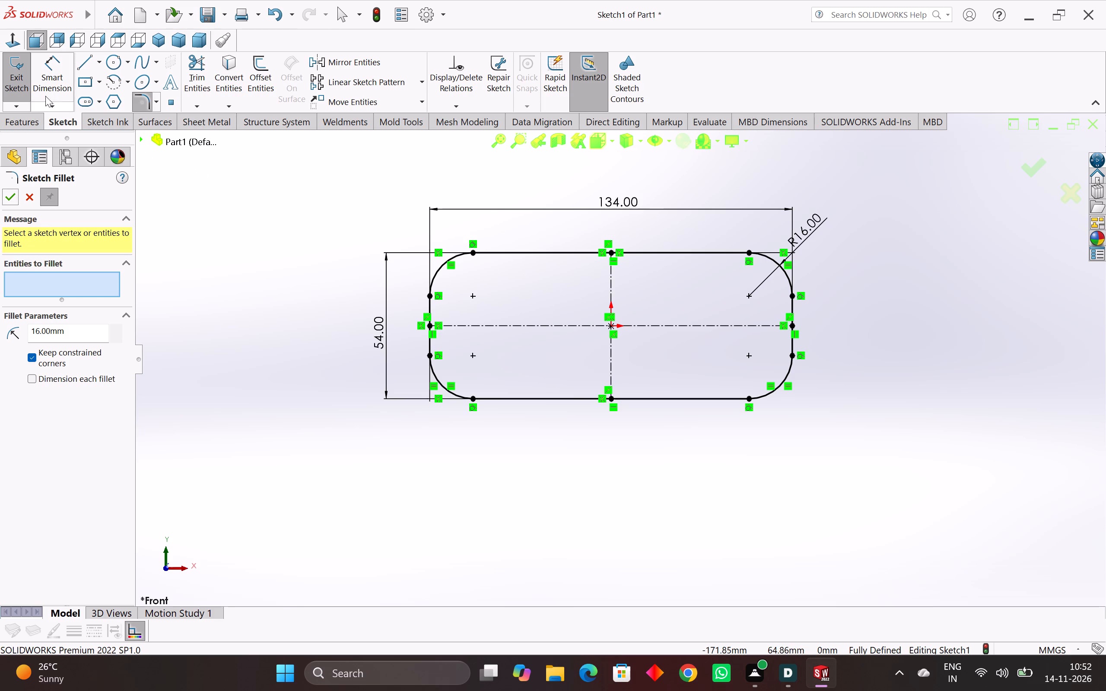
# Sketch an open slot outline inward from the rectangle's left edge: two horizontal lines about 23 and 22 mm long joined by an arc of about 11 mm radius.
pyautogui.click(86, 61)
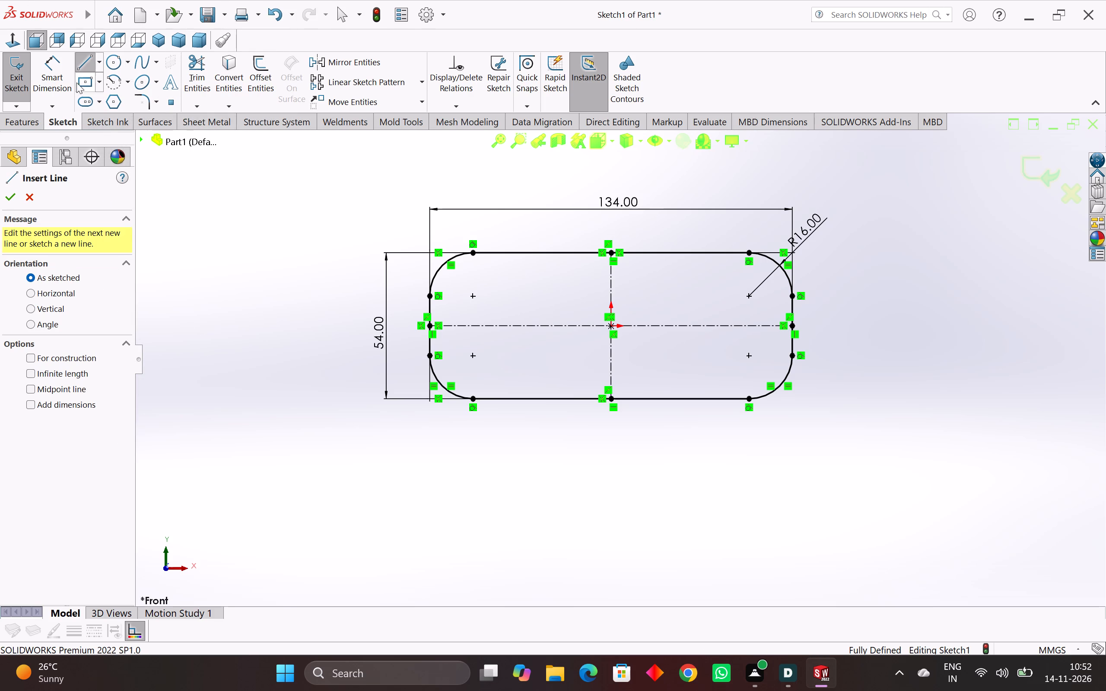
pyautogui.scroll(2, 440, 309)
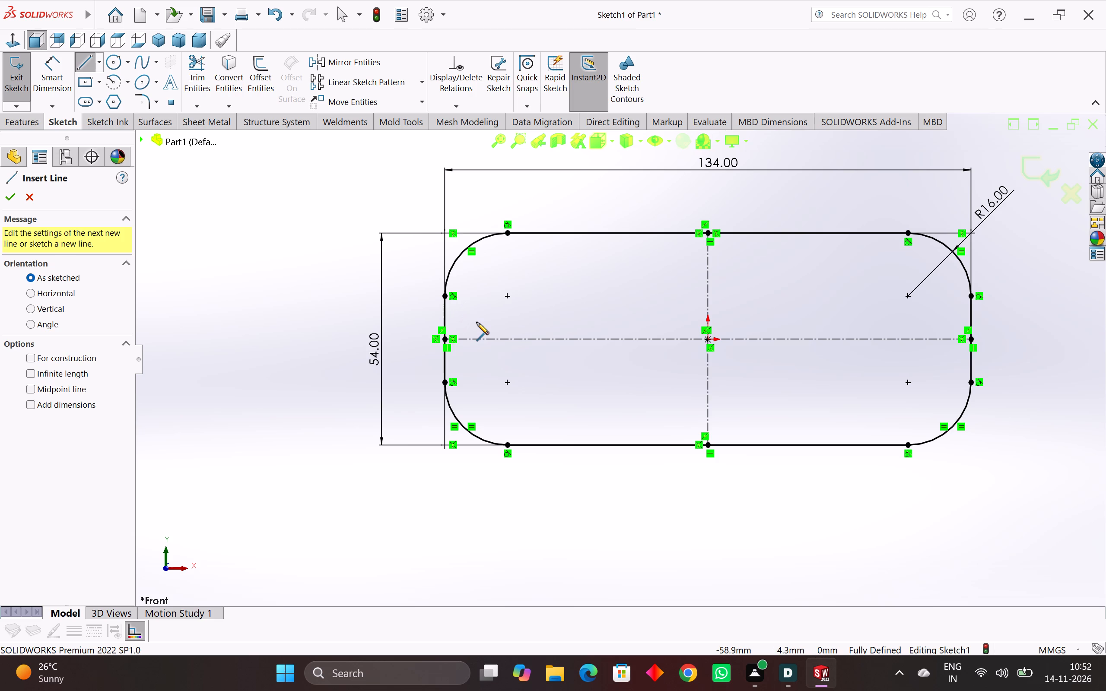
pyautogui.click(445, 296)
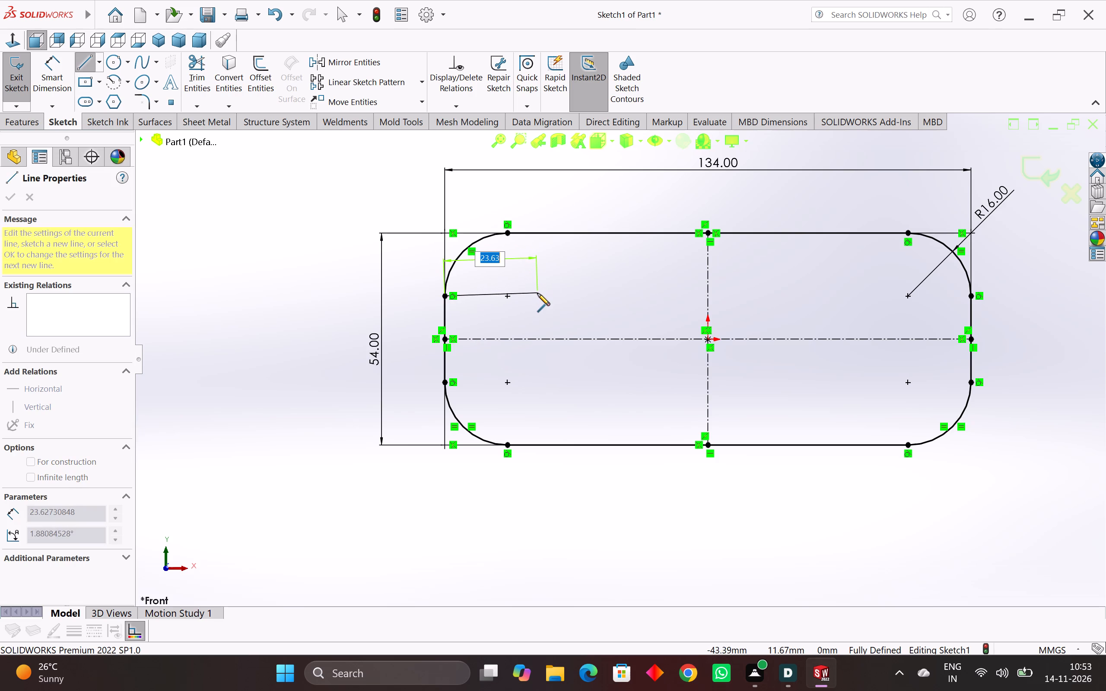
pyautogui.click(537, 298)
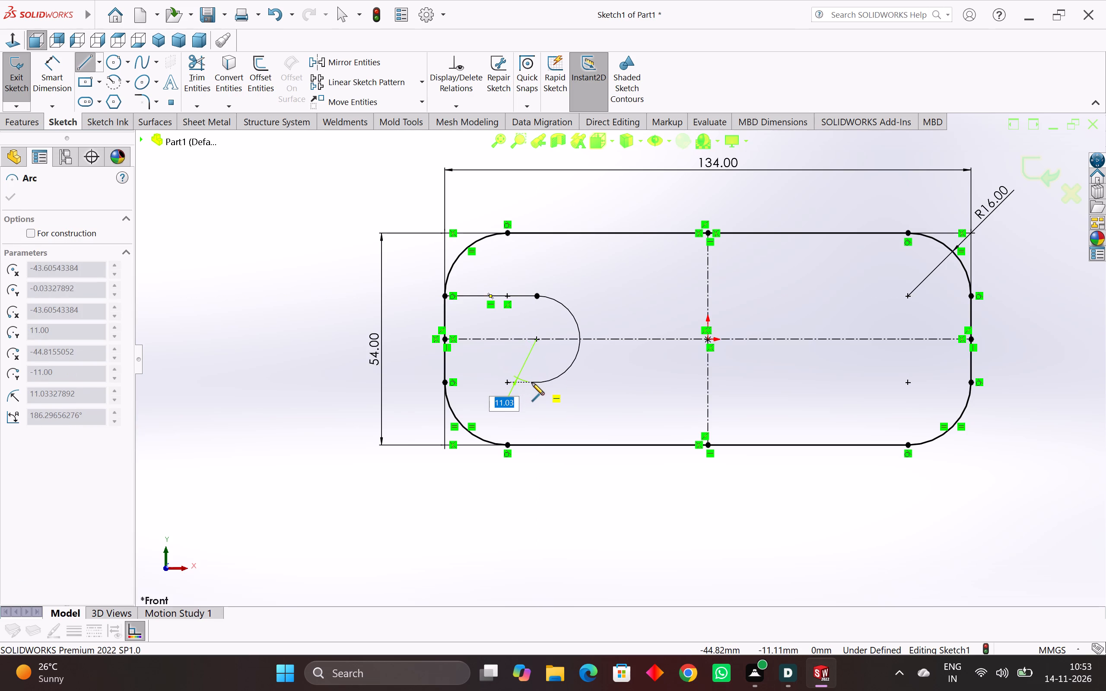
pyautogui.click(532, 383)
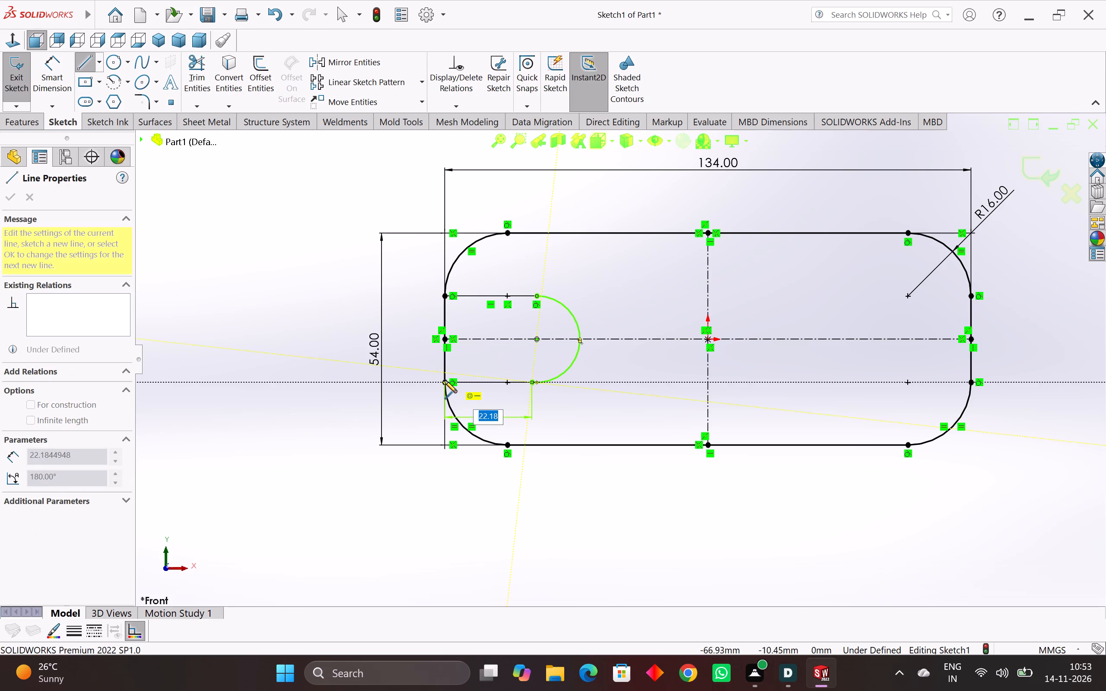
pyautogui.click(445, 382)
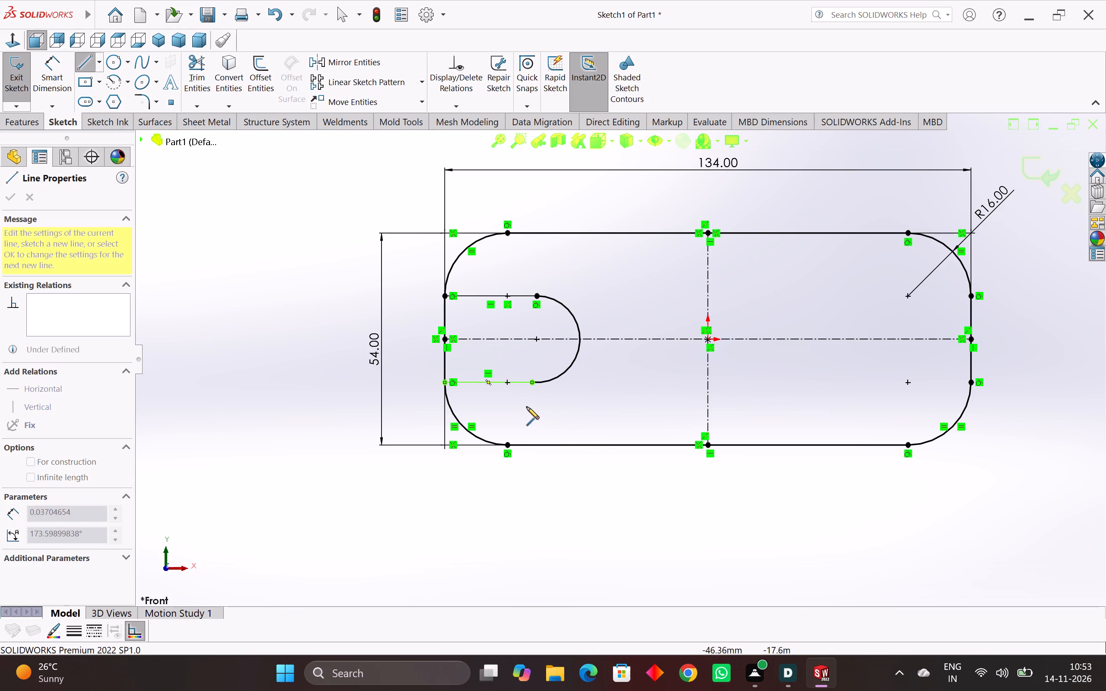
pyautogui.press('Escape')
pyautogui.press('Escape')
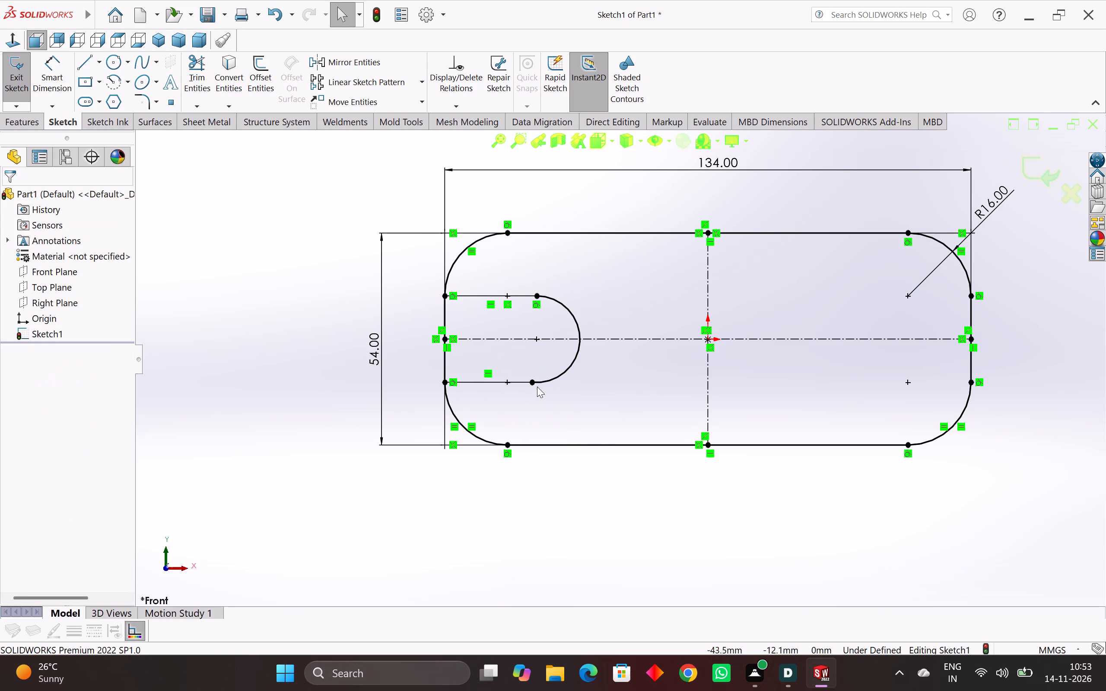
# Add a vertical relation between the two endpoints of the slot's arc.
pyautogui.keyDown('ctrl'); pyautogui.click(532, 384); pyautogui.keyUp('ctrl')
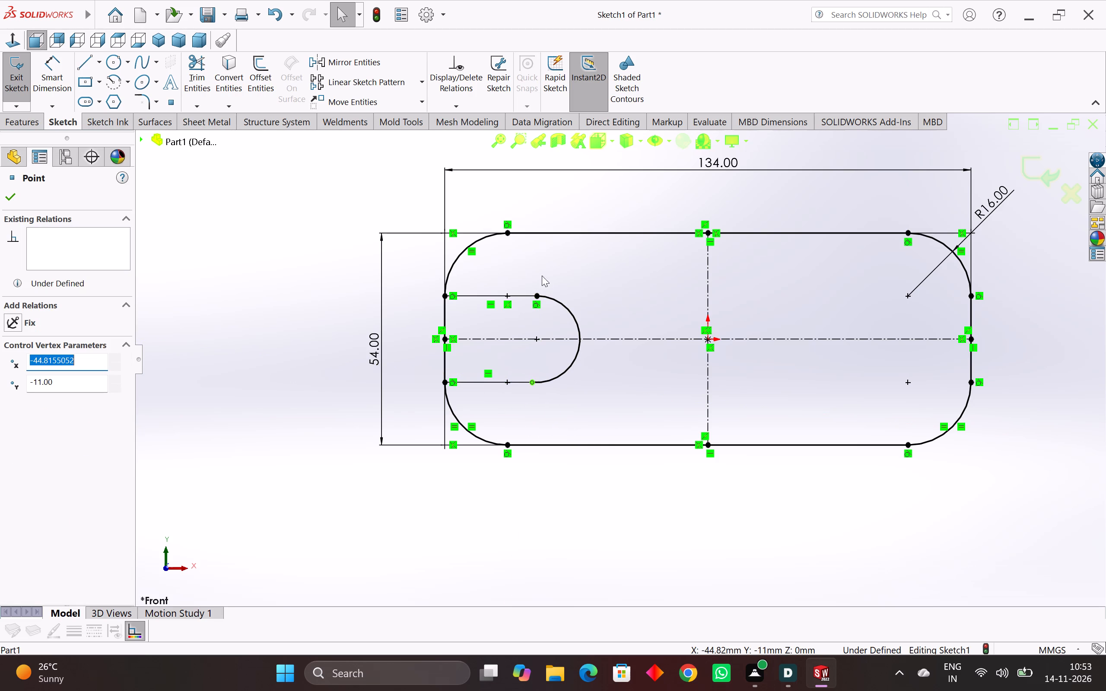
pyautogui.keyDown('ctrl'); pyautogui.click(536, 295); pyautogui.keyUp('ctrl')
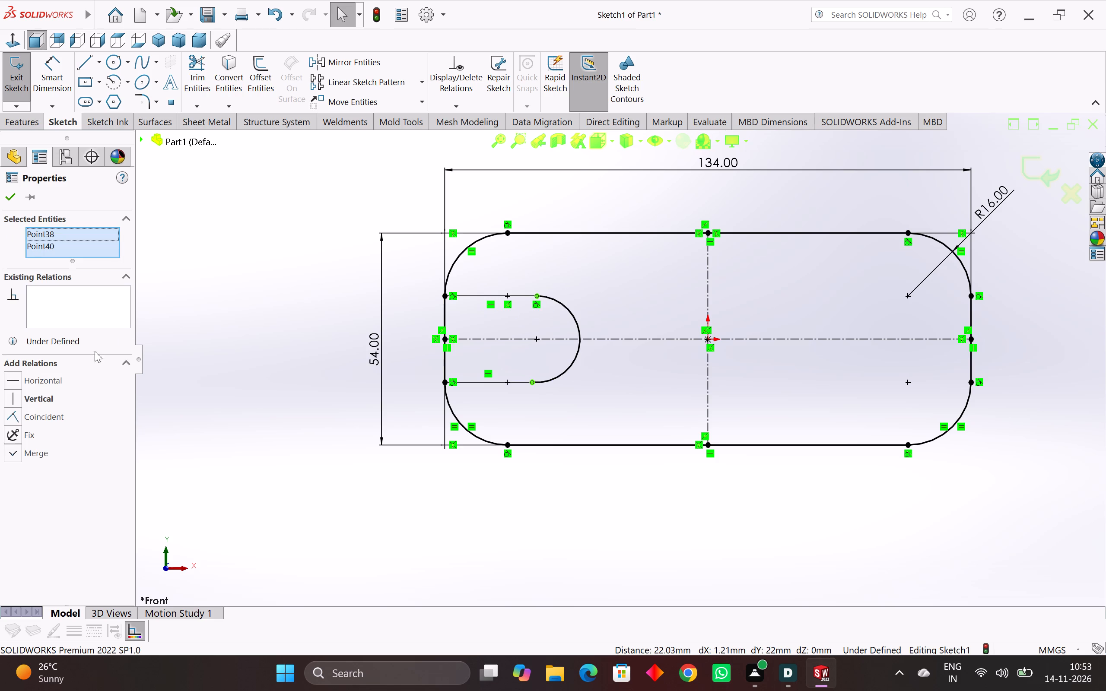
pyautogui.click(12, 400)
pyautogui.click(5, 204)
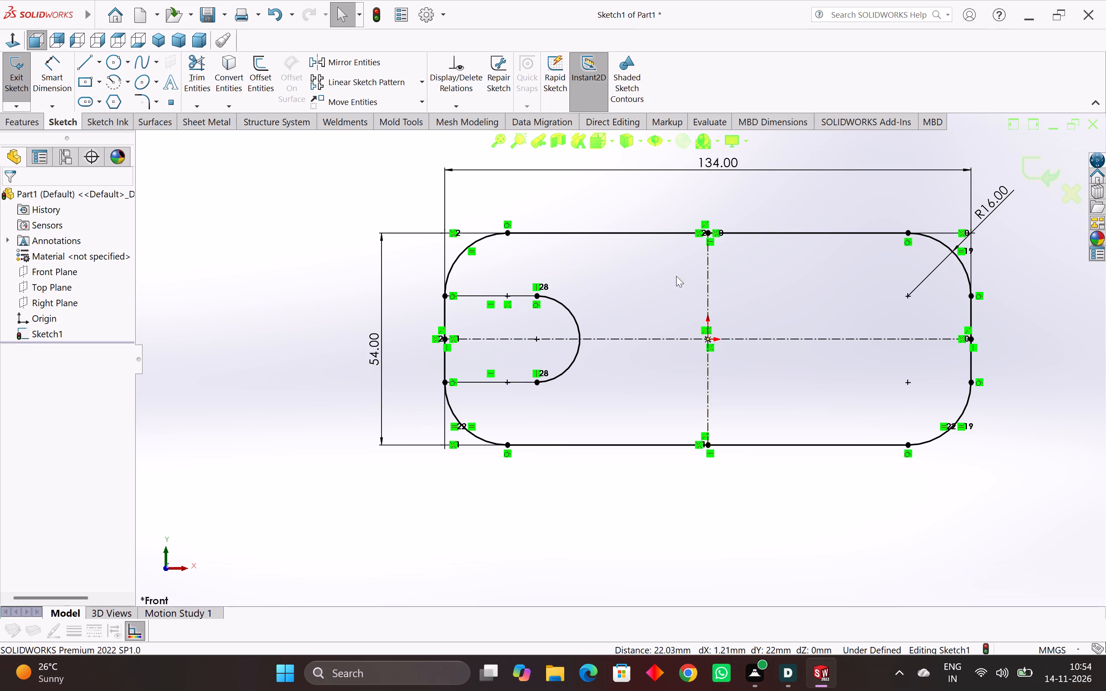
# Try to mirror the left half of the sketch, with the slot outline and the horizontal centerline included in the selection.
pyautogui.scroll(-1, 635, 200)
pyautogui.scroll(-1, 696, 254)
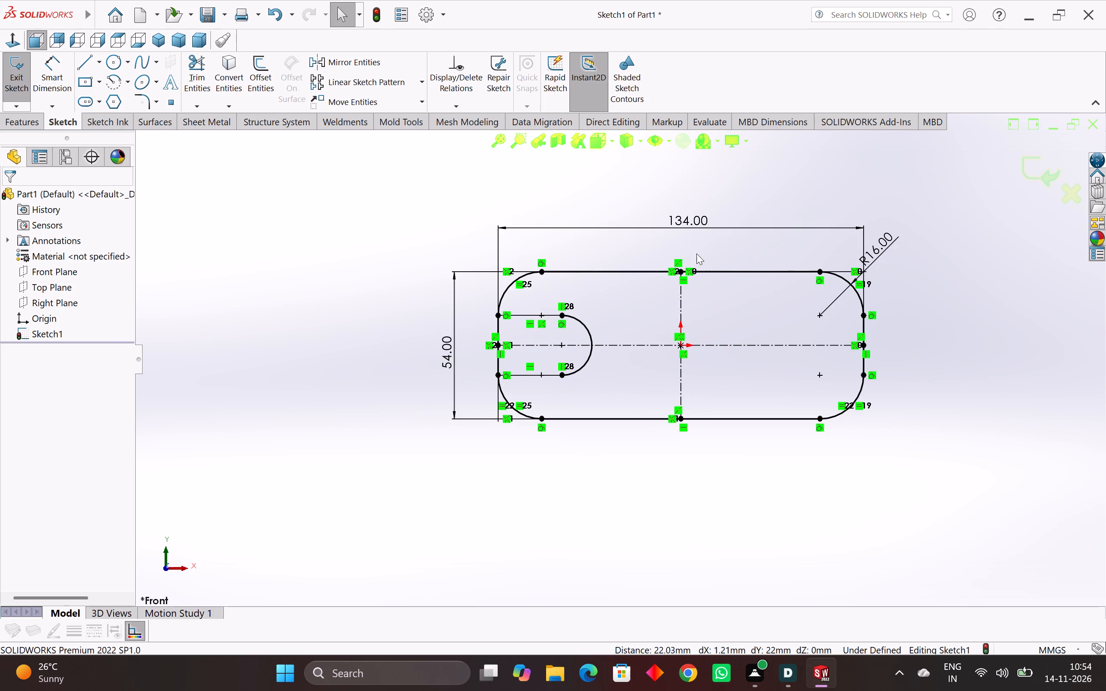
pyautogui.moveTo(642, 187); pyautogui.dragTo(473, 459)
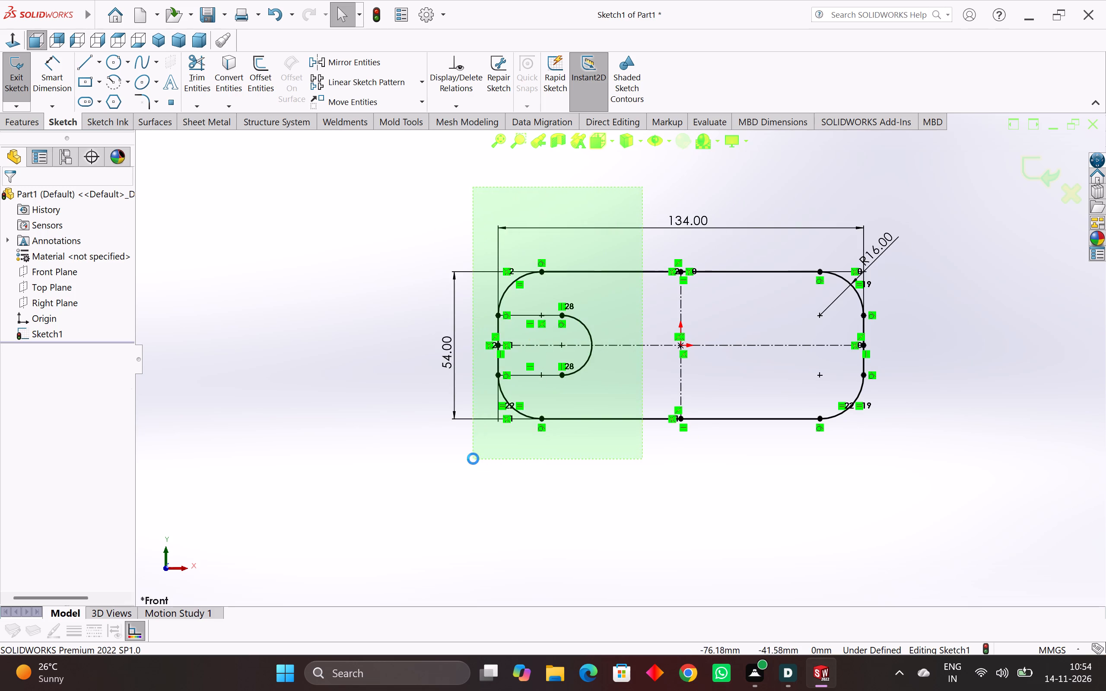
pyautogui.click(339, 59)
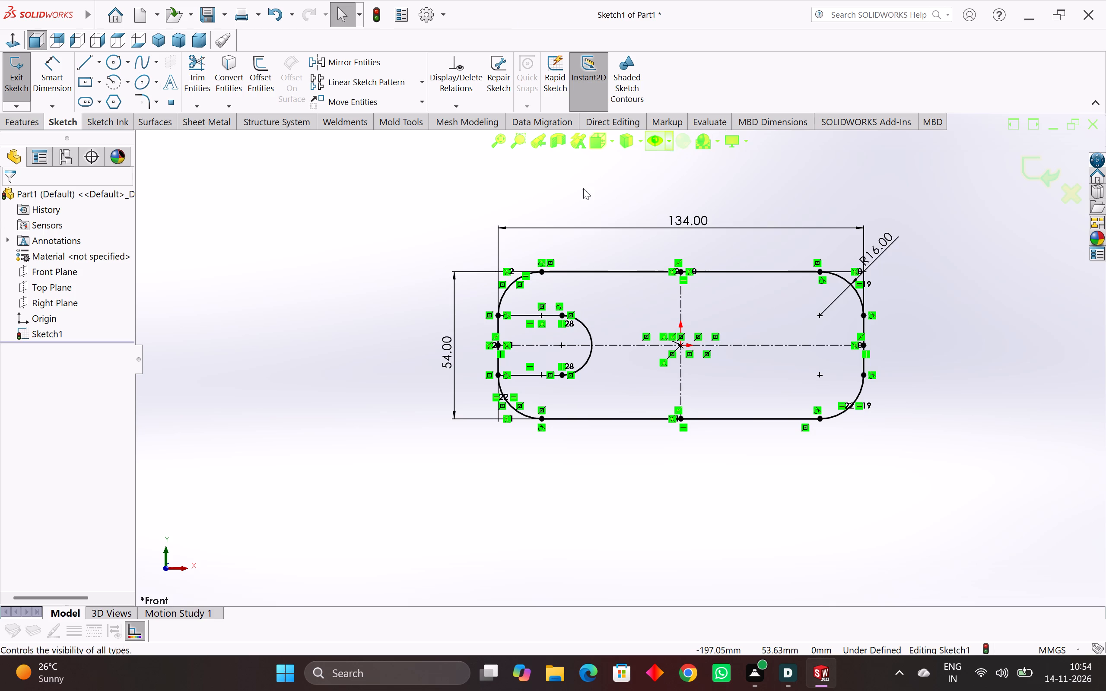
pyautogui.press('Escape')
pyautogui.press('Escape')
pyautogui.press('Escape')
pyautogui.press('Escape')
pyautogui.press('Escape')
# Mirror the slot's two horizontal lines and arc about the vertical centerline to the right side, keeping the copy option on.
pyautogui.scroll(-1, 551, 276)
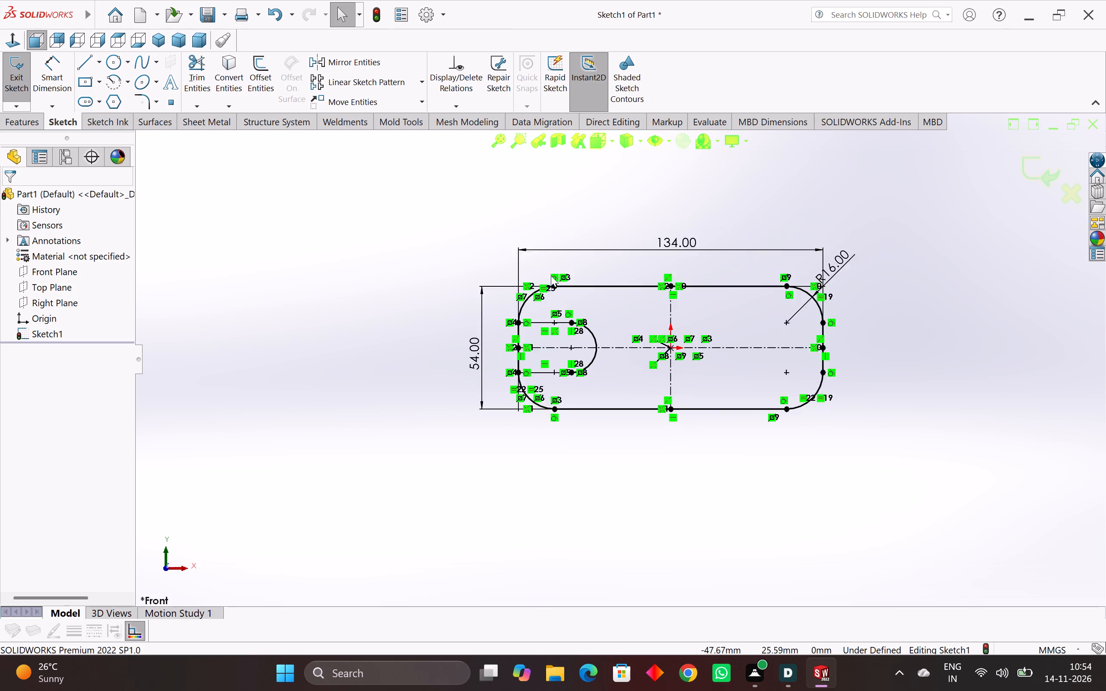
pyautogui.scroll(-1, 551, 276)
pyautogui.scroll(3, 645, 385)
pyautogui.scroll(3, 609, 339)
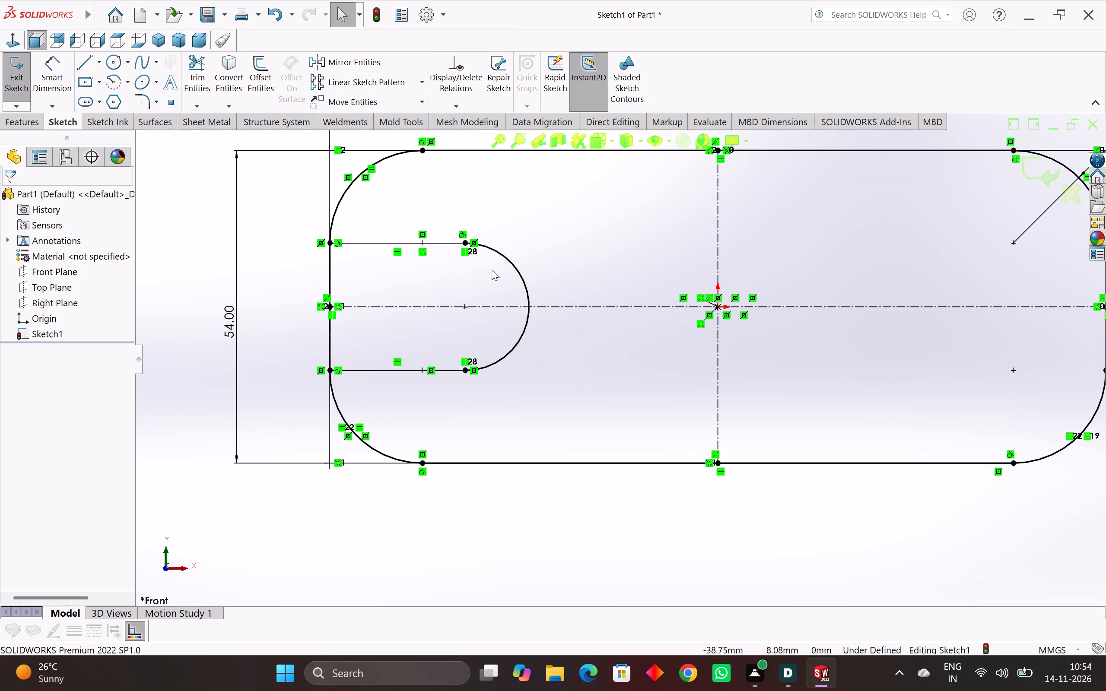
pyautogui.keyDown('ctrl'); pyautogui.click(400, 242); pyautogui.keyUp('ctrl')
pyautogui.keyDown('ctrl'); pyautogui.click(525, 279); pyautogui.keyUp('ctrl')
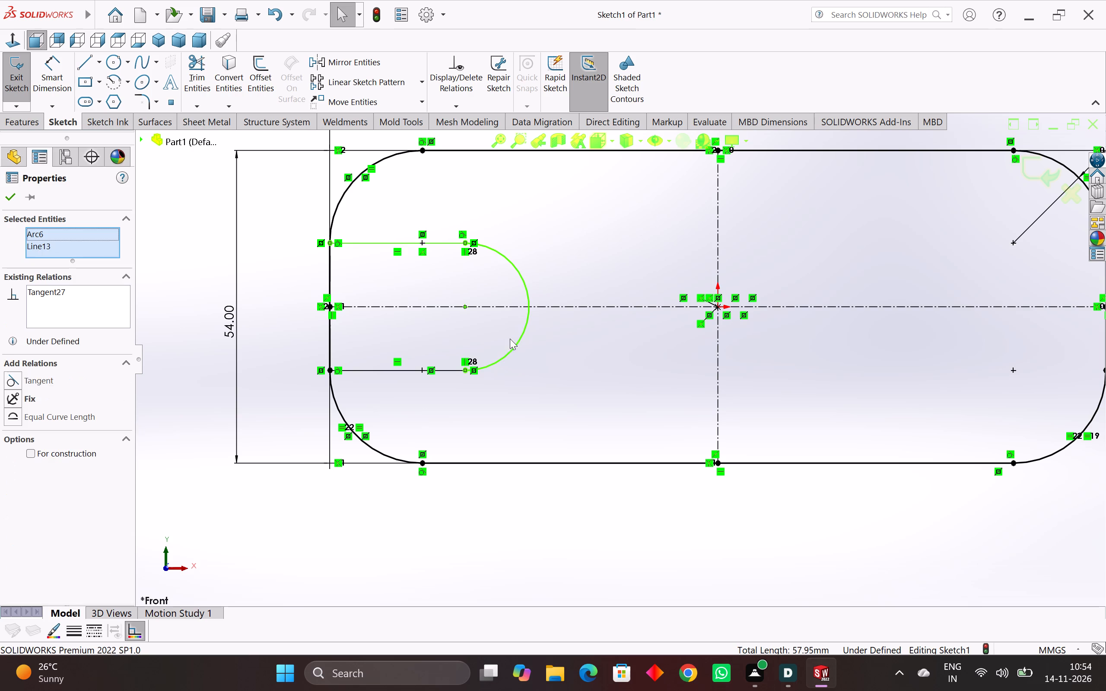
pyautogui.keyDown('ctrl'); pyautogui.click(448, 373); pyautogui.keyUp('ctrl')
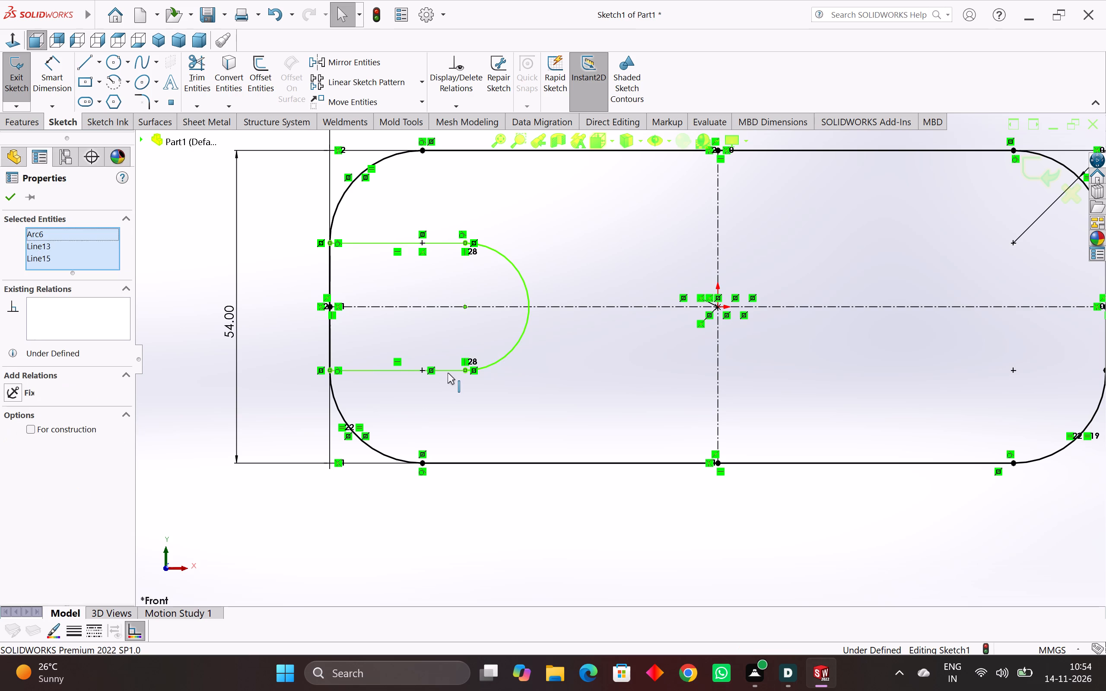
pyautogui.scroll(4, 451, 371)
pyautogui.scroll(3, 563, 367)
pyautogui.scroll(-6, 560, 364)
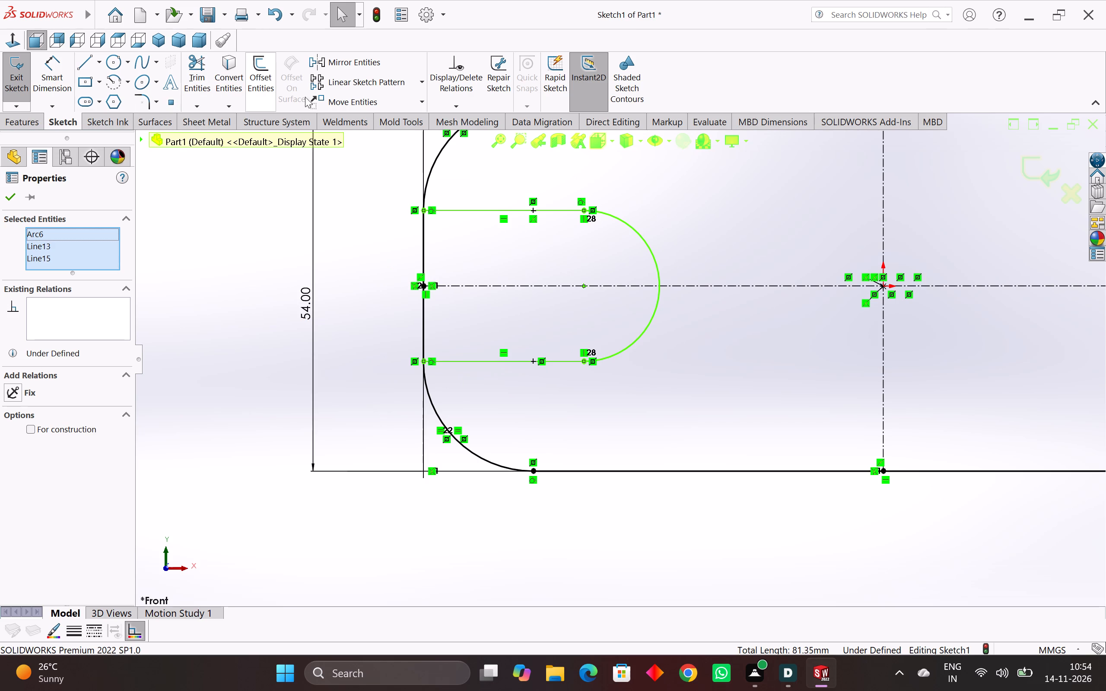
pyautogui.click(357, 65)
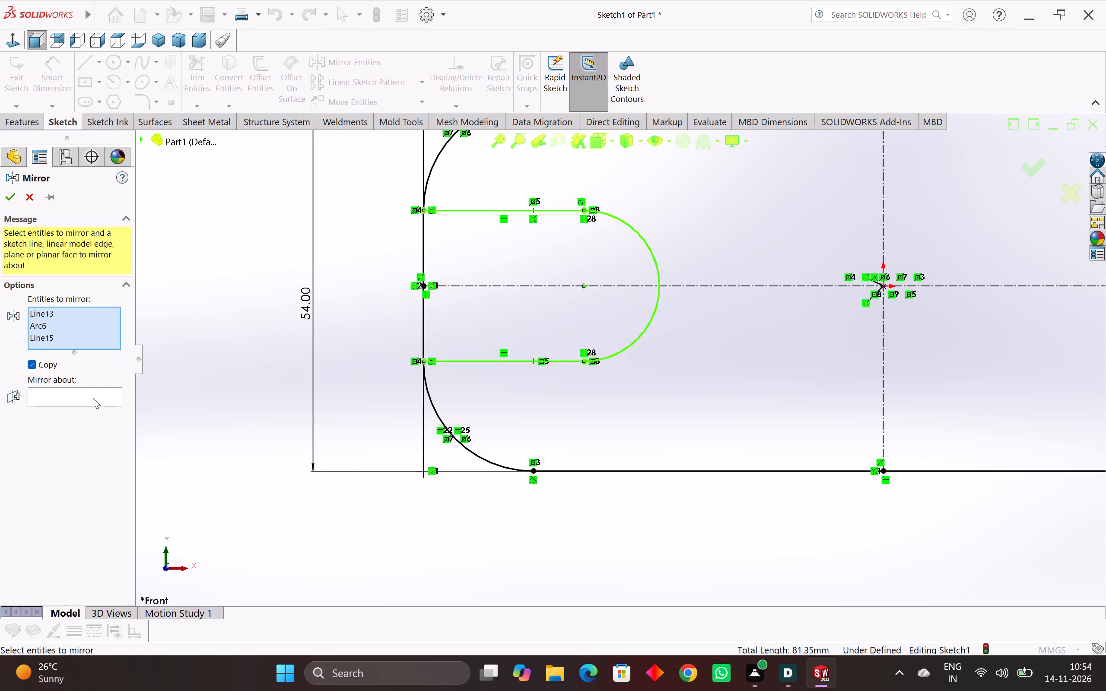
pyautogui.click(93, 398)
pyautogui.click(880, 367)
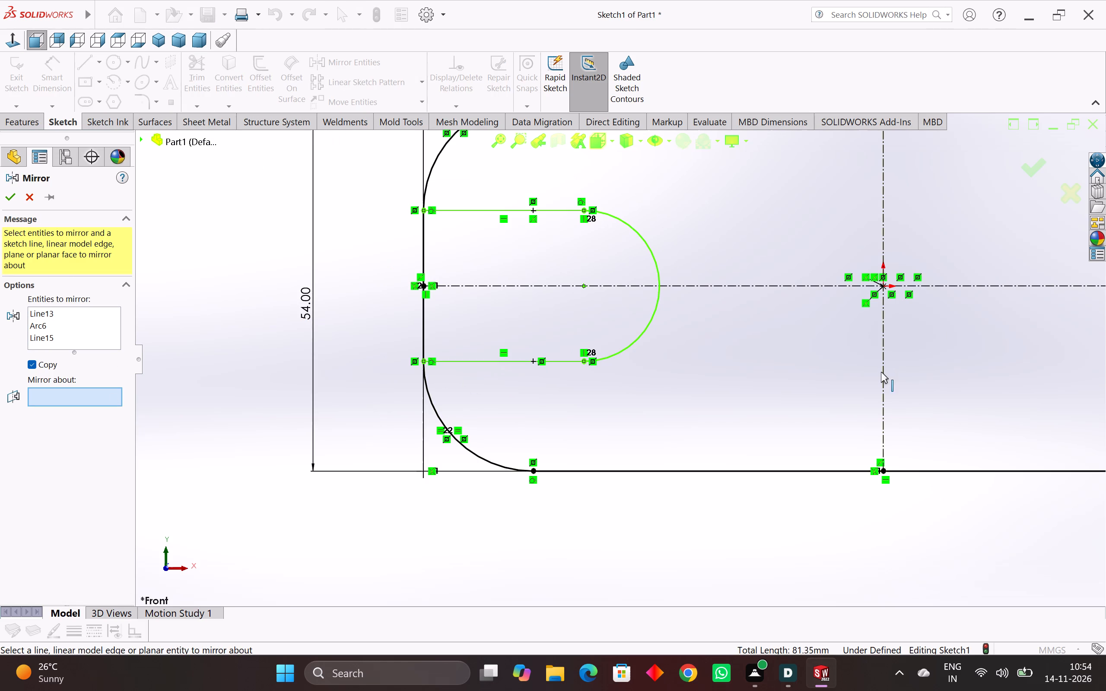
pyautogui.click(881, 374)
pyautogui.scroll(-4, 897, 378)
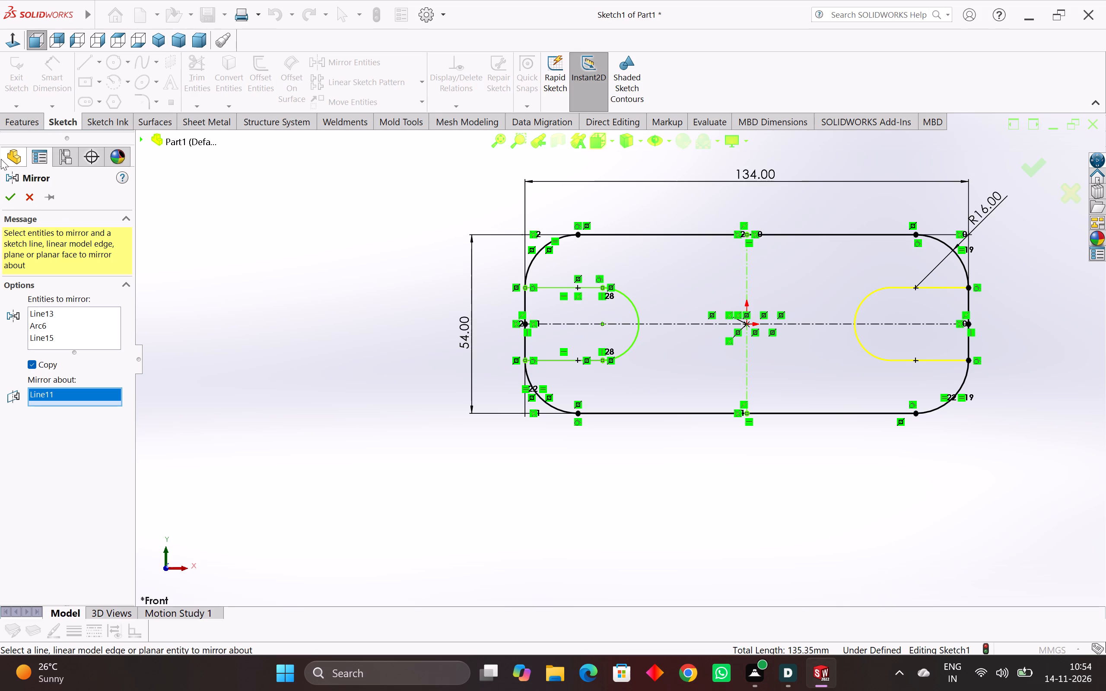
pyautogui.click(14, 190)
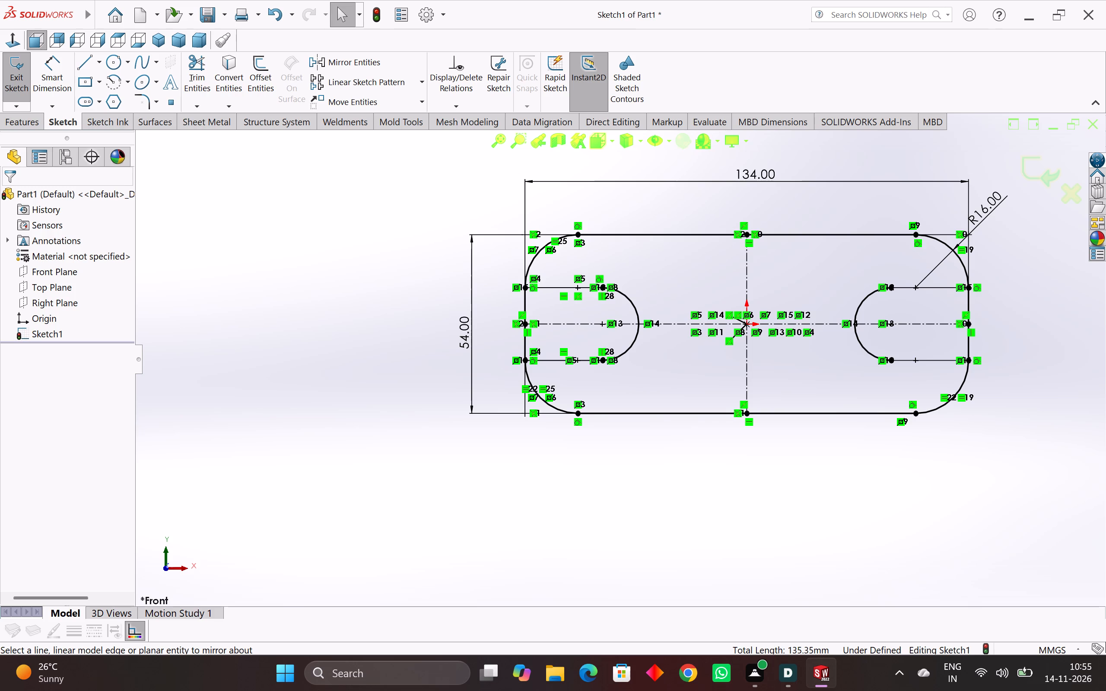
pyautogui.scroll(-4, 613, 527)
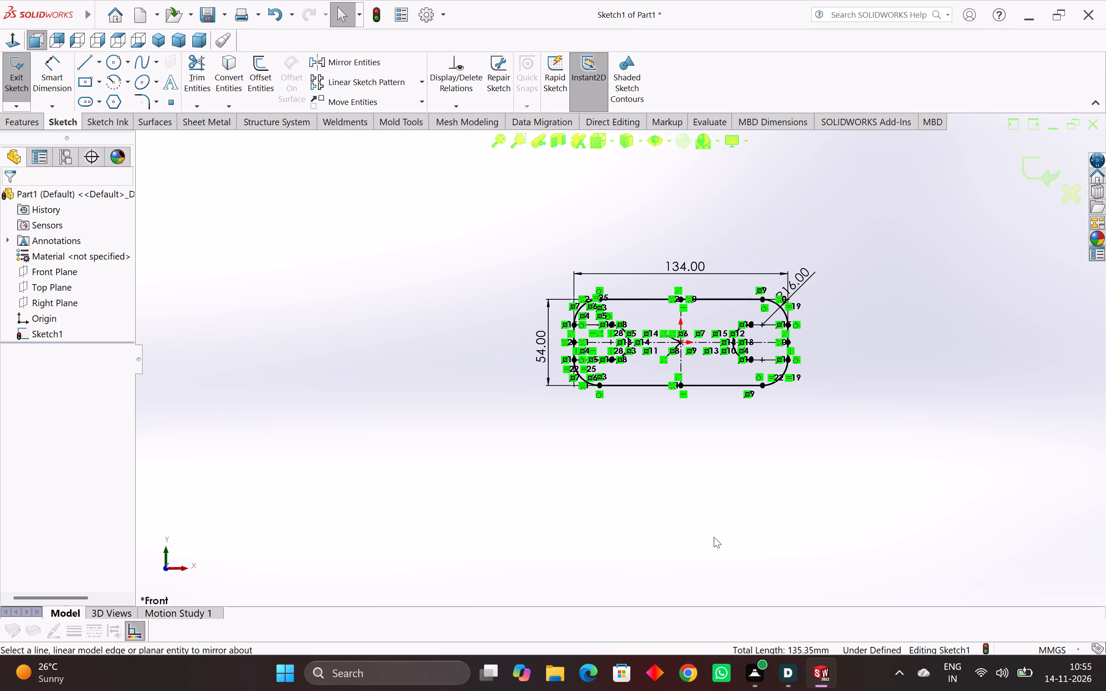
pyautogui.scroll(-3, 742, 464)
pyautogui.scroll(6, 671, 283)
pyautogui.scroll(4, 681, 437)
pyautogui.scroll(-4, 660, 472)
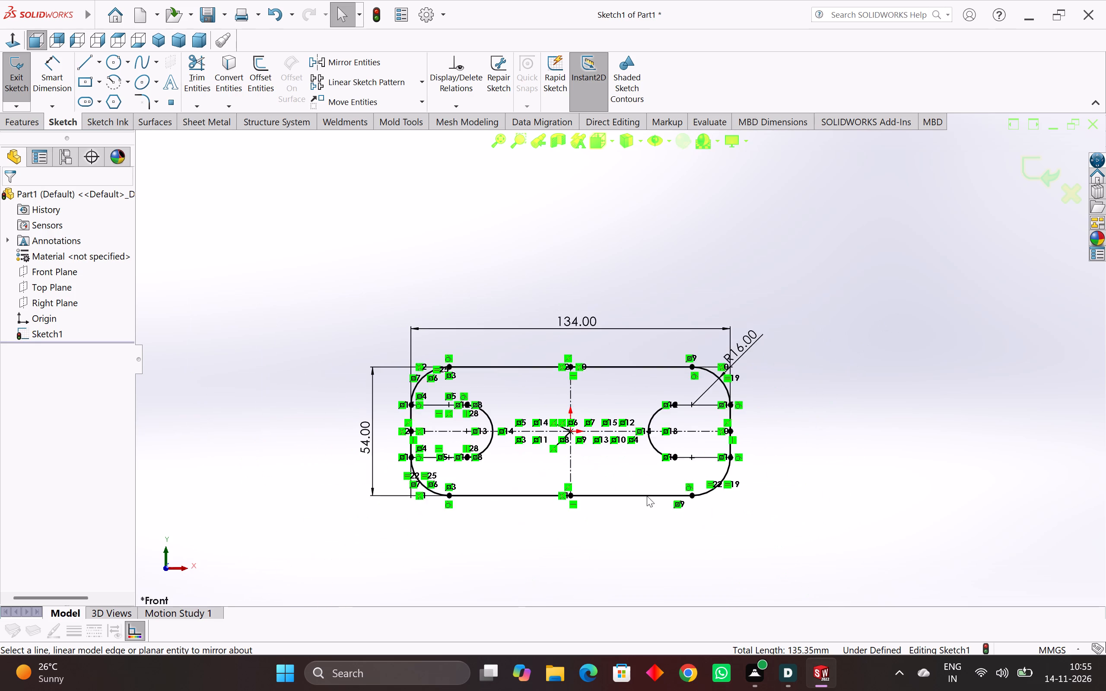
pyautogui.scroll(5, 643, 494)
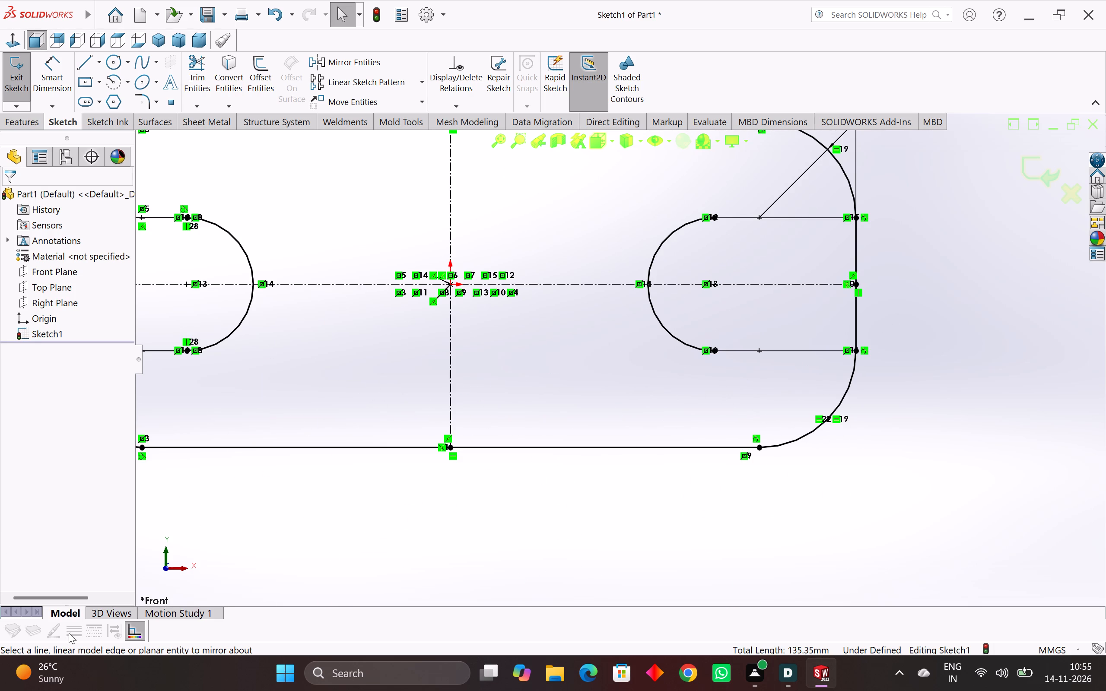
# Dimension the horizontal distance from the left slot's arc center to the origin as 45 mm.
pyautogui.scroll(1, 95, 690)
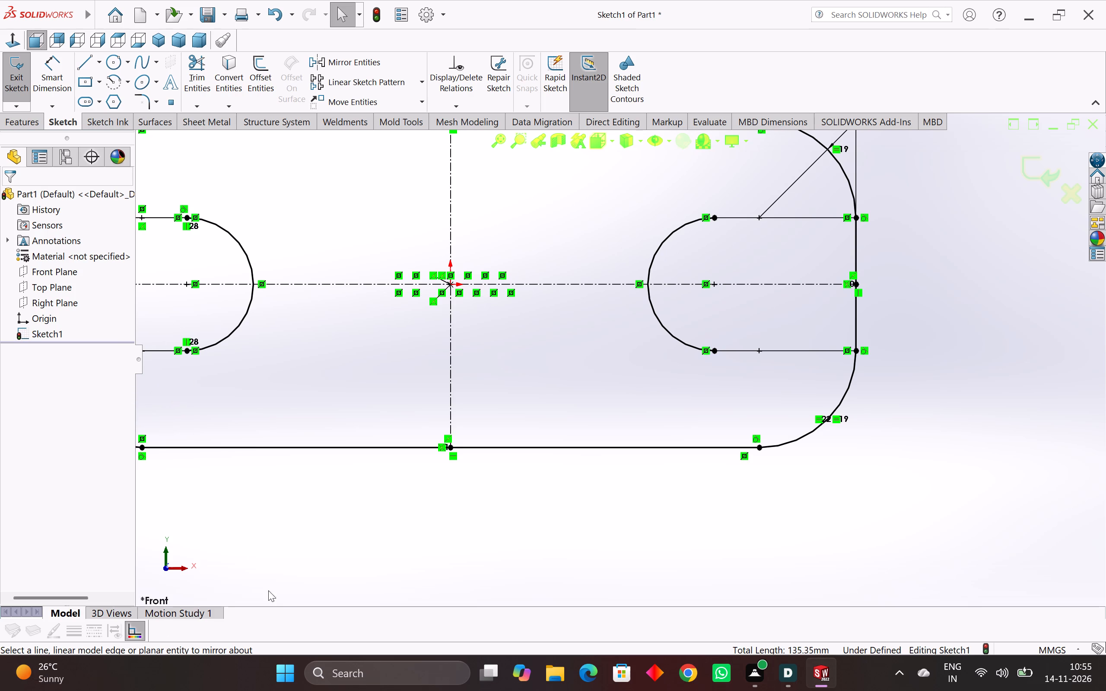
pyautogui.scroll(-4, 269, 421)
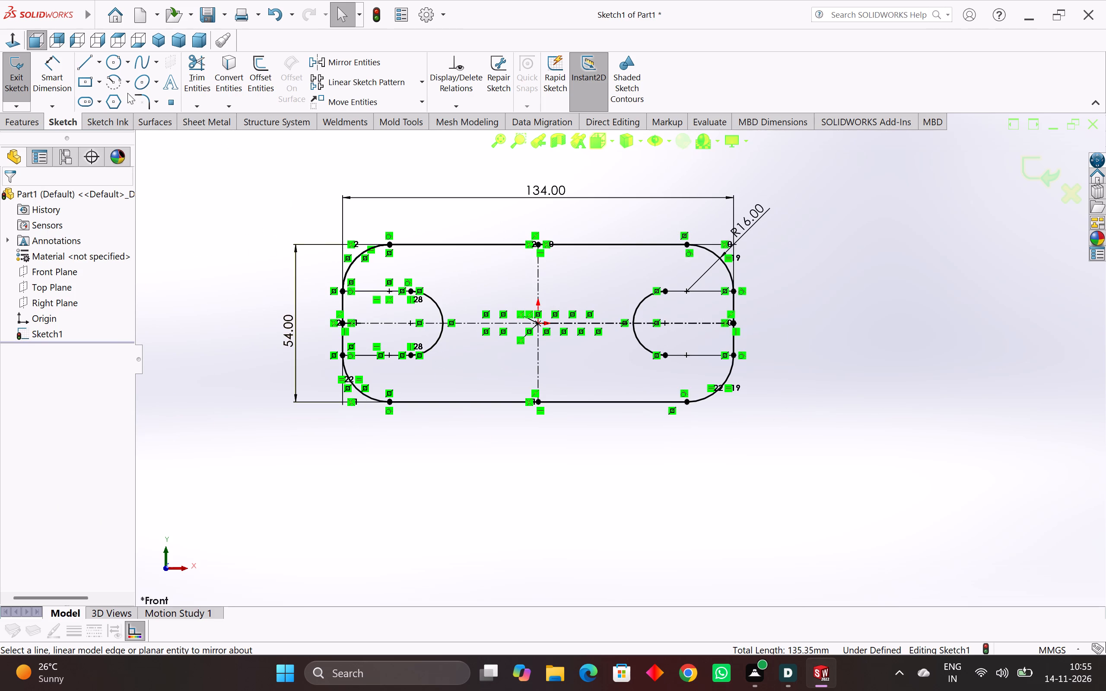
pyautogui.click(57, 63)
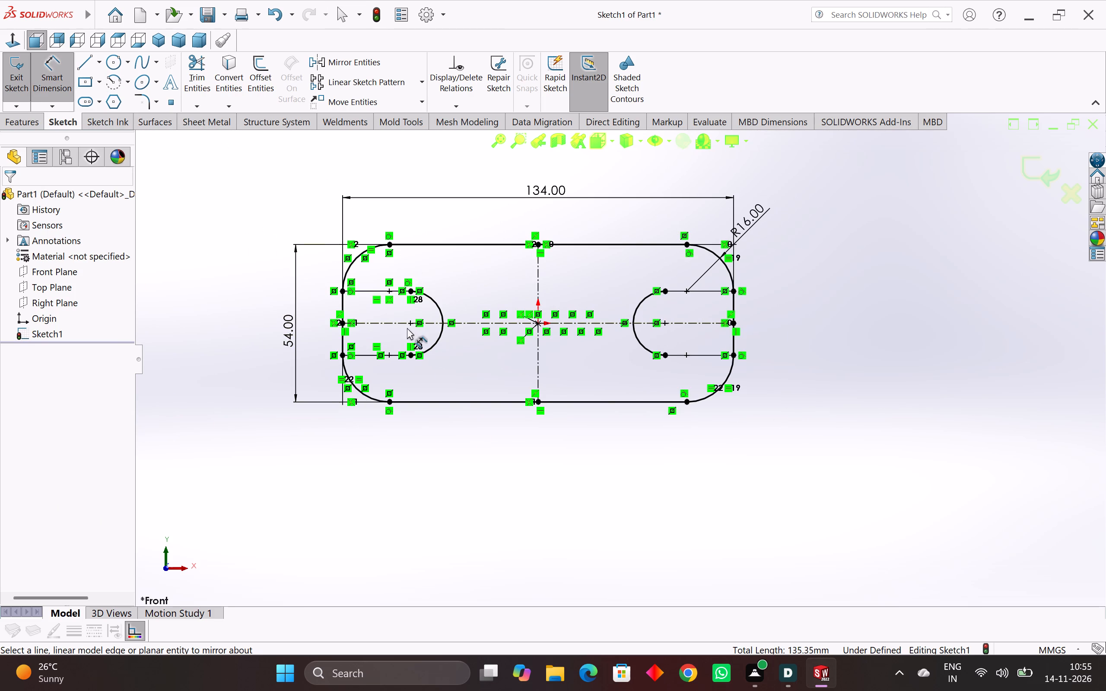
pyautogui.click(410, 323)
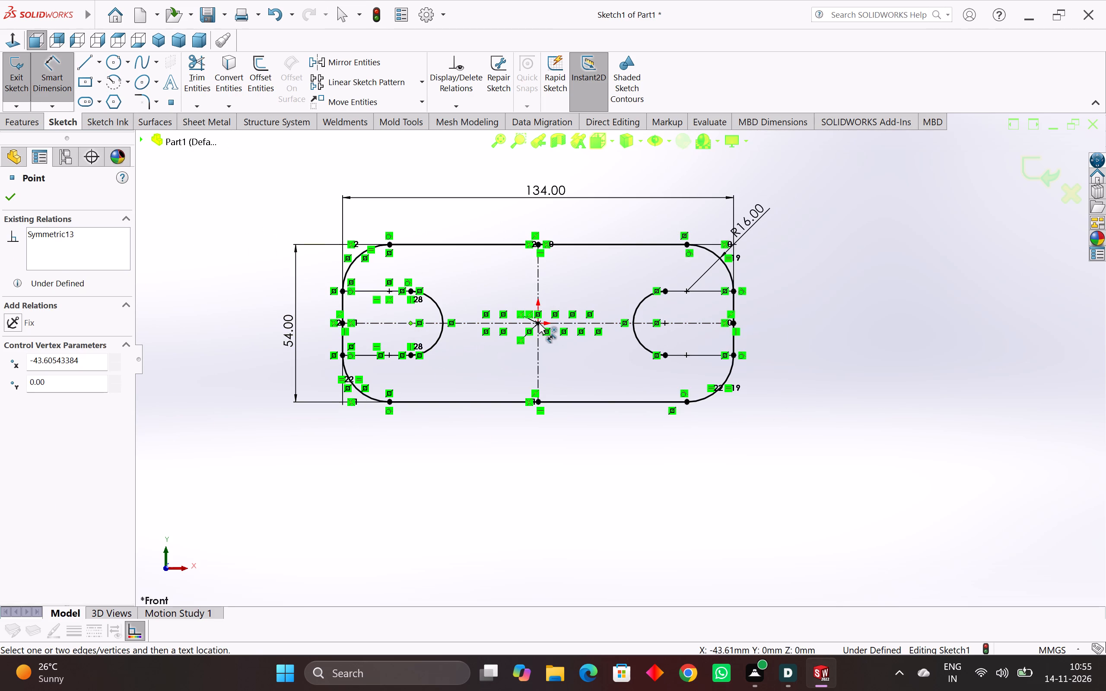
pyautogui.click(537, 323)
pyautogui.click(473, 218)
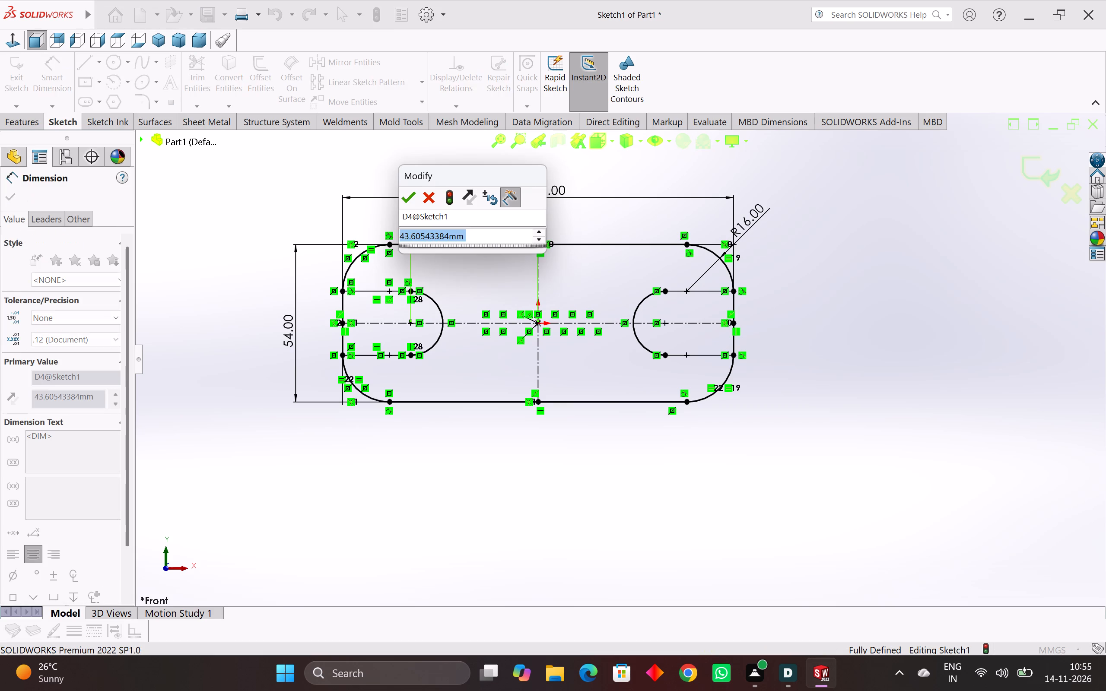
pyautogui.write('45')
pyautogui.press('Return')
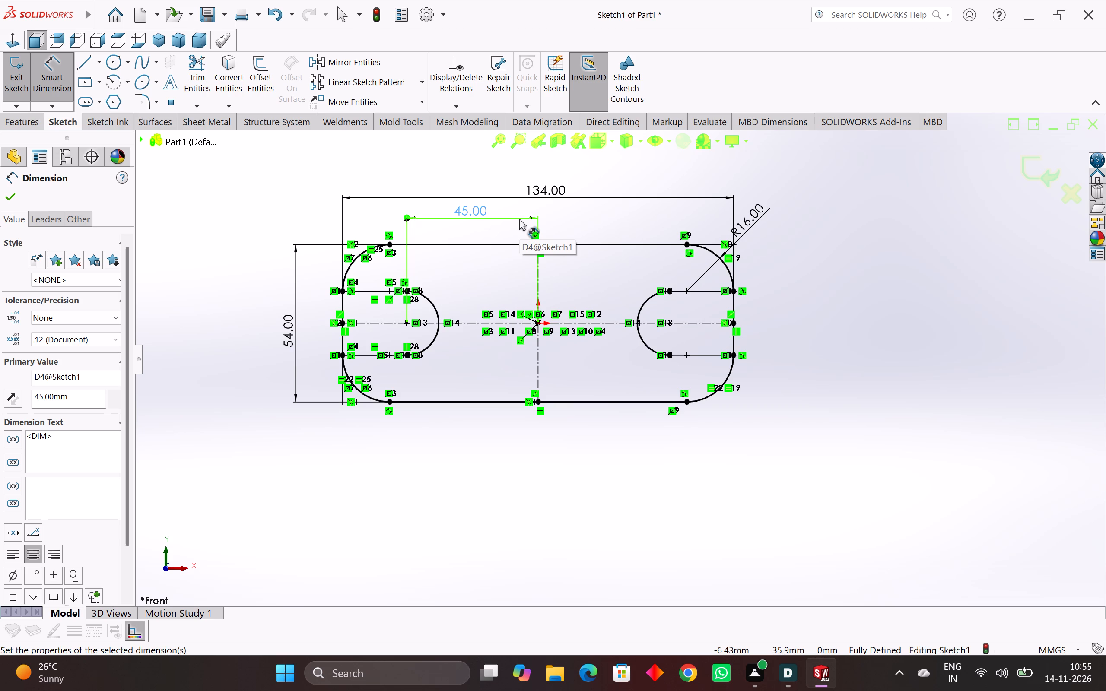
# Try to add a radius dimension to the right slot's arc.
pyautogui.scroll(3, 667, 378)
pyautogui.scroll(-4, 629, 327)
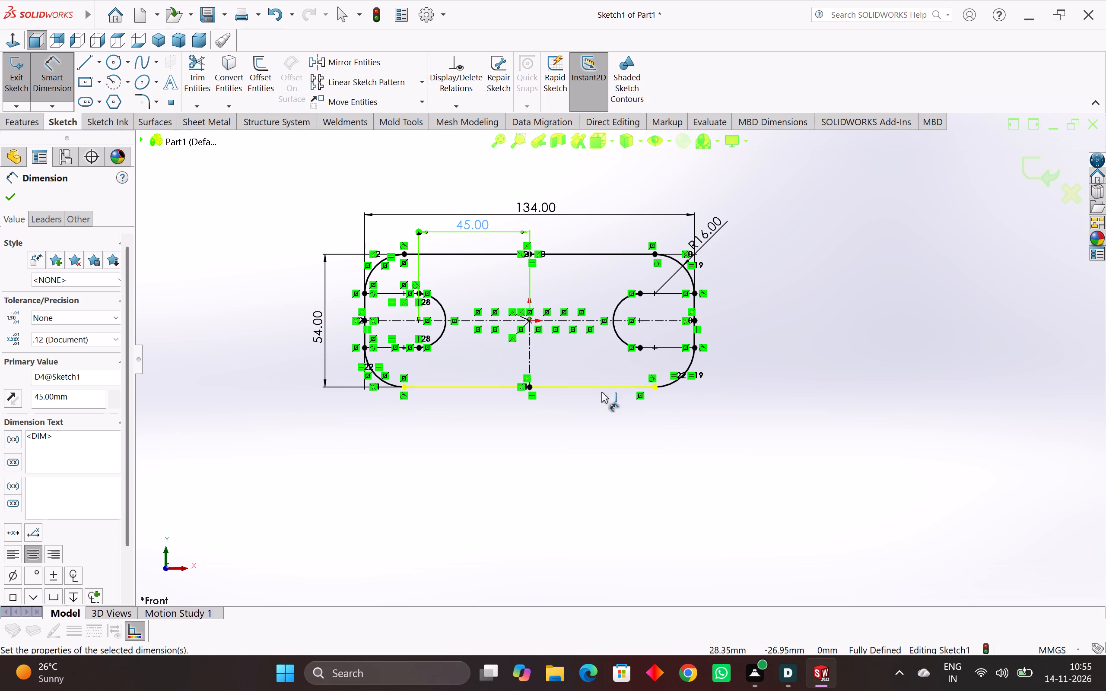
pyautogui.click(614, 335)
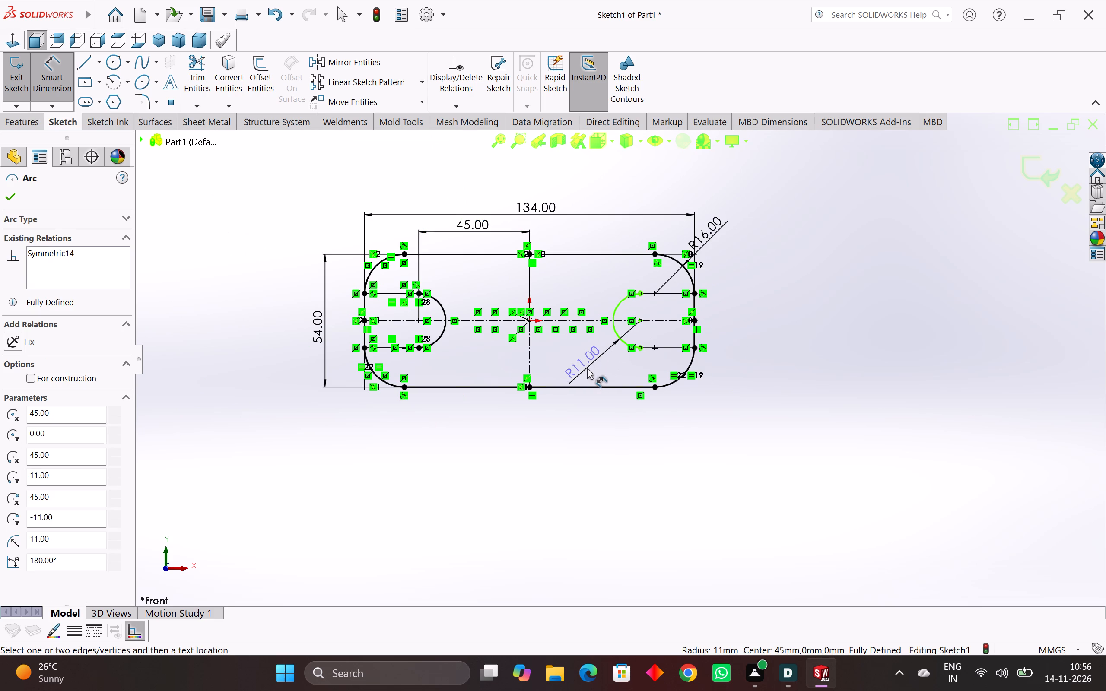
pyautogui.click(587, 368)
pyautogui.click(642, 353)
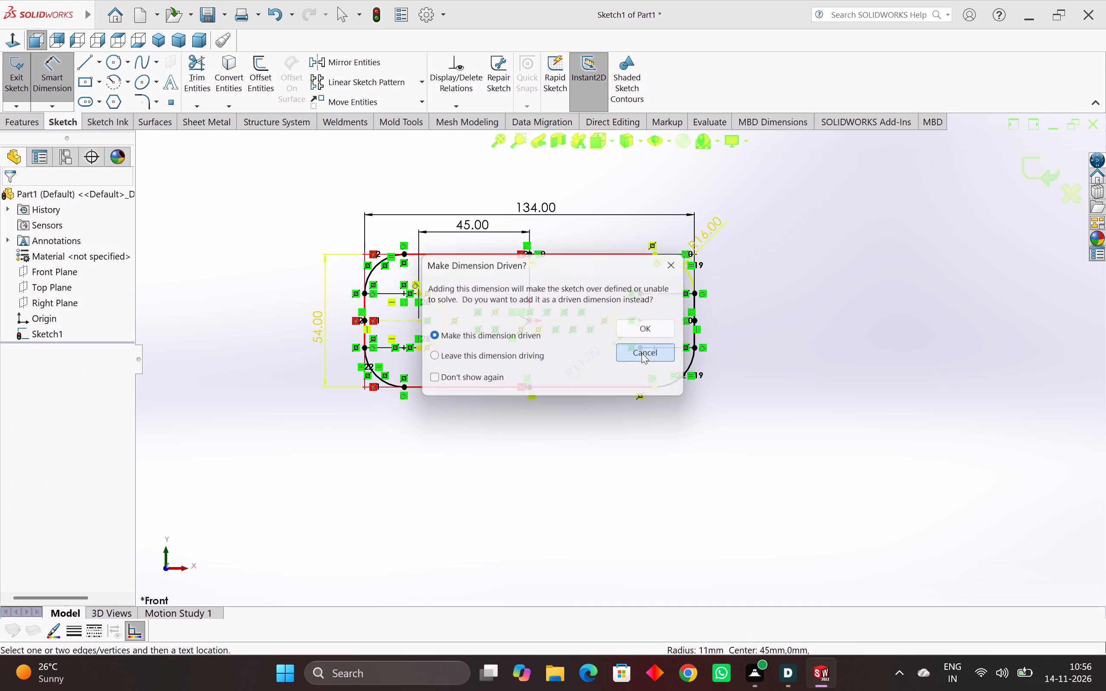
# Examine the left slot's outline and relations up close, as well as the whole dimensioned profile.
pyautogui.scroll(5, 379, 345)
pyautogui.scroll(4, 433, 331)
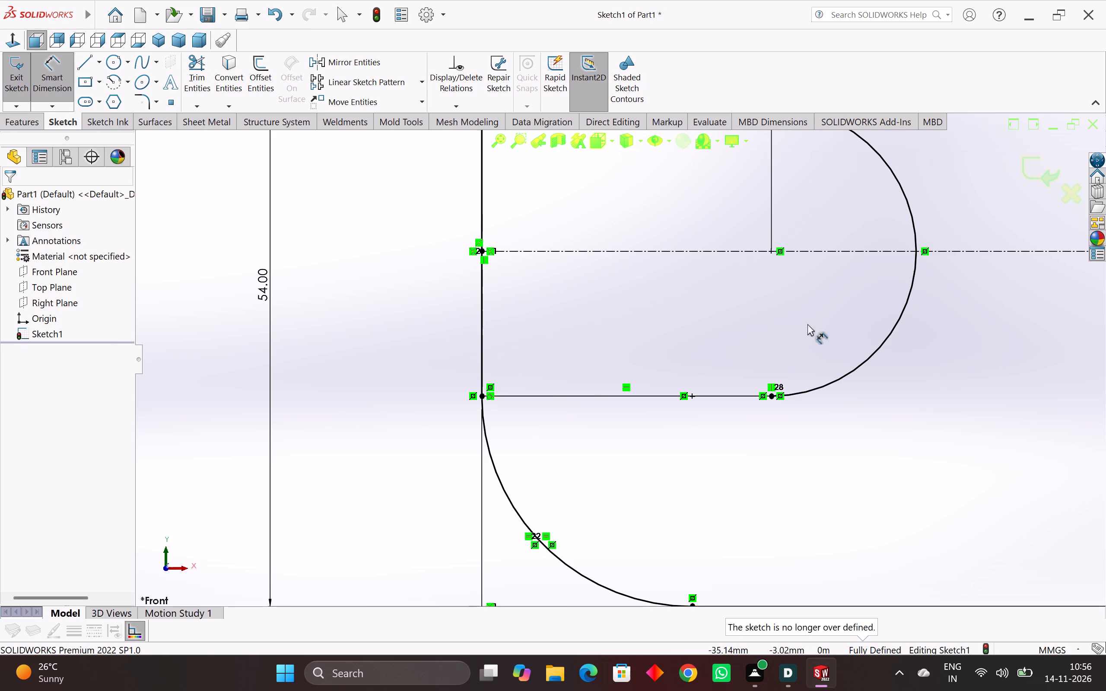
pyautogui.scroll(-1, 756, 393)
pyautogui.scroll(-3, 729, 454)
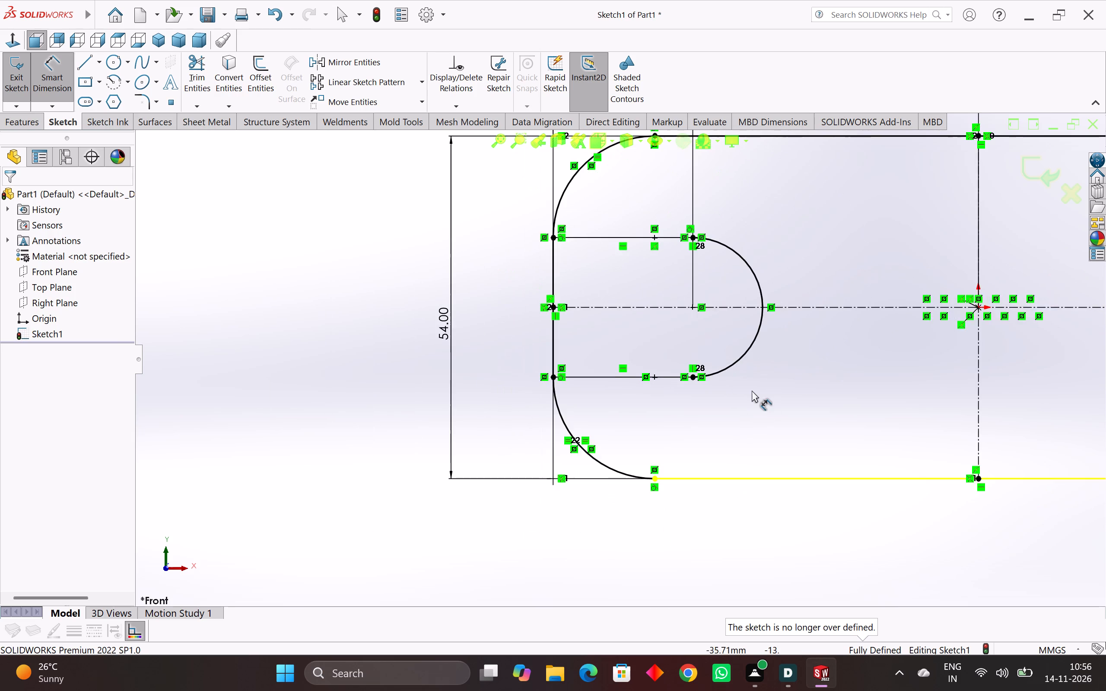
pyautogui.scroll(-2, 752, 390)
pyautogui.scroll(4, 677, 326)
pyautogui.scroll(-4, 622, 301)
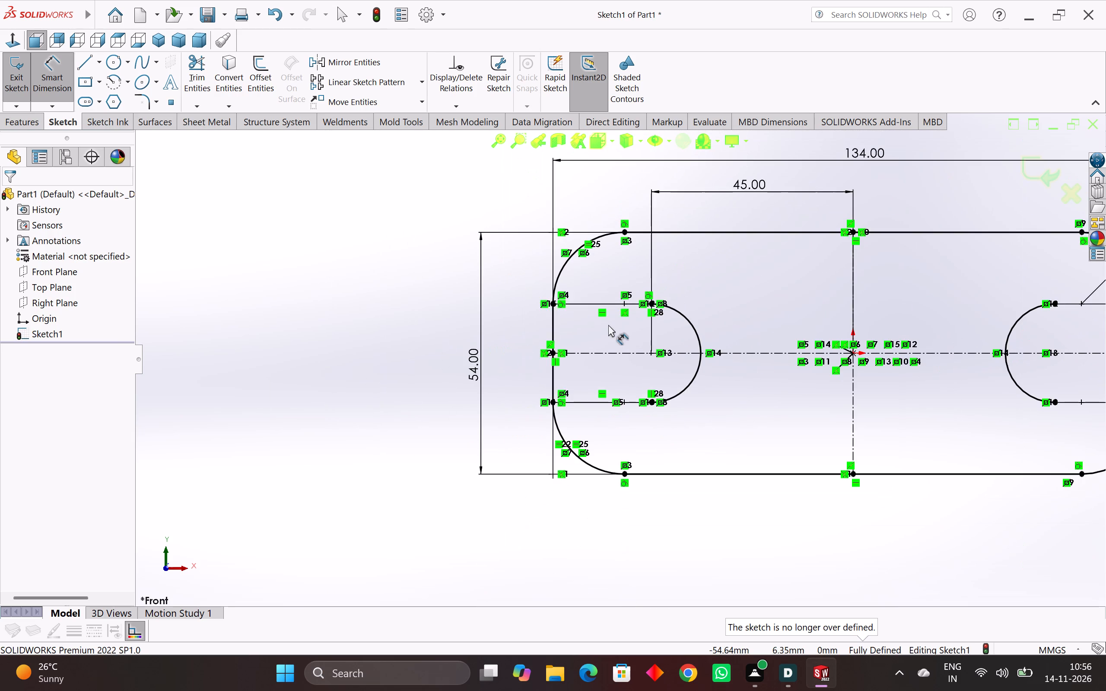
pyautogui.scroll(3, 672, 360)
pyautogui.scroll(-5, 672, 353)
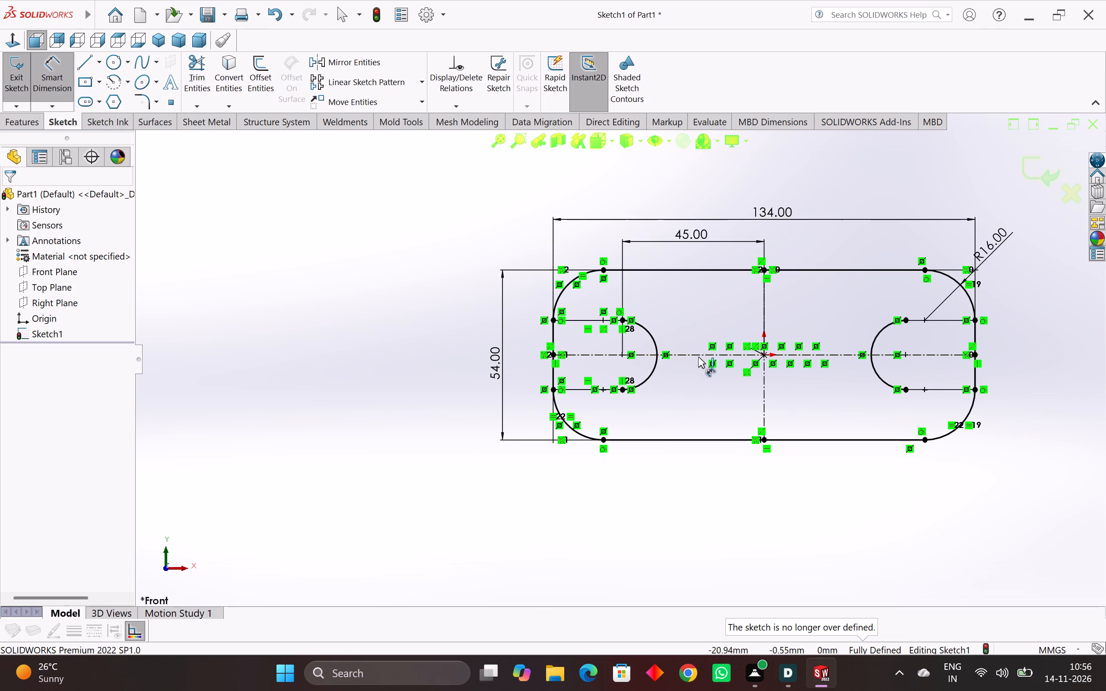
pyautogui.scroll(-1, 804, 407)
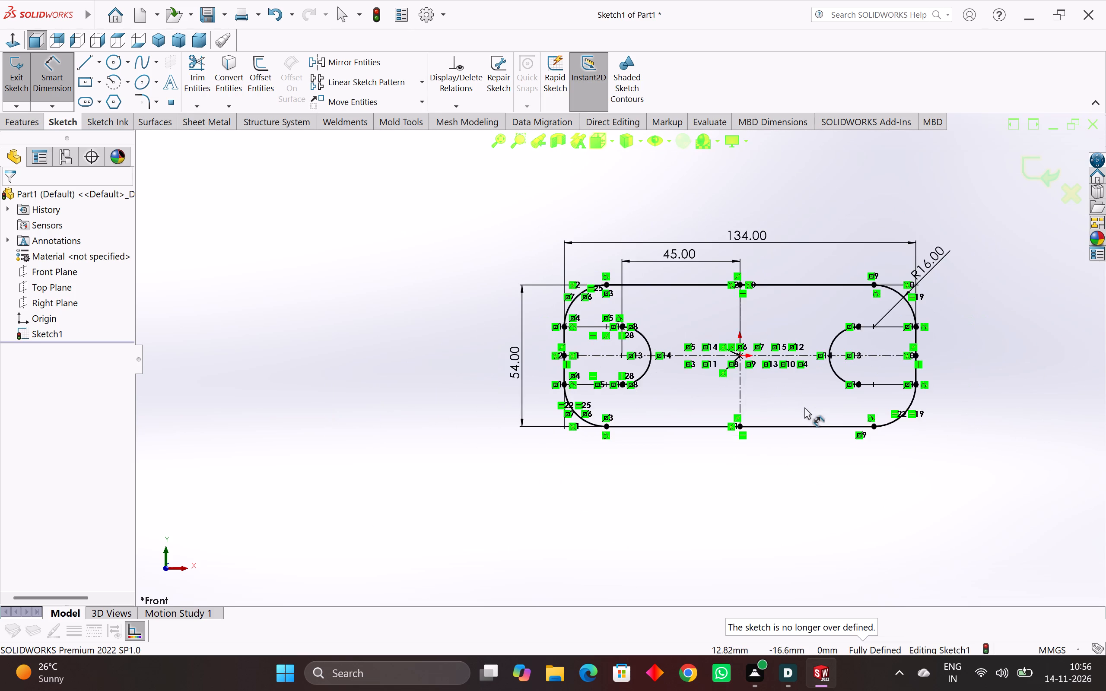
pyautogui.scroll(-3, 804, 407)
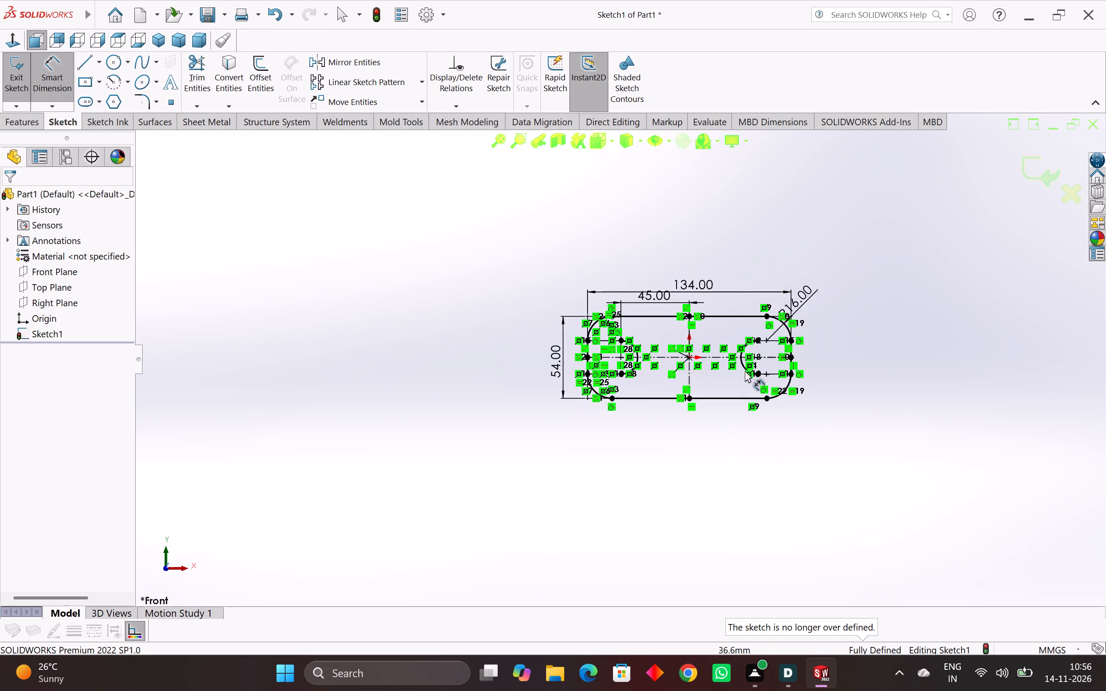
pyautogui.scroll(7, 744, 371)
pyautogui.scroll(-8, 717, 349)
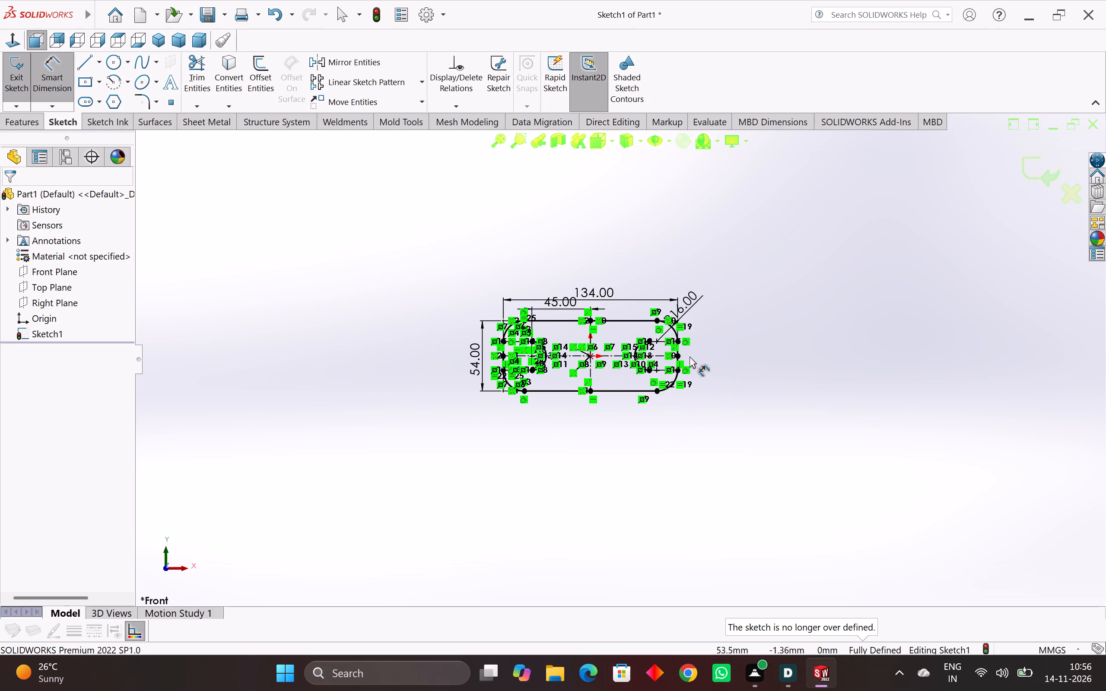
pyautogui.scroll(-3, 594, 352)
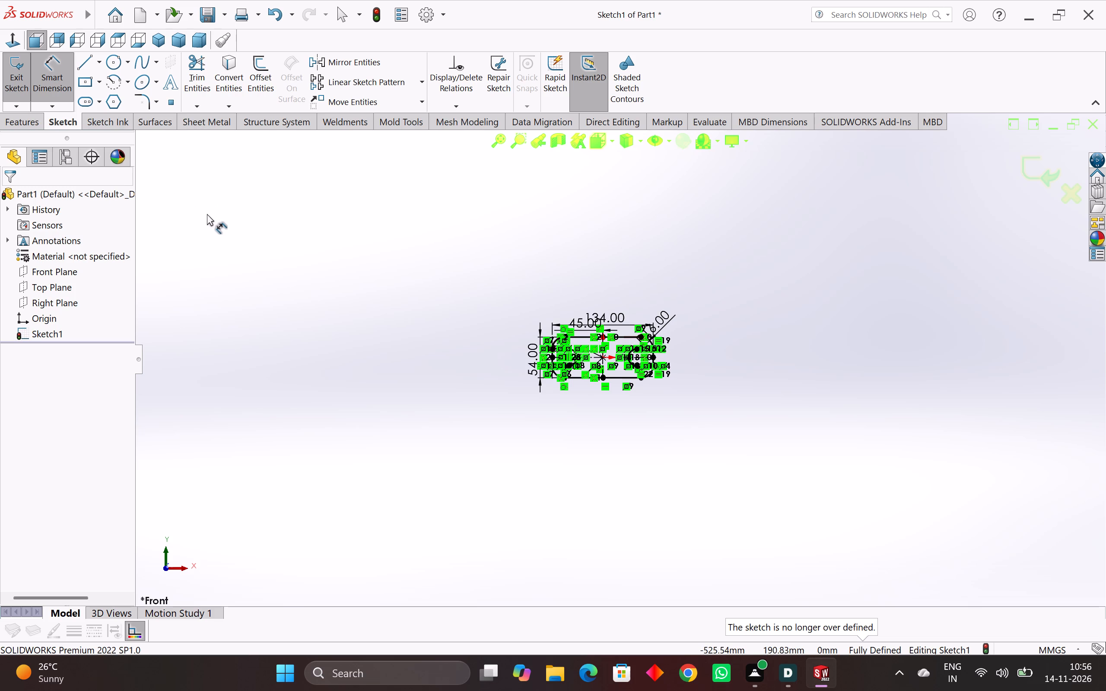
# Sketch a circle about 35 mm in diameter outside the profile, centered about 209 mm left of and 70 mm below the origin.
pyautogui.click(117, 58)
pyautogui.click(445, 410)
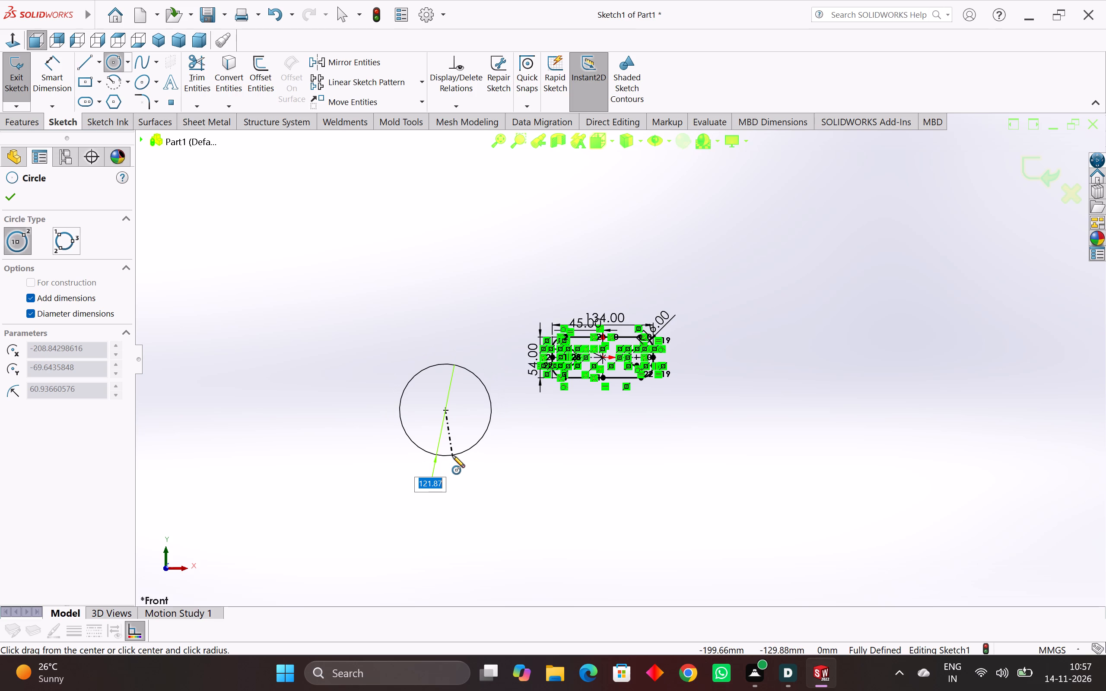
pyautogui.scroll(1, 456, 414)
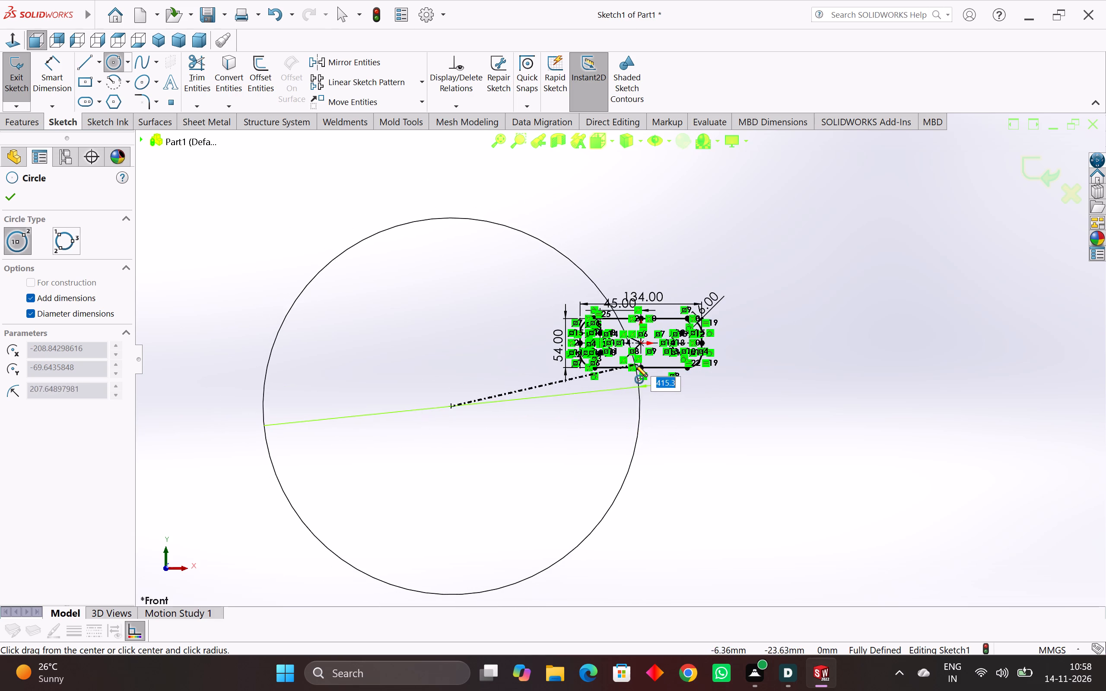
pyautogui.scroll(-3, 637, 366)
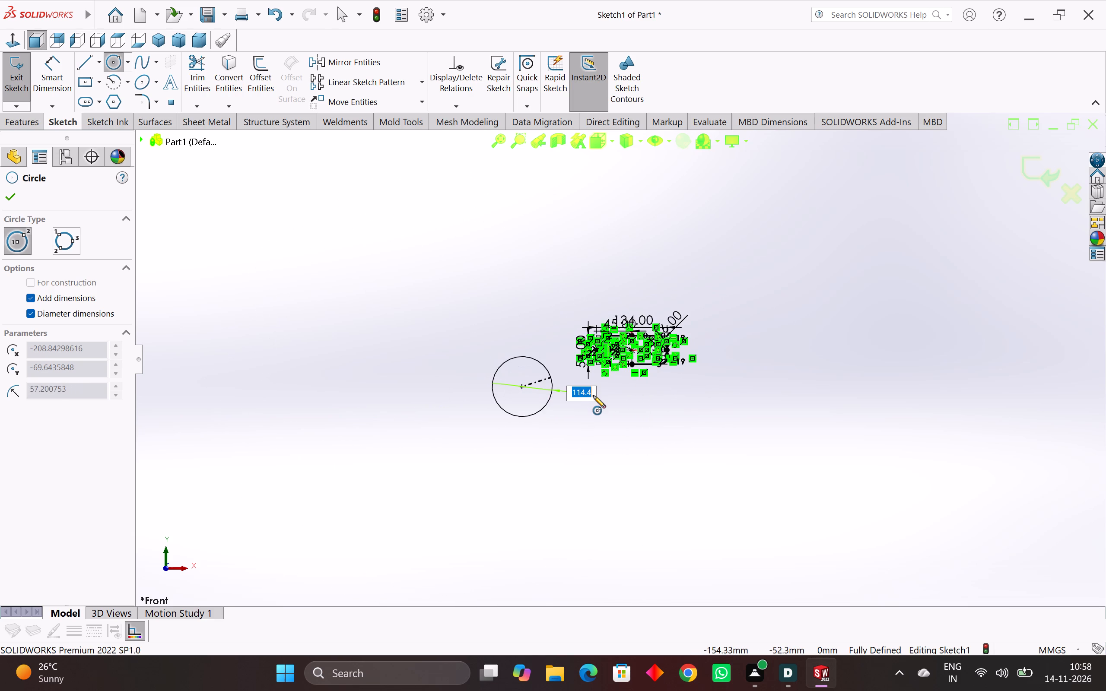
pyautogui.scroll(-1, 594, 384)
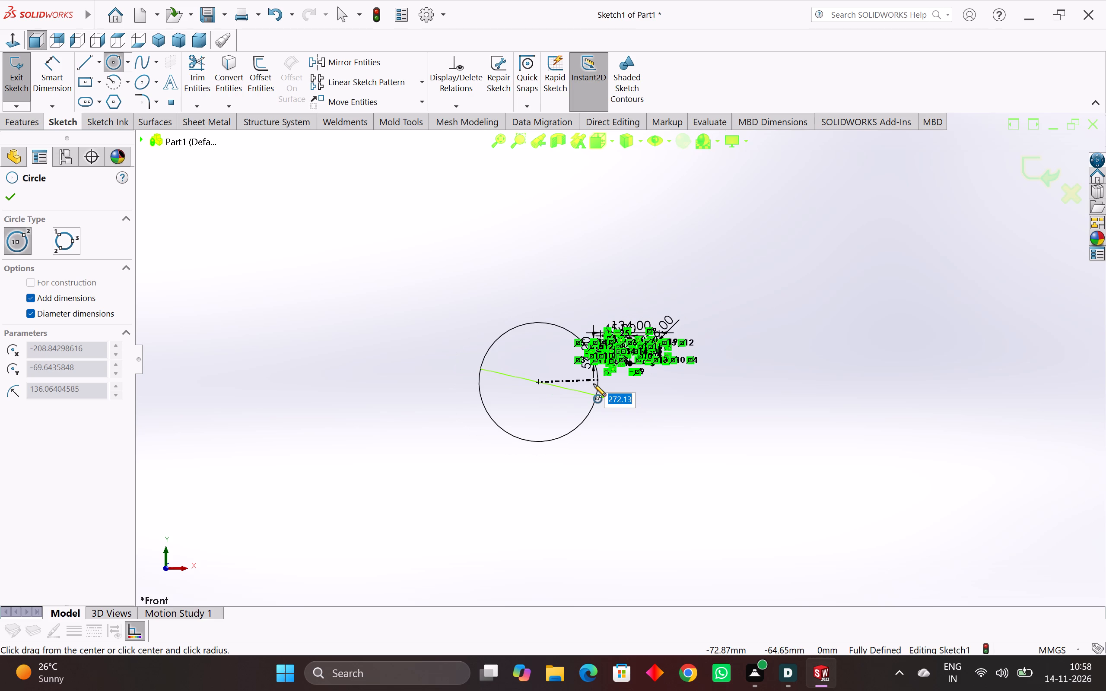
pyautogui.scroll(4, 593, 378)
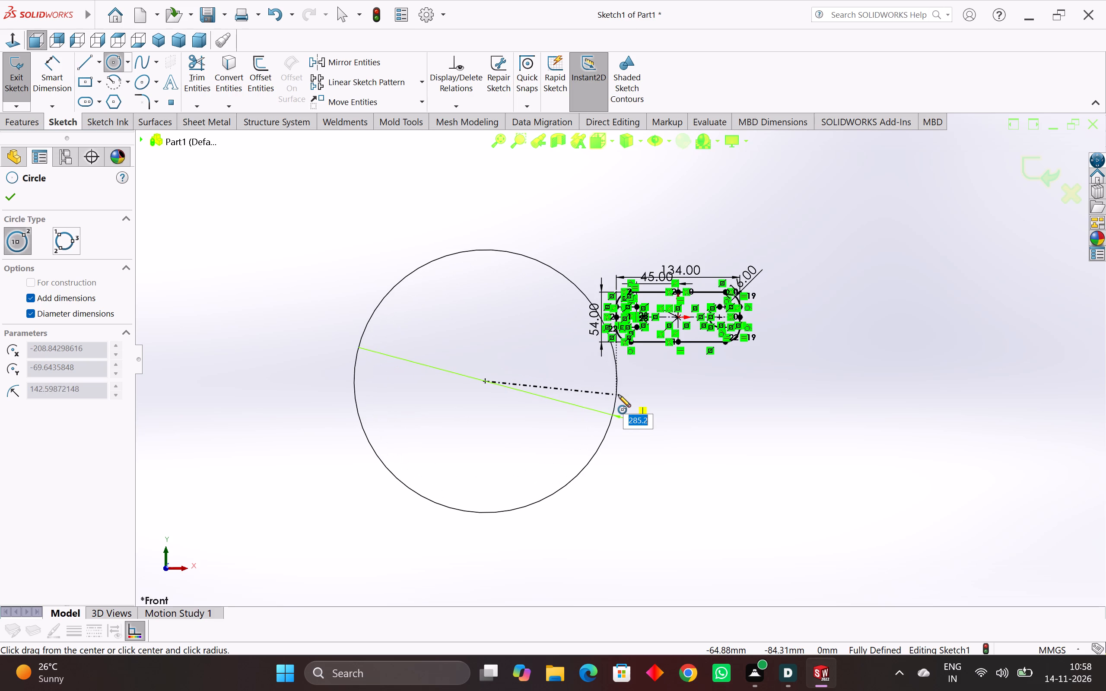
pyautogui.scroll(-1, 618, 395)
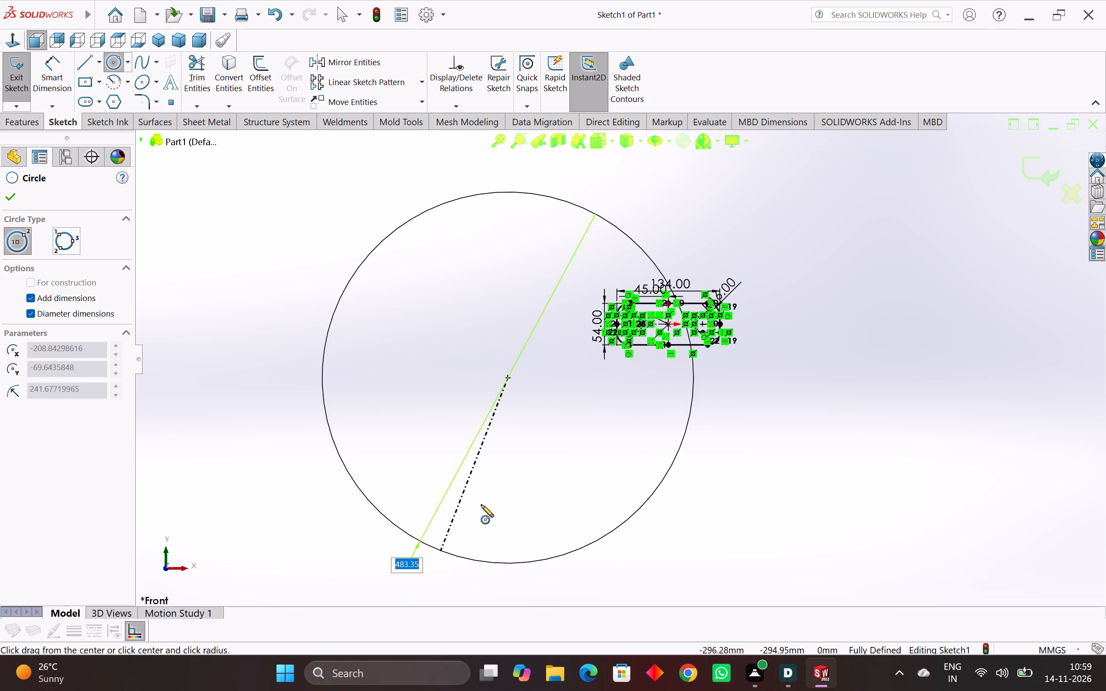
pyautogui.scroll(3, 548, 399)
pyautogui.scroll(2, 738, 307)
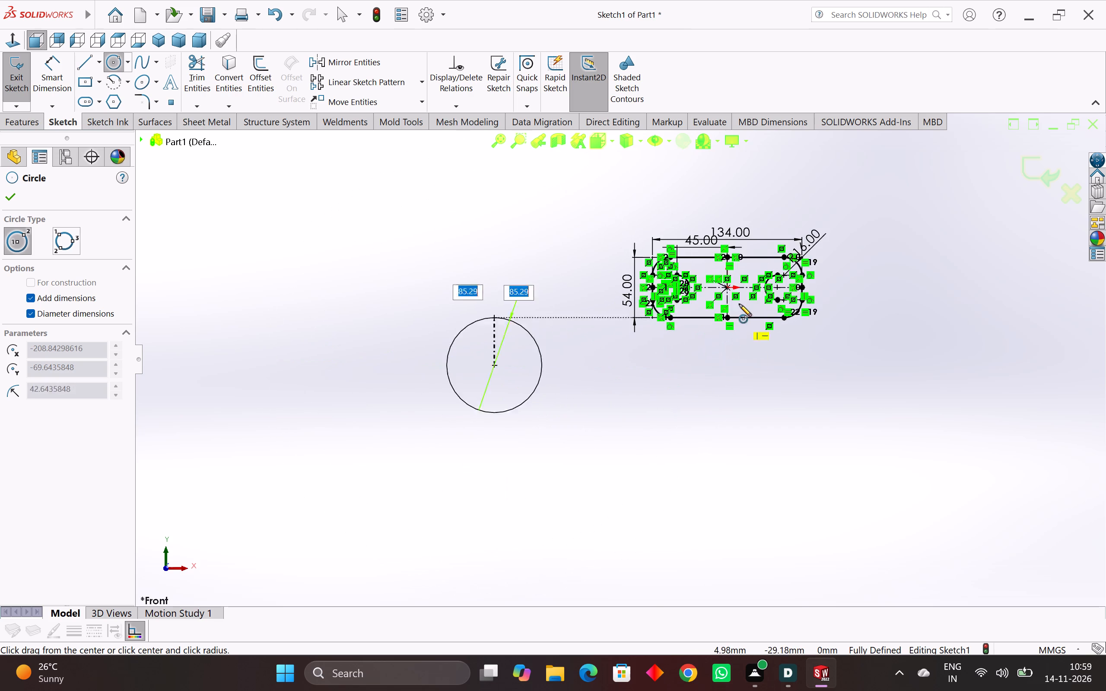
pyautogui.scroll(1, 739, 304)
pyautogui.scroll(-2, 739, 304)
pyautogui.scroll(4, 716, 277)
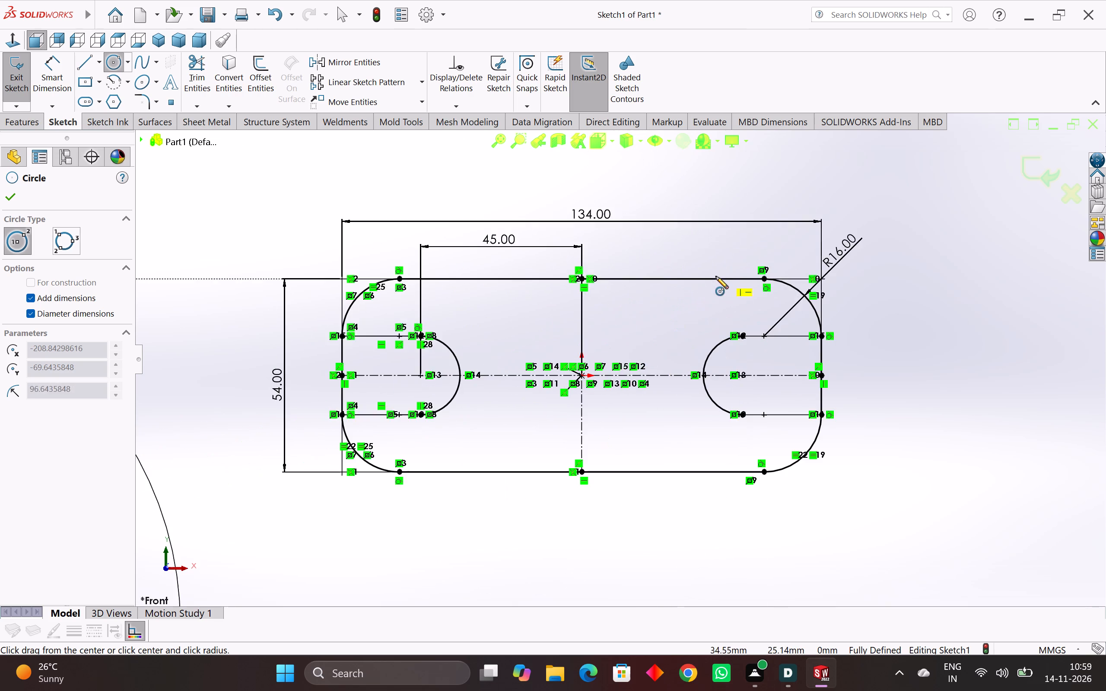
pyautogui.scroll(-1, 703, 271)
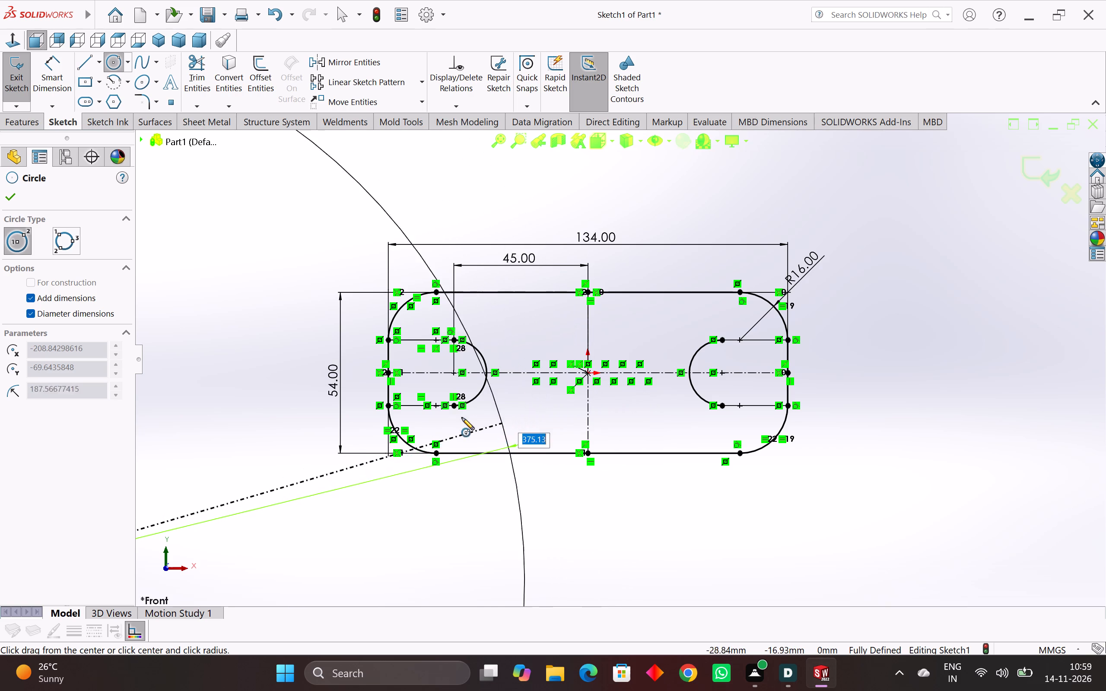
pyautogui.scroll(1, 458, 417)
pyautogui.scroll(-3, 300, 455)
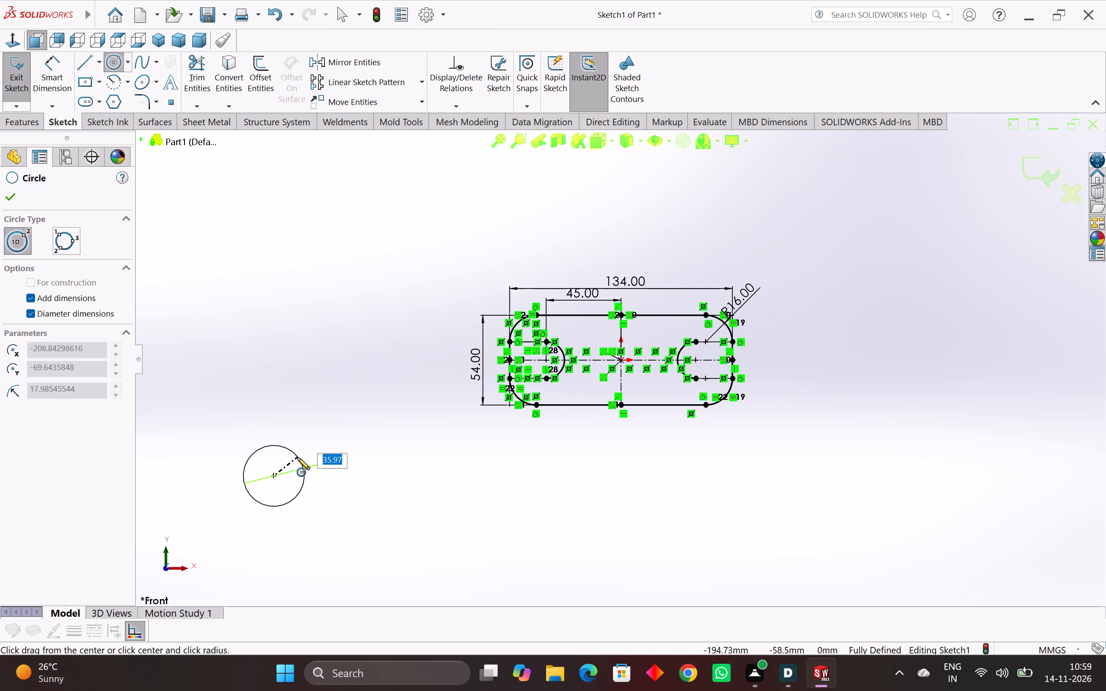
pyautogui.click(297, 458)
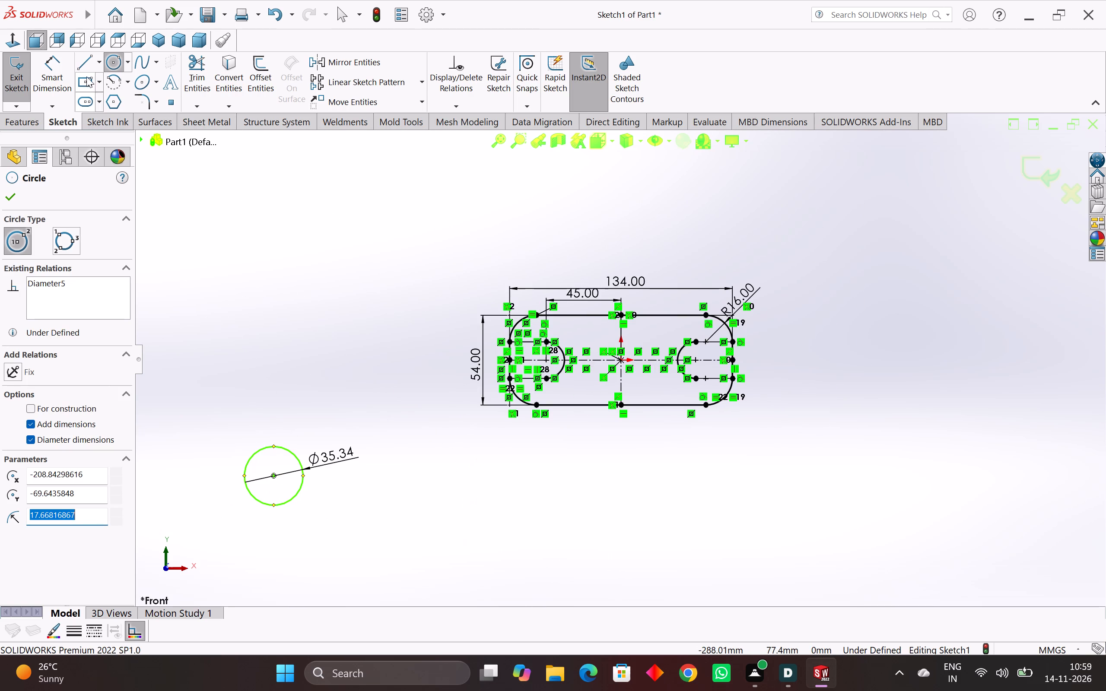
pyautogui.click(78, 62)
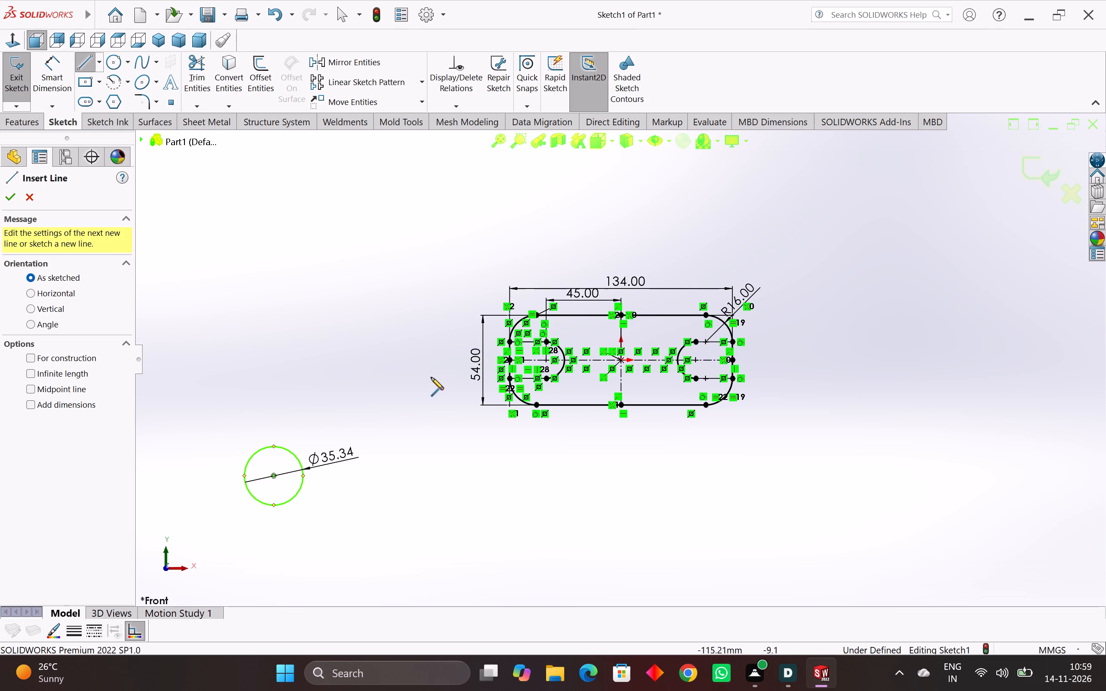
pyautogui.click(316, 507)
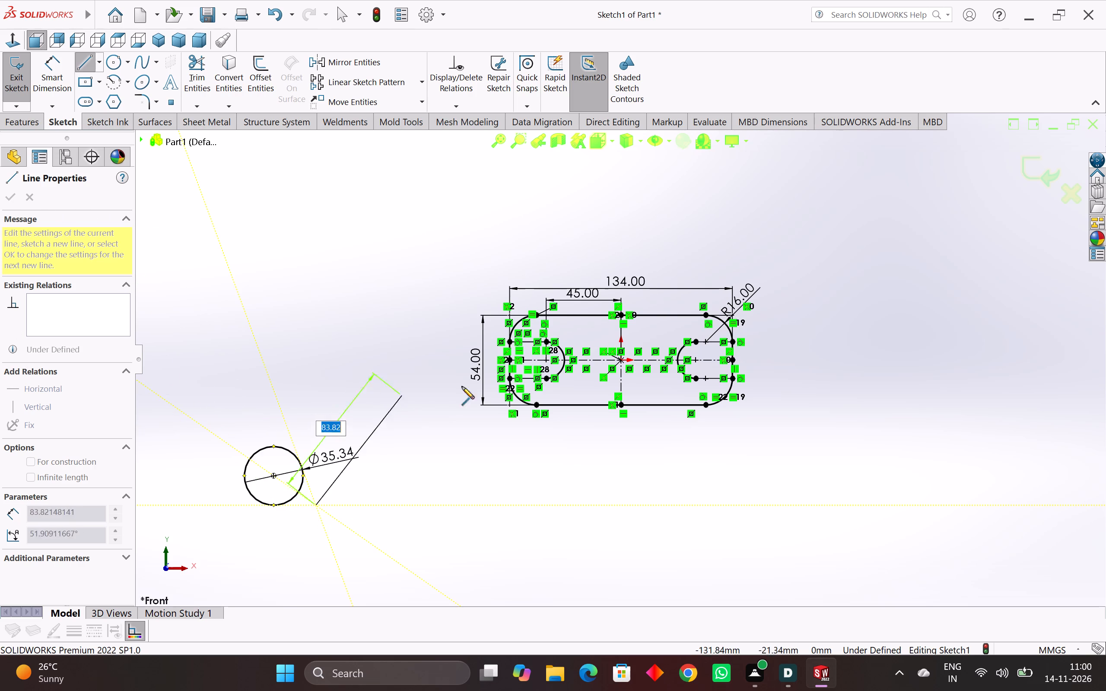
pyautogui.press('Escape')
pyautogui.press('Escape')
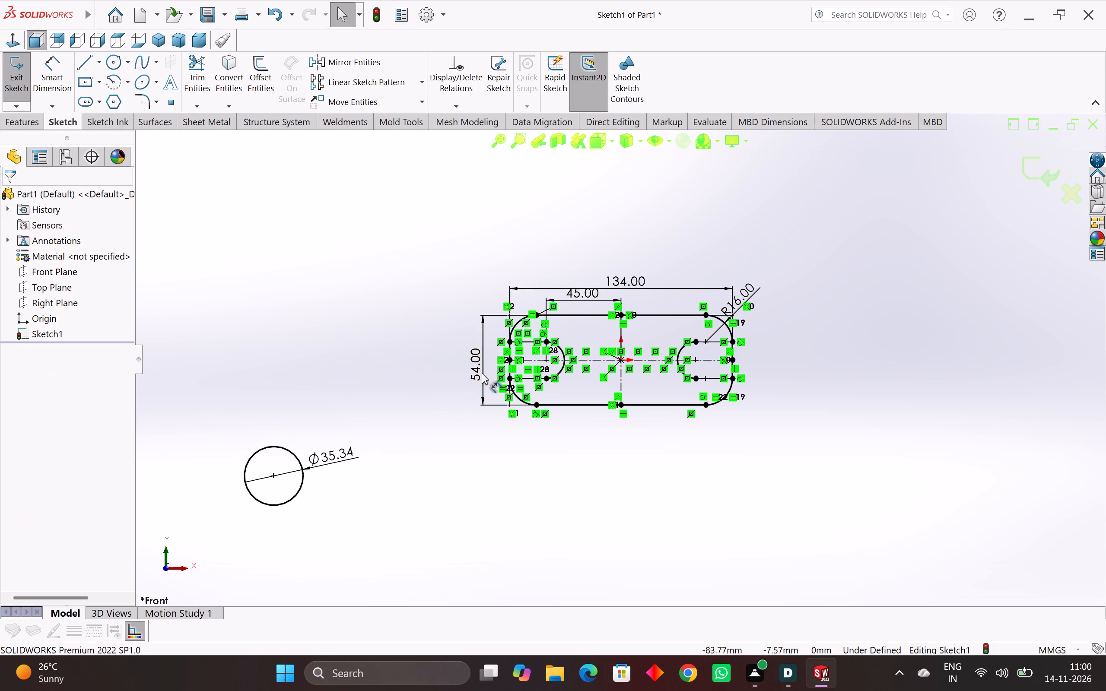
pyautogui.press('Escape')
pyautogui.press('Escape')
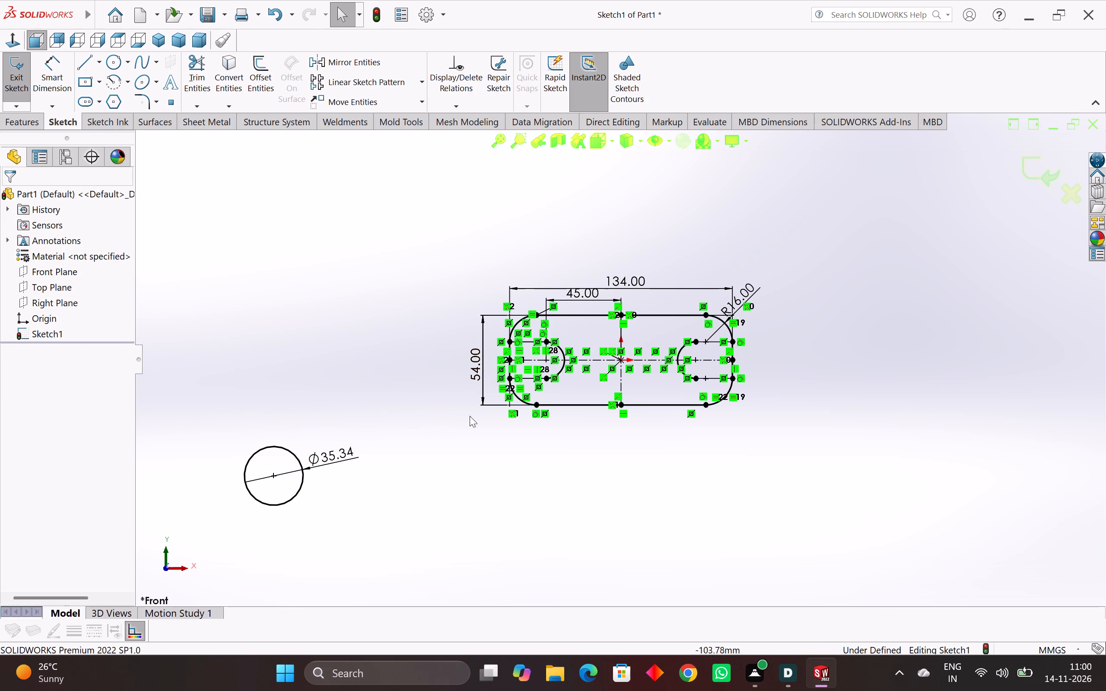
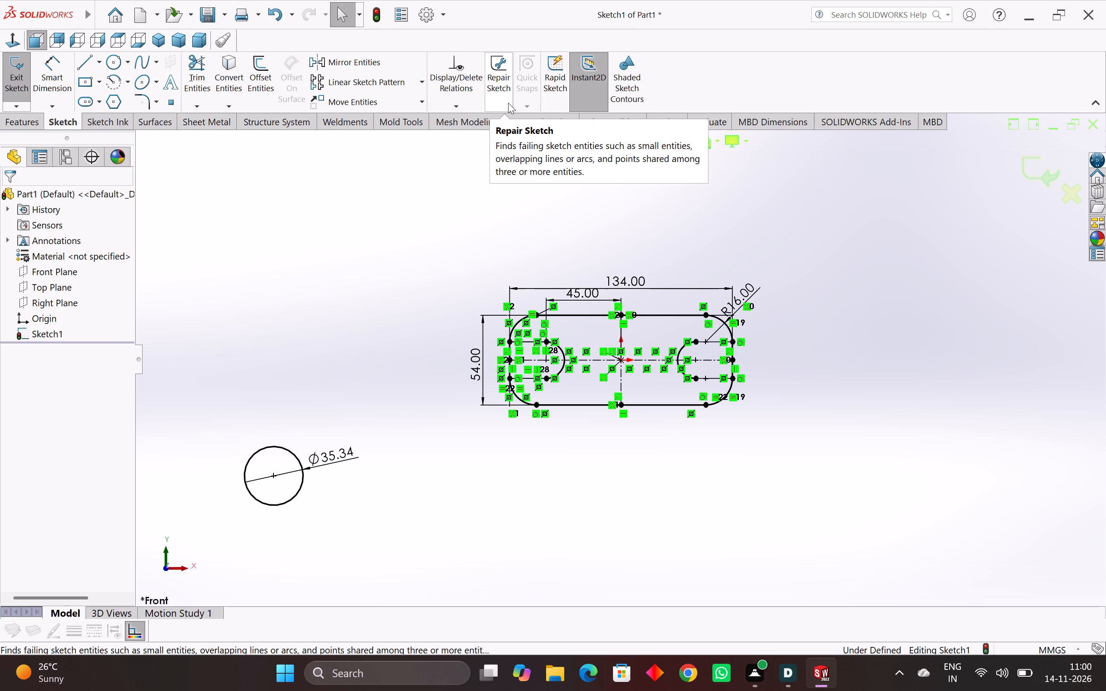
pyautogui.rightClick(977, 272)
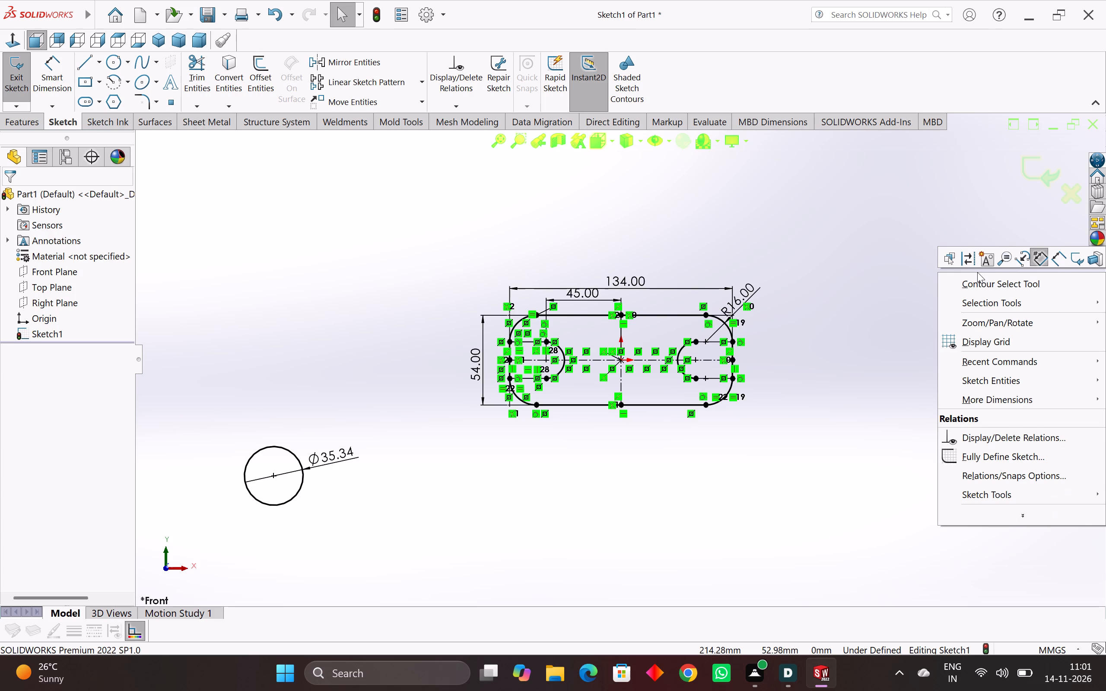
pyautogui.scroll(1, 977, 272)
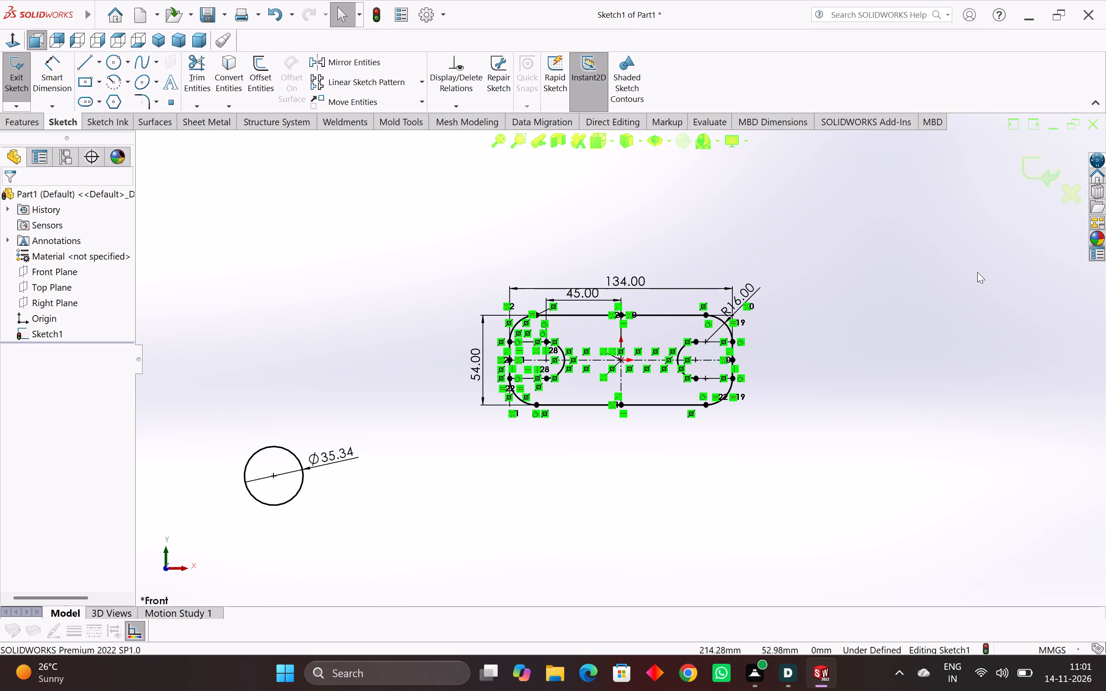
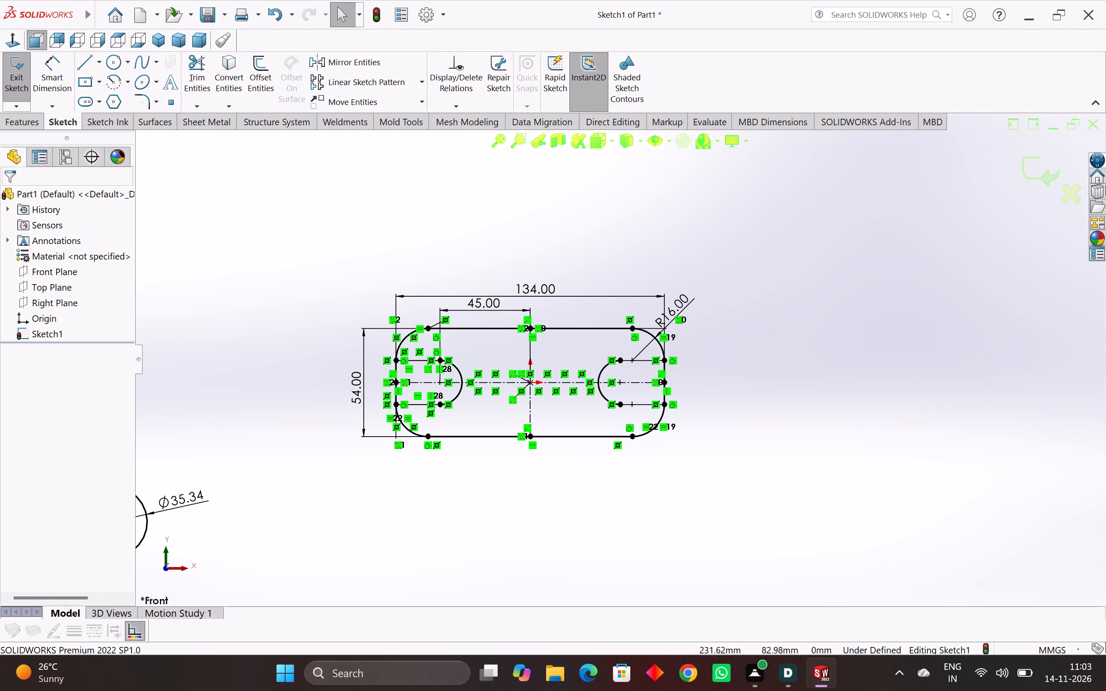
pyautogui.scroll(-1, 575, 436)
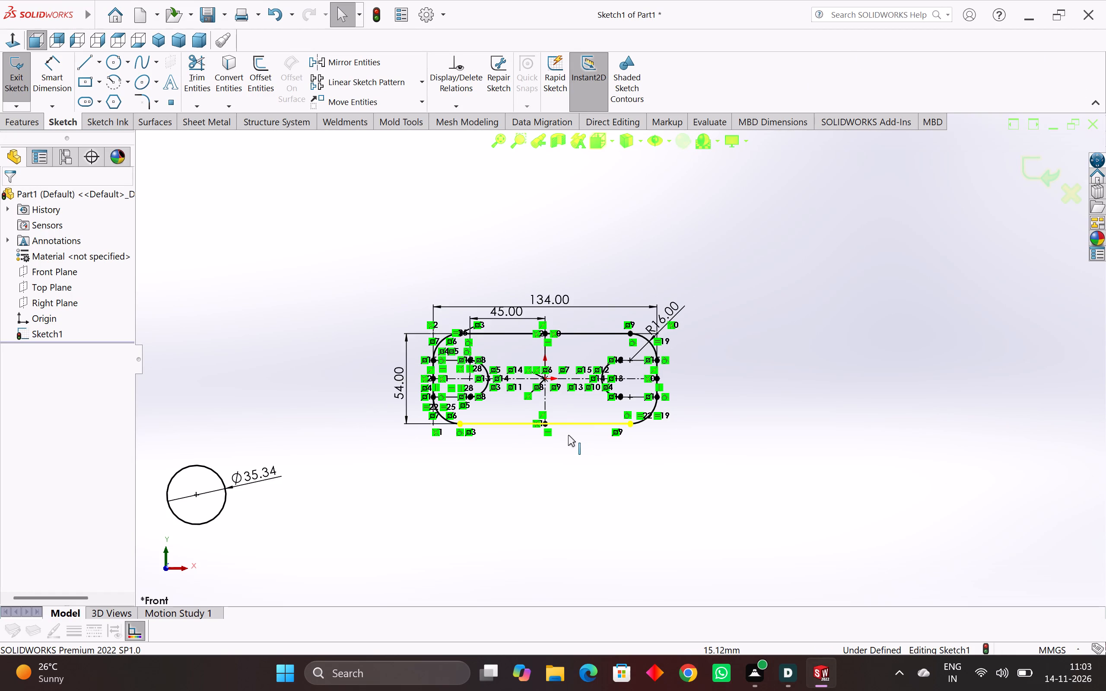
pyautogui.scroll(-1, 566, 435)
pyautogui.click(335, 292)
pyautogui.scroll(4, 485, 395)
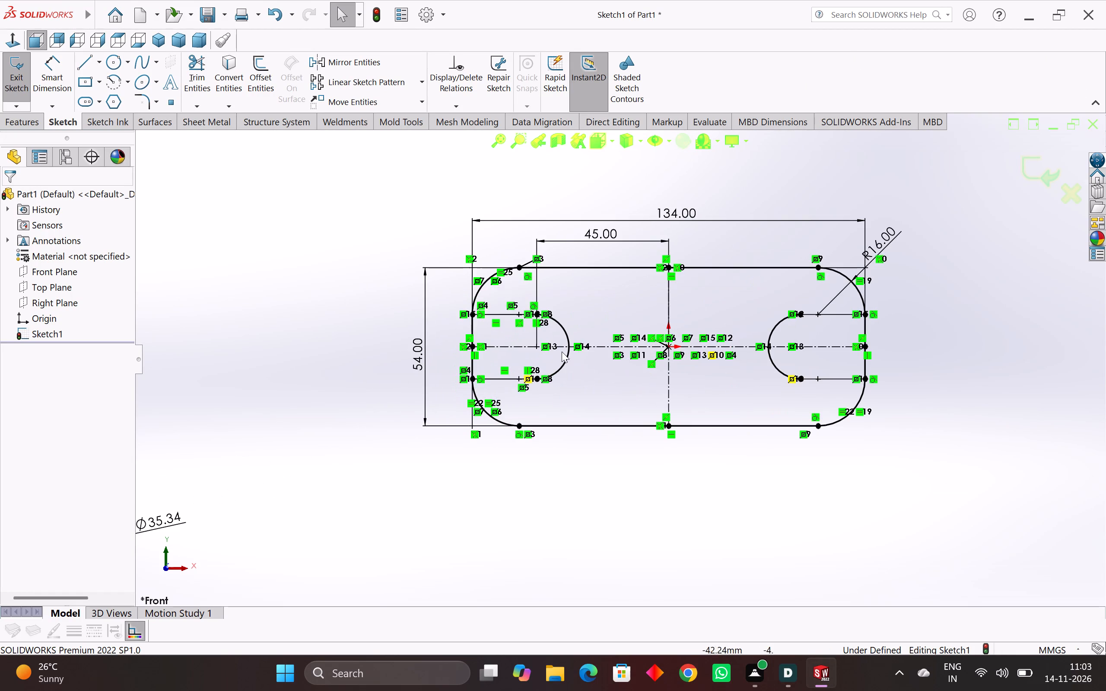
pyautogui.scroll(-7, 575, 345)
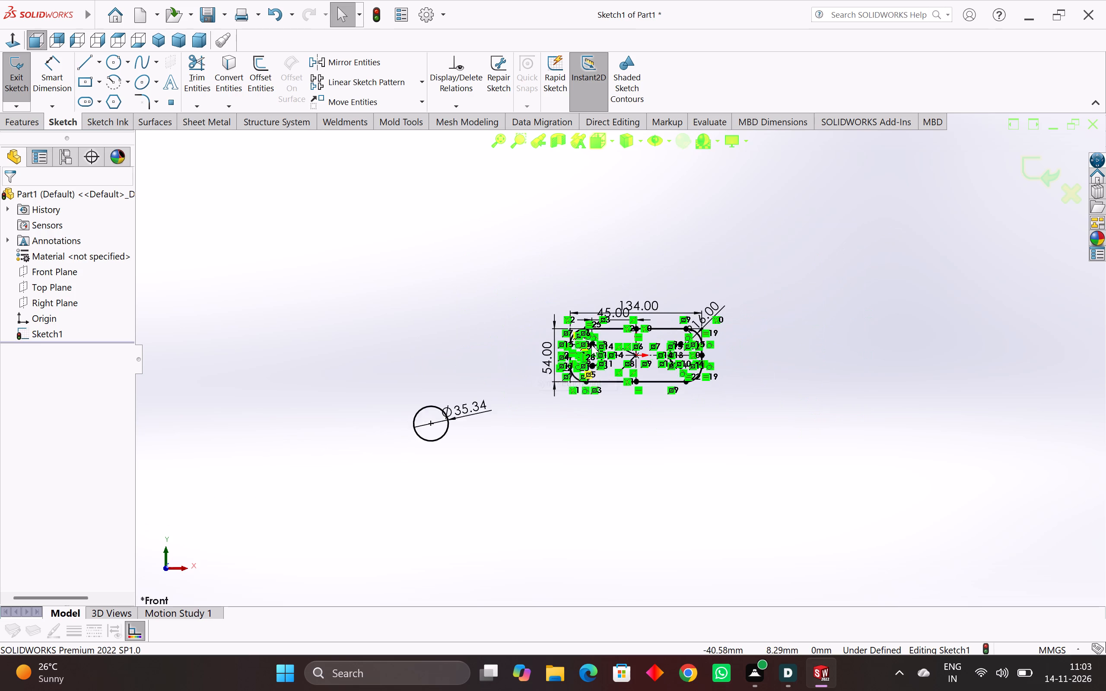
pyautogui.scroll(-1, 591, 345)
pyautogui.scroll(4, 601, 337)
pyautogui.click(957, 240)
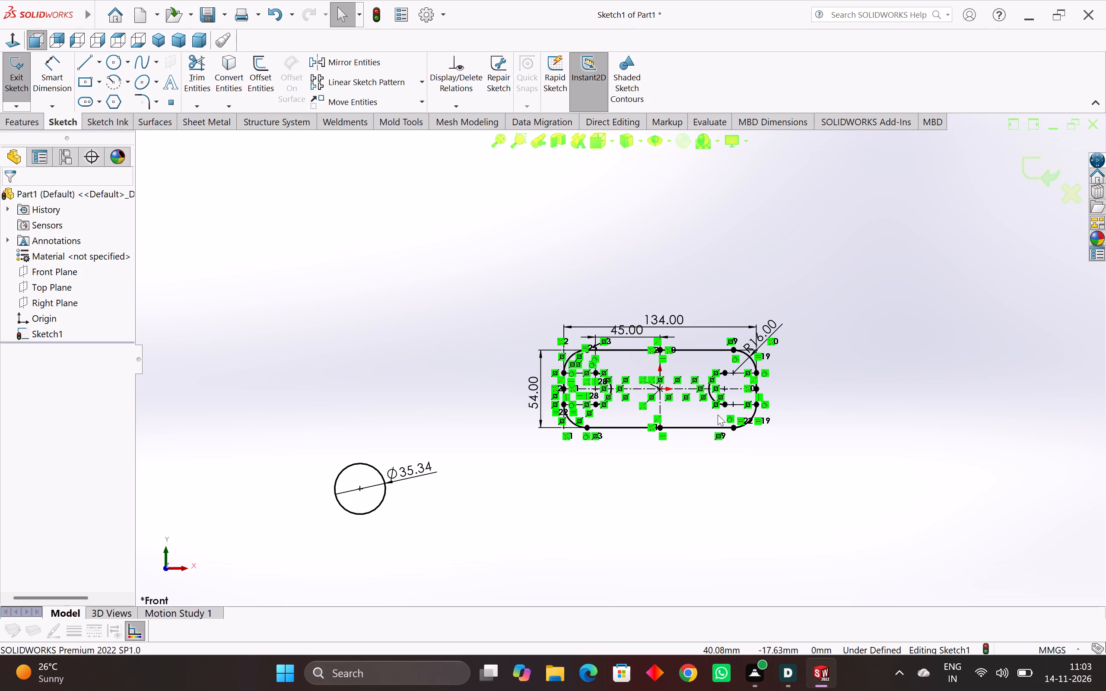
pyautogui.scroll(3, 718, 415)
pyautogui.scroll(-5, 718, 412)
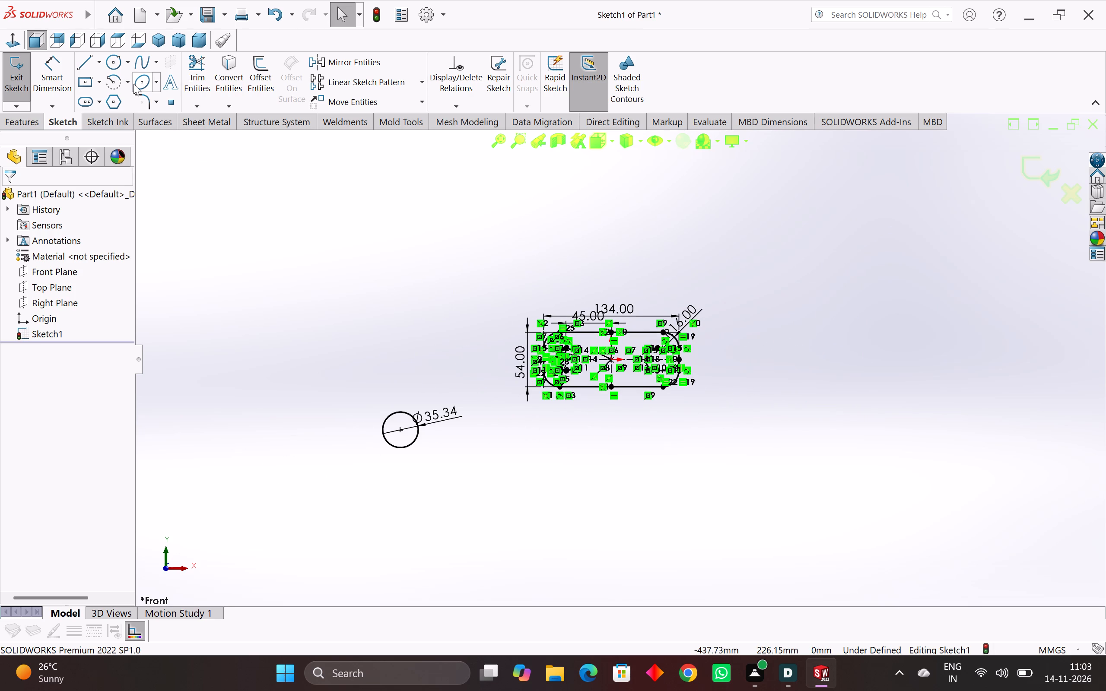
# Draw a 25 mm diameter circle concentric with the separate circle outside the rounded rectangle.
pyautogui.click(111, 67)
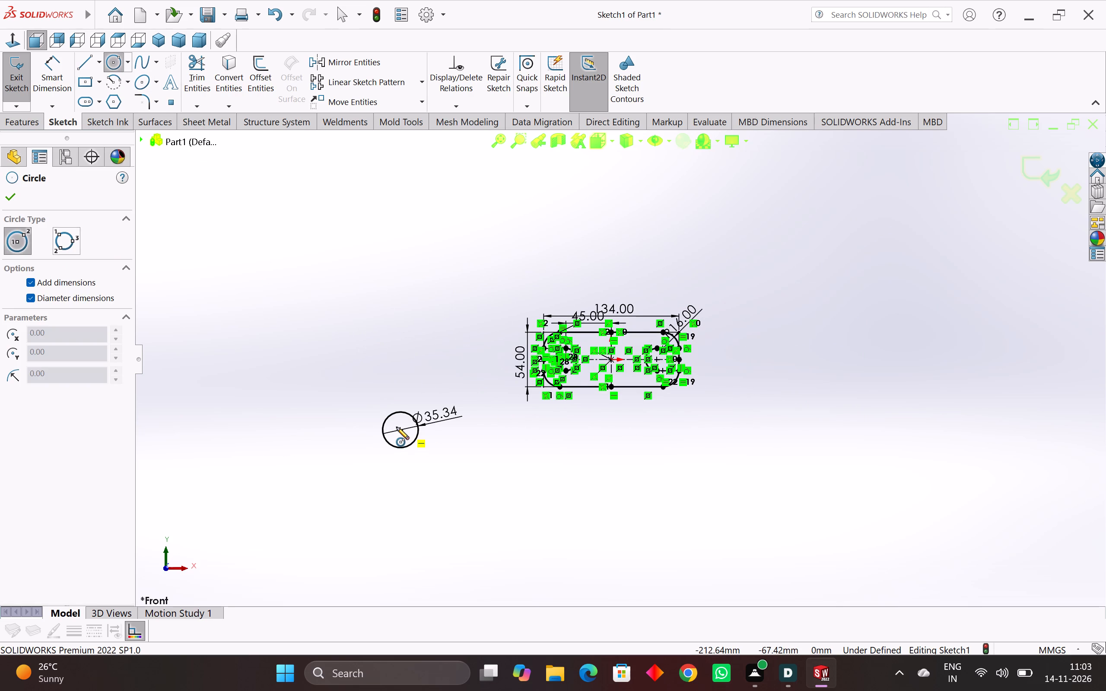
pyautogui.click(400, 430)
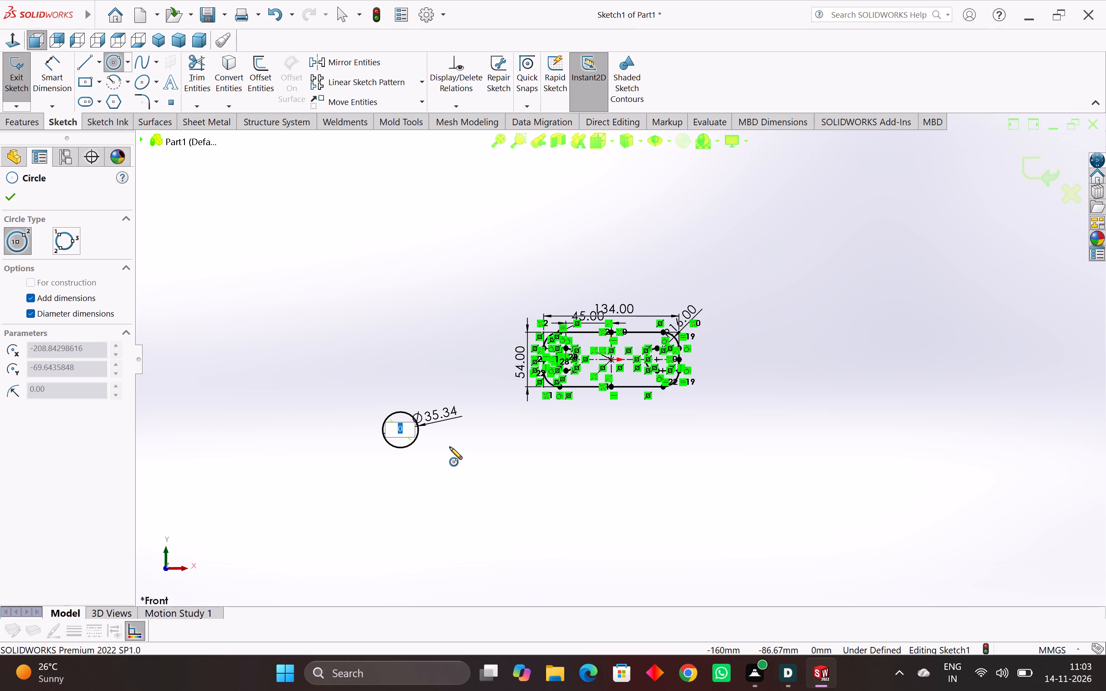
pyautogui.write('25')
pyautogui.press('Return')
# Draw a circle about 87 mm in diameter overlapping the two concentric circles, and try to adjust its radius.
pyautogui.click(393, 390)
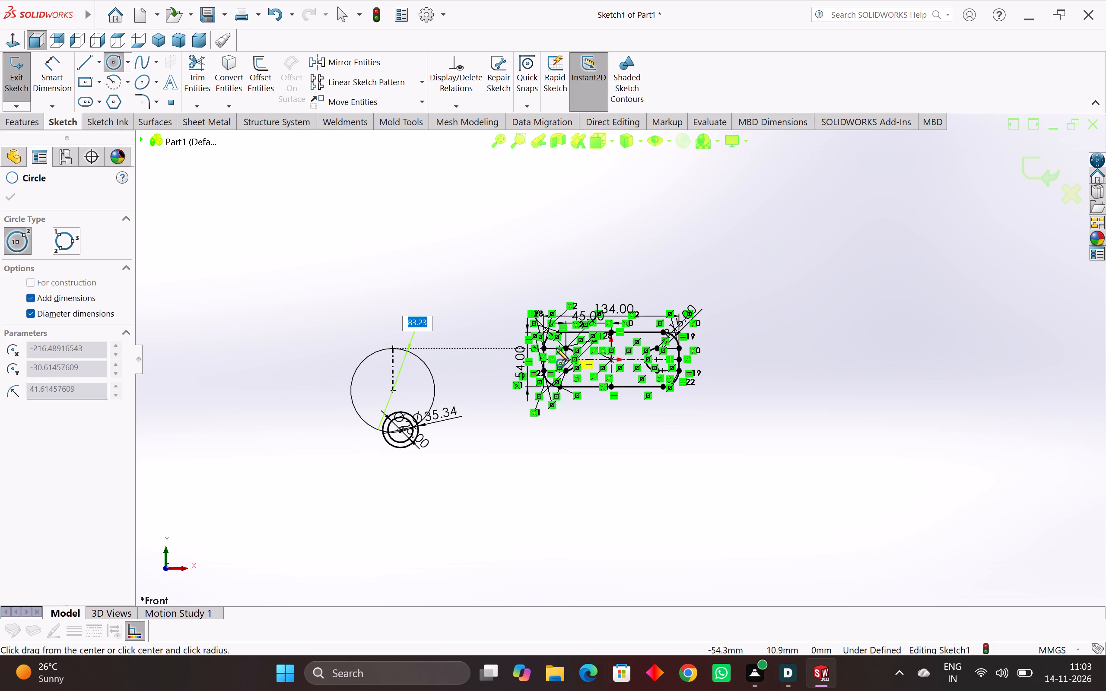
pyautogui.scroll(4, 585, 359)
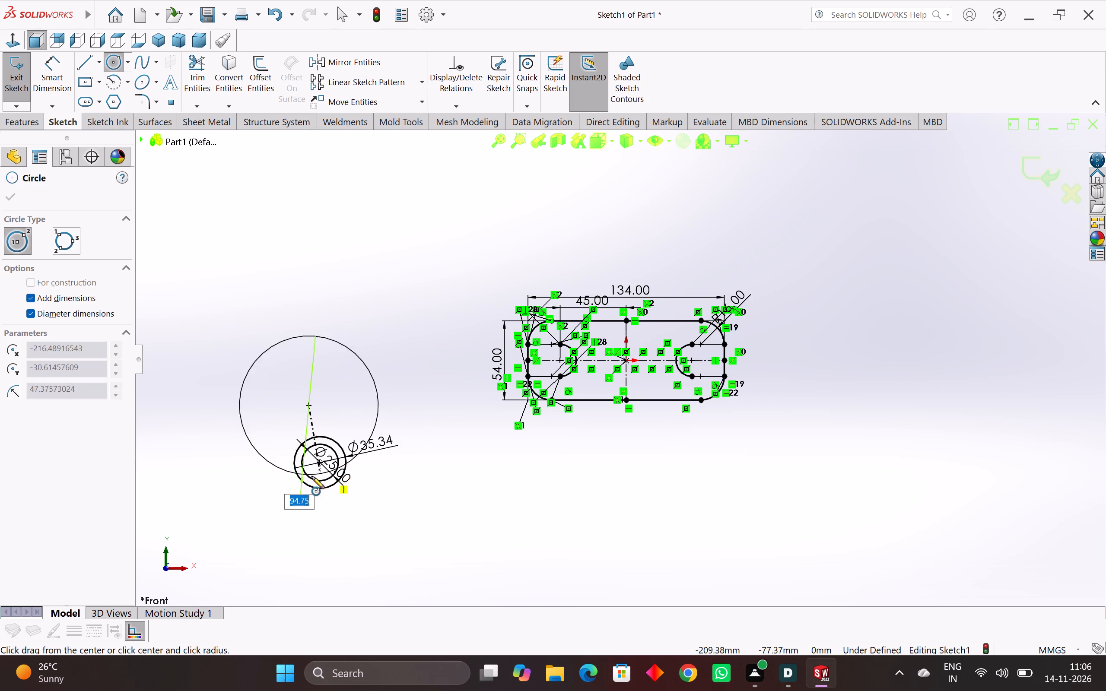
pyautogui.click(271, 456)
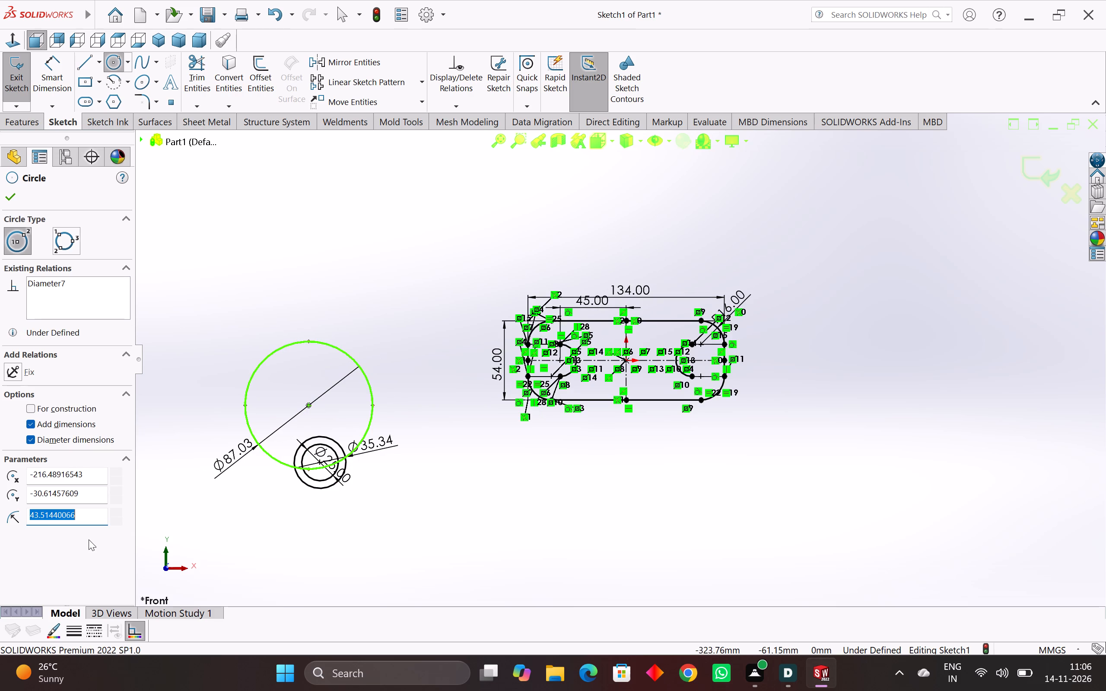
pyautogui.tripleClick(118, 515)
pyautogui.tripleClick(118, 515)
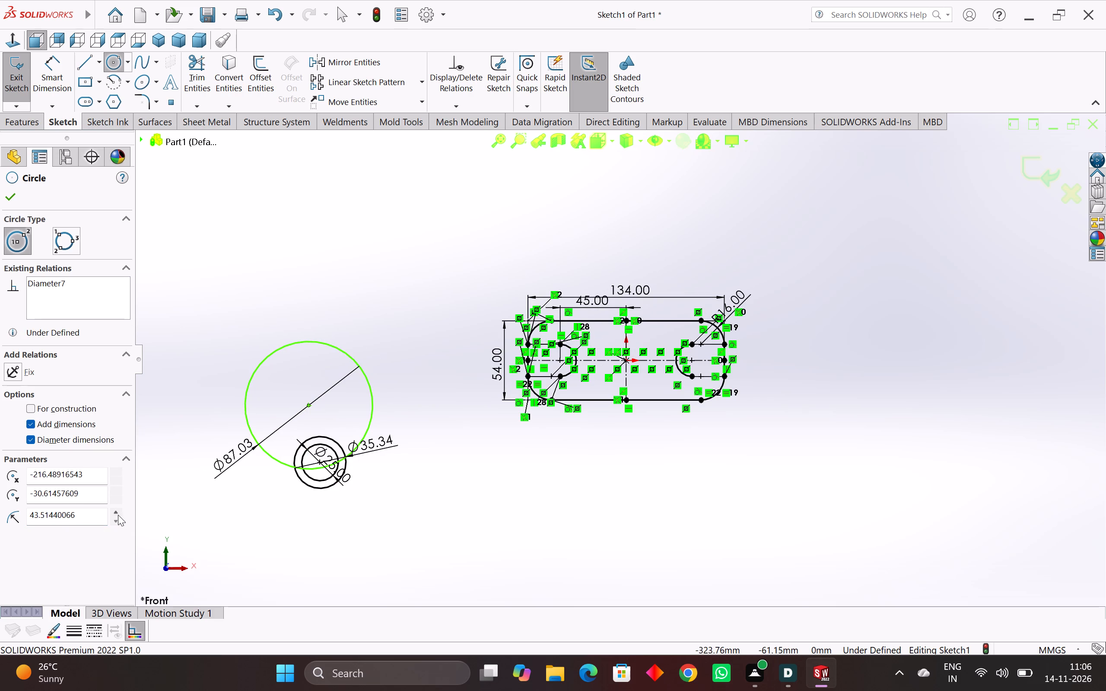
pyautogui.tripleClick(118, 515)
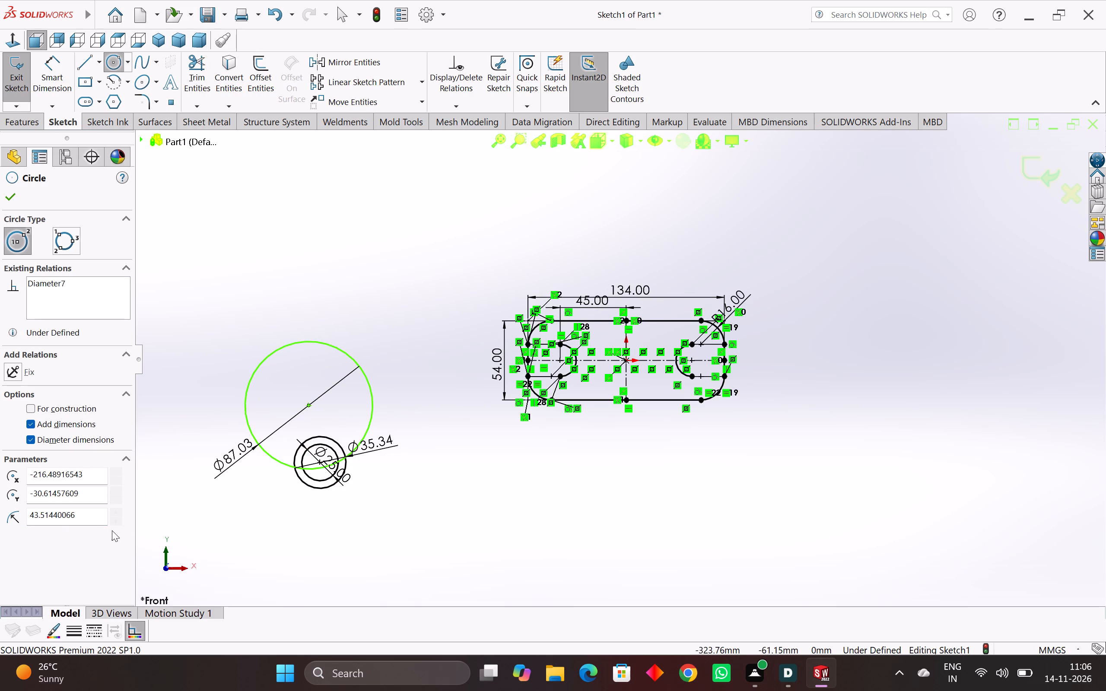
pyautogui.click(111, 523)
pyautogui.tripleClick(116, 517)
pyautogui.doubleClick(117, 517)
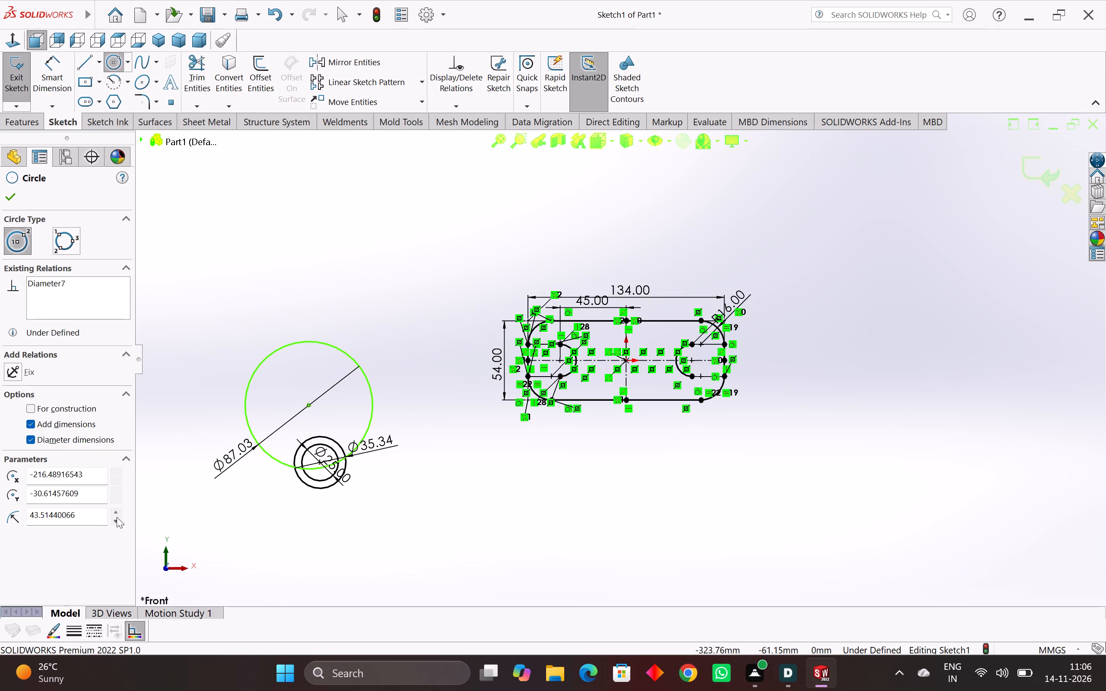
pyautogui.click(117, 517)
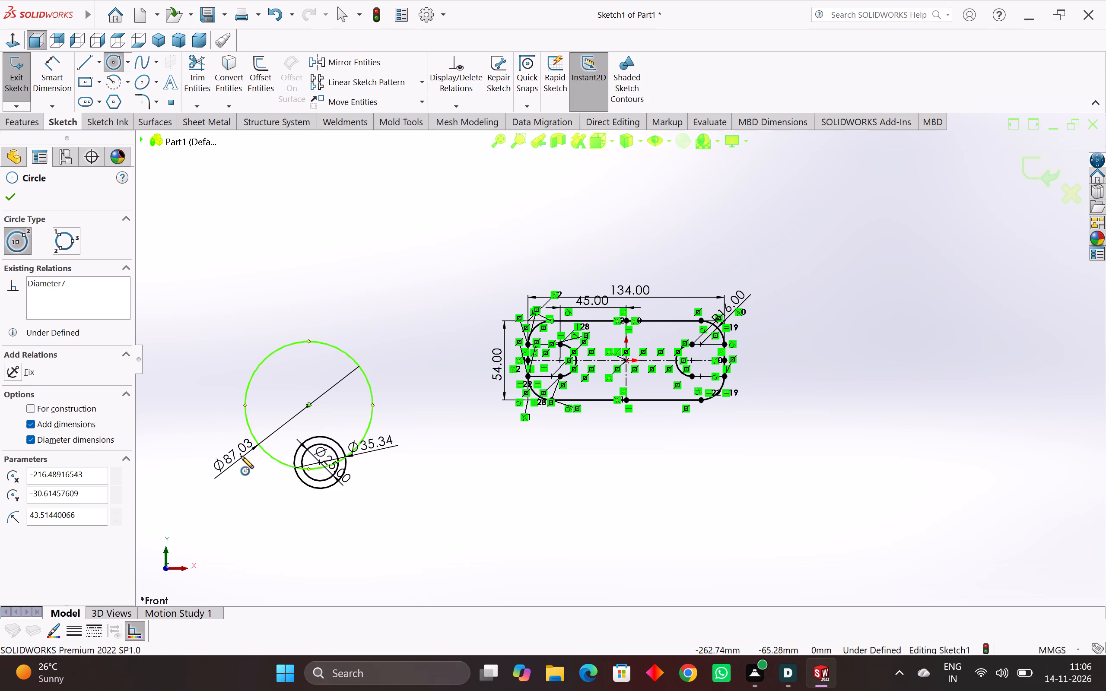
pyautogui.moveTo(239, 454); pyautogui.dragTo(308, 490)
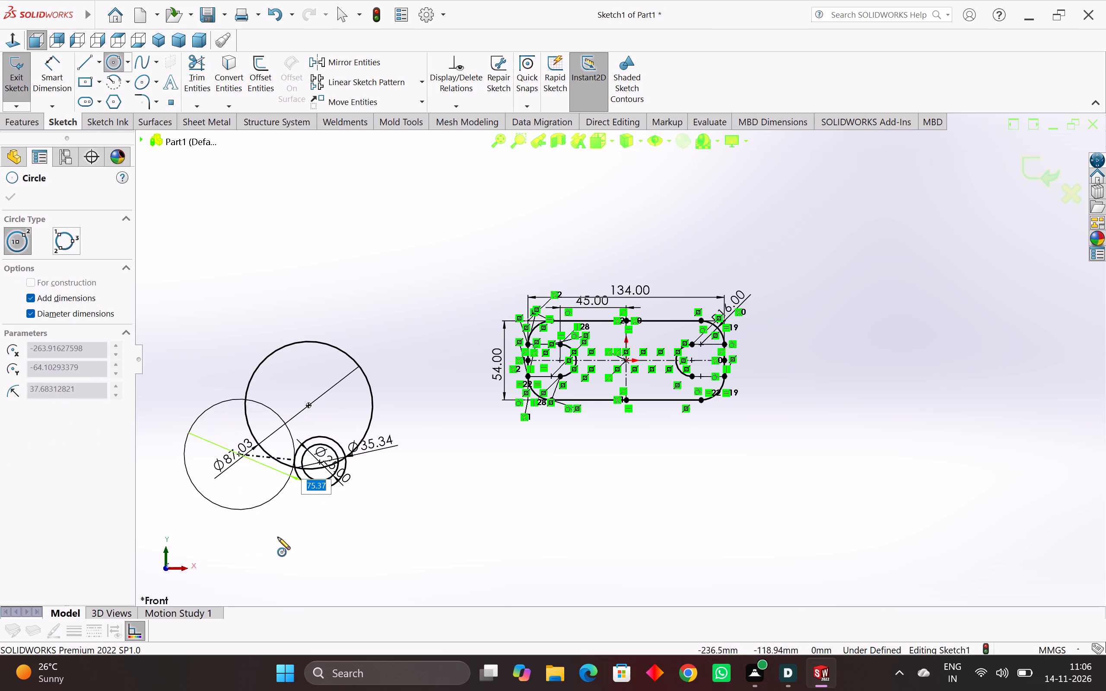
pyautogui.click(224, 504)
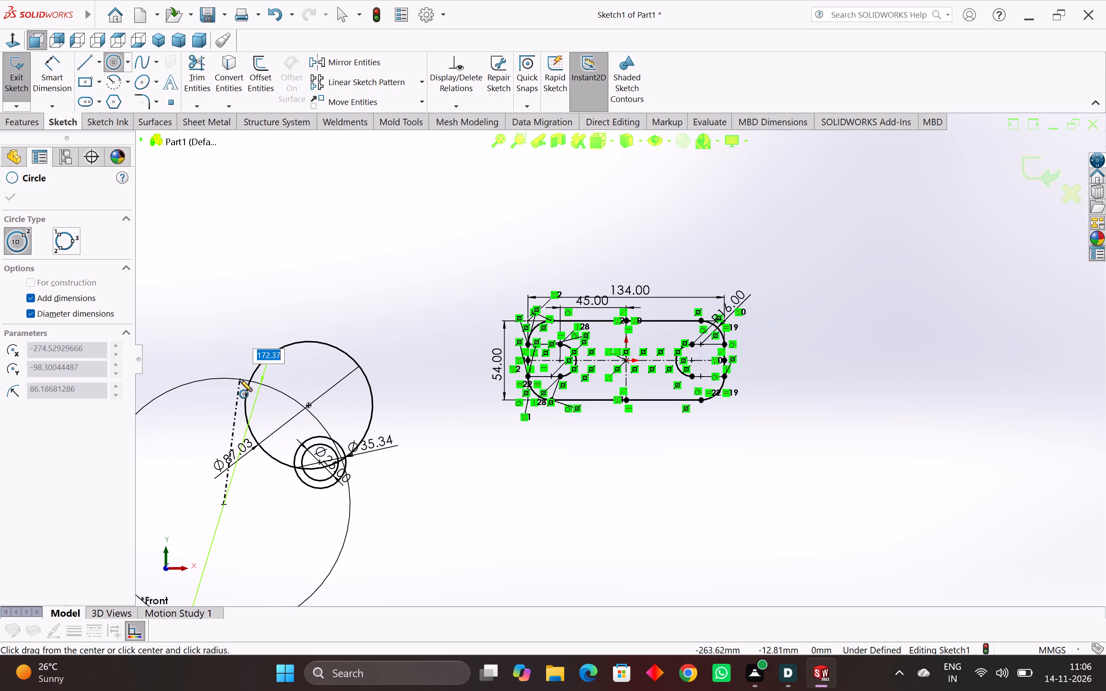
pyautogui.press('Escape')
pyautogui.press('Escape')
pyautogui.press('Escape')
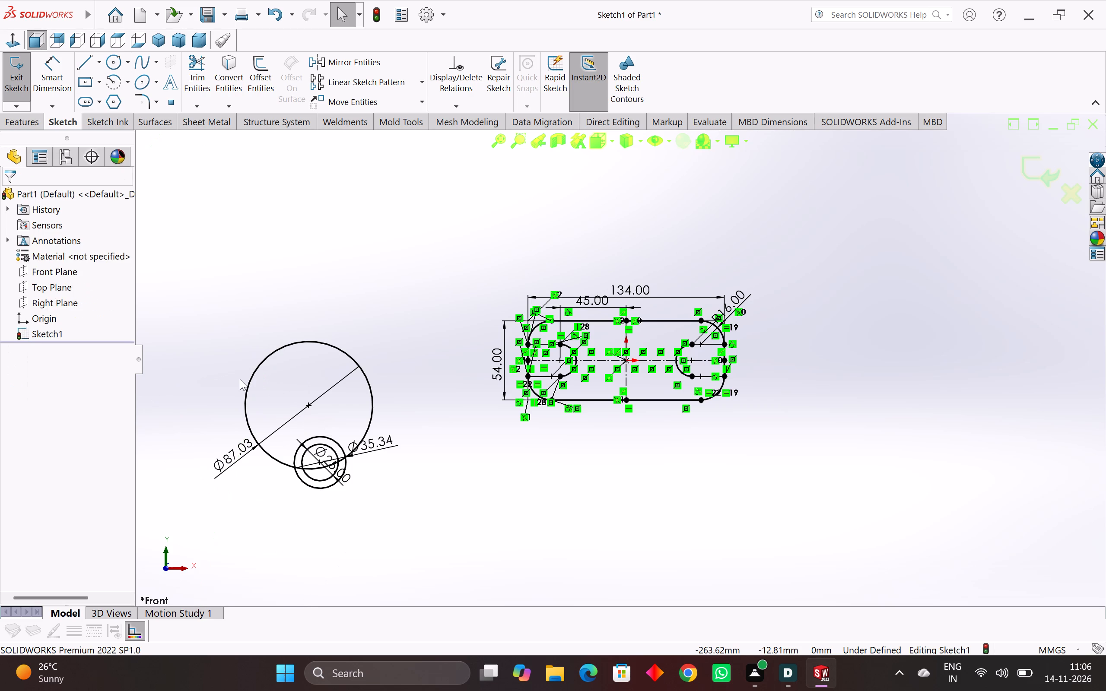
# Delete all three circles outside the rounded rectangle together with their diameter dimensions.
pyautogui.moveTo(363, 294); pyautogui.dragTo(194, 644)
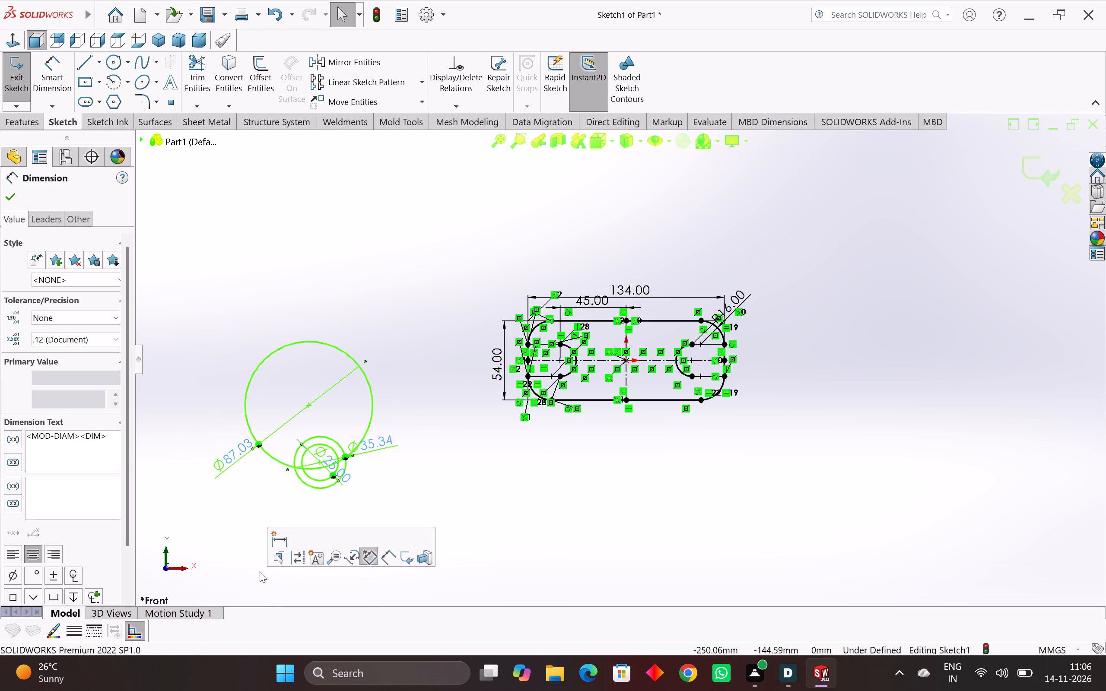
pyautogui.press('Delete')
pyautogui.press('Delete')
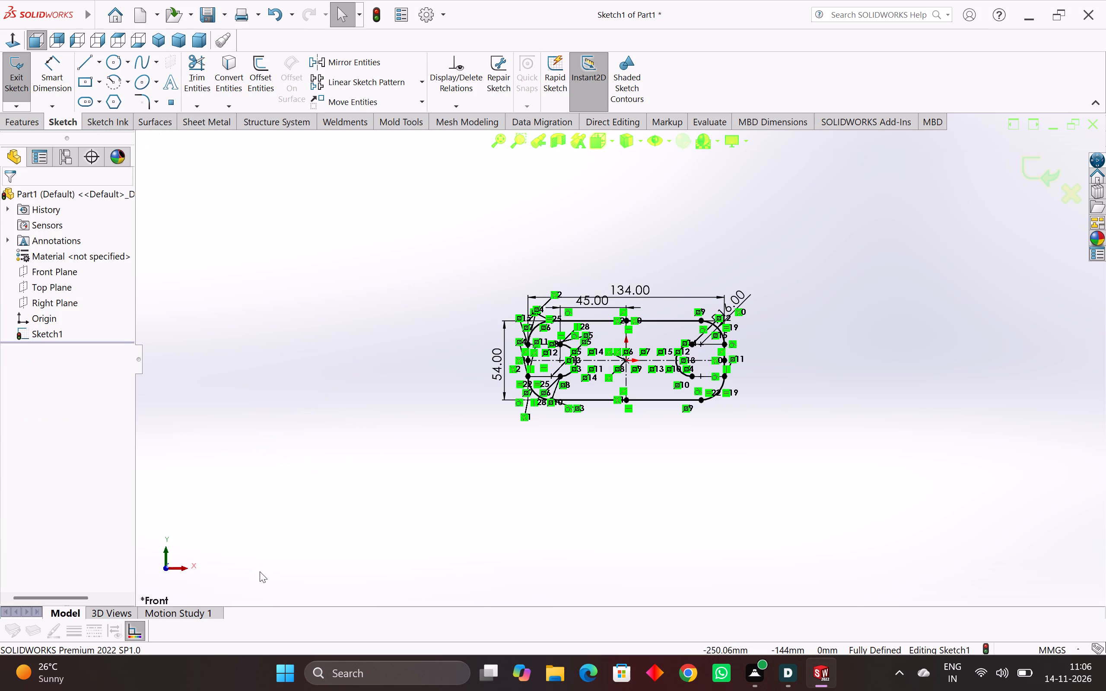
# Examine the rounded rectangle sketch, its two mirrored end slots, dimensions and relations.
pyautogui.scroll(4, 579, 413)
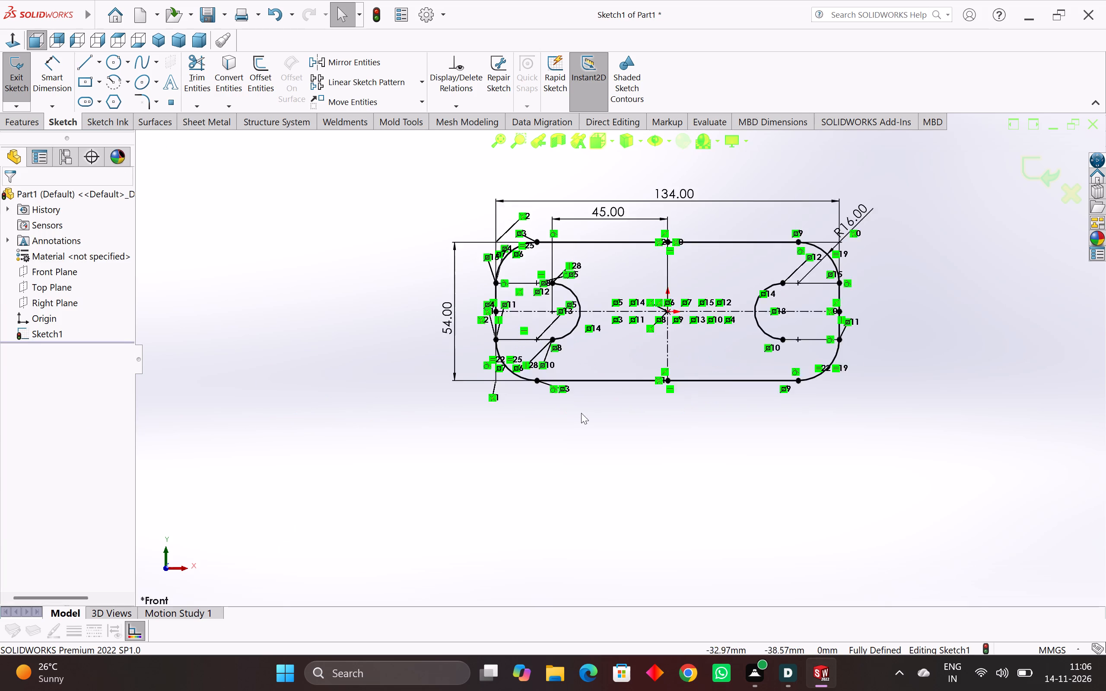
pyautogui.scroll(3, 601, 258)
pyautogui.scroll(-5, 601, 258)
pyautogui.scroll(4, 608, 286)
pyautogui.scroll(3, 549, 336)
pyautogui.scroll(-3, 529, 364)
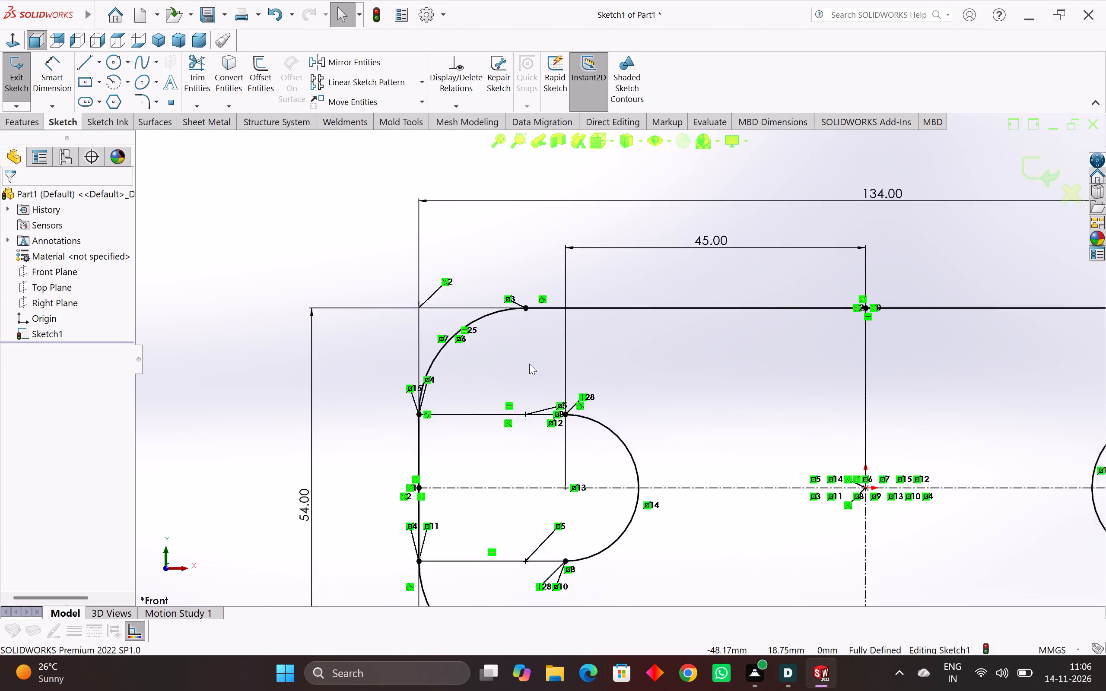
pyautogui.scroll(-1, 529, 364)
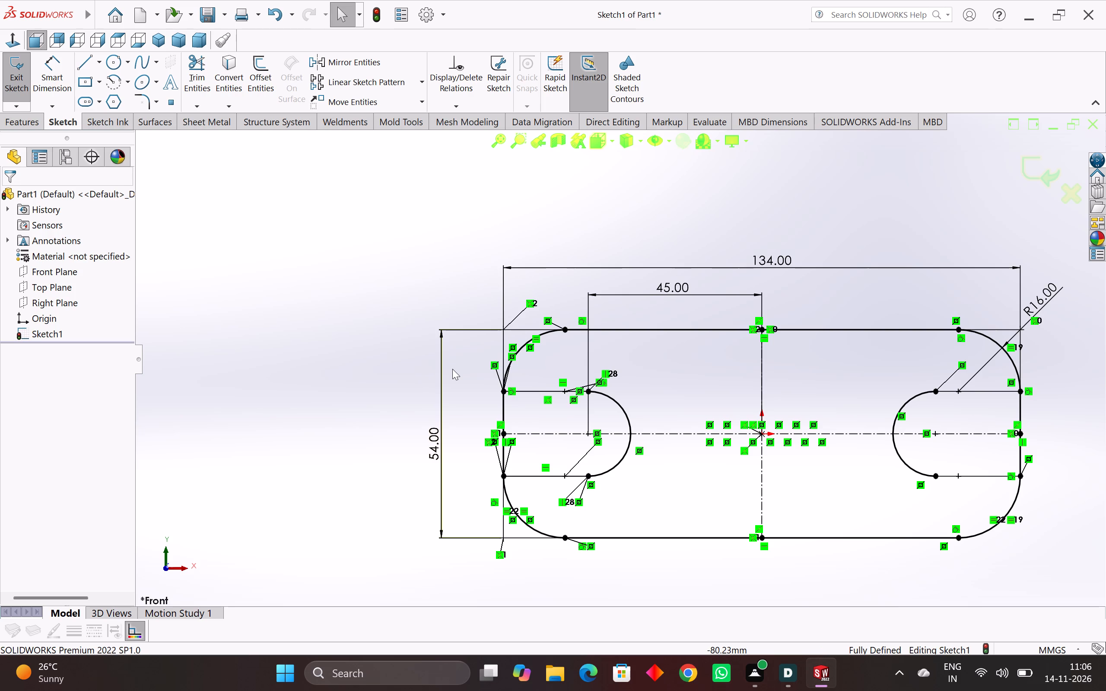
pyautogui.scroll(-2, 452, 369)
pyautogui.scroll(1, 692, 432)
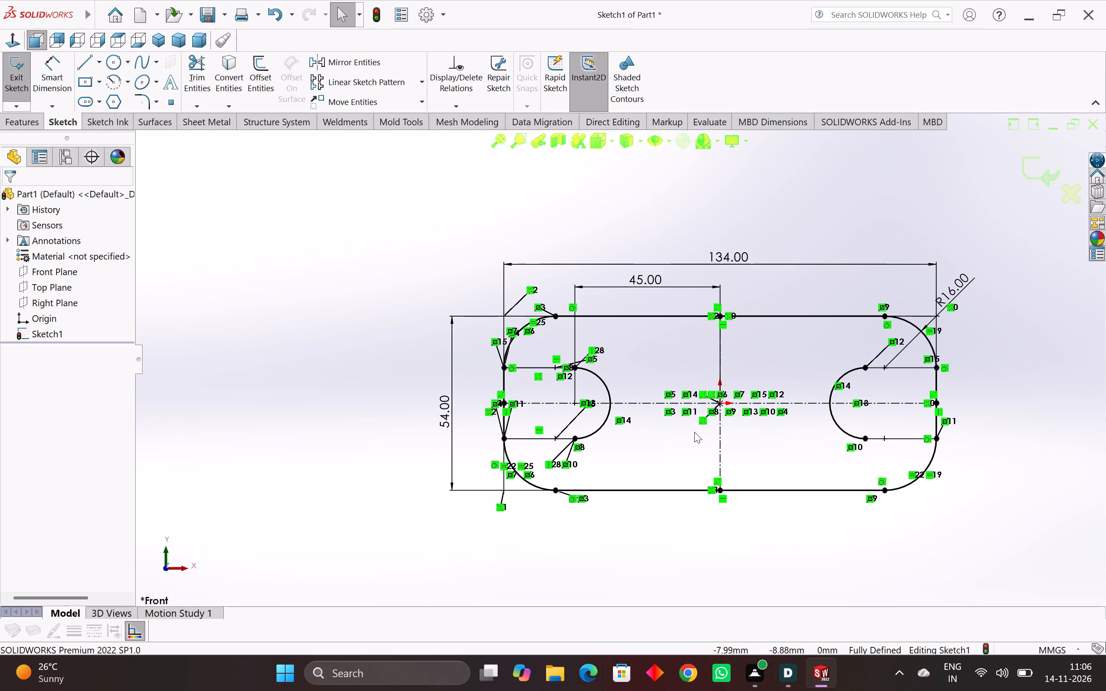
pyautogui.scroll(-3, 694, 432)
pyautogui.scroll(4, 706, 425)
pyautogui.scroll(-4, 706, 425)
pyautogui.scroll(4, 671, 377)
pyautogui.scroll(-4, 677, 315)
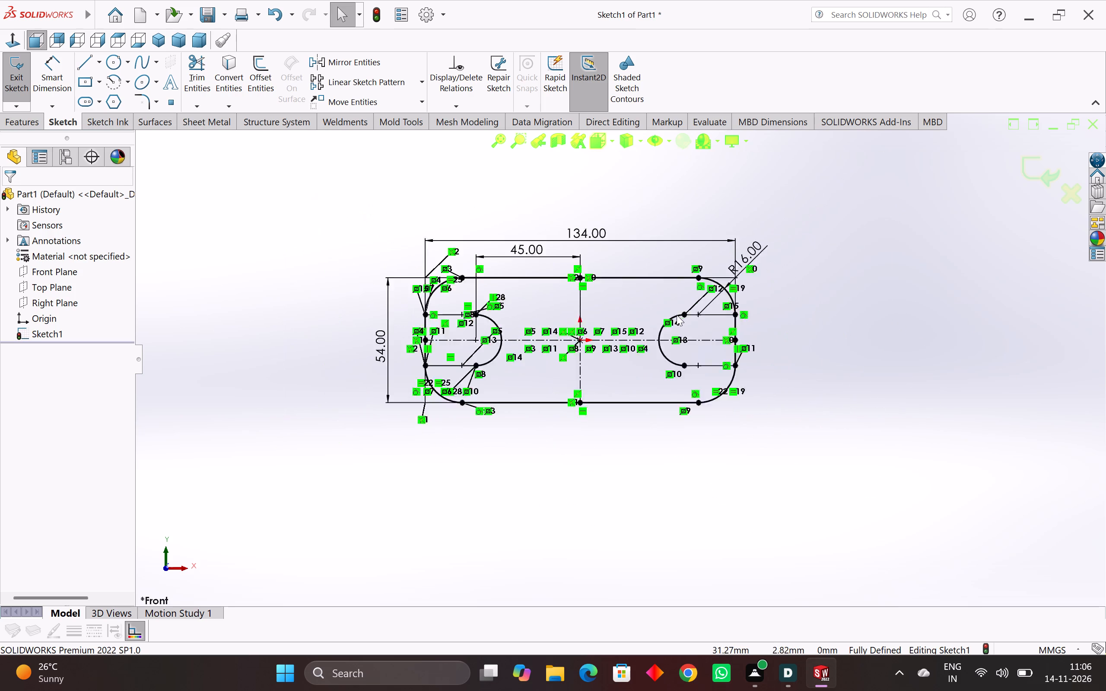
pyautogui.scroll(-1, 677, 315)
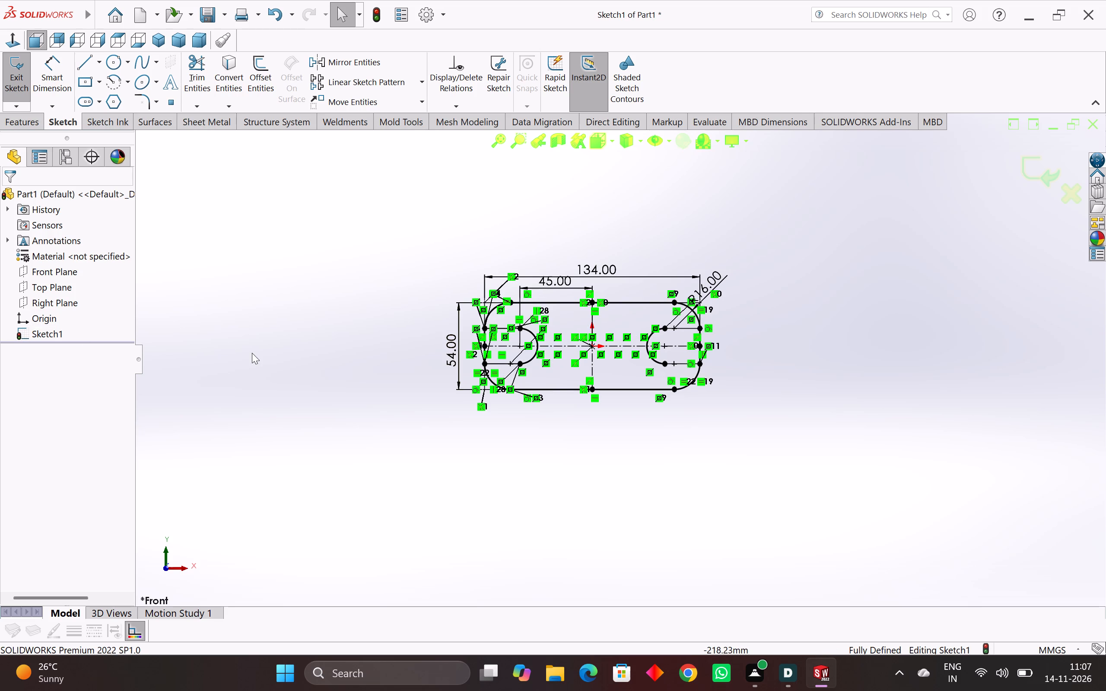
pyautogui.scroll(2, 601, 349)
pyautogui.scroll(3, 549, 283)
pyautogui.scroll(-2, 533, 308)
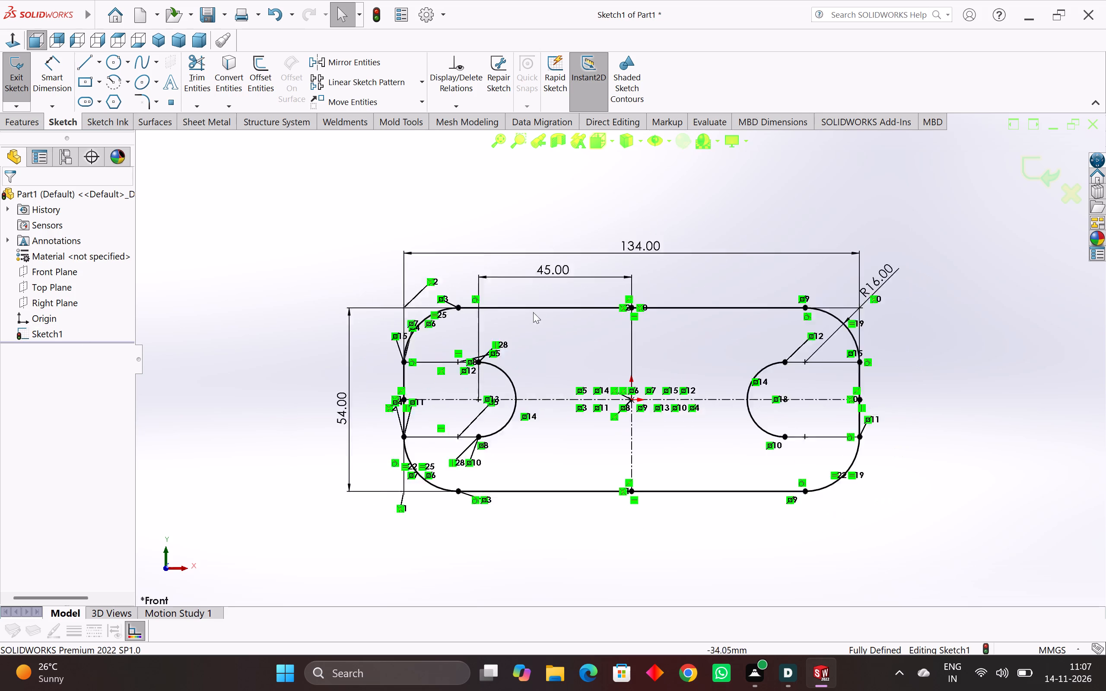
pyautogui.scroll(-1, 533, 312)
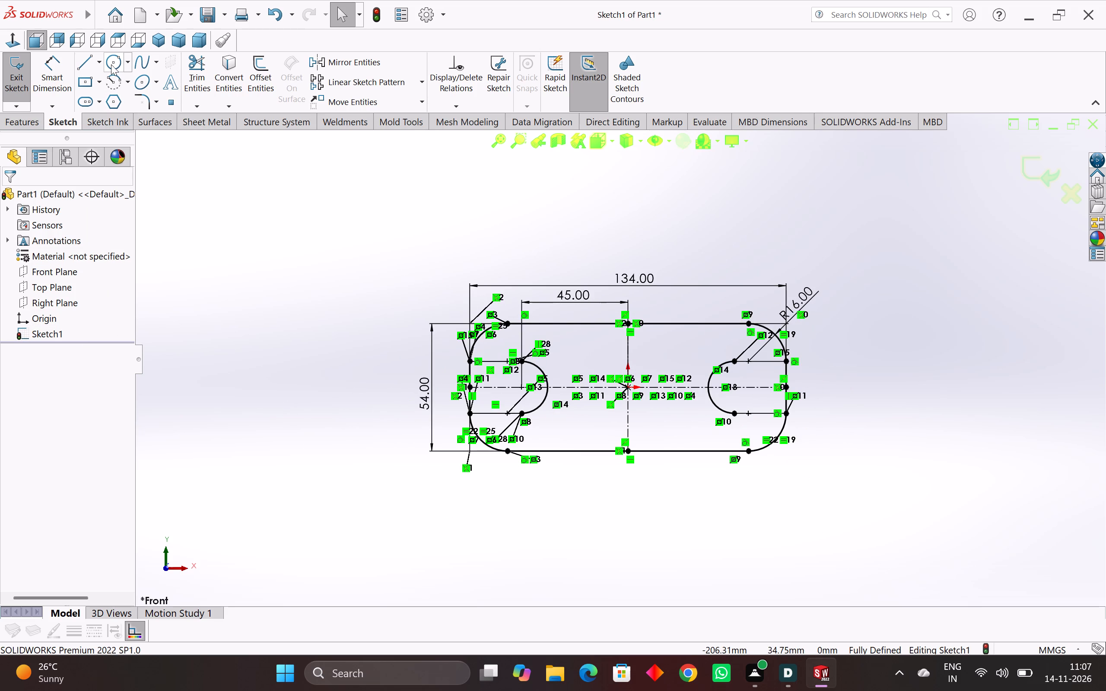
# Draw a circle centred on the origin in the middle of the rounded rectangle.
pyautogui.click(111, 64)
pyautogui.scroll(1, 619, 390)
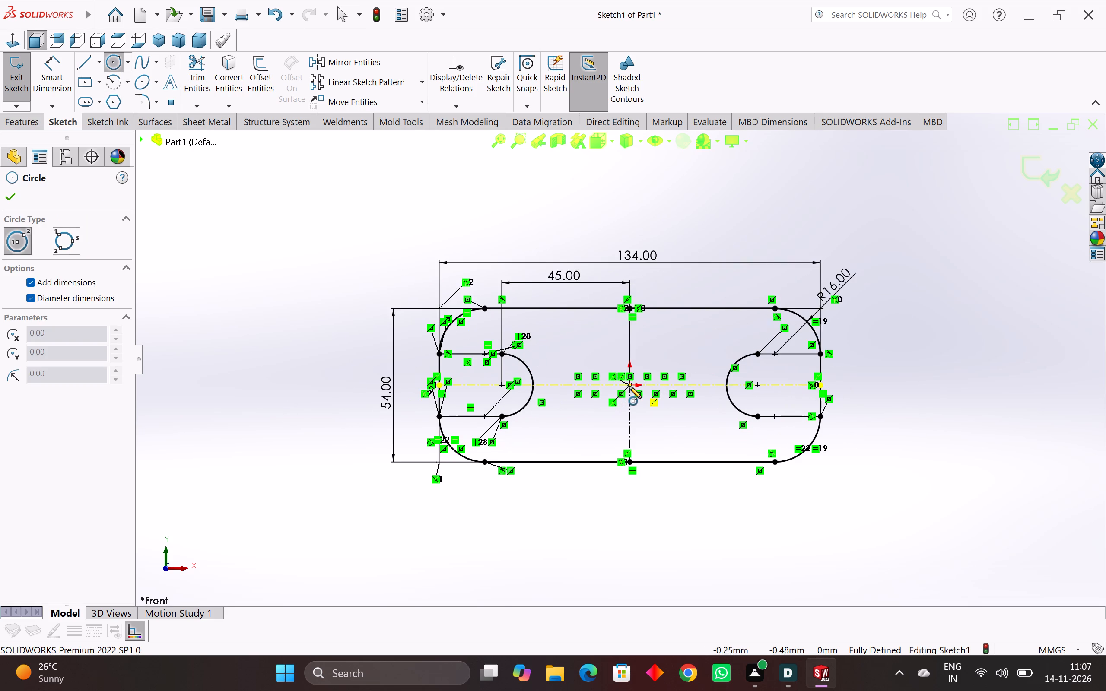
pyautogui.click(629, 386)
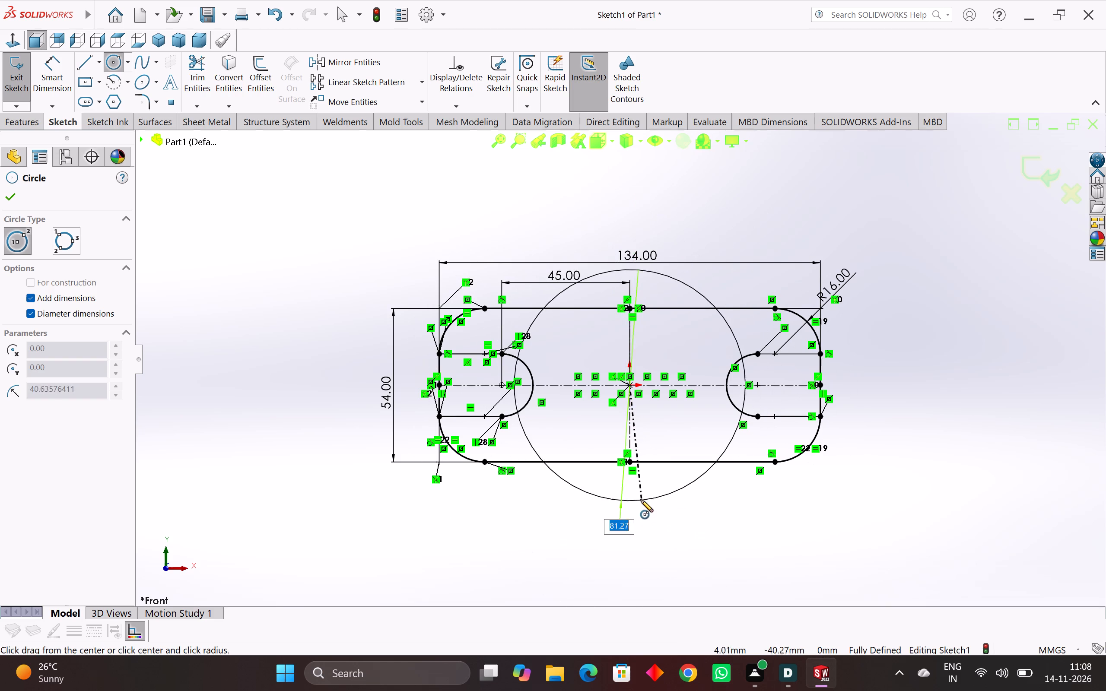
pyautogui.scroll(6, 628, 449)
pyautogui.scroll(-4, 633, 453)
pyautogui.scroll(2, 633, 453)
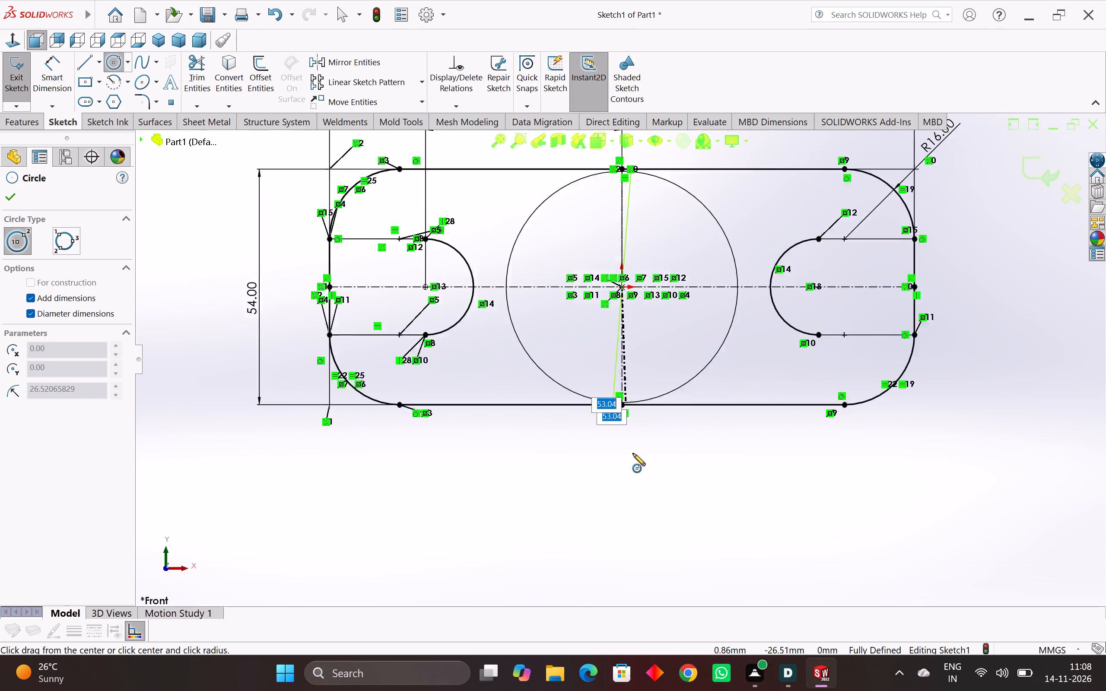
pyautogui.scroll(2, 633, 453)
pyautogui.scroll(-4, 636, 341)
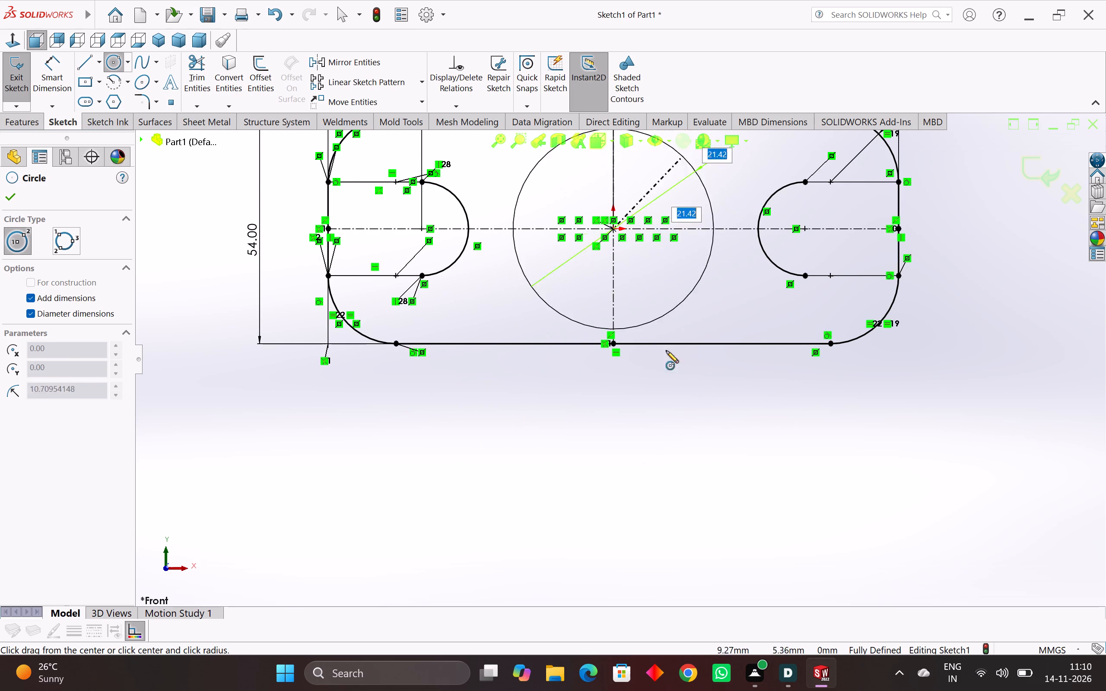
pyautogui.click(758, 680)
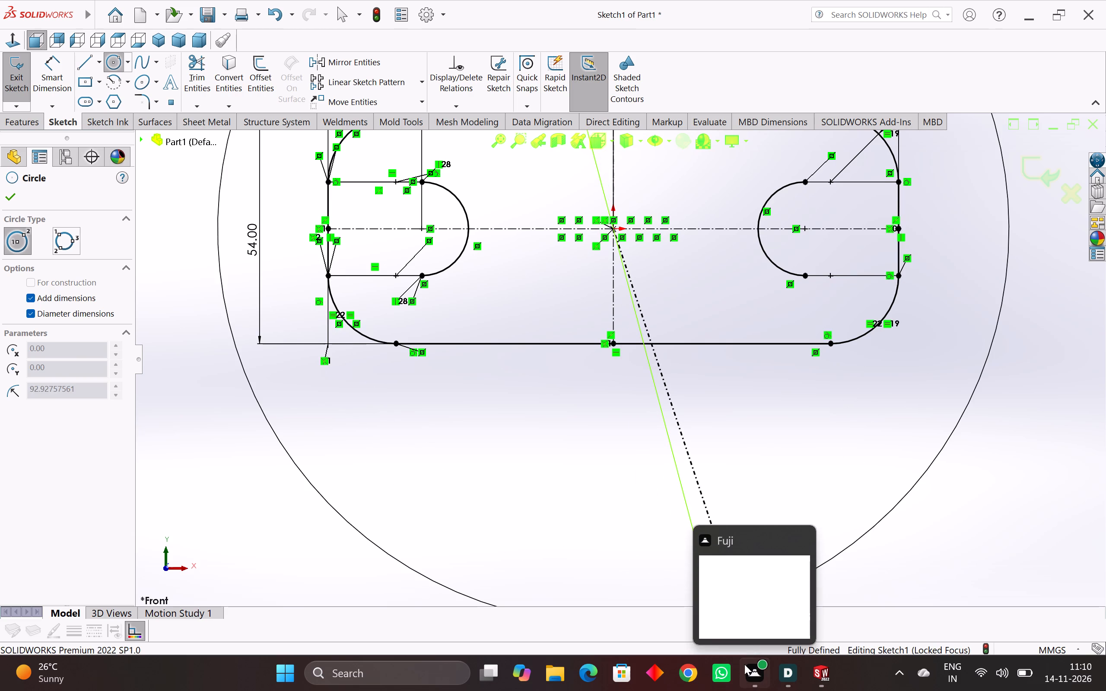
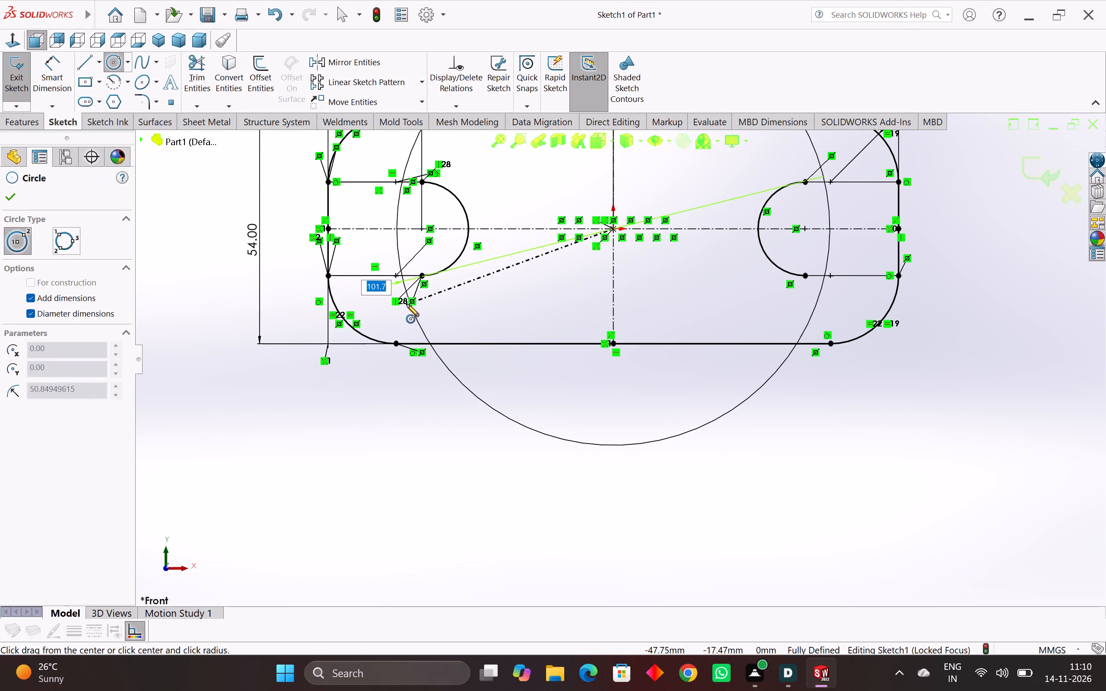
# Start a Boss-Extrude of the rounded rectangle sketch, selecting its main region and both end-slot regions as contours.
pyautogui.press('Escape')
pyautogui.press('Escape')
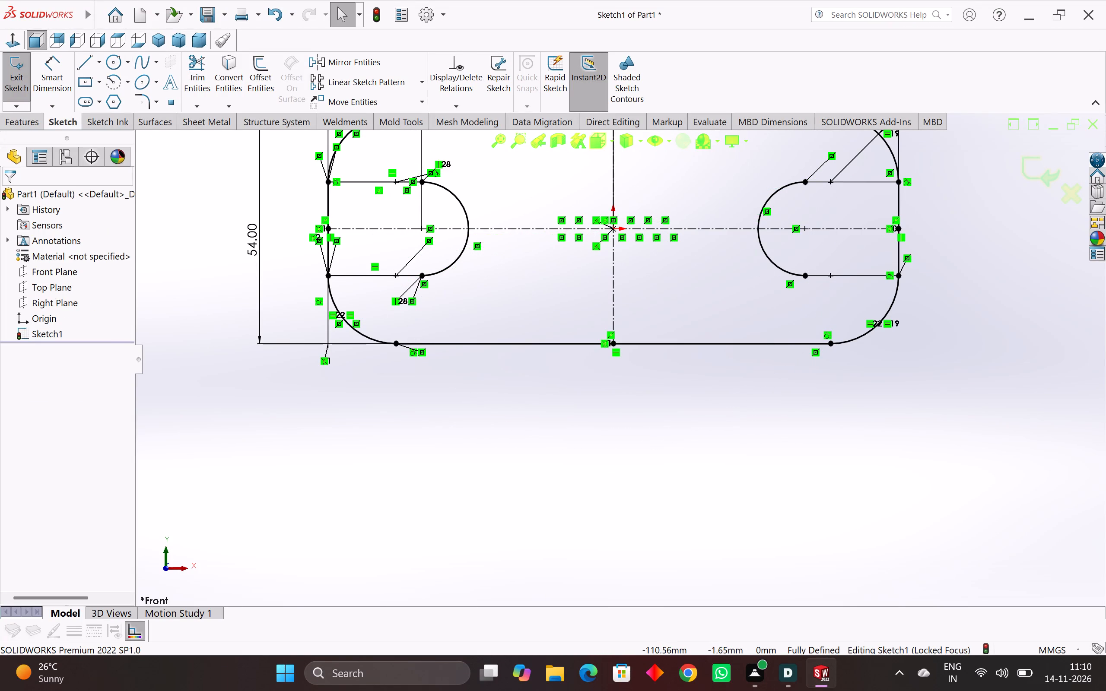
pyautogui.click(33, 123)
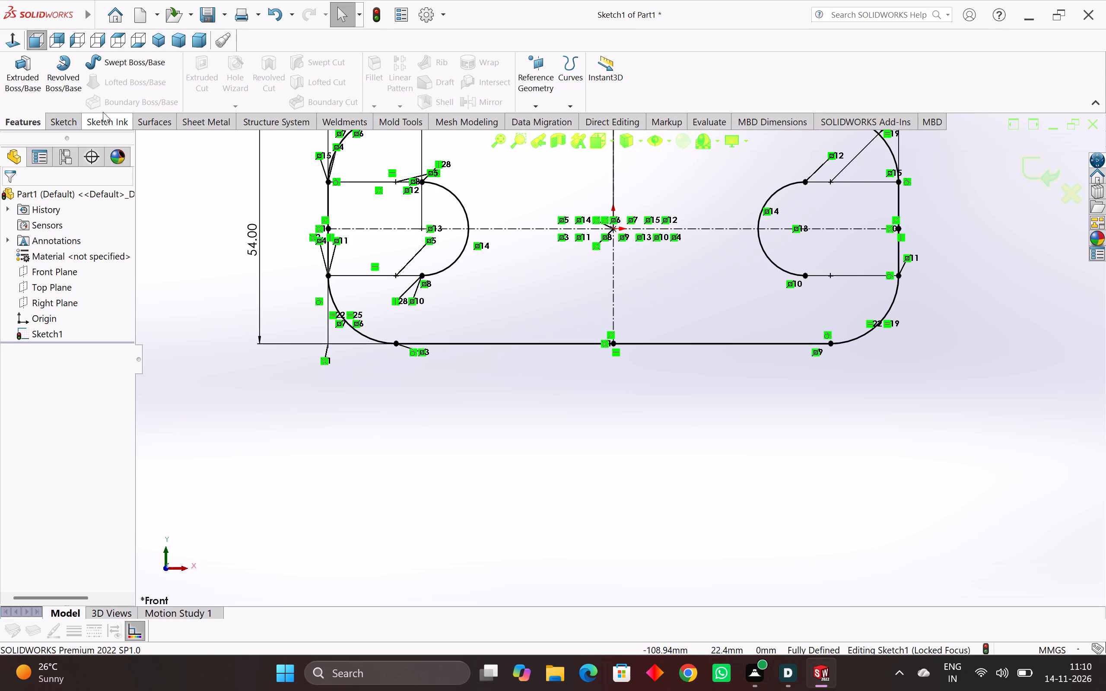
pyautogui.click(32, 76)
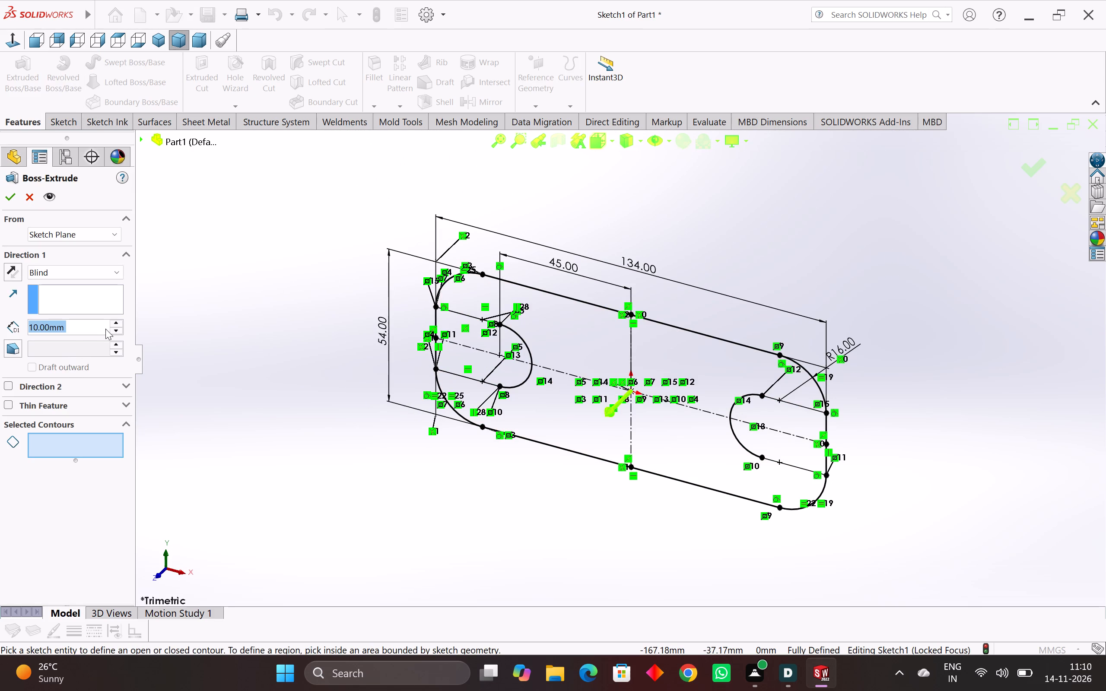
pyautogui.tripleClick(122, 322)
pyautogui.doubleClick(122, 322)
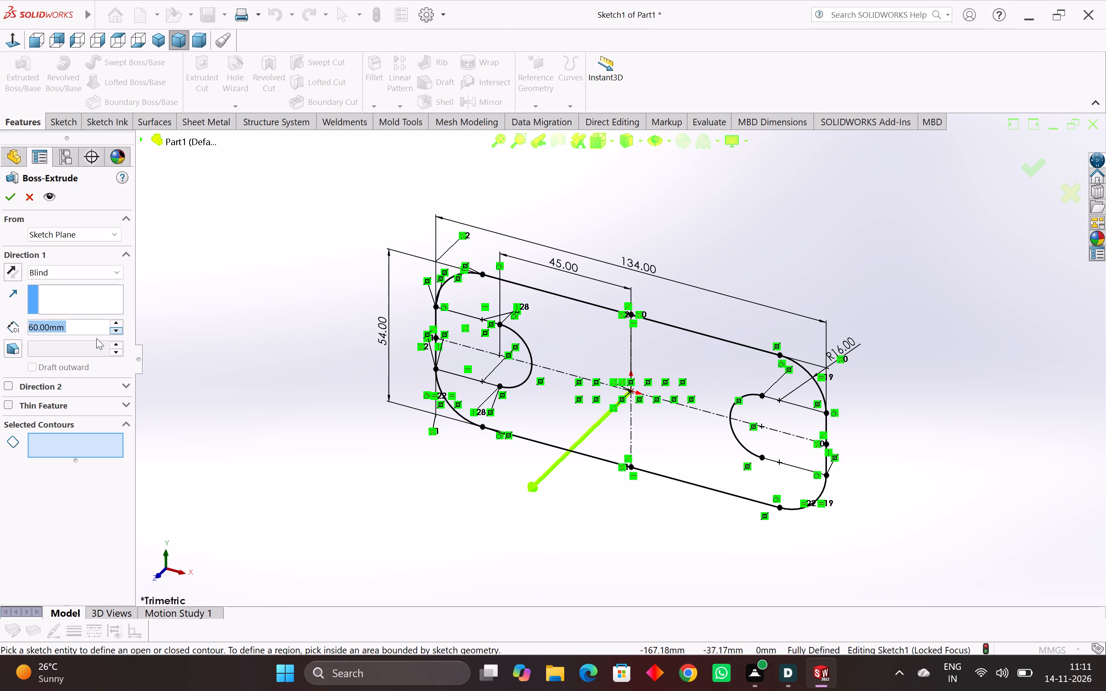
pyautogui.click(461, 352)
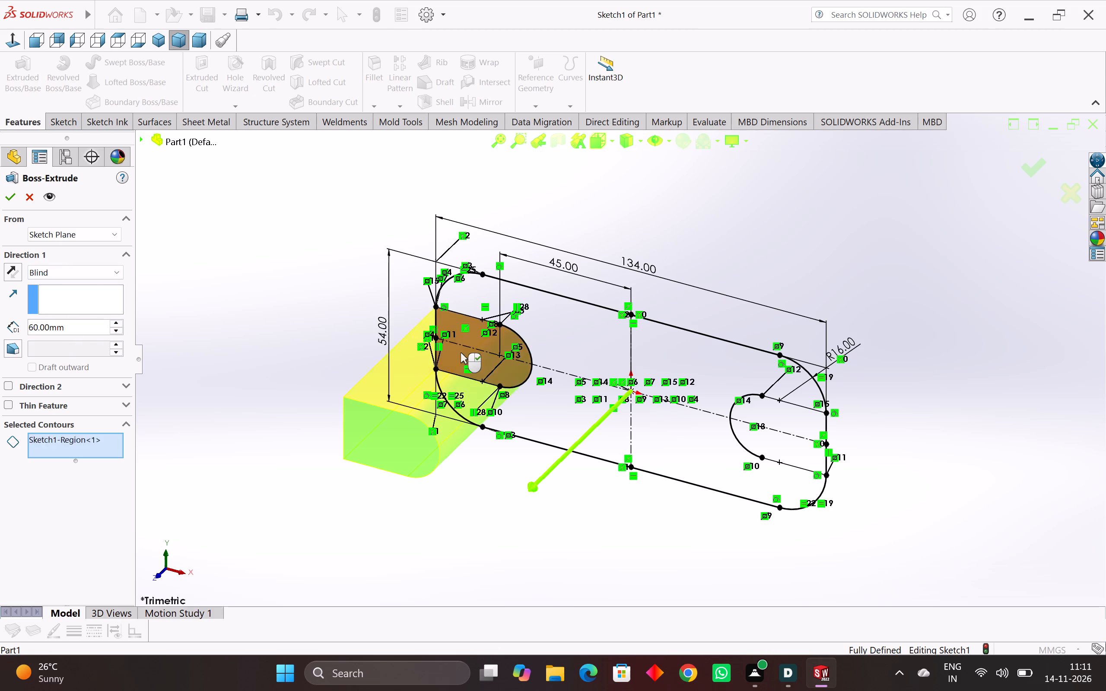
pyautogui.click(554, 334)
pyautogui.click(789, 444)
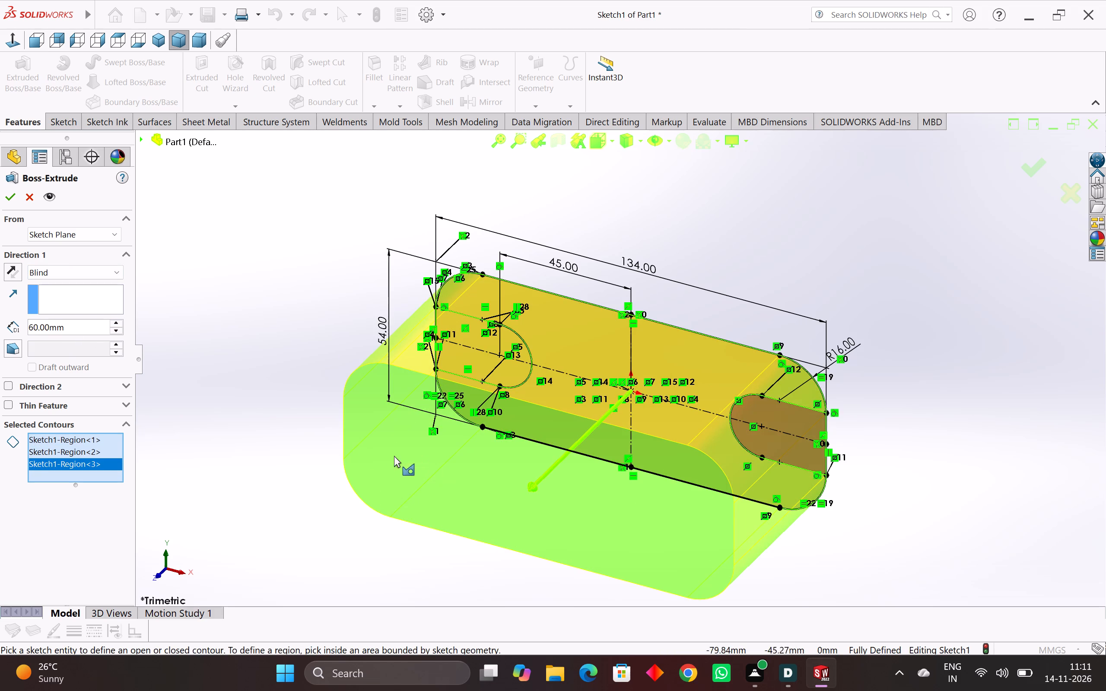
# Set the extrusion's end condition to Mid Plane and its depth to 100 mm.
pyautogui.click(80, 276)
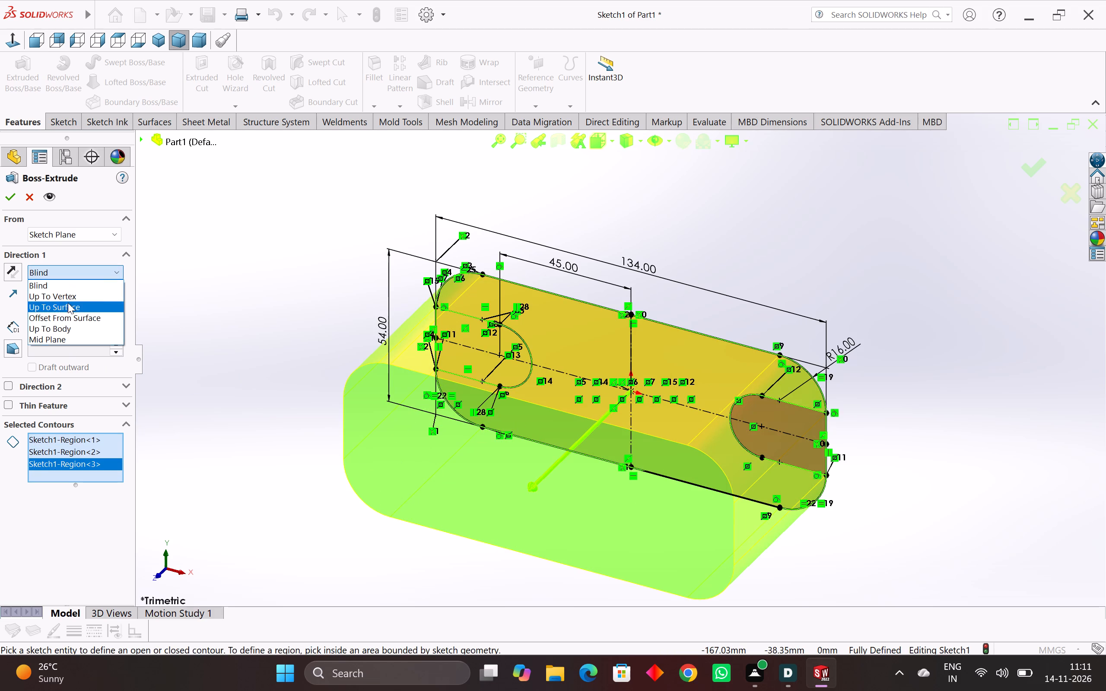
pyautogui.click(66, 337)
pyautogui.tripleClick(122, 329)
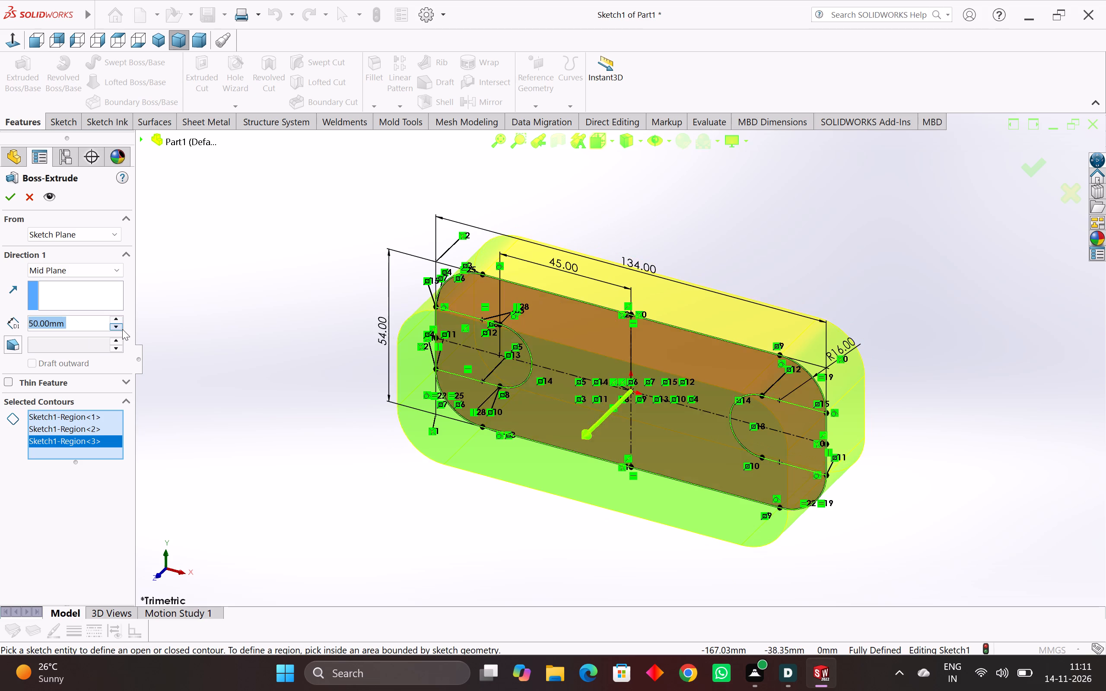
pyautogui.tripleClick(122, 329)
pyautogui.tripleClick(120, 320)
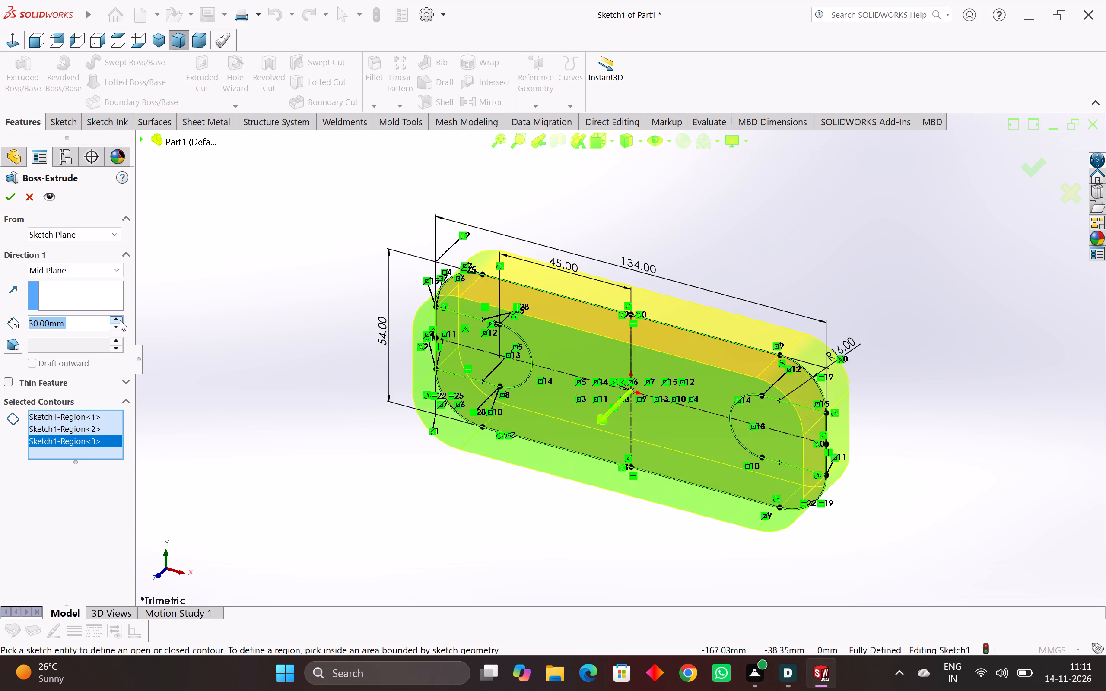
pyautogui.tripleClick(120, 320)
pyautogui.doubleClick(120, 320)
pyautogui.doubleClick(114, 323)
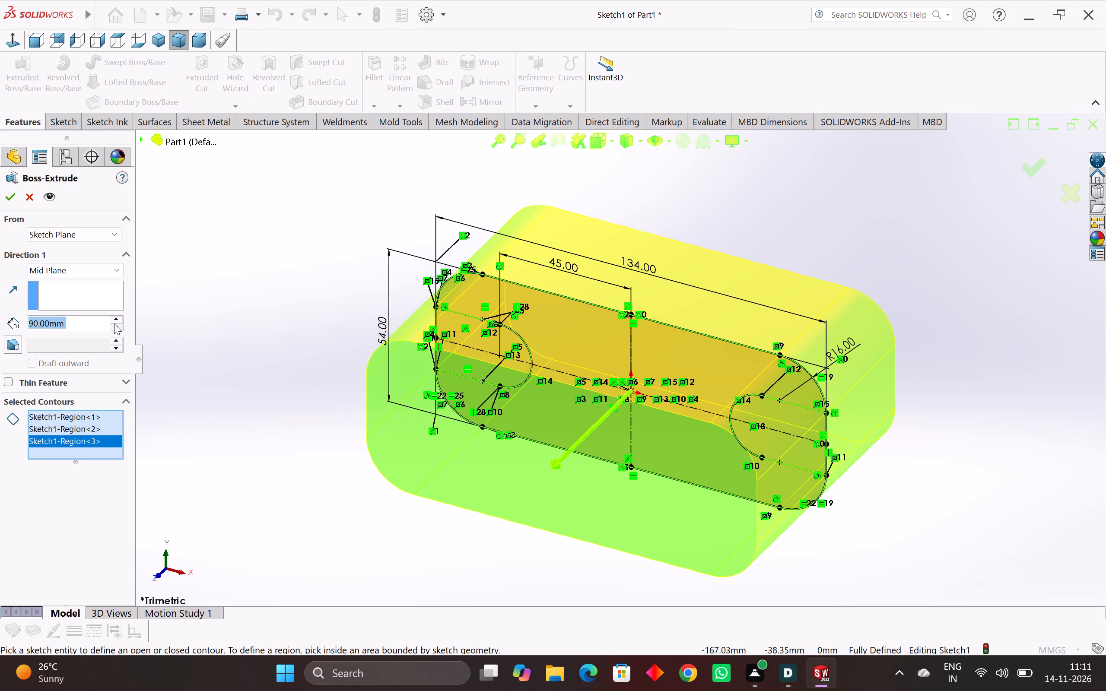
pyautogui.doubleClick(114, 323)
pyautogui.click(114, 323)
pyautogui.click(114, 319)
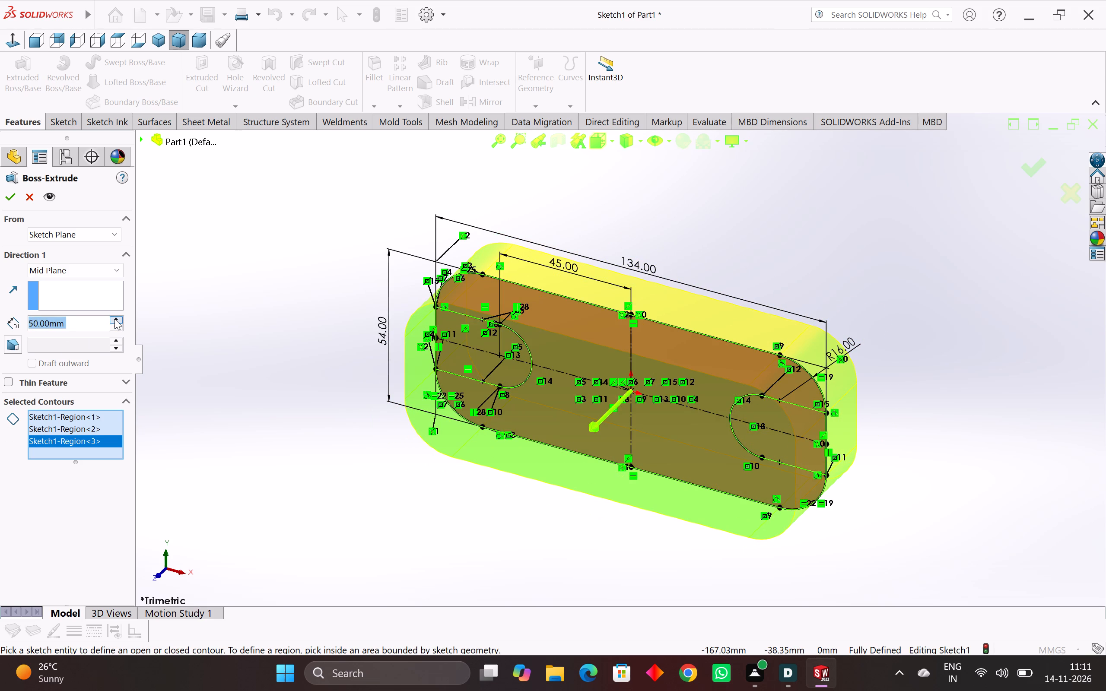
pyautogui.doubleClick(114, 319)
pyautogui.doubleClick(114, 319)
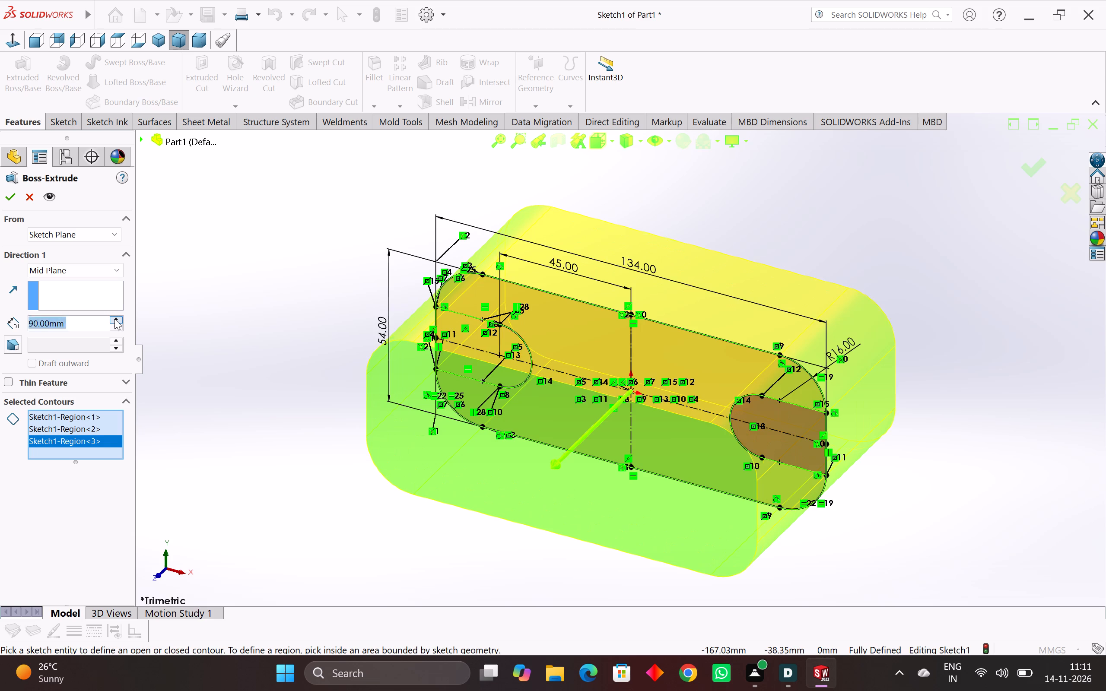
pyautogui.click(114, 319)
# Stretch the mid-plane extrusion preview freehand to a depth of about 201 mm.
pyautogui.moveTo(553, 475); pyautogui.dragTo(544, 482)
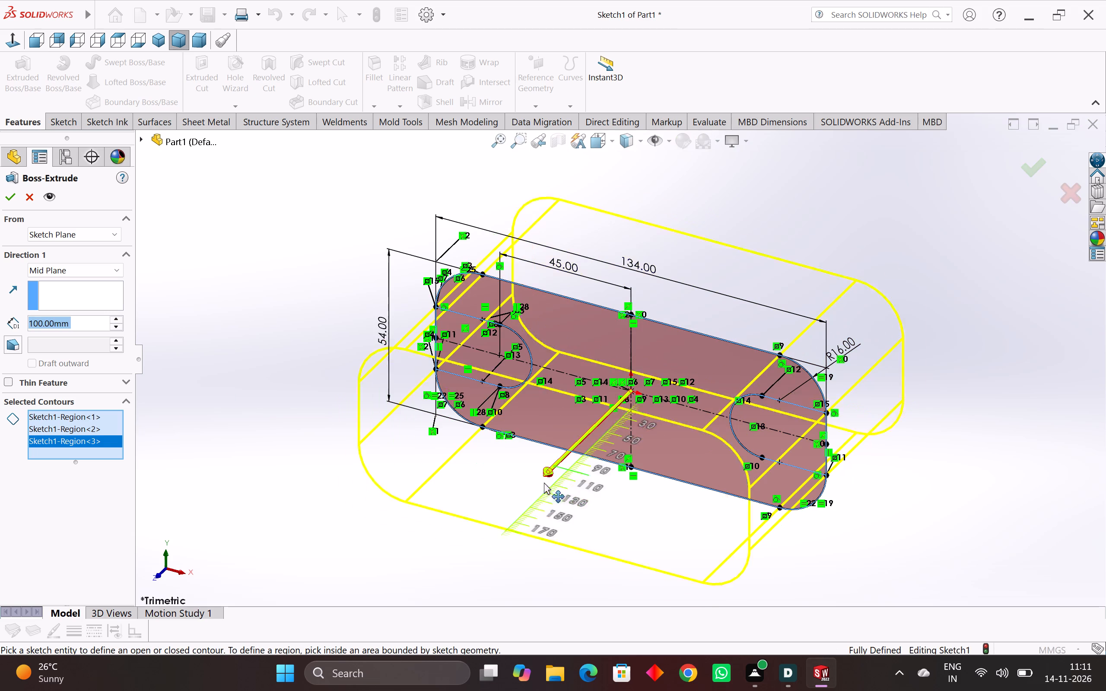
pyautogui.moveTo(544, 482); pyautogui.dragTo(525, 472)
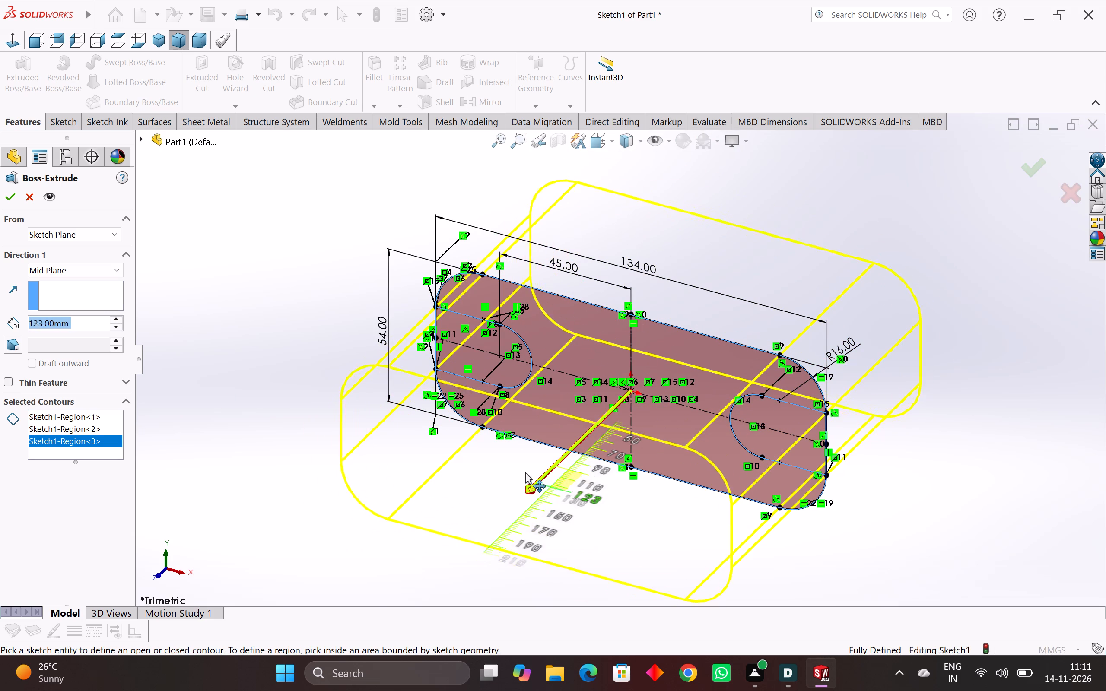
pyautogui.moveTo(525, 472); pyautogui.dragTo(523, 495)
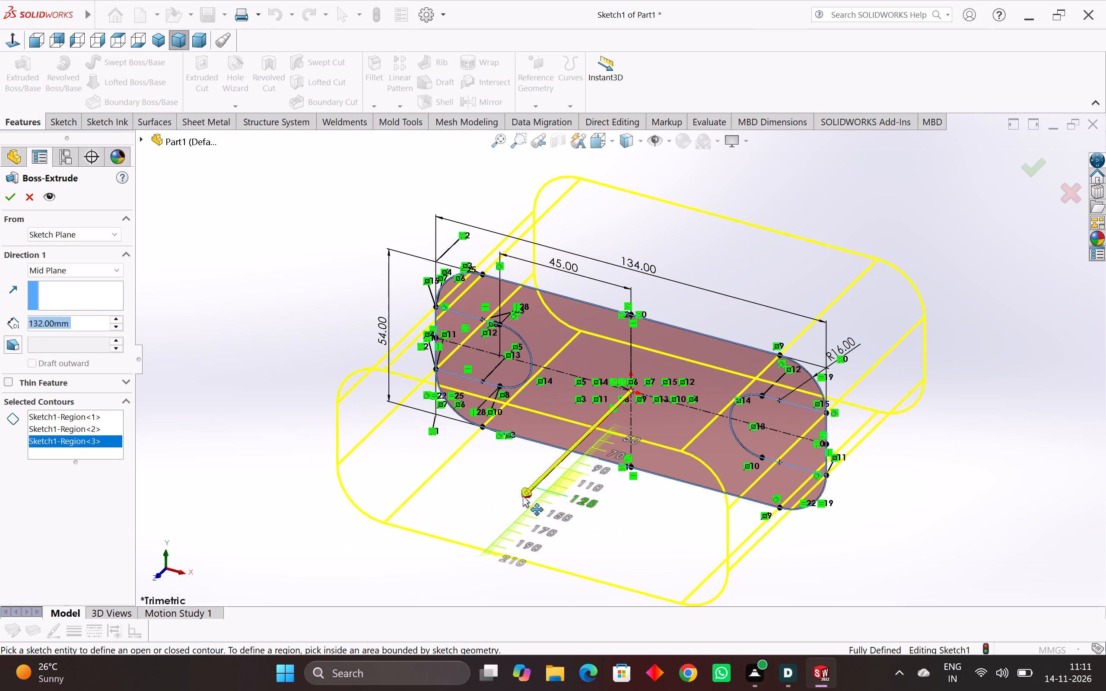
pyautogui.moveTo(523, 495); pyautogui.dragTo(540, 471)
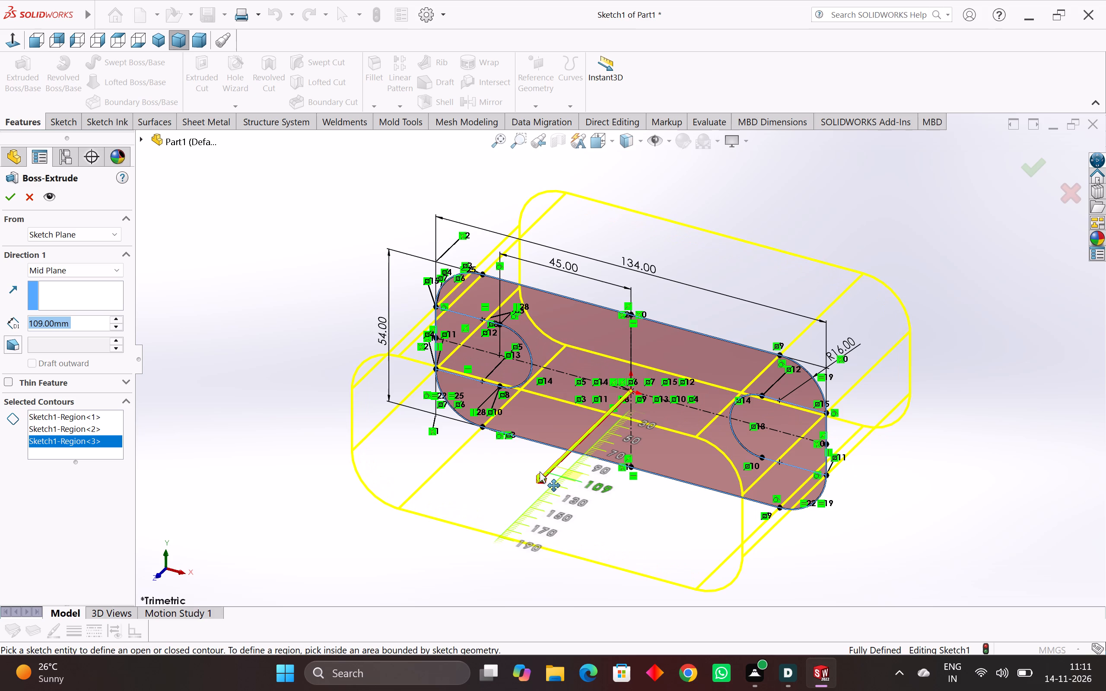
pyautogui.moveTo(540, 471); pyautogui.dragTo(553, 490)
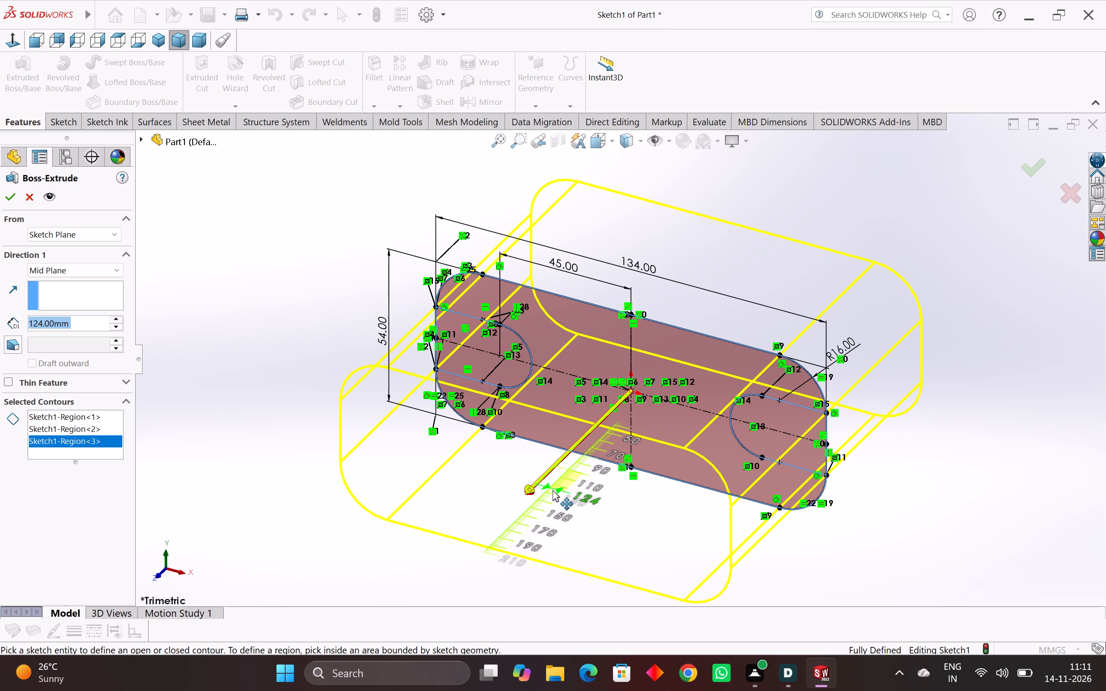
pyautogui.moveTo(553, 490); pyautogui.dragTo(587, 510)
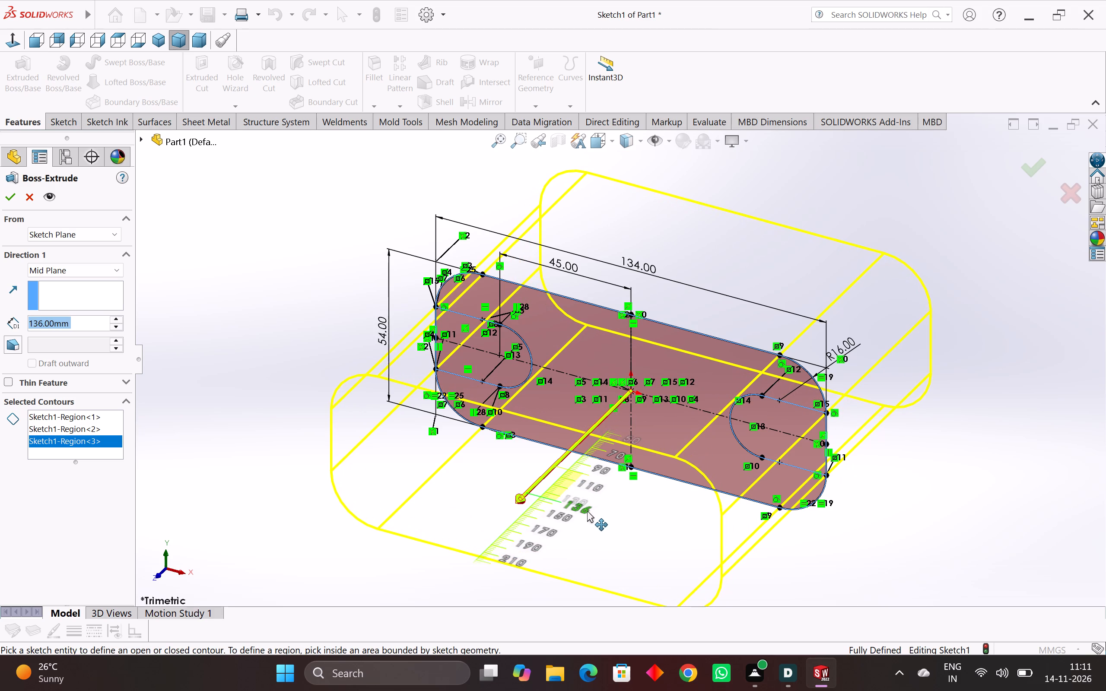
pyautogui.moveTo(587, 510); pyautogui.dragTo(604, 515)
pyautogui.moveTo(604, 515); pyautogui.dragTo(591, 534)
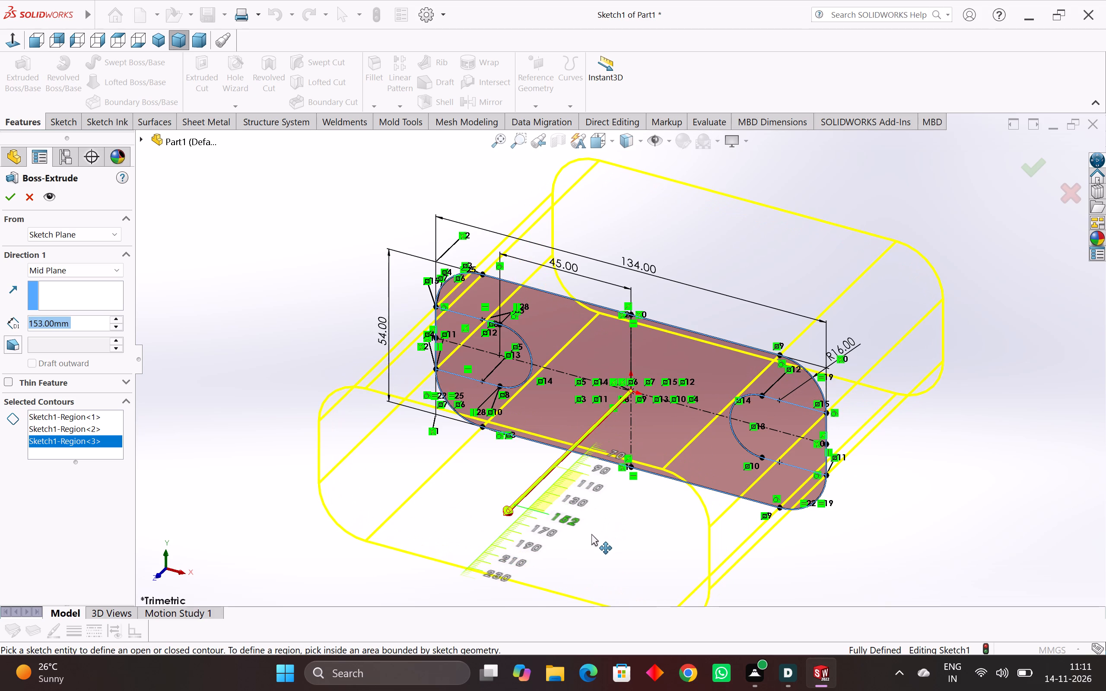
pyautogui.moveTo(591, 534); pyautogui.dragTo(579, 542)
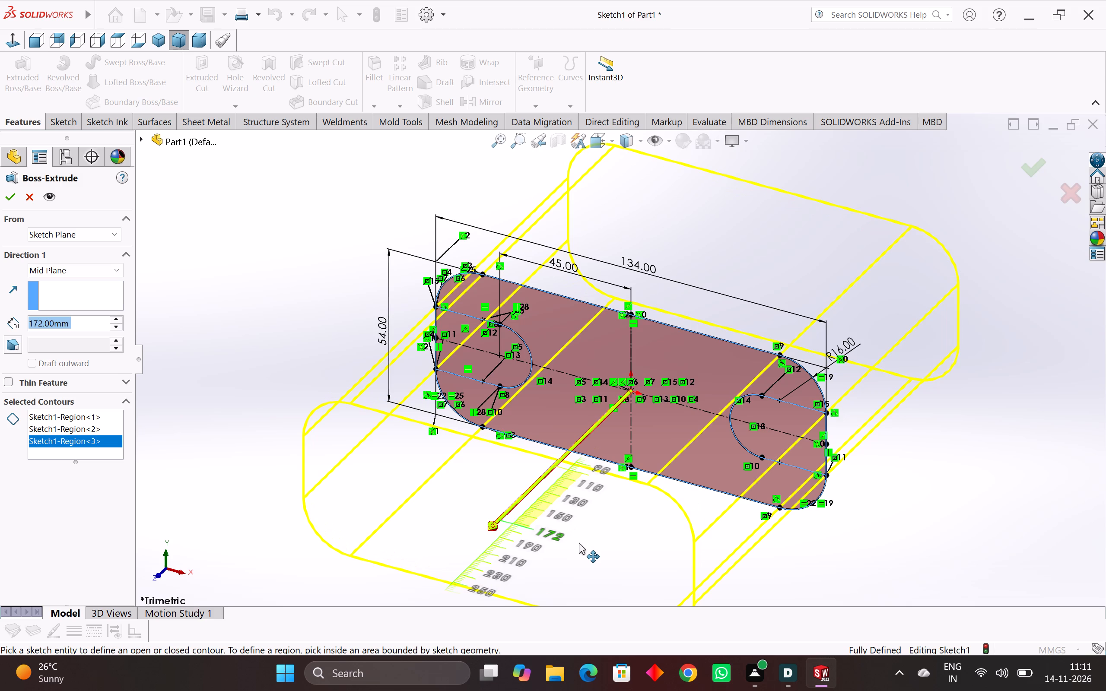
pyautogui.moveTo(579, 542); pyautogui.dragTo(603, 539)
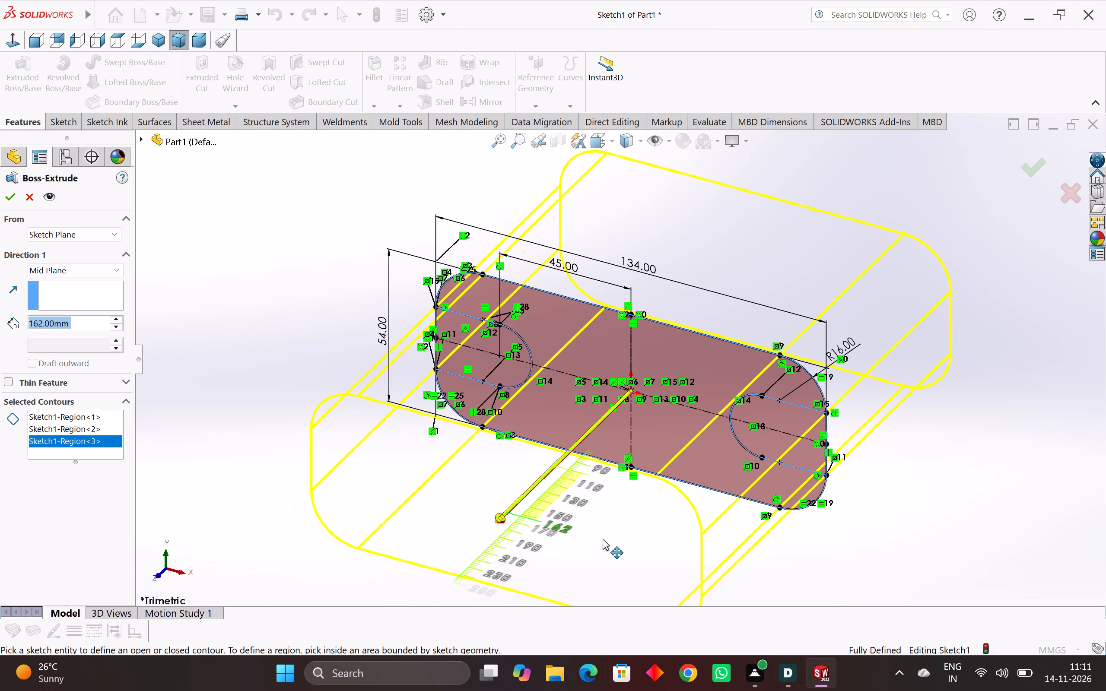
pyautogui.moveTo(603, 539); pyautogui.dragTo(603, 544)
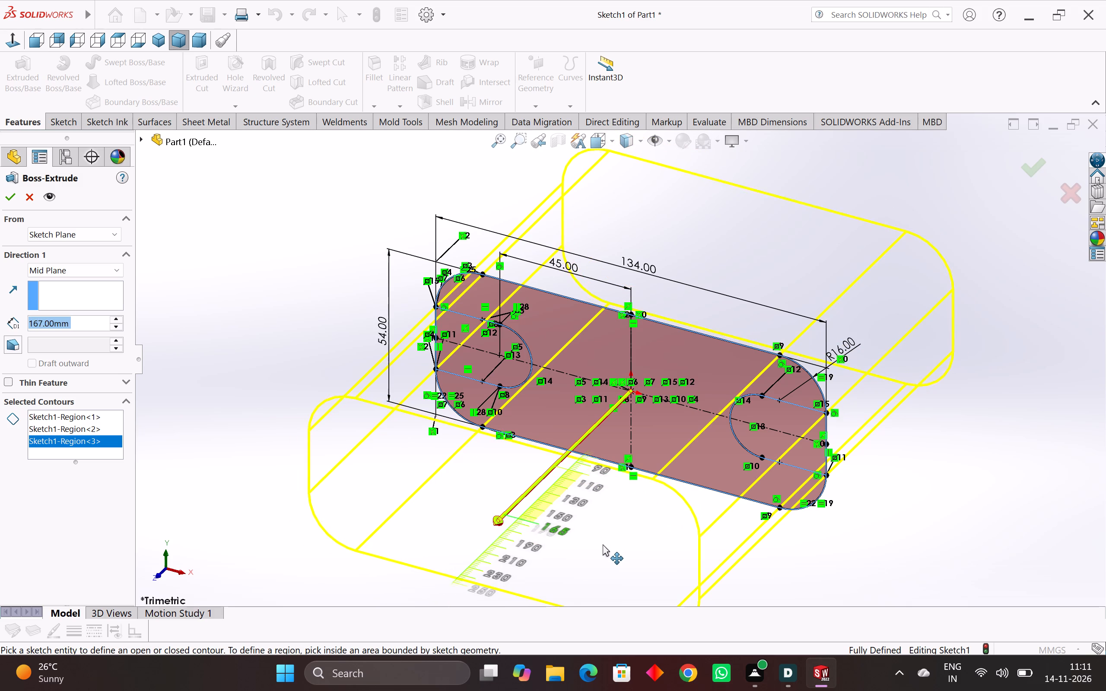
pyautogui.moveTo(603, 544); pyautogui.dragTo(601, 544)
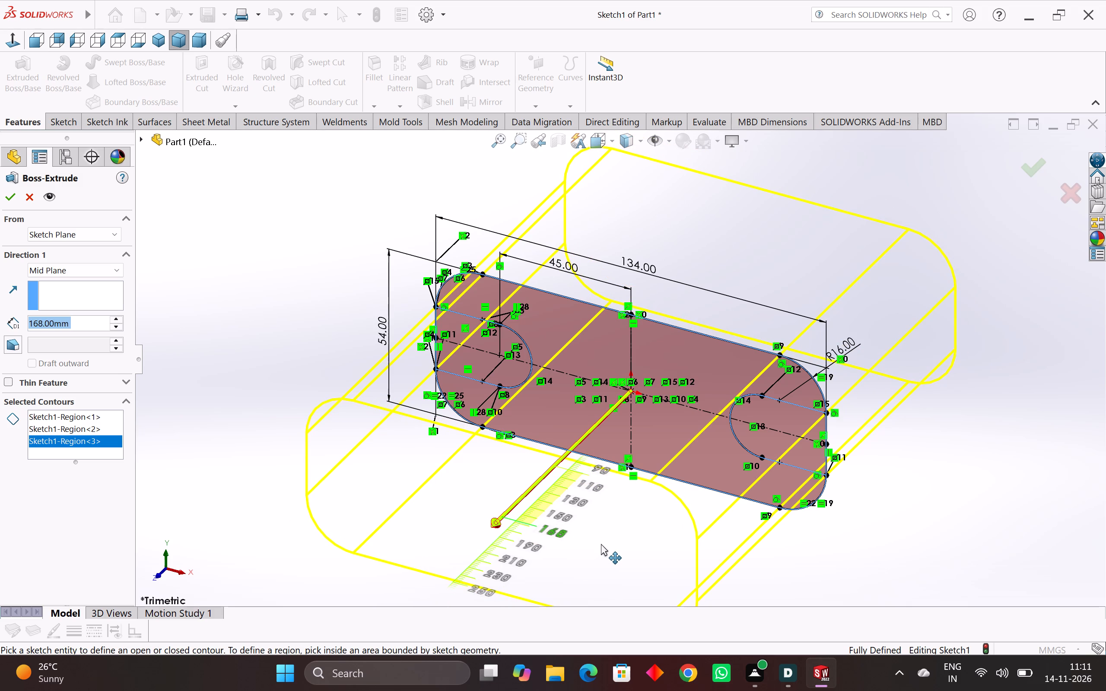
pyautogui.moveTo(601, 544); pyautogui.dragTo(585, 553)
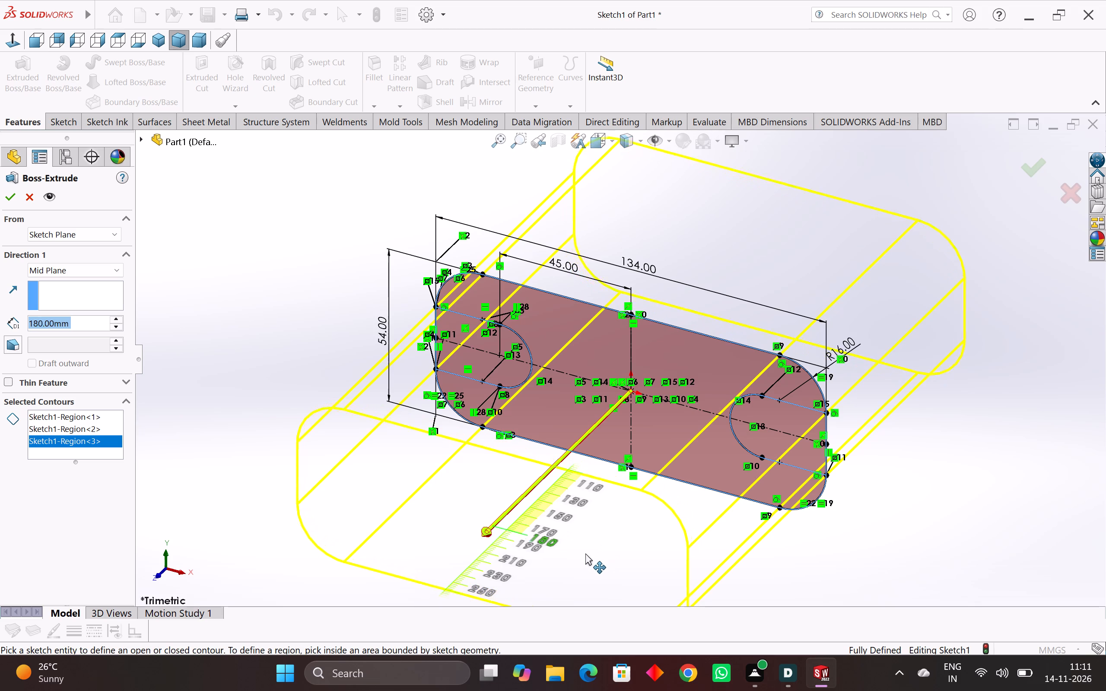
pyautogui.moveTo(585, 553); pyautogui.dragTo(586, 551)
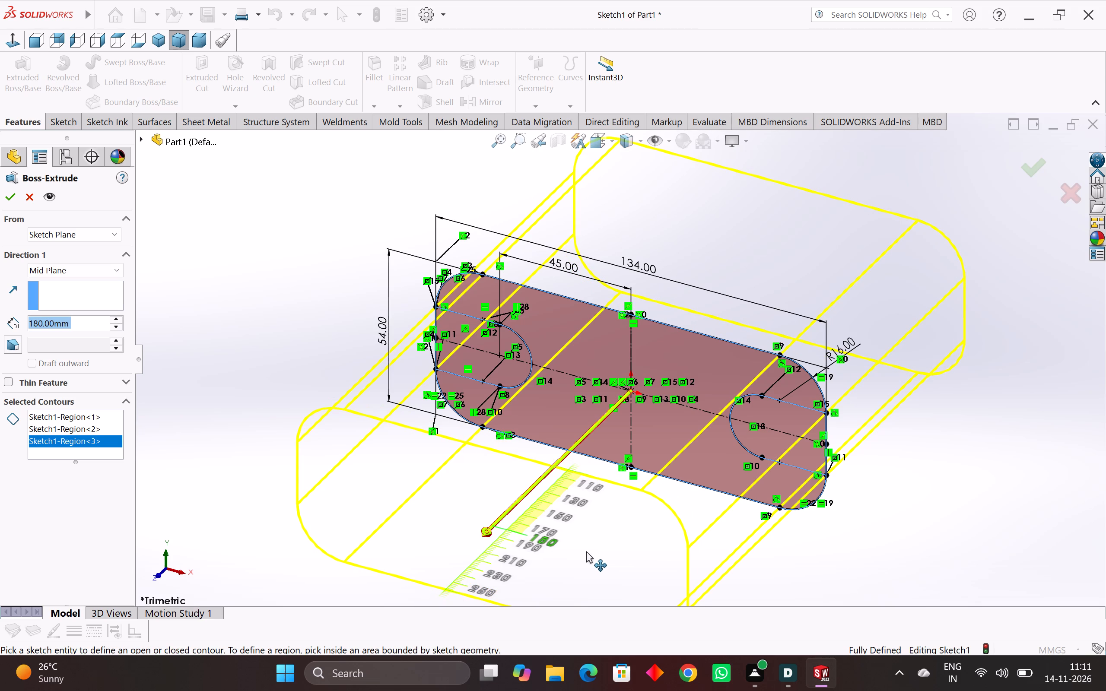
pyautogui.moveTo(586, 551); pyautogui.dragTo(595, 547)
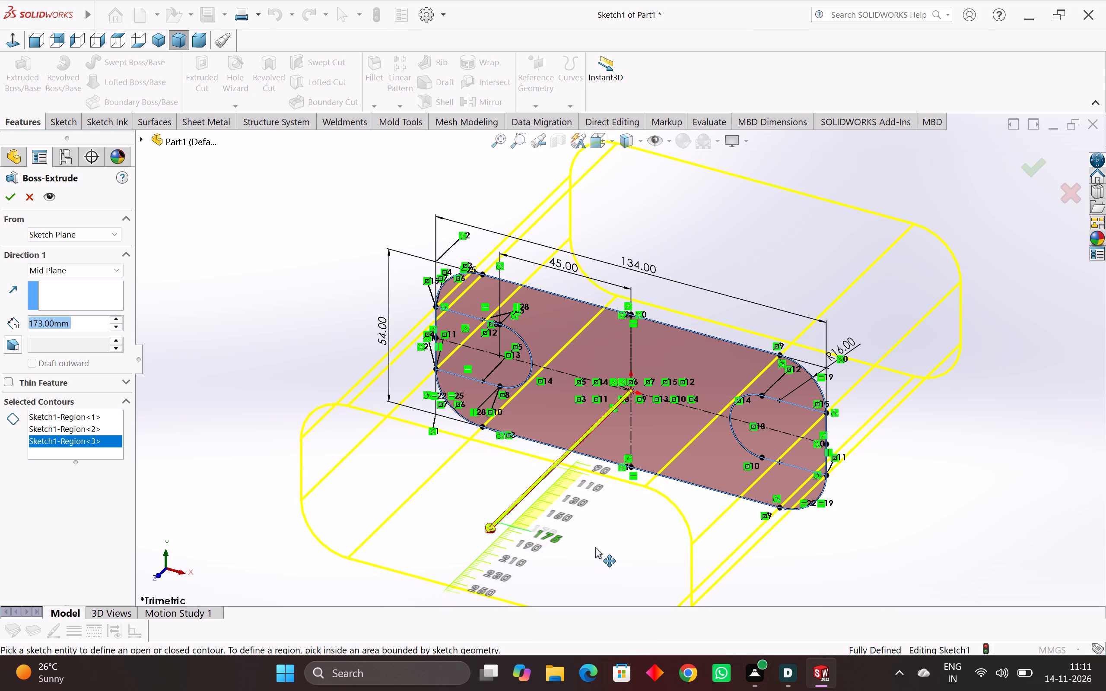
pyautogui.moveTo(595, 547); pyautogui.dragTo(591, 561)
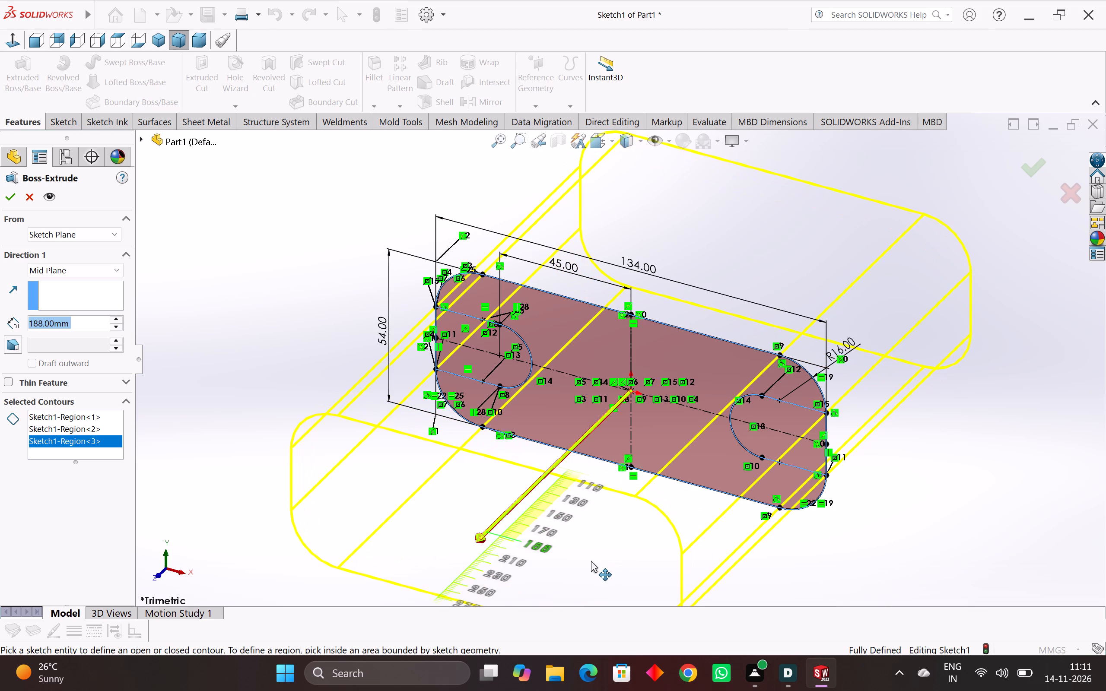
pyautogui.moveTo(591, 561); pyautogui.dragTo(616, 535)
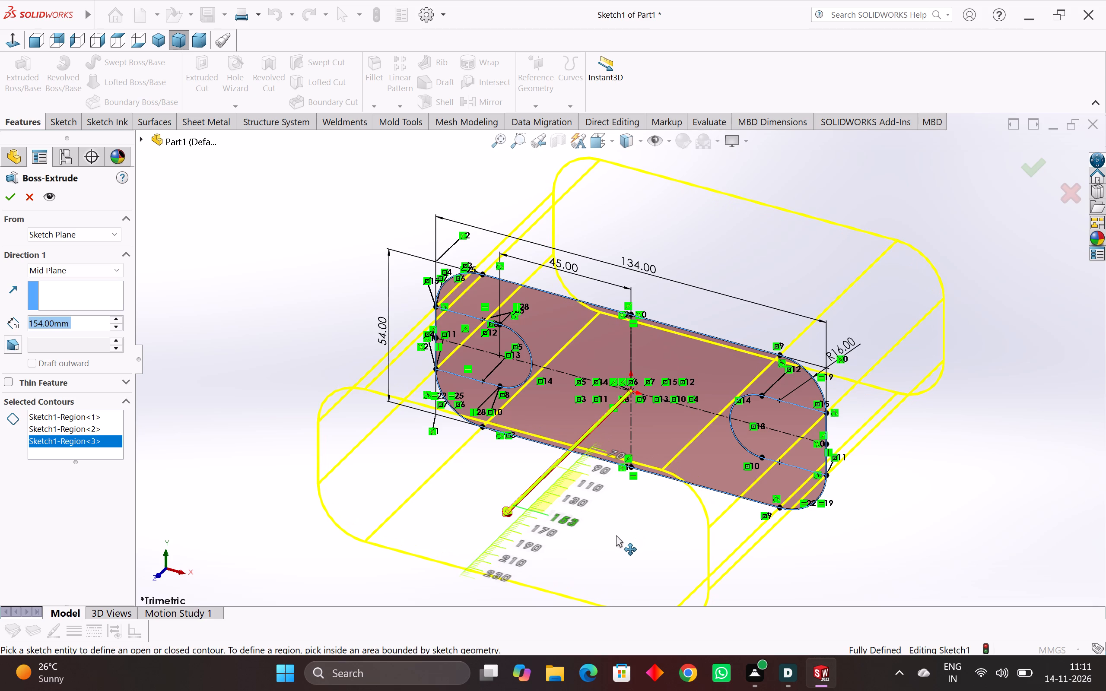
pyautogui.moveTo(616, 535); pyautogui.dragTo(602, 508)
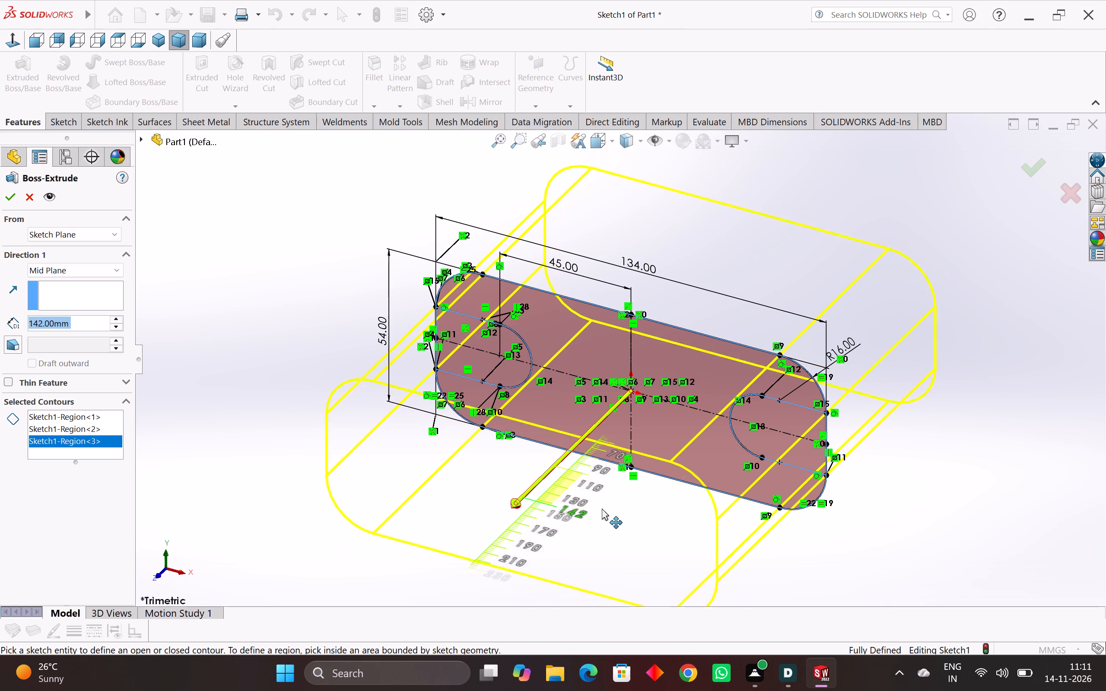
pyautogui.moveTo(602, 508); pyautogui.dragTo(594, 538)
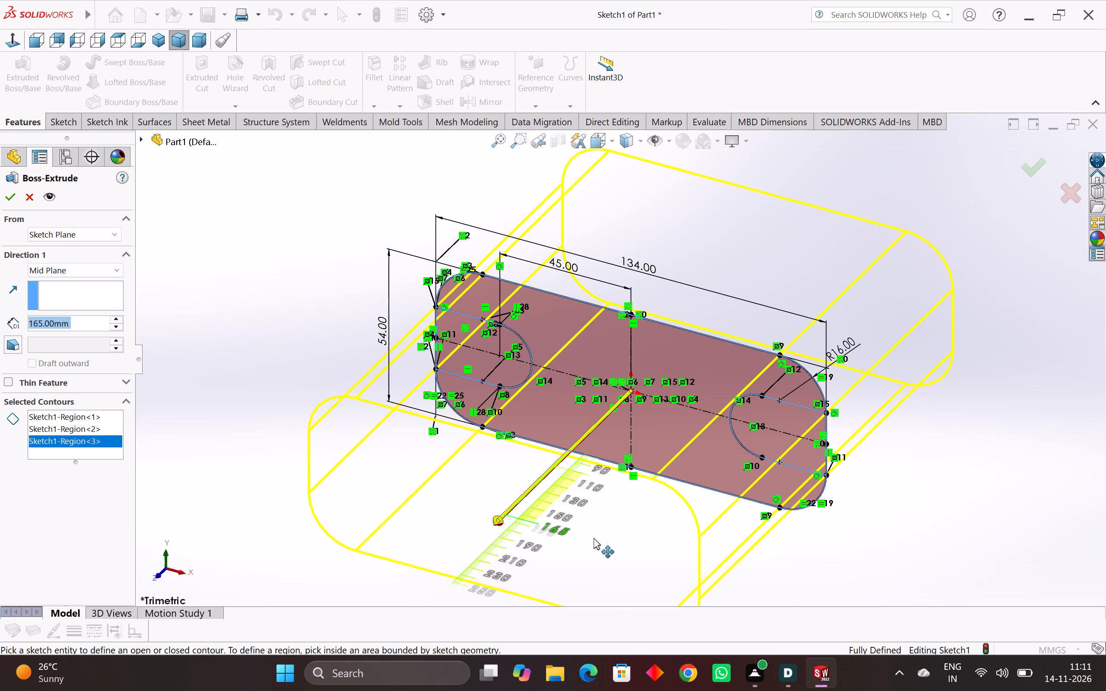
pyautogui.moveTo(594, 538); pyautogui.dragTo(564, 548)
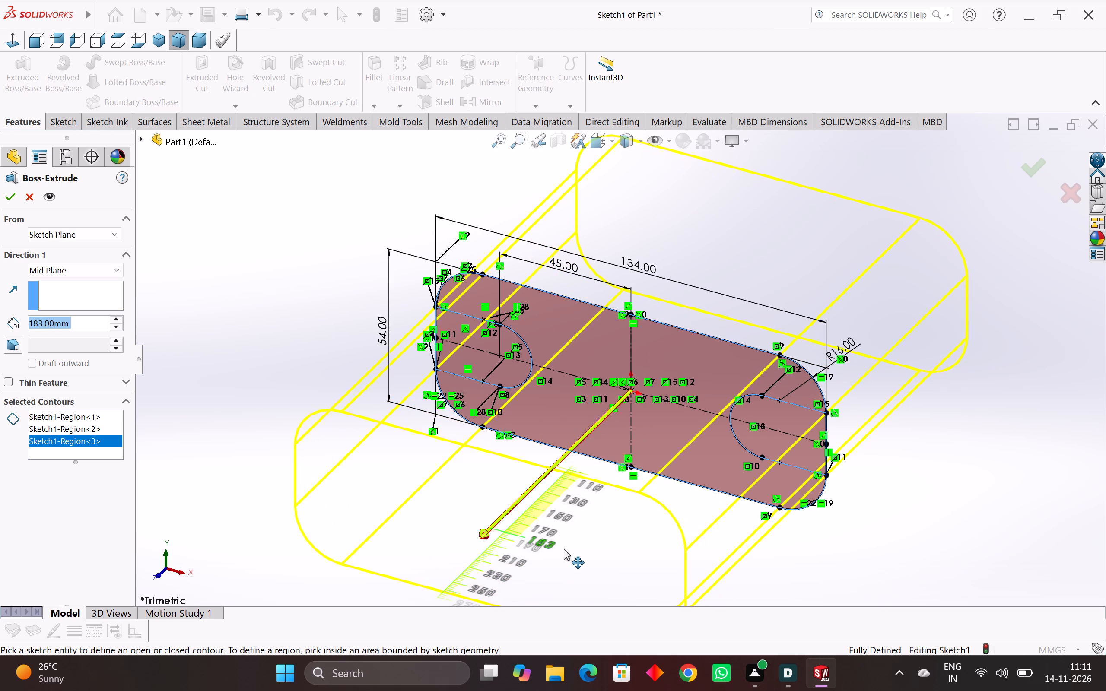
pyautogui.moveTo(564, 548); pyautogui.dragTo(595, 551)
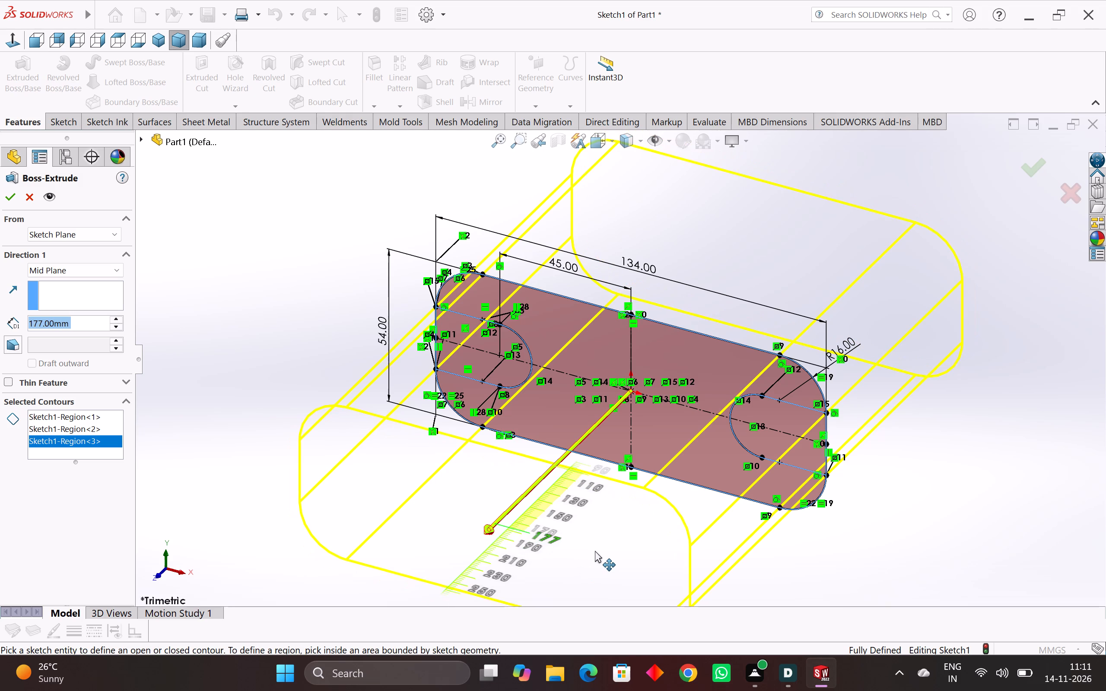
pyautogui.moveTo(595, 551); pyautogui.dragTo(568, 566)
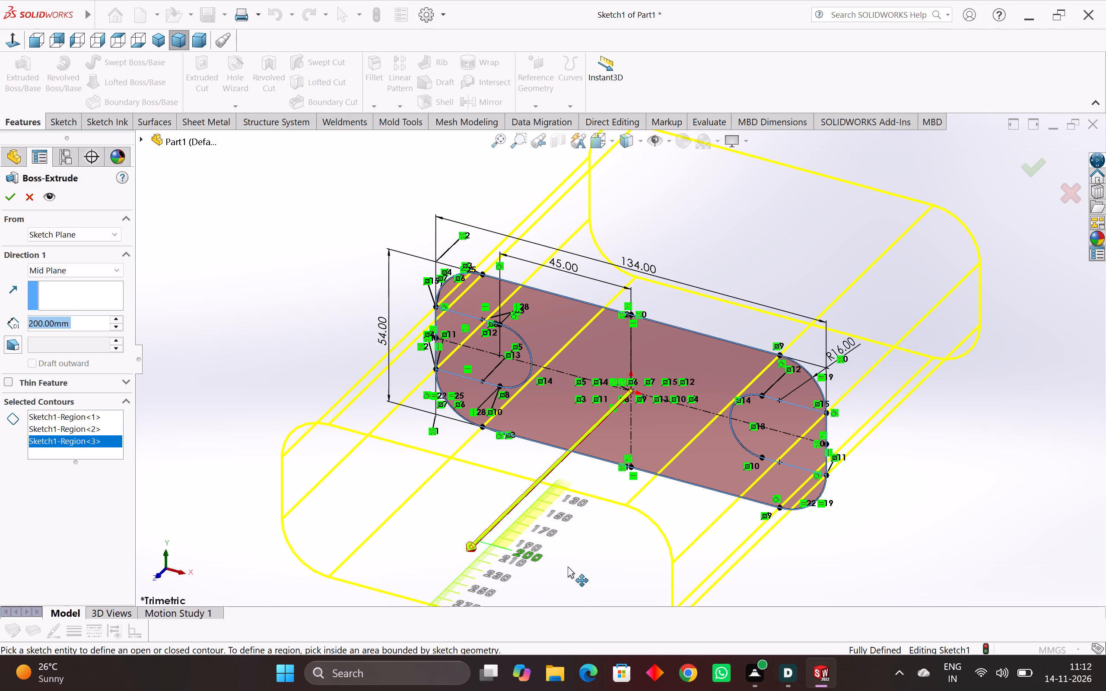
pyautogui.moveTo(568, 566); pyautogui.dragTo(560, 565)
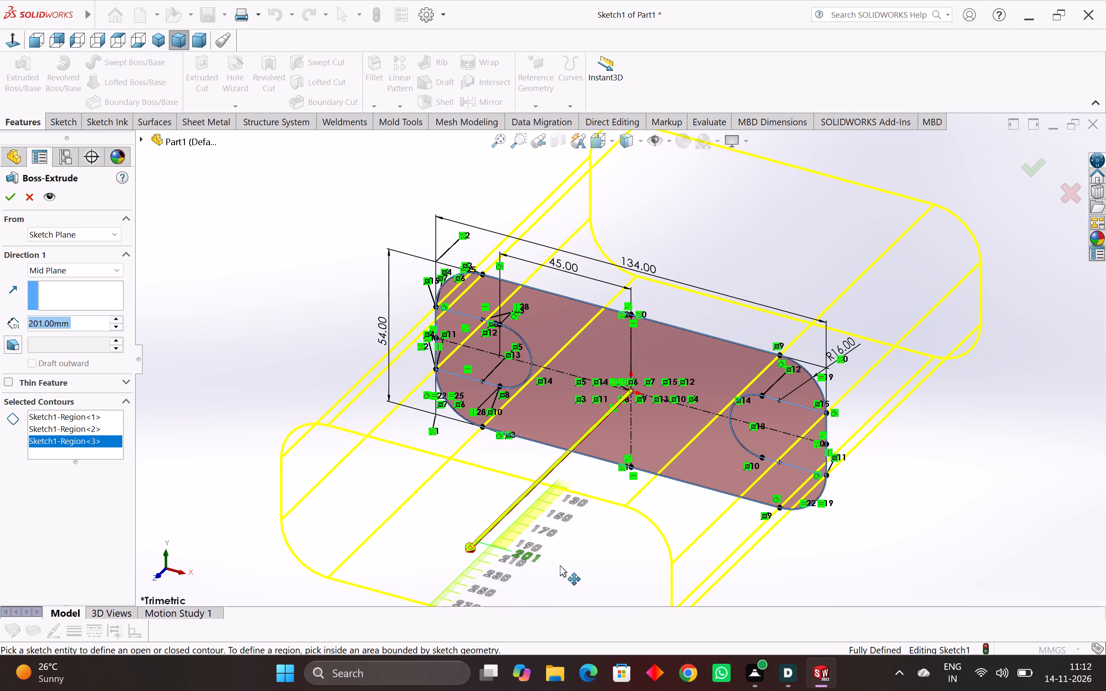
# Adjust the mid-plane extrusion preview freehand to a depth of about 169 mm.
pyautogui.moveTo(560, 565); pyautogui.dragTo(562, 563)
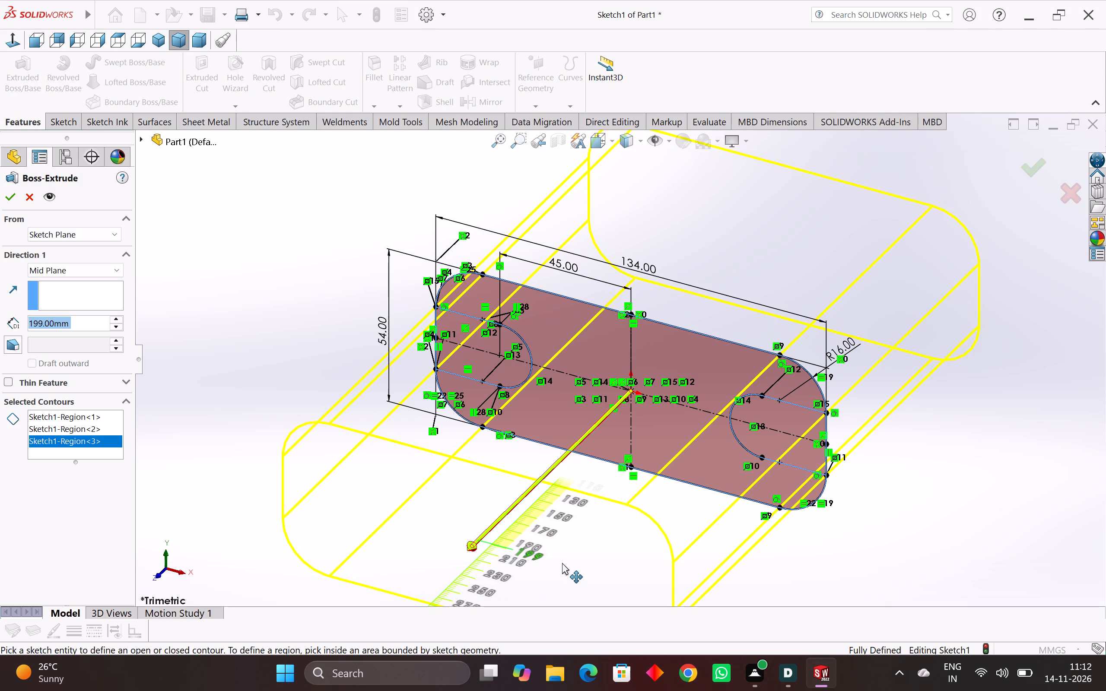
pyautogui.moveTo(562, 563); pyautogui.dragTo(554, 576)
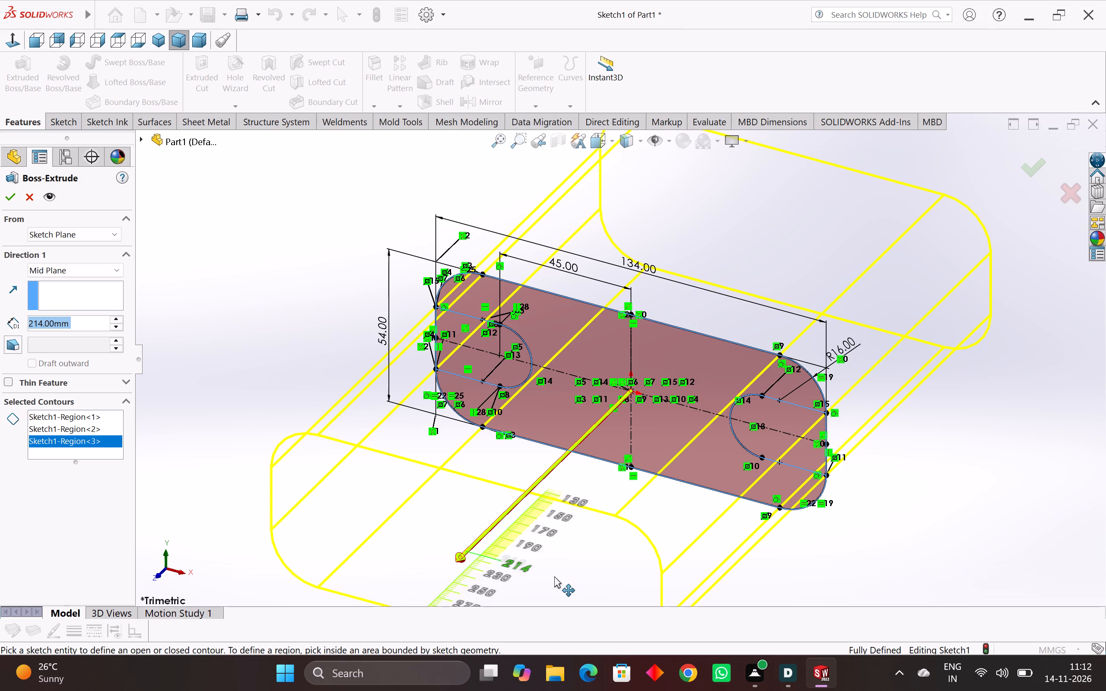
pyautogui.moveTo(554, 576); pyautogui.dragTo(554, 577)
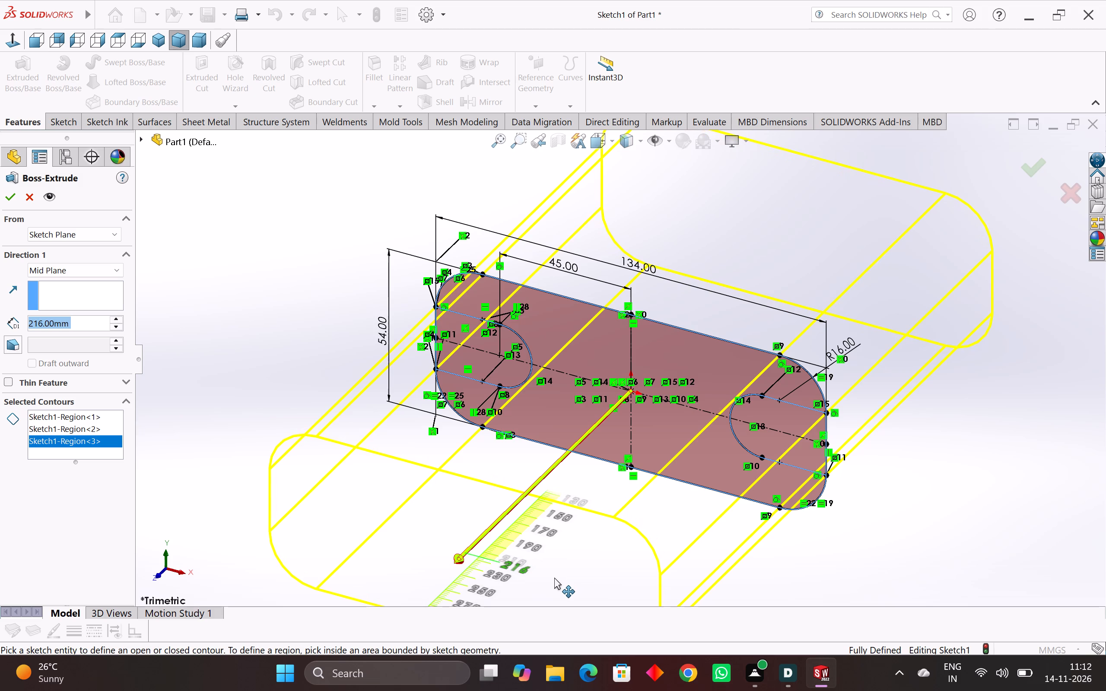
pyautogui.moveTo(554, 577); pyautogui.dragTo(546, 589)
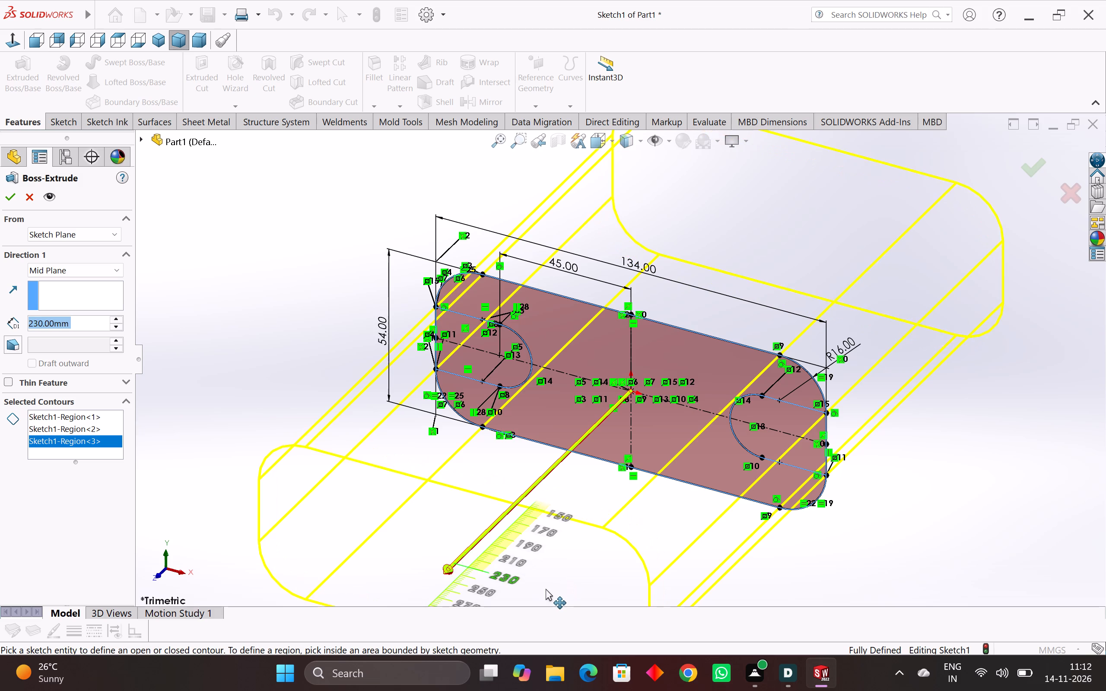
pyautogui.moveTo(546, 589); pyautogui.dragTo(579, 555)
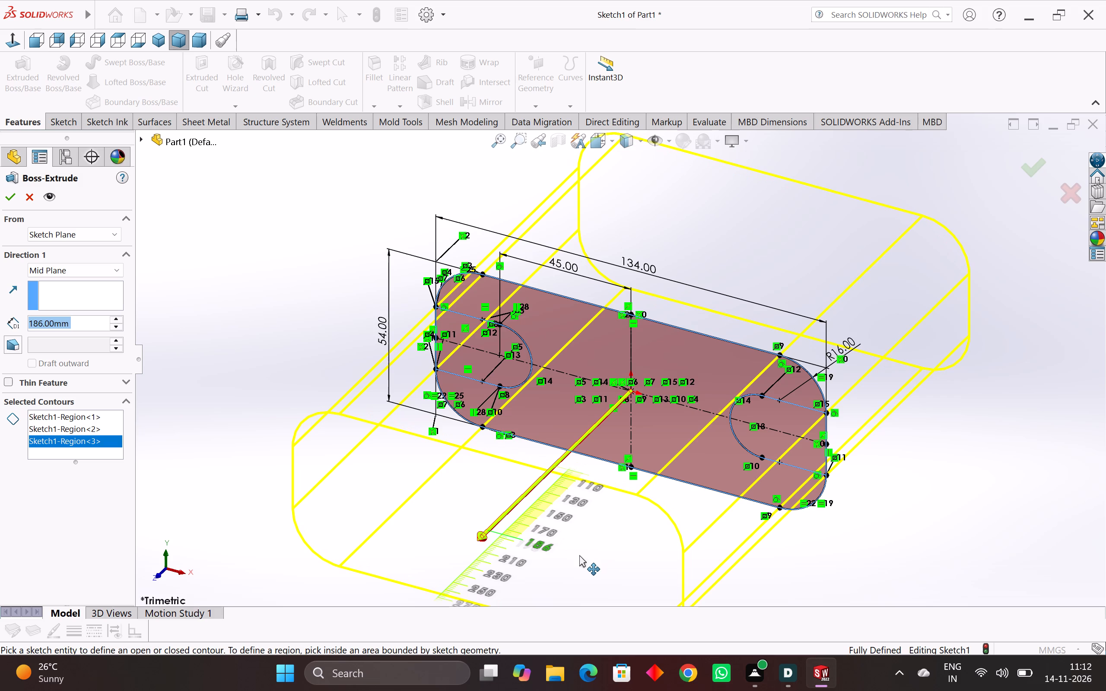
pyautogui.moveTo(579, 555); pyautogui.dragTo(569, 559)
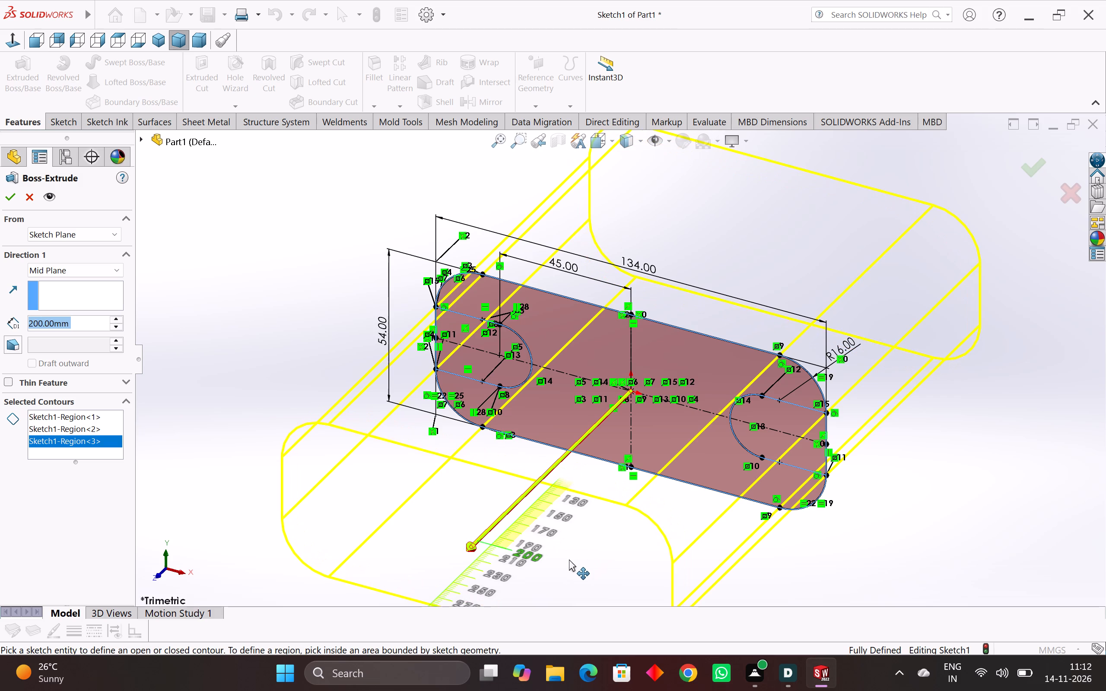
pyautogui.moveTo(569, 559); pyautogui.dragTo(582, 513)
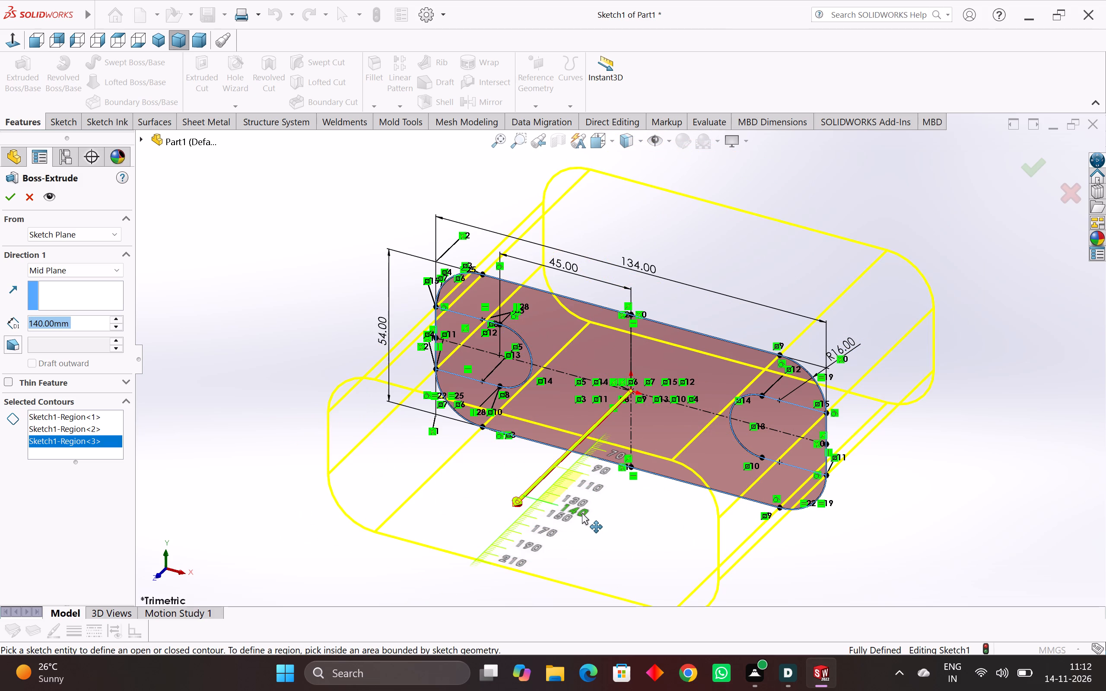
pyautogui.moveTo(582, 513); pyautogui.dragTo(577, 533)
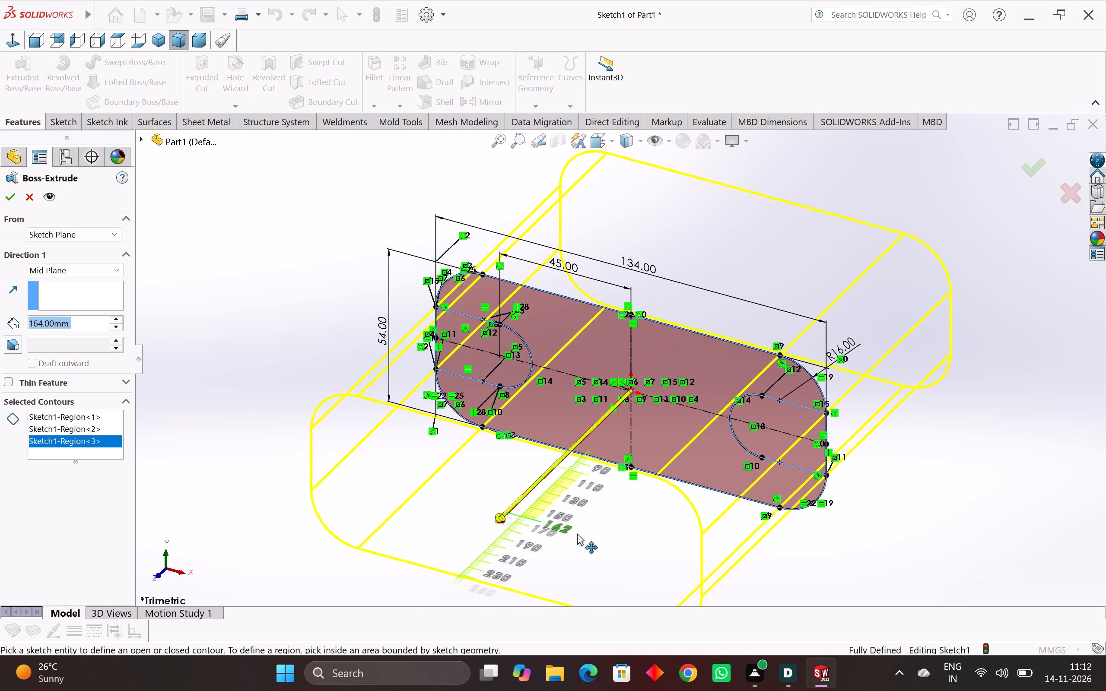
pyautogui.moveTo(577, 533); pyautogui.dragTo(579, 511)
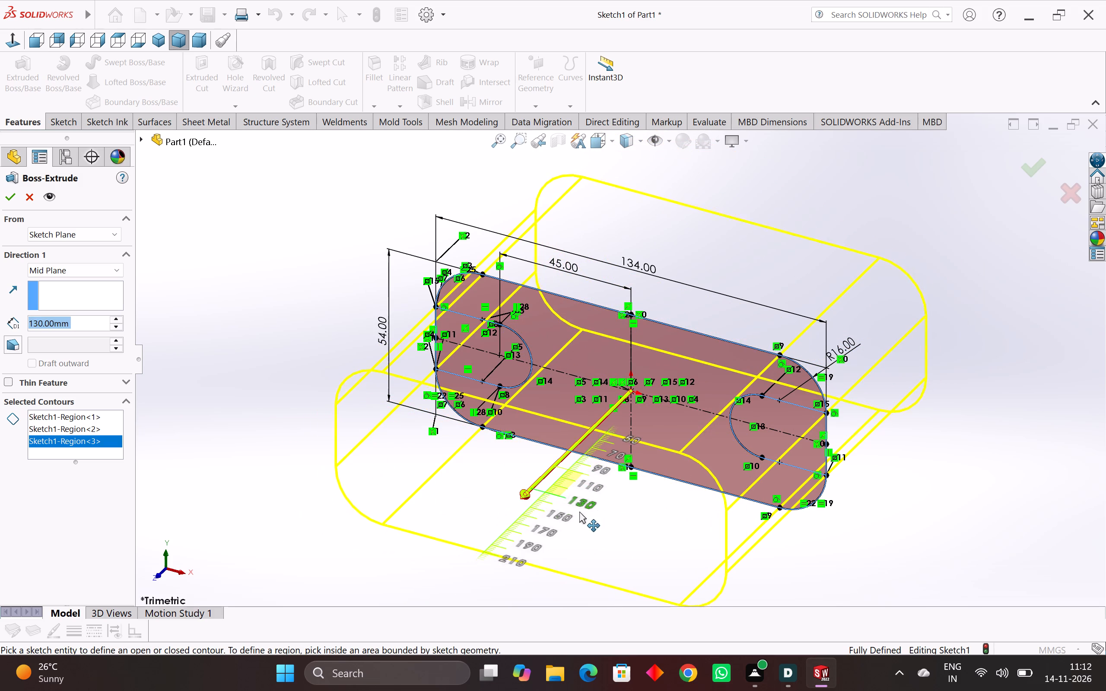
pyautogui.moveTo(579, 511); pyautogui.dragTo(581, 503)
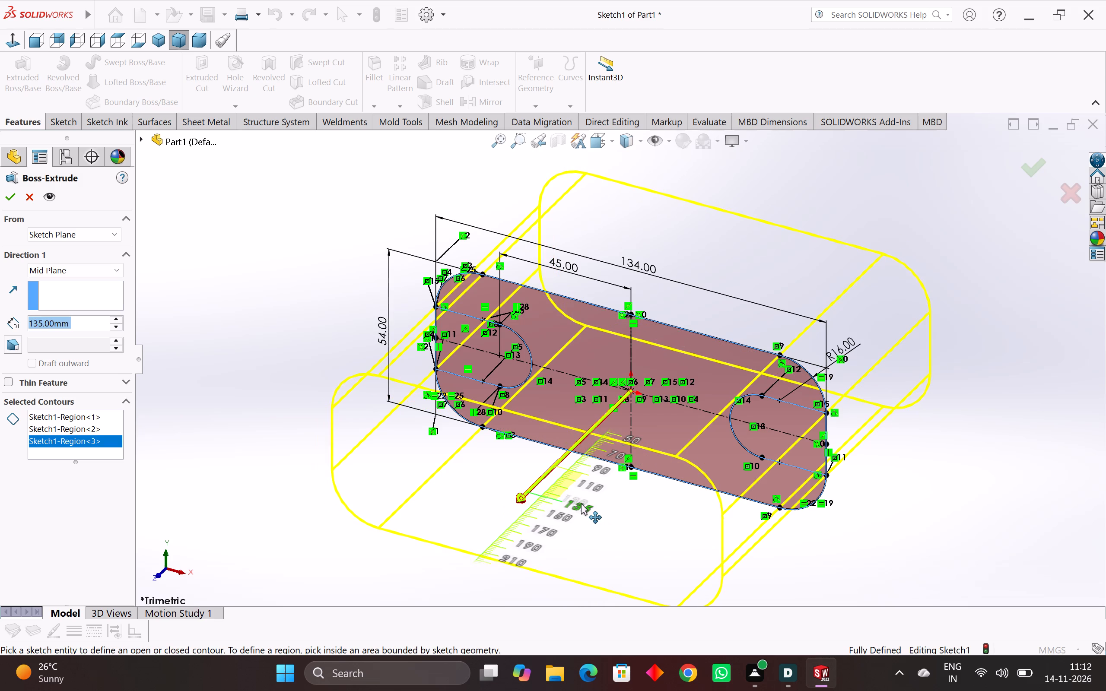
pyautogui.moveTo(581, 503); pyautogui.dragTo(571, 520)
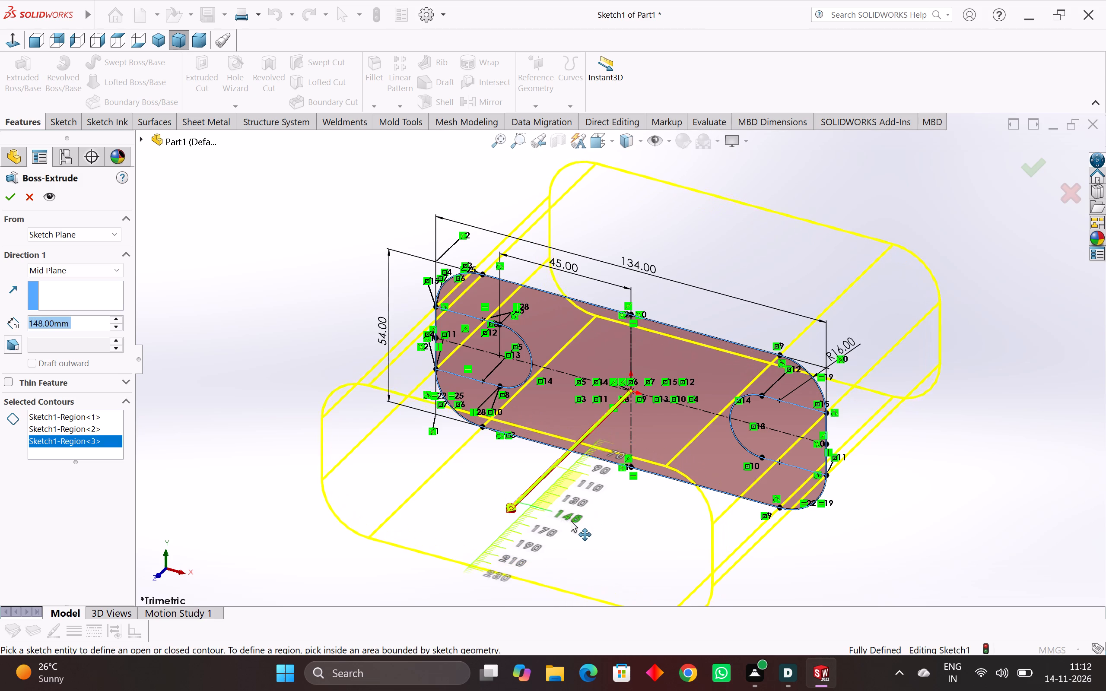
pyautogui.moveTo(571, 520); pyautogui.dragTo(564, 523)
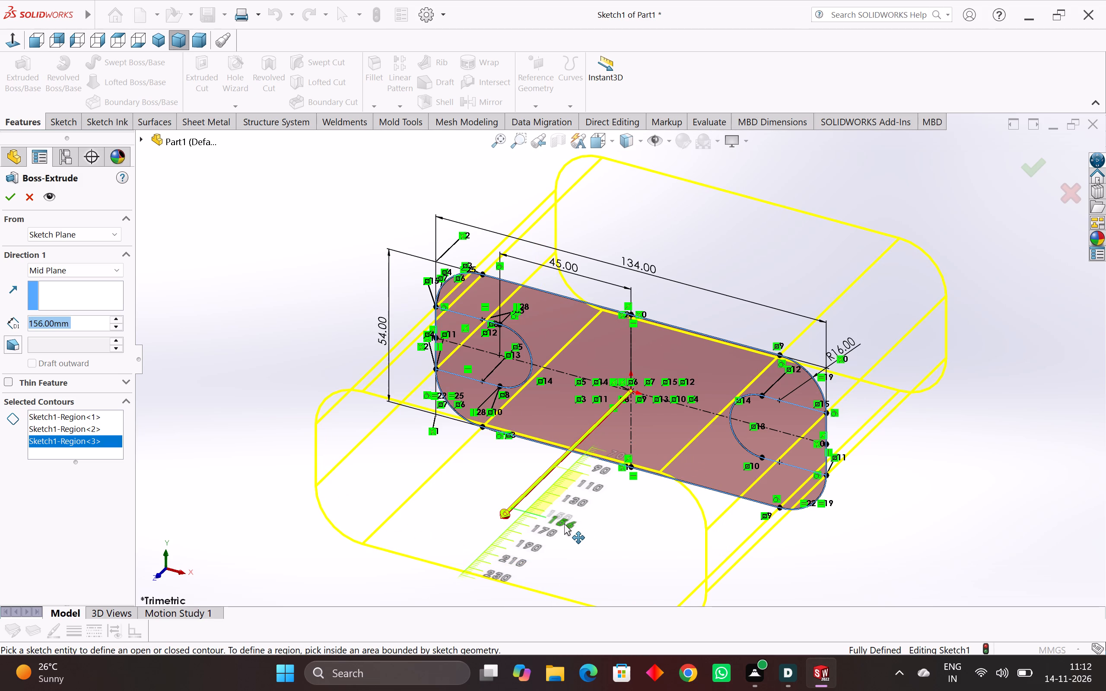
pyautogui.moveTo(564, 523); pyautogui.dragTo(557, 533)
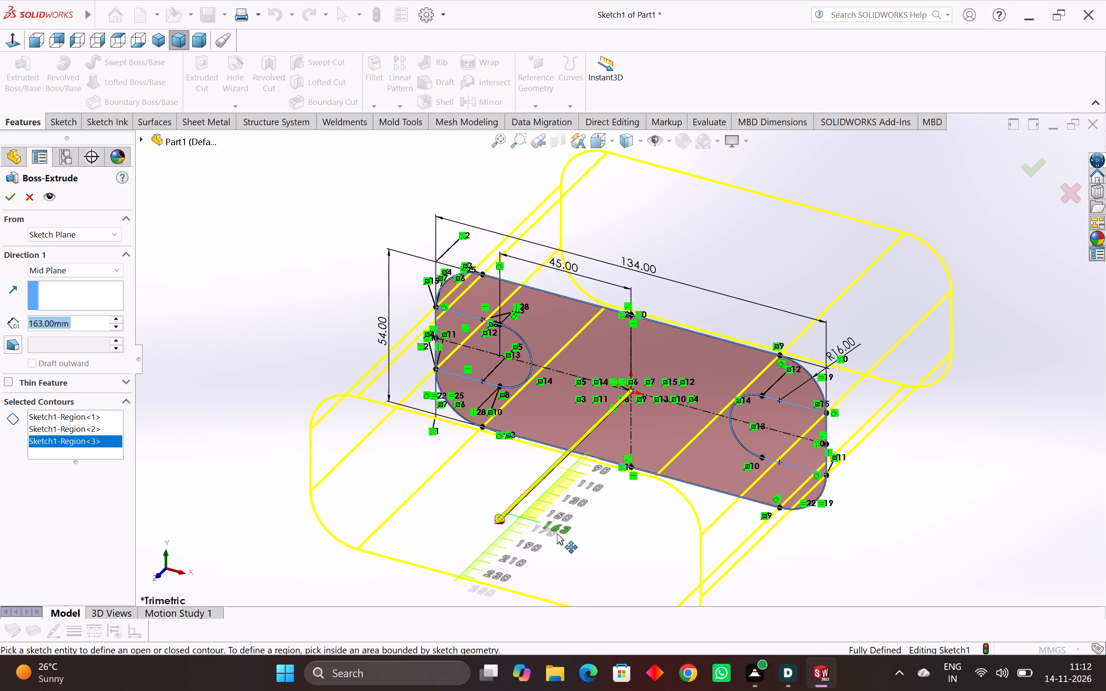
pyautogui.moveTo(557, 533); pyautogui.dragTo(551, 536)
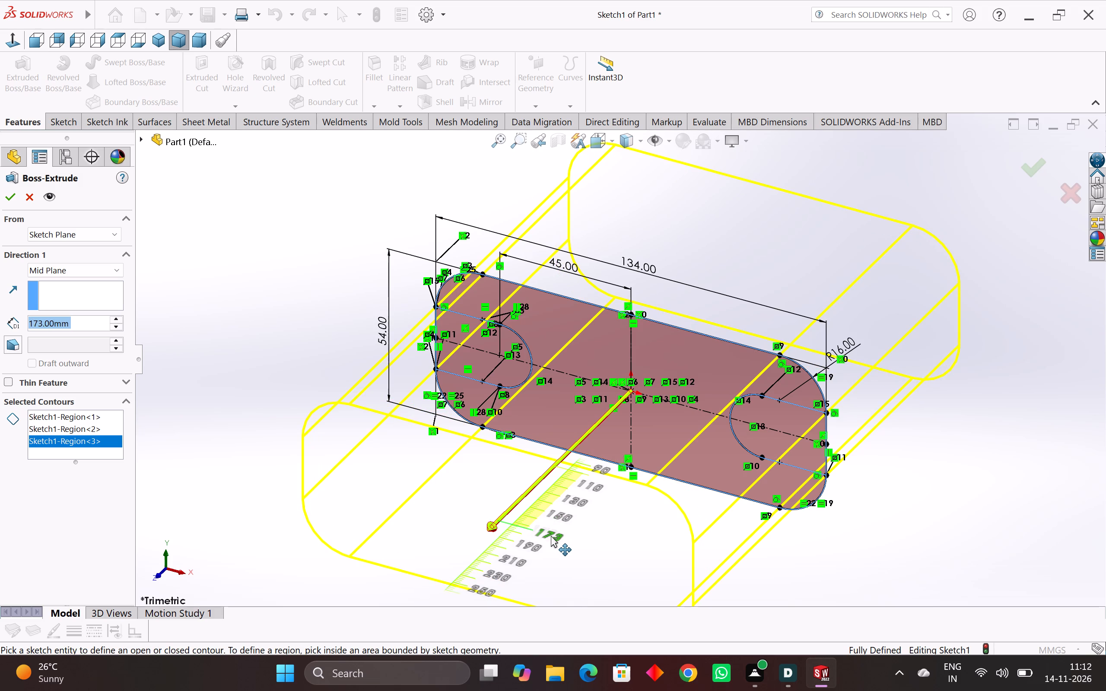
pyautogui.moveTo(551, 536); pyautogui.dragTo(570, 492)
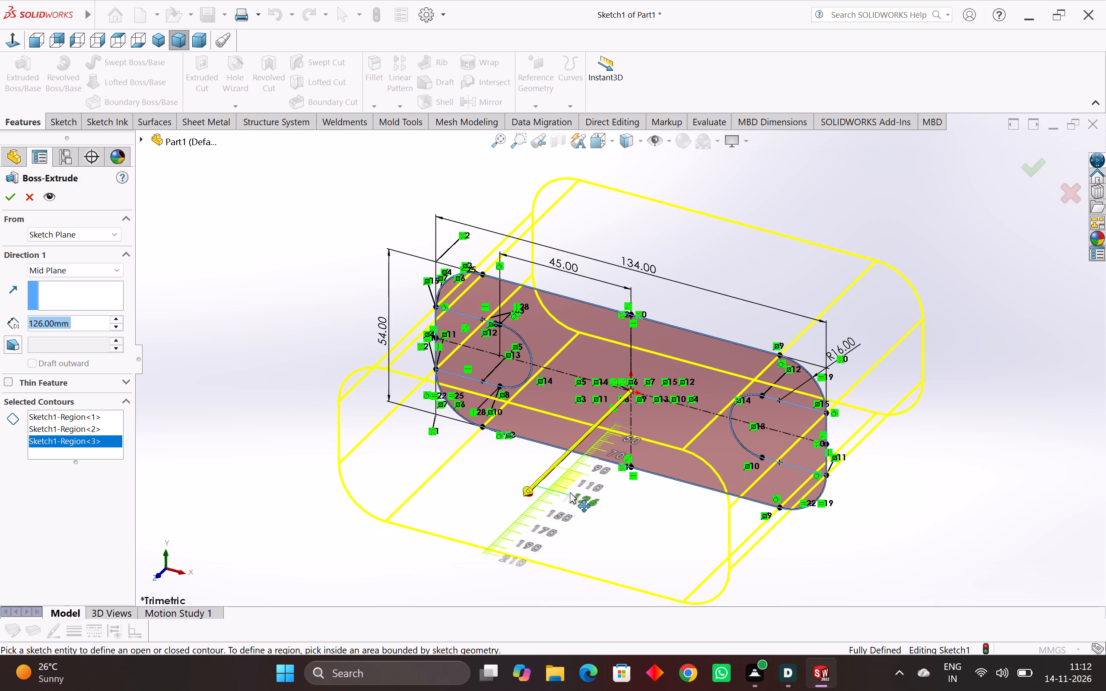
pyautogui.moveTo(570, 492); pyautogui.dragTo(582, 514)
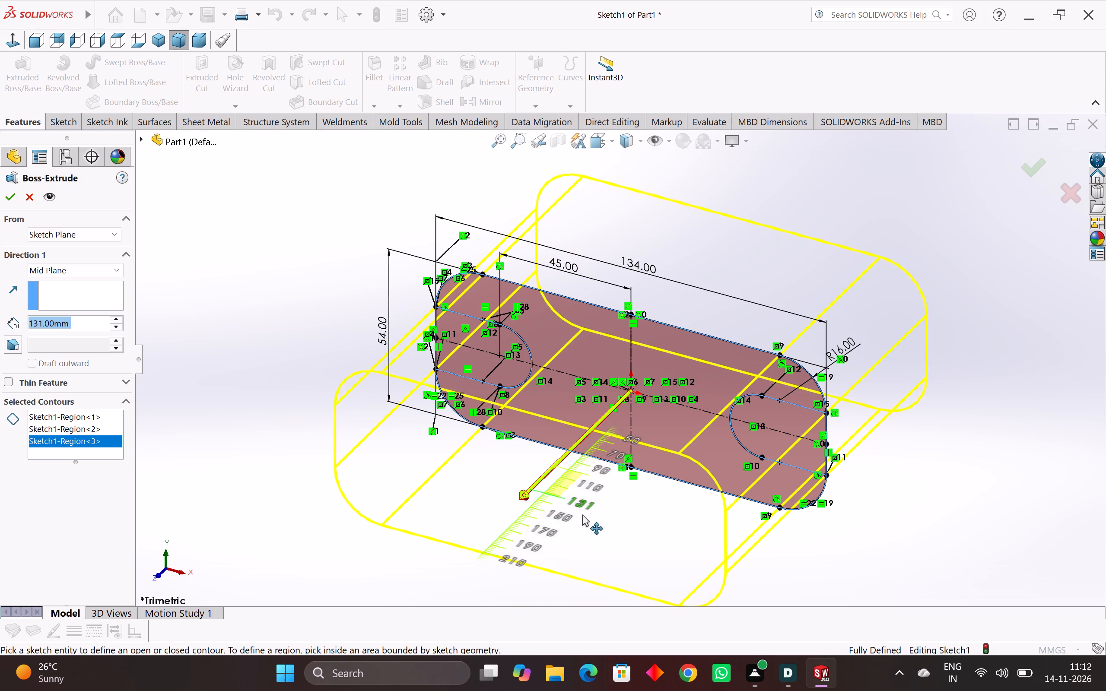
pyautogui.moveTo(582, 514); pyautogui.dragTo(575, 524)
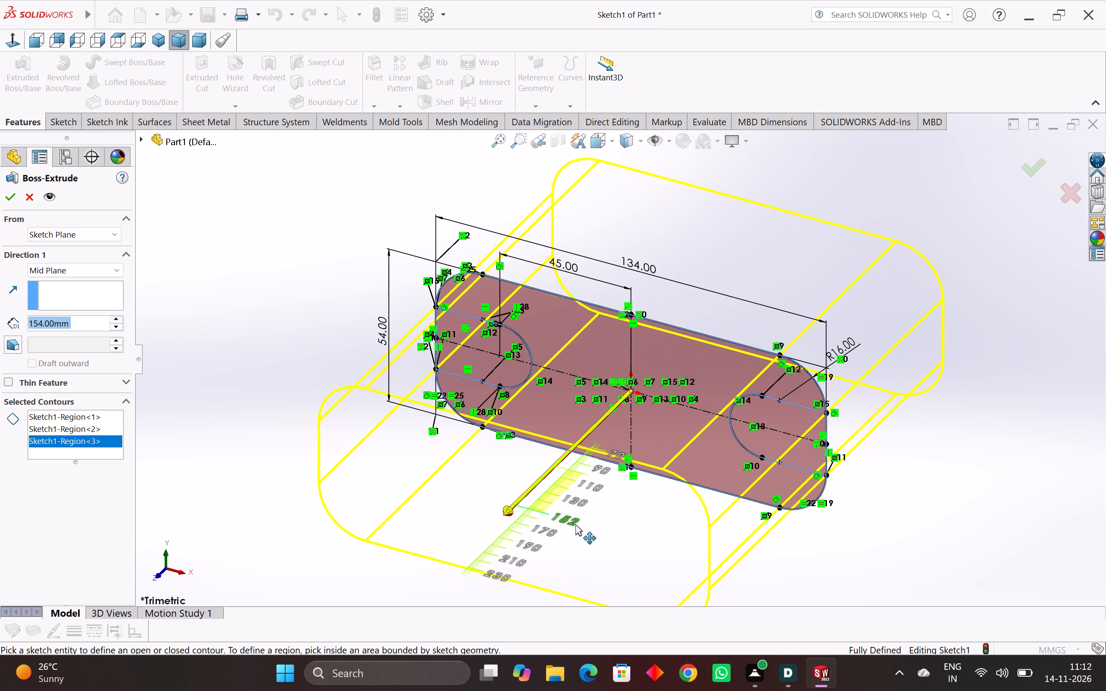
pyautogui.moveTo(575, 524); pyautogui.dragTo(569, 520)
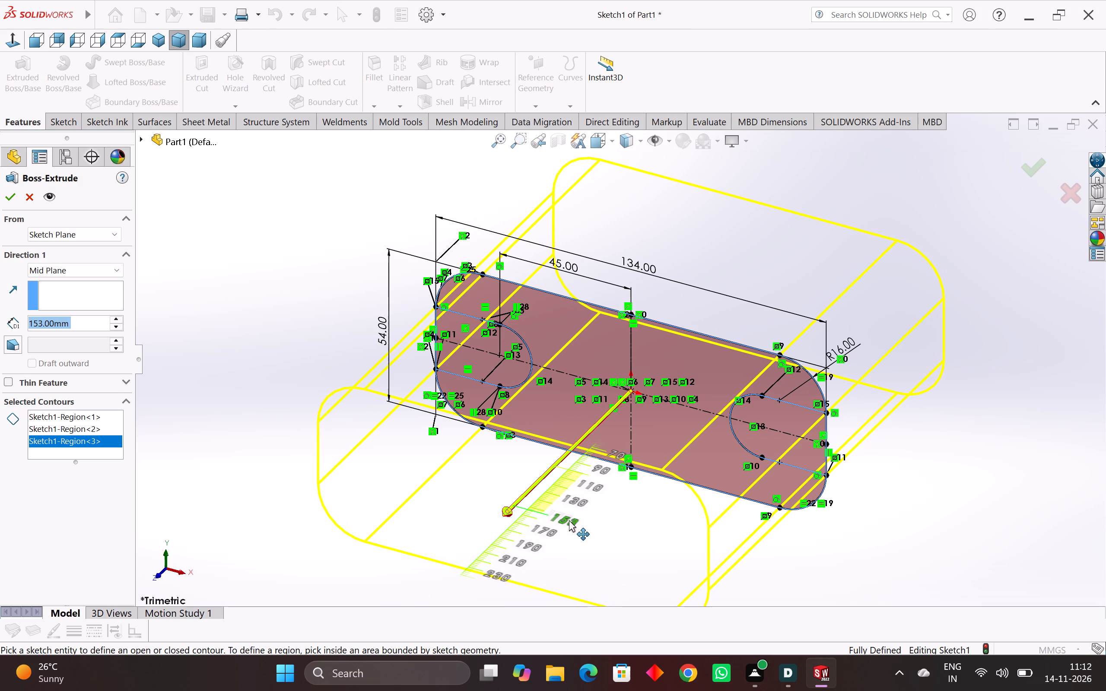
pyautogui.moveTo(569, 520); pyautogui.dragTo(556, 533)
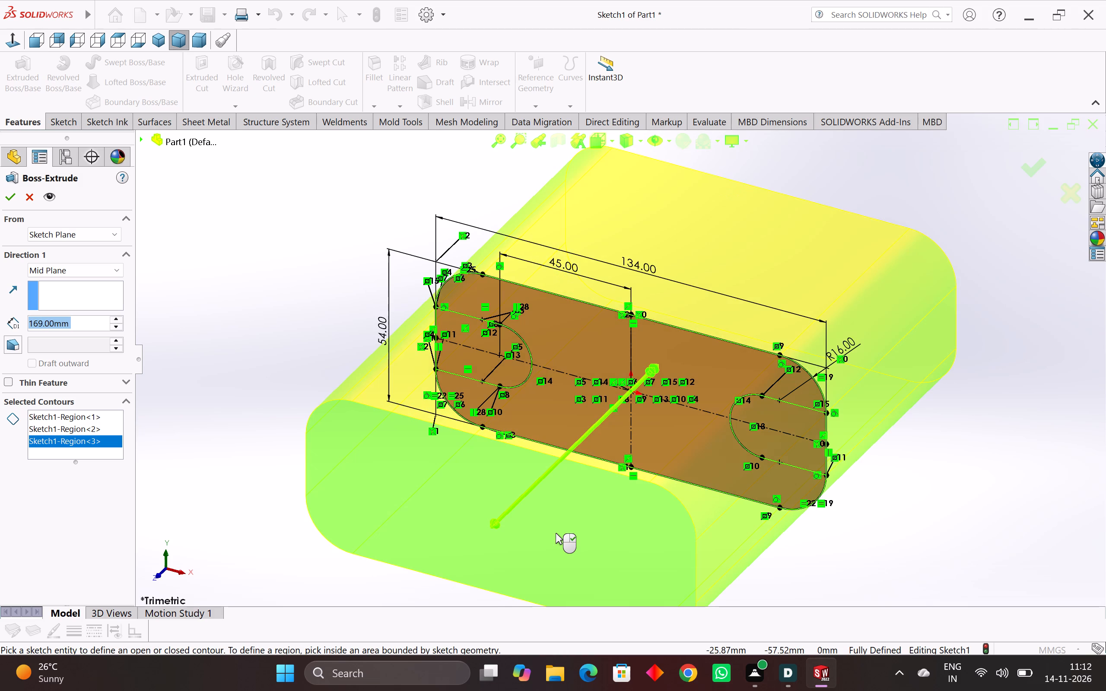
# Stretch the mid-plane extrusion preview freehand to a depth of about 192 mm.
pyautogui.moveTo(498, 523); pyautogui.dragTo(537, 503)
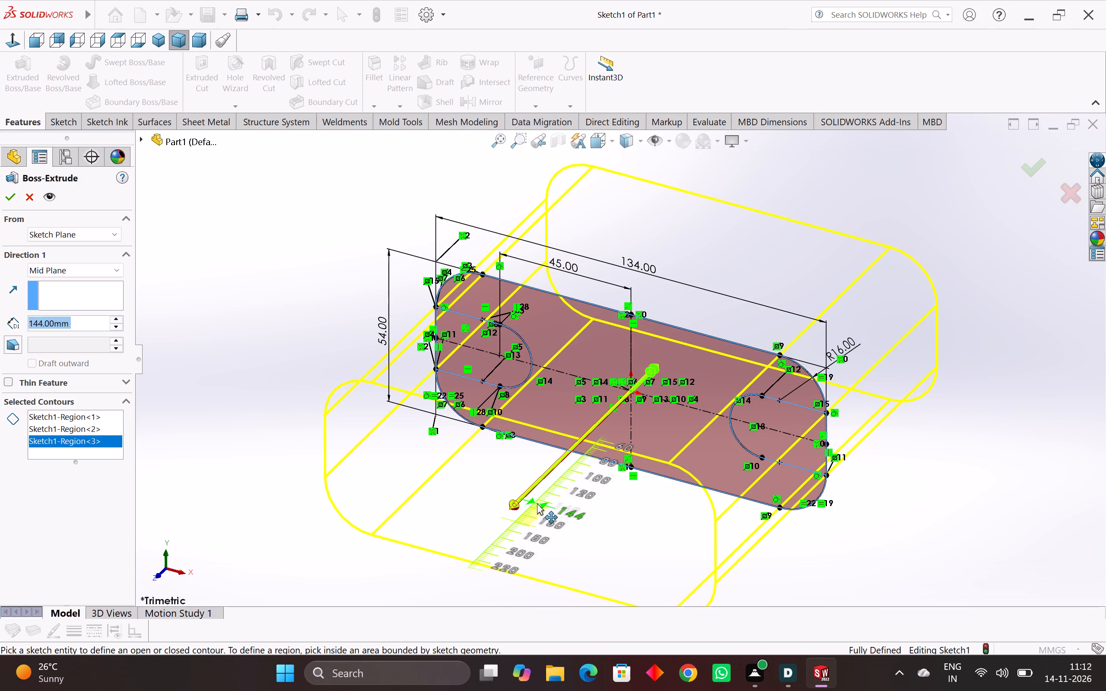
pyautogui.moveTo(537, 503); pyautogui.dragTo(534, 515)
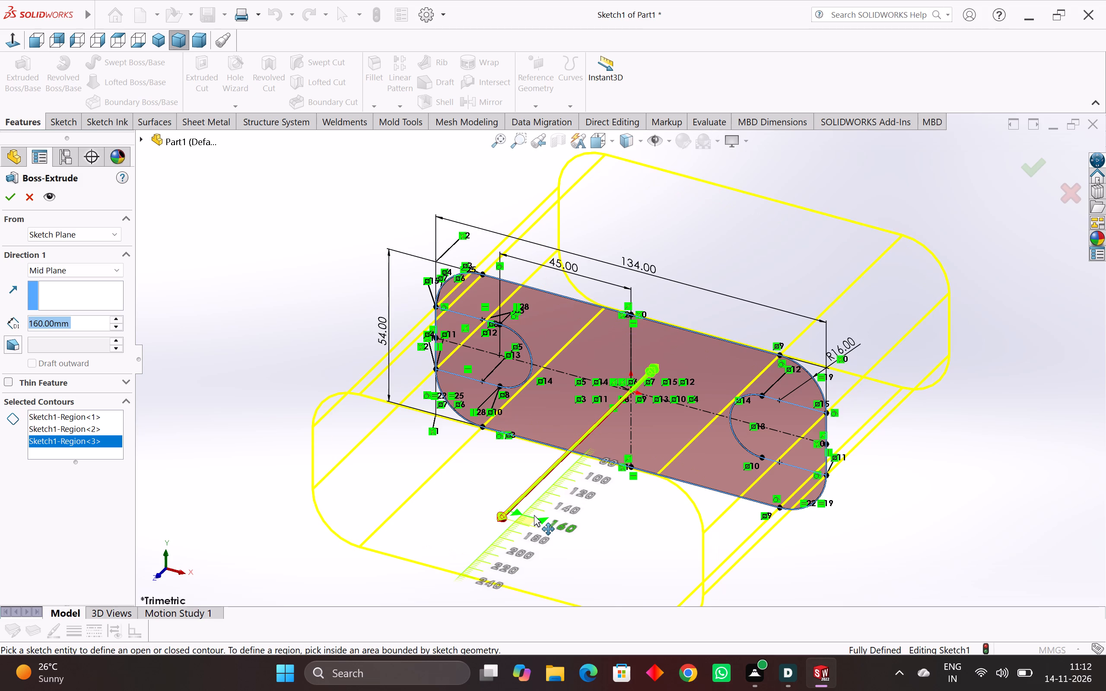
pyautogui.moveTo(534, 515); pyautogui.dragTo(523, 538)
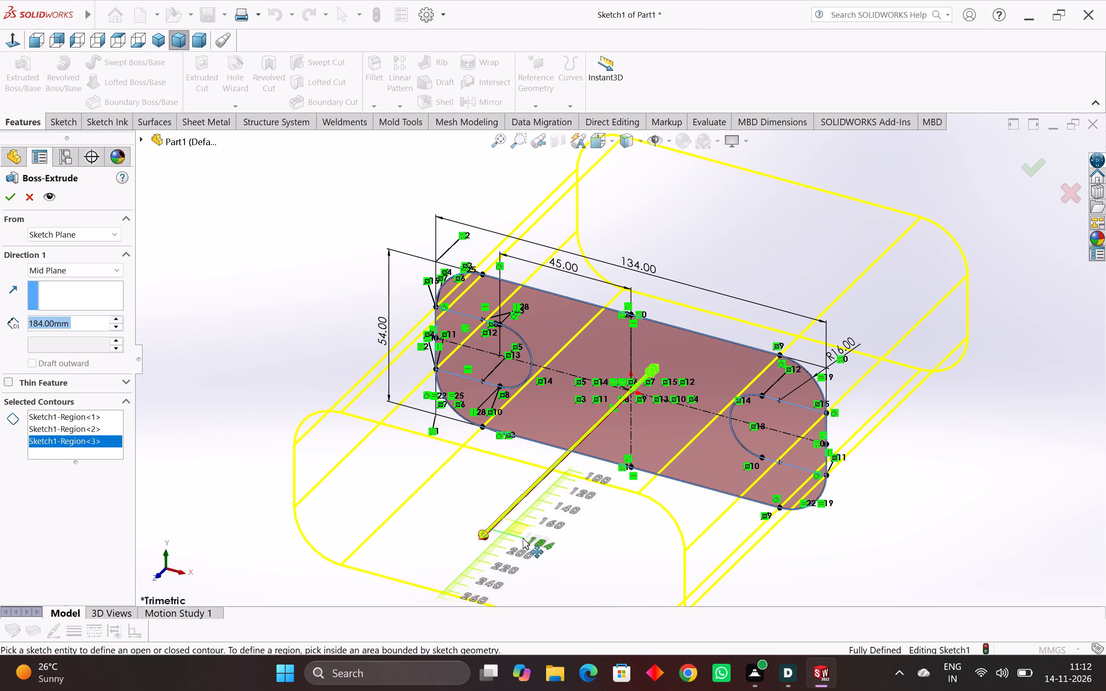
pyautogui.moveTo(523, 538); pyautogui.dragTo(597, 514)
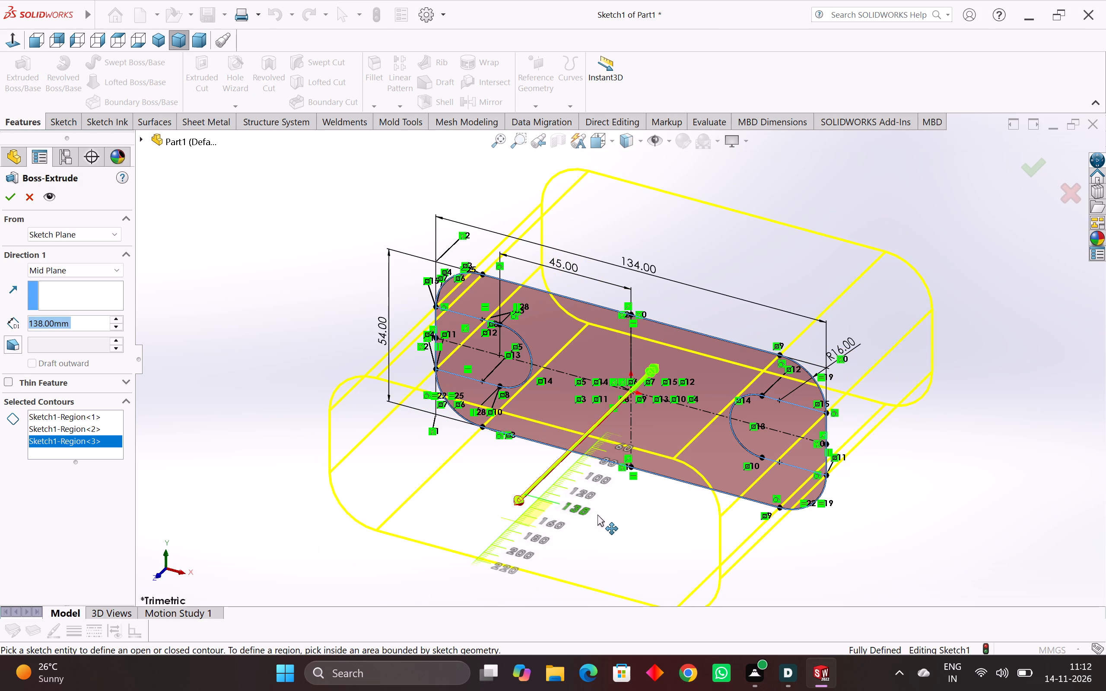
pyautogui.moveTo(597, 514); pyautogui.dragTo(599, 517)
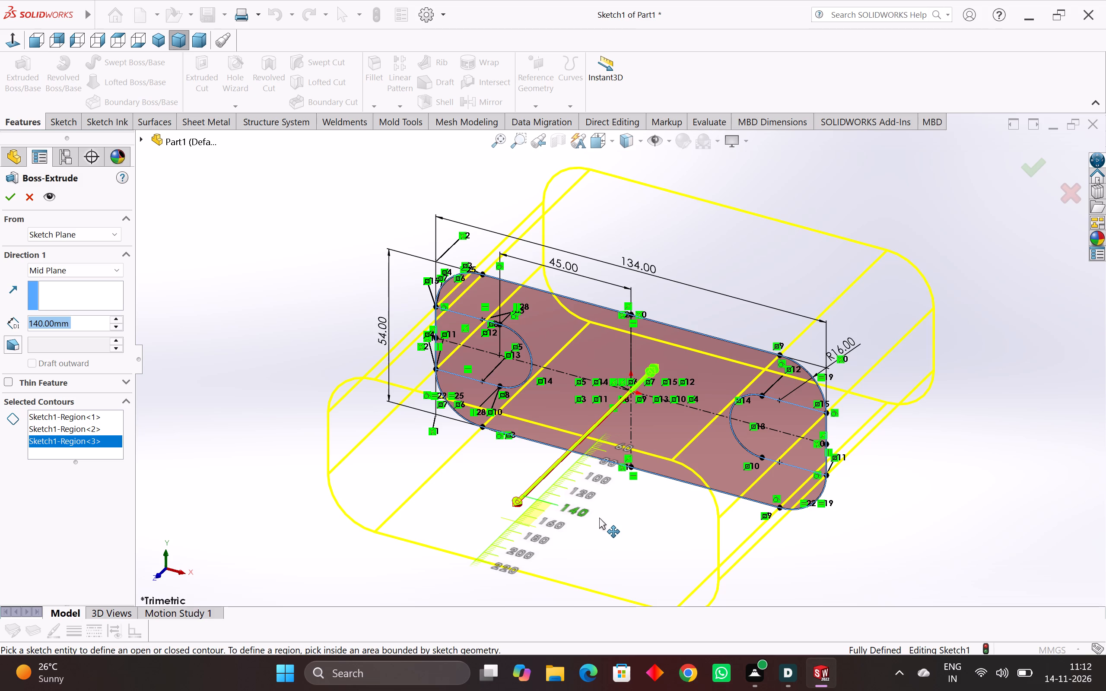
pyautogui.moveTo(599, 517); pyautogui.dragTo(602, 523)
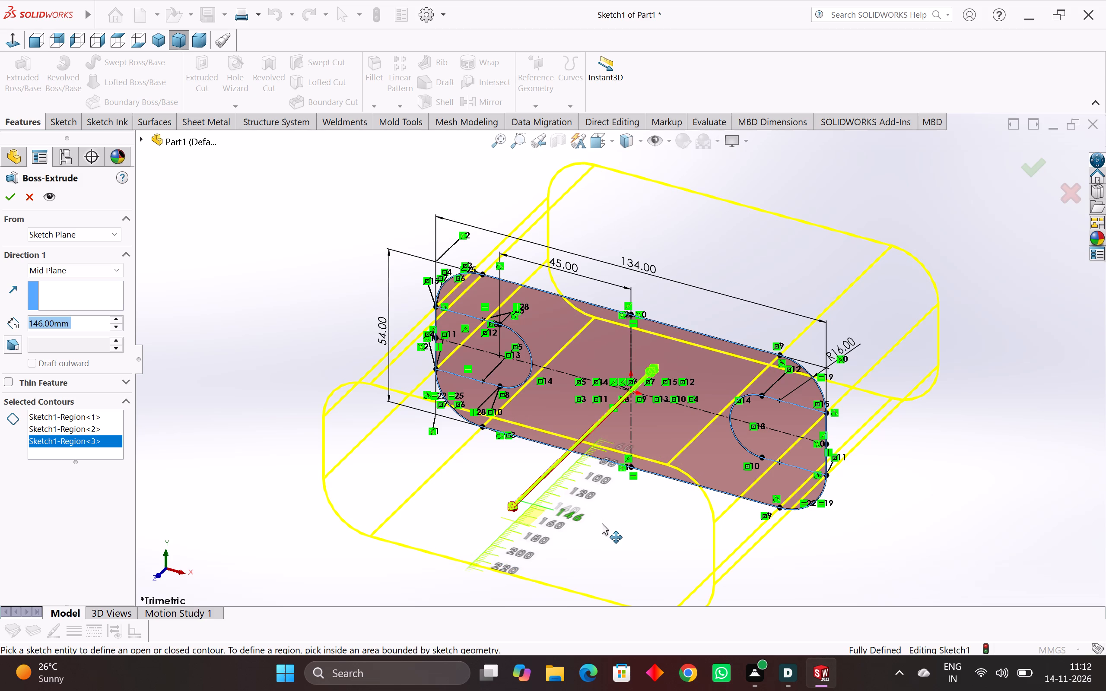
pyautogui.moveTo(602, 523); pyautogui.dragTo(628, 507)
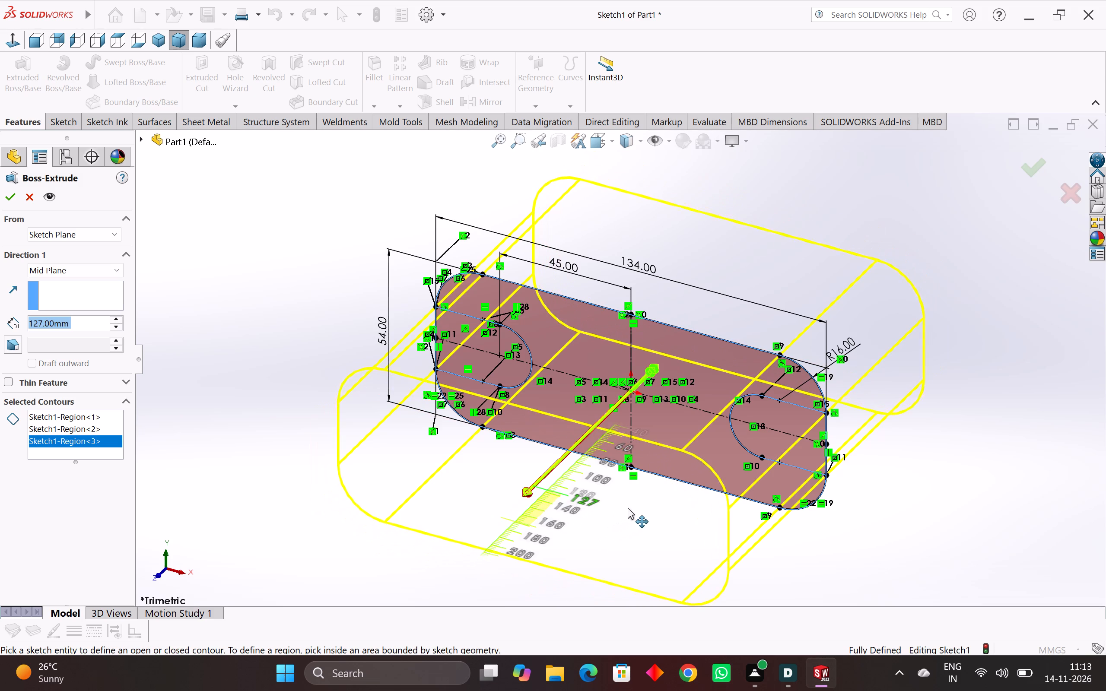
pyautogui.moveTo(628, 507); pyautogui.dragTo(578, 530)
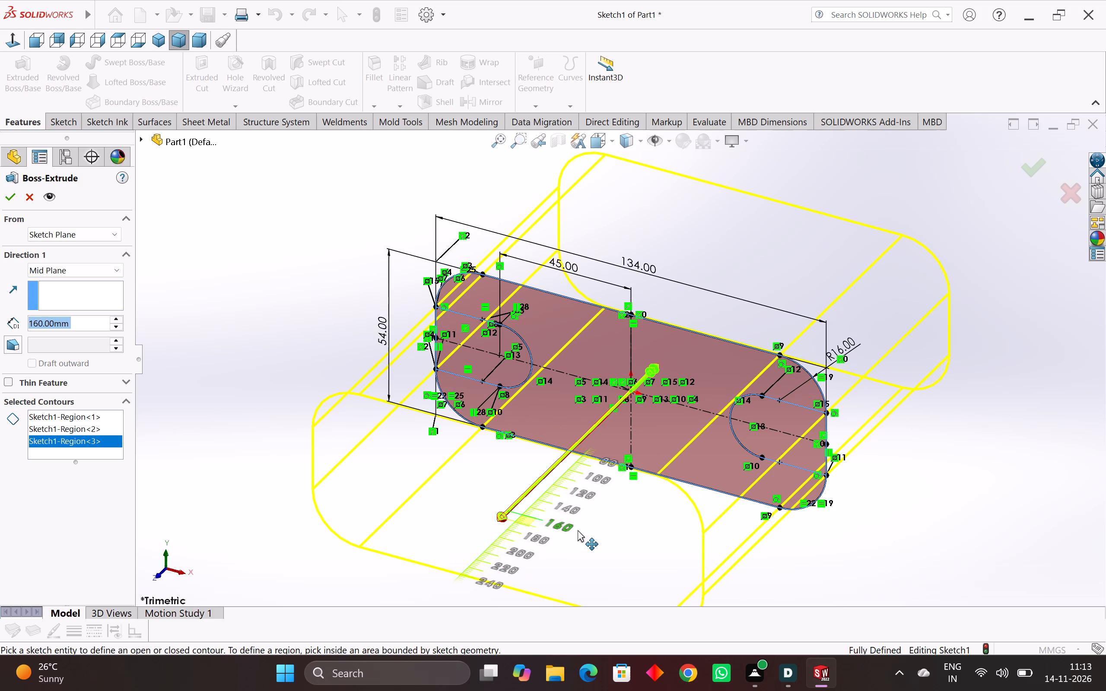
pyautogui.moveTo(578, 530); pyautogui.dragTo(577, 531)
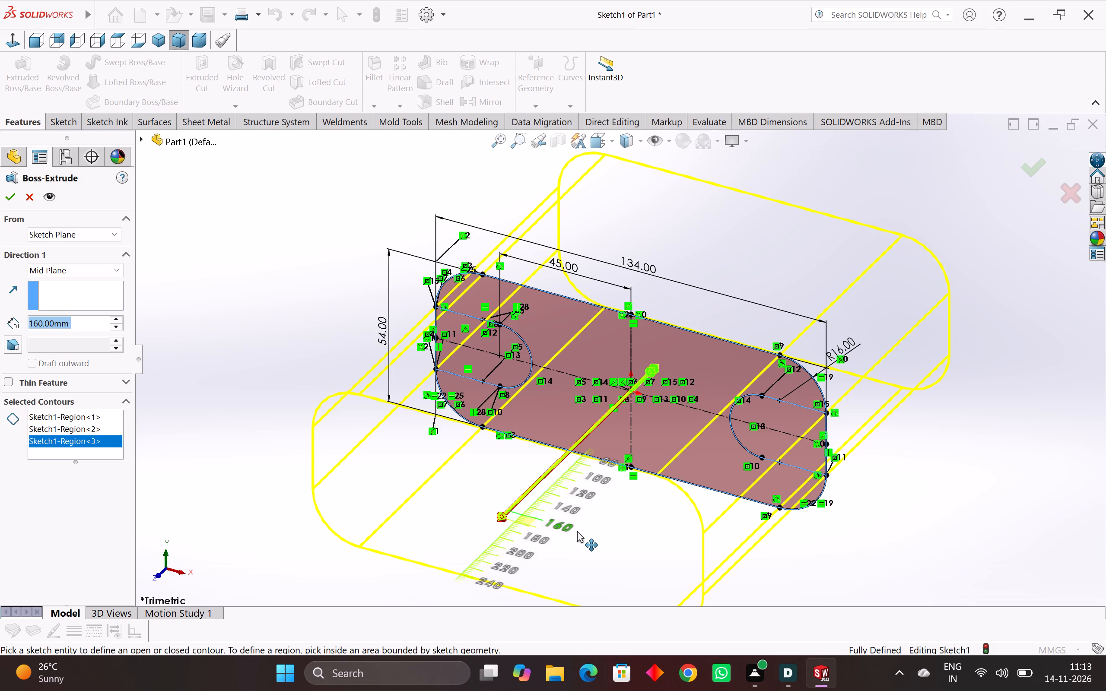
pyautogui.moveTo(577, 531); pyautogui.dragTo(563, 545)
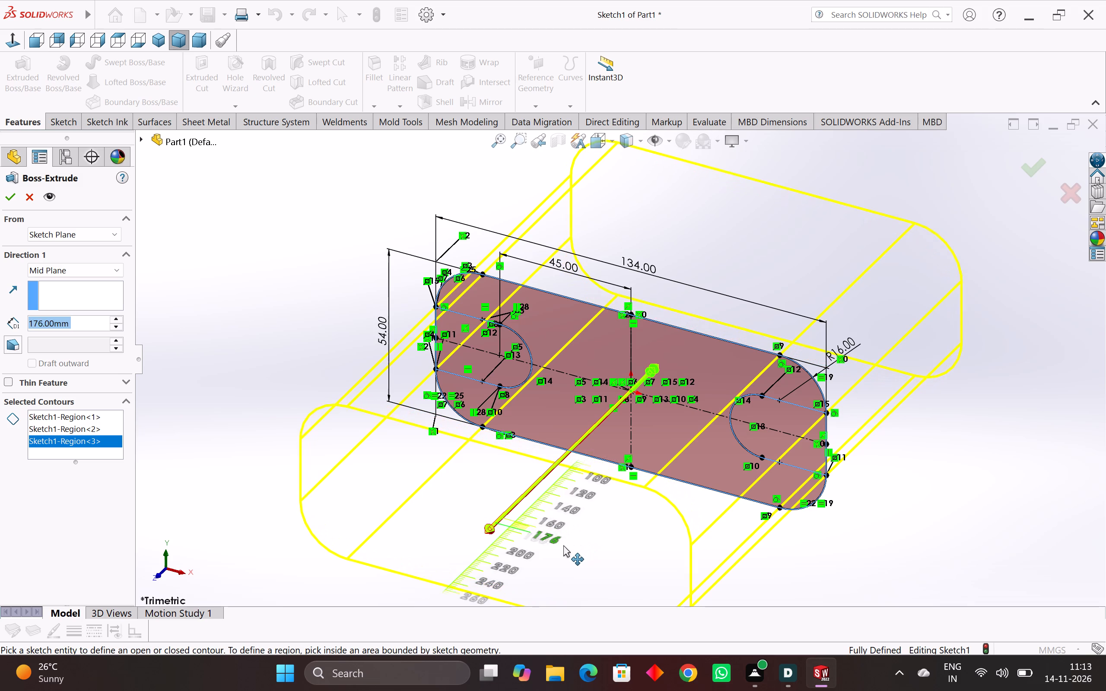
pyautogui.moveTo(563, 545); pyautogui.dragTo(557, 555)
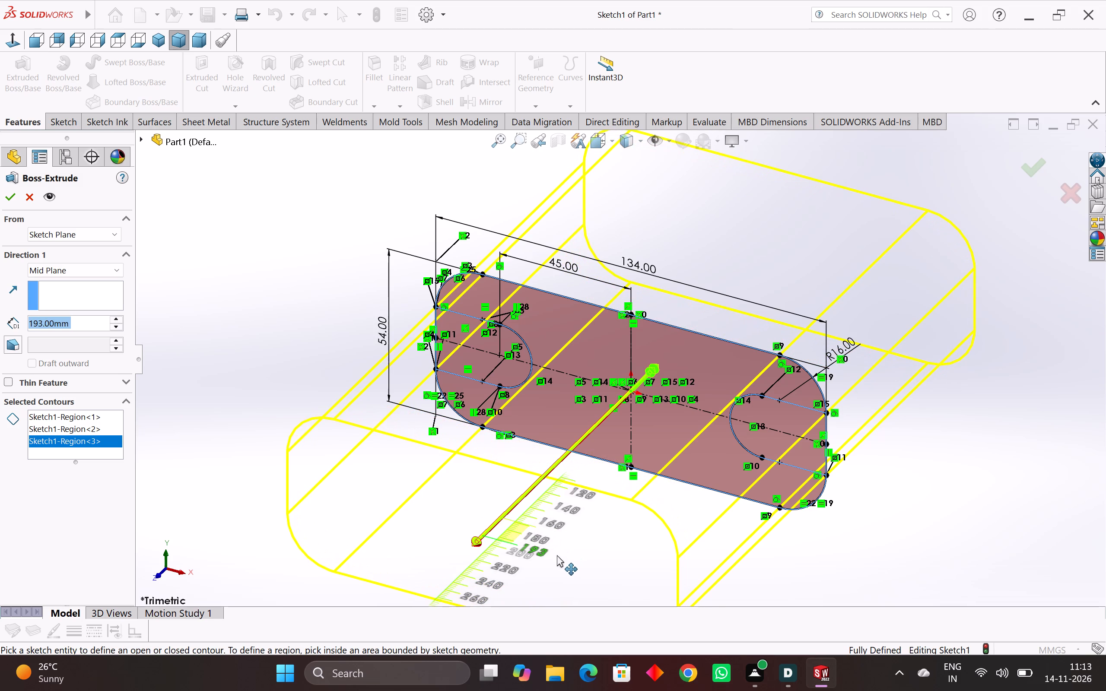
pyautogui.moveTo(557, 555); pyautogui.dragTo(556, 555)
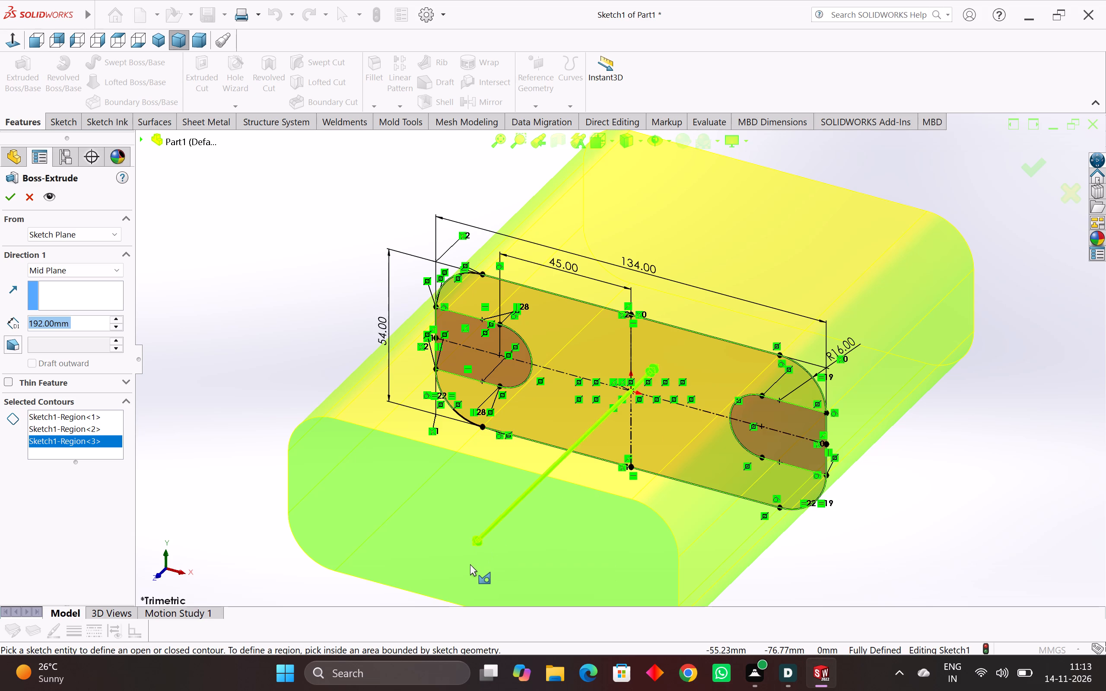
# Set the extrusion's start condition to Offset.
pyautogui.click(98, 237)
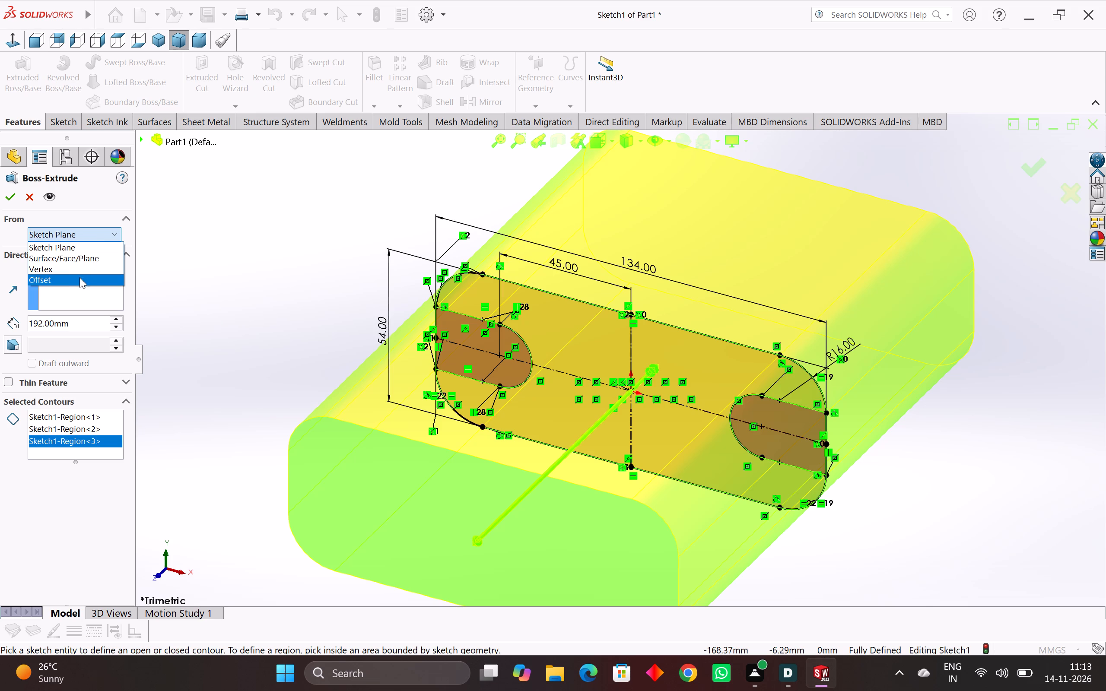
pyautogui.click(75, 279)
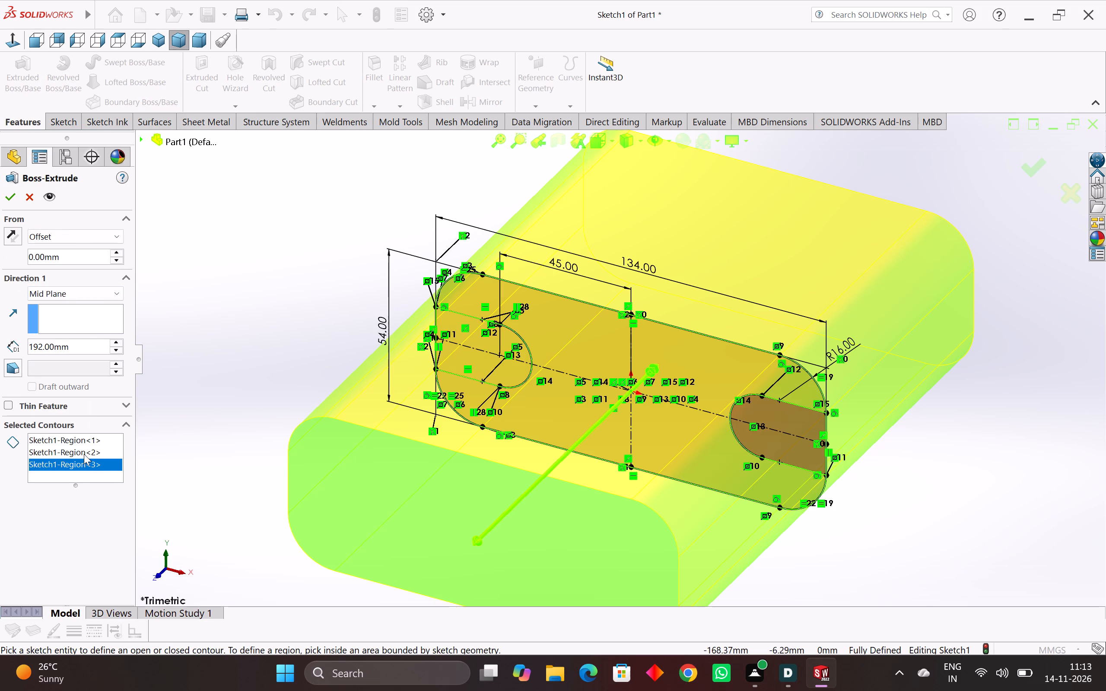
# Clear all the selected contour regions from the extrusion.
pyautogui.rightClick(86, 468)
pyautogui.click(106, 473)
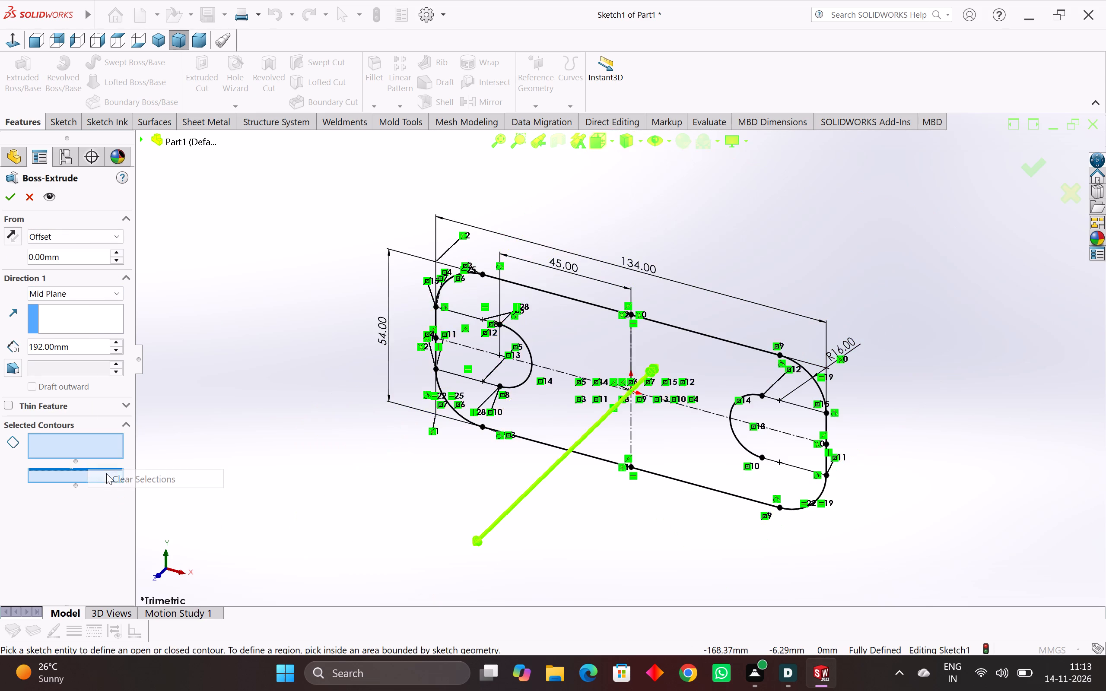
# Set the extrusion's start condition to Sketch Plane.
pyautogui.click(71, 238)
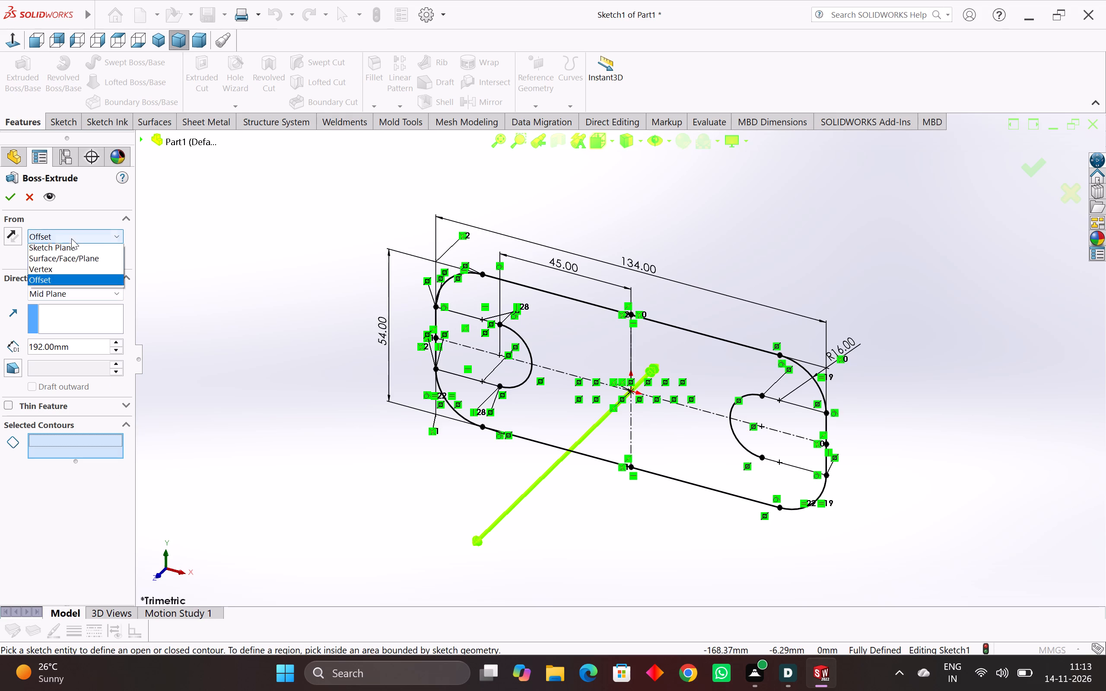
pyautogui.click(59, 247)
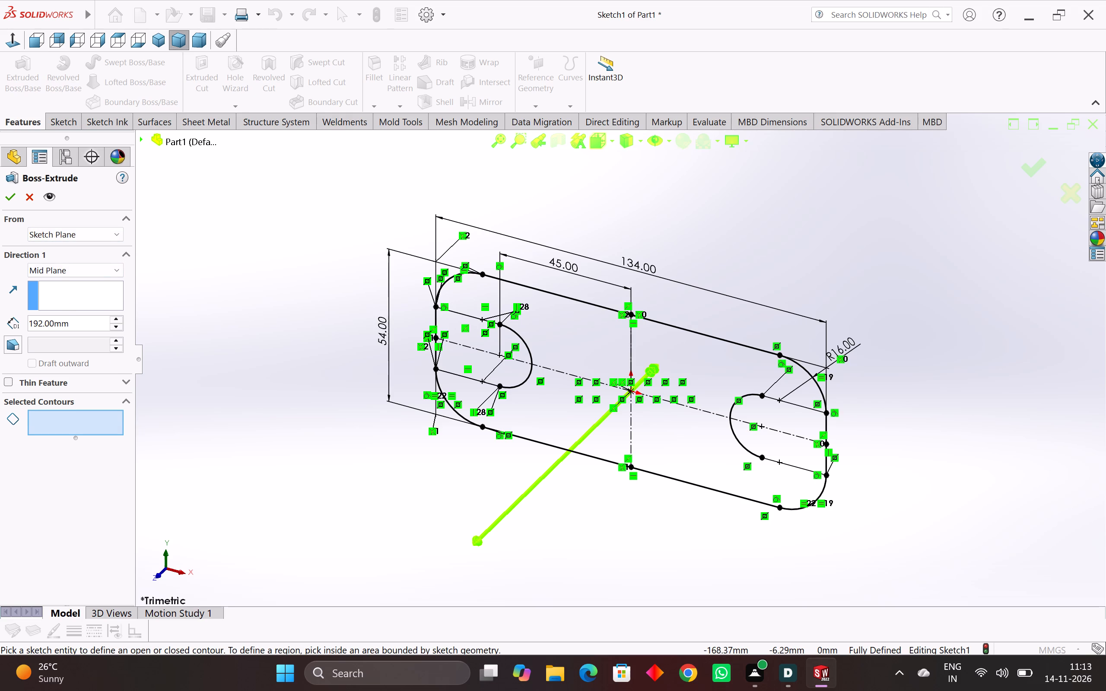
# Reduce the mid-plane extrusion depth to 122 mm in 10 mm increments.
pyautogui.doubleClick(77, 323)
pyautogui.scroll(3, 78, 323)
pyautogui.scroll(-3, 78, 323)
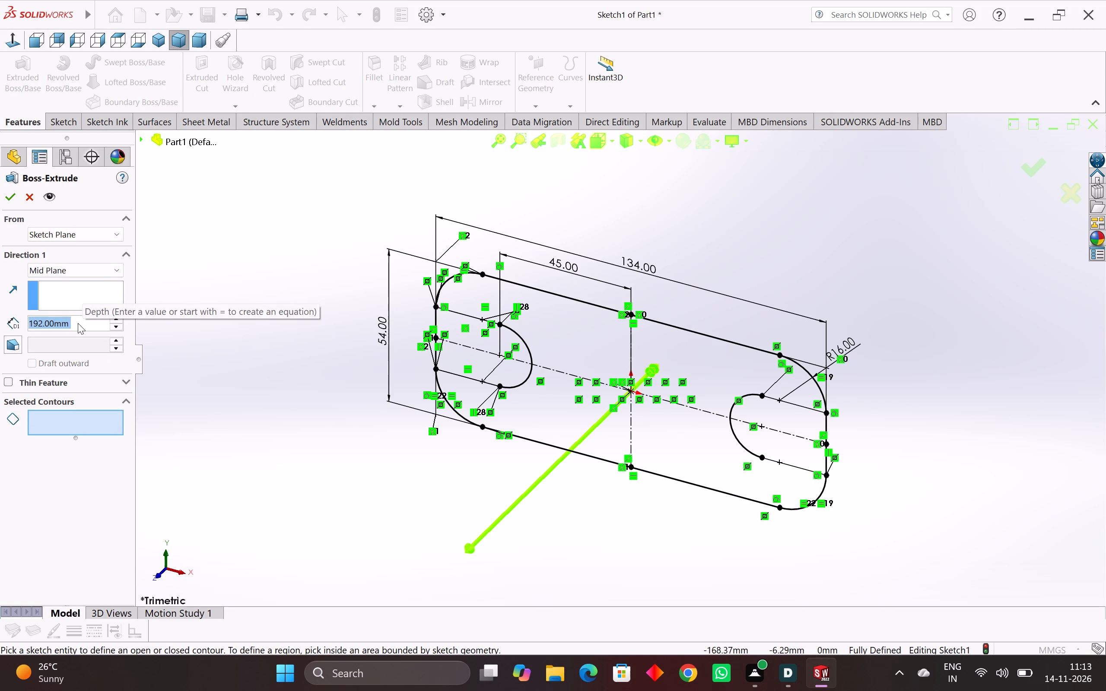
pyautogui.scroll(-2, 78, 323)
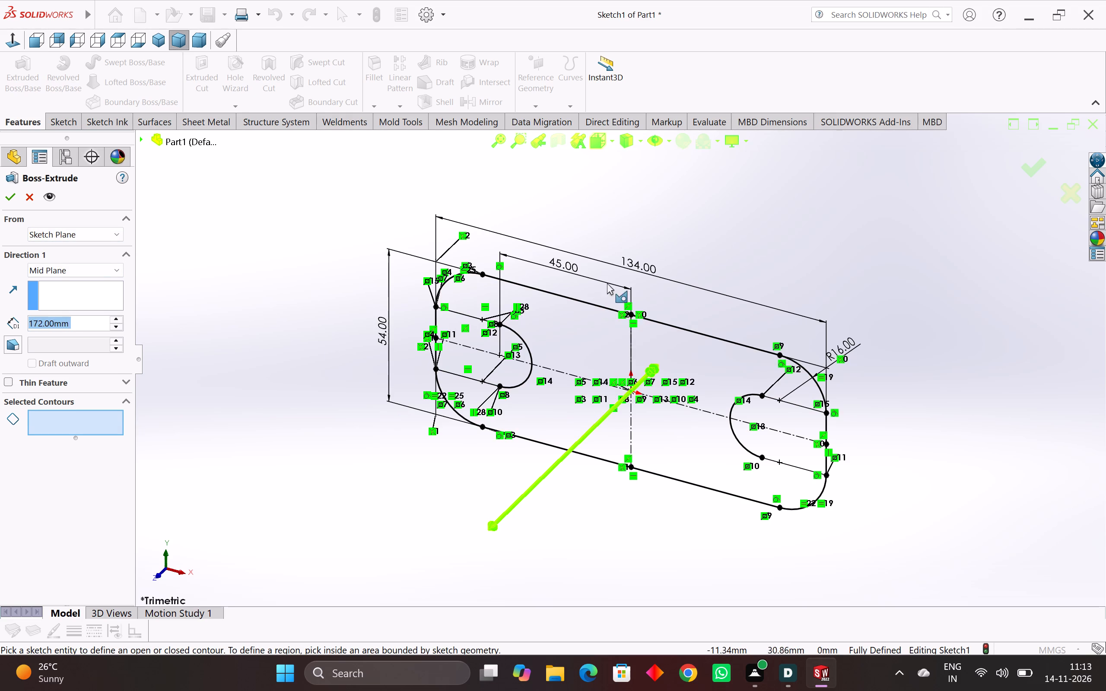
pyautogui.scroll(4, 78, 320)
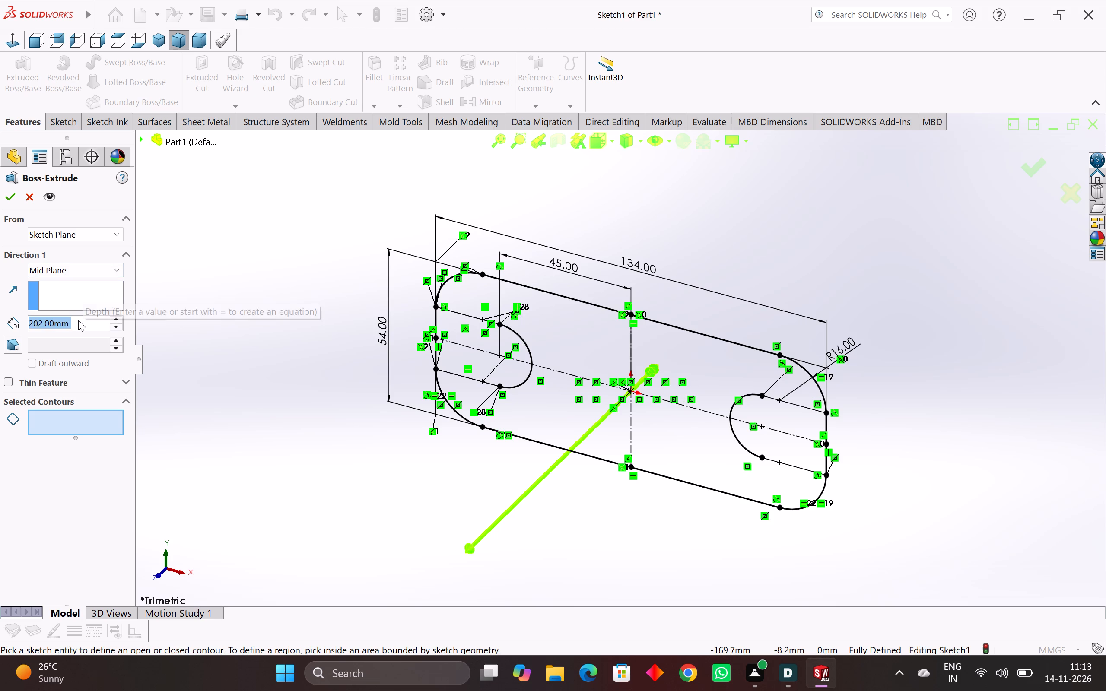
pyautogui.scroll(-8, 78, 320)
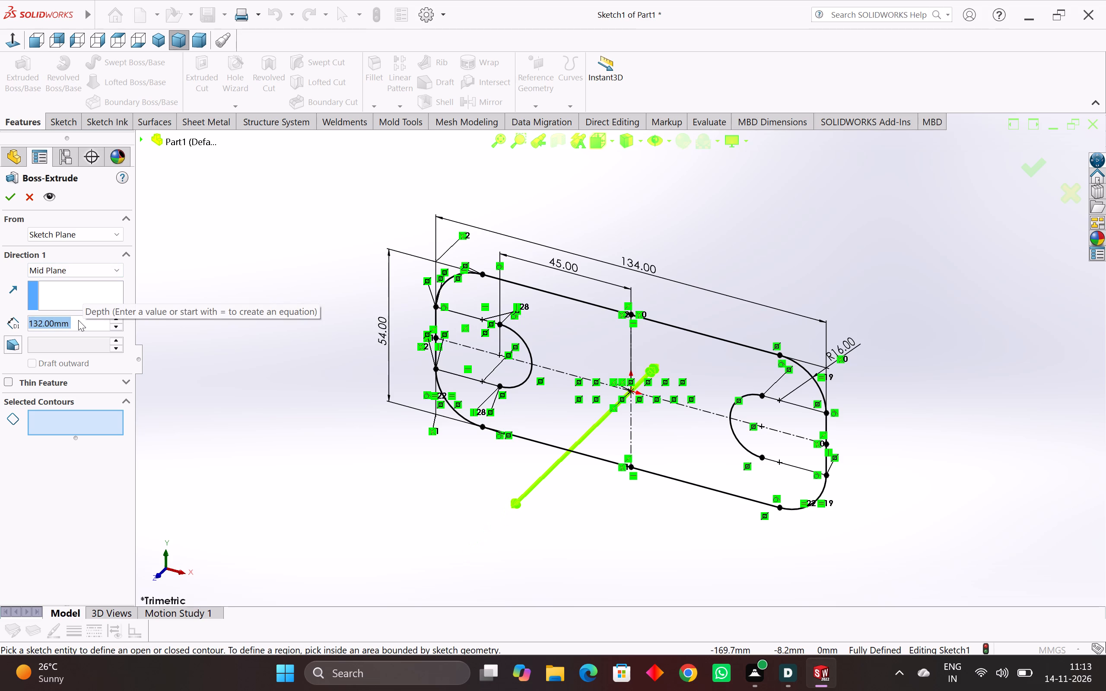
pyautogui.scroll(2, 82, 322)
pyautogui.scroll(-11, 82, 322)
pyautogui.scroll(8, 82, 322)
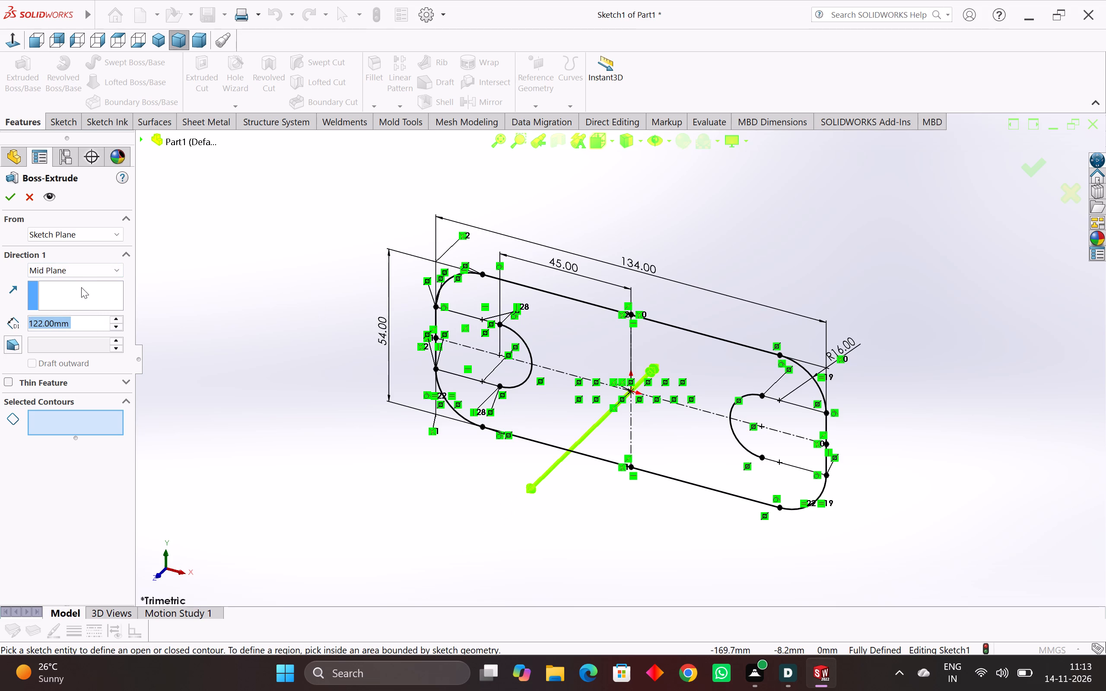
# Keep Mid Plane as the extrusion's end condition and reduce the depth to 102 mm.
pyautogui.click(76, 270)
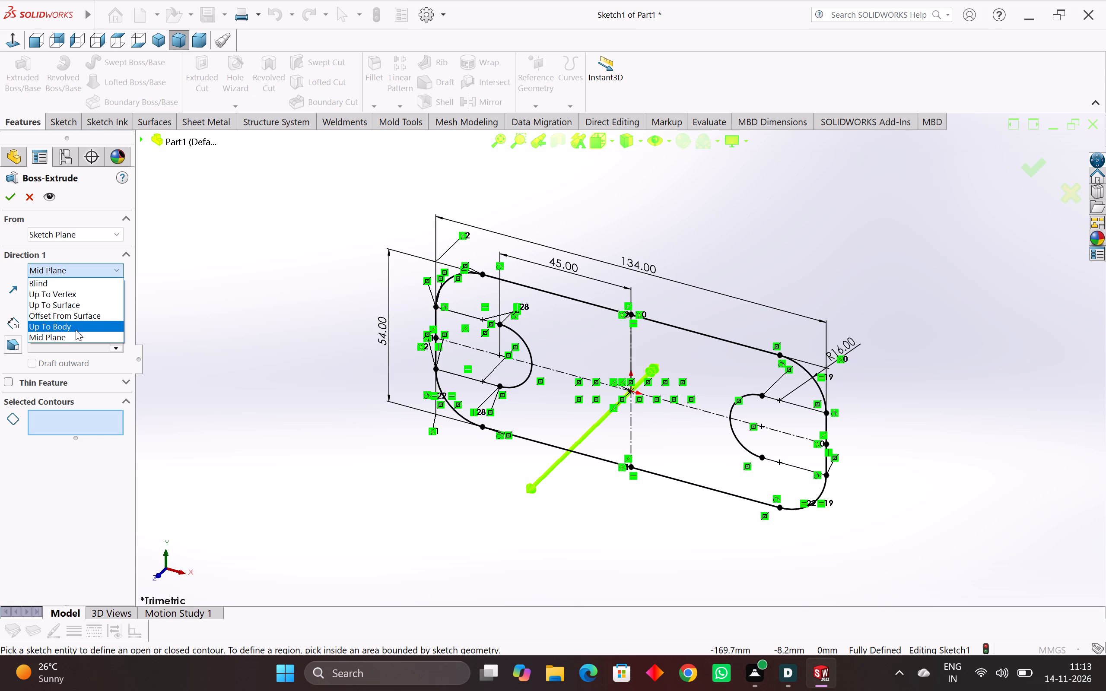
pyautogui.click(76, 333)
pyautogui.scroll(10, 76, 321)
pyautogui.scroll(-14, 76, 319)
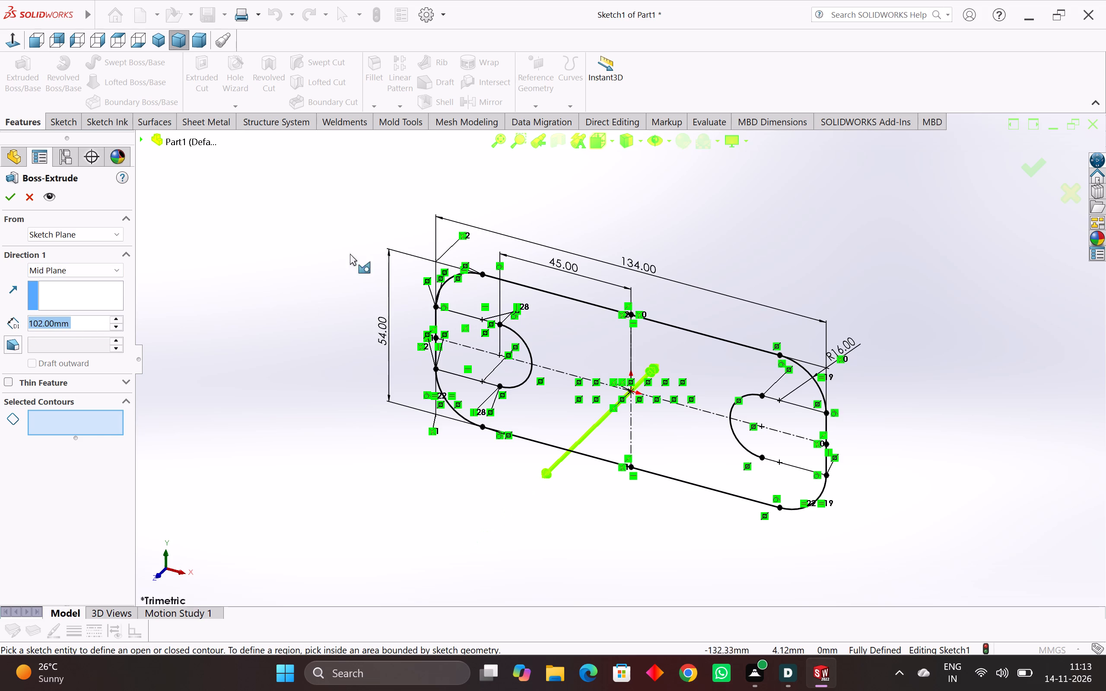
# Select the main plate region between the two end slots as the extrusion's contour.
pyautogui.click(547, 312)
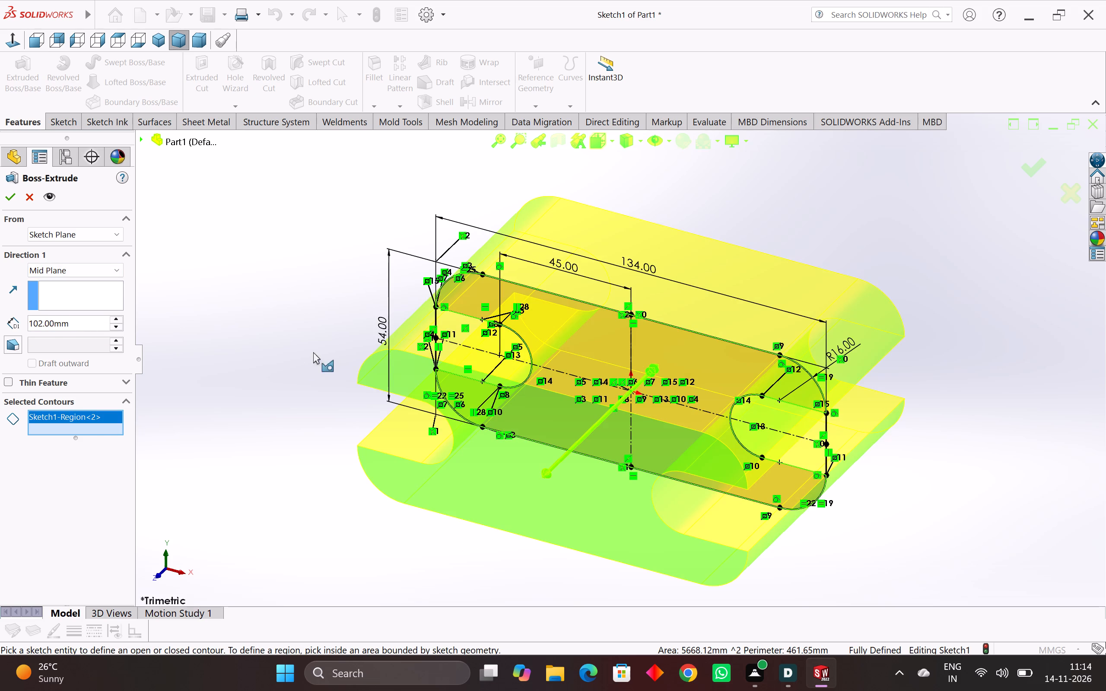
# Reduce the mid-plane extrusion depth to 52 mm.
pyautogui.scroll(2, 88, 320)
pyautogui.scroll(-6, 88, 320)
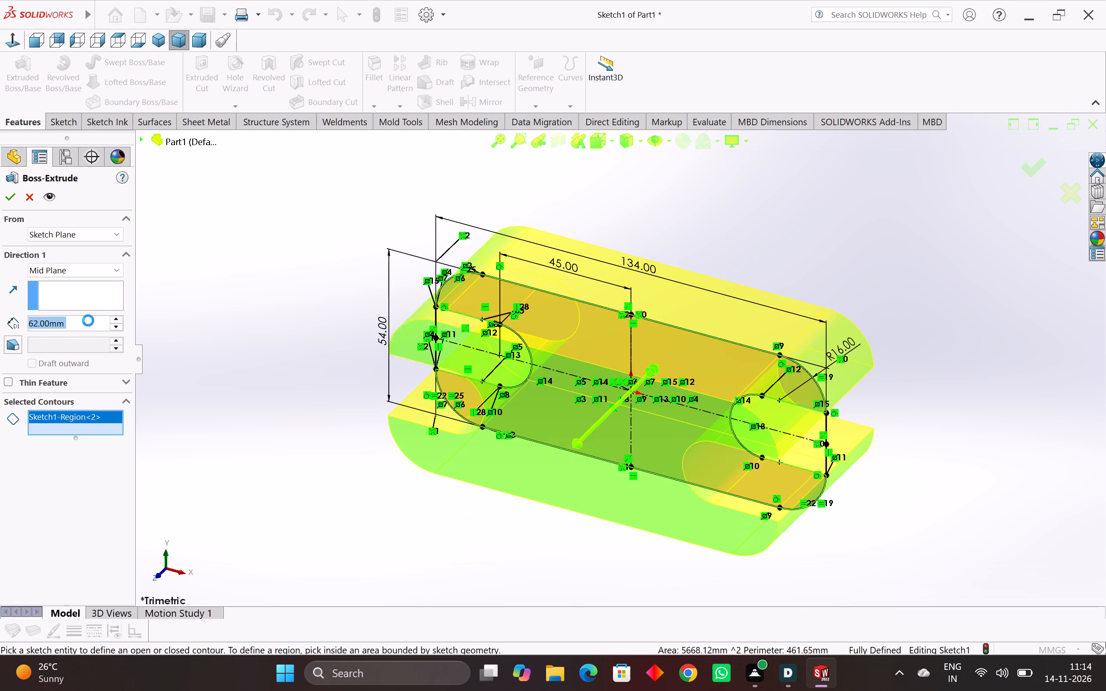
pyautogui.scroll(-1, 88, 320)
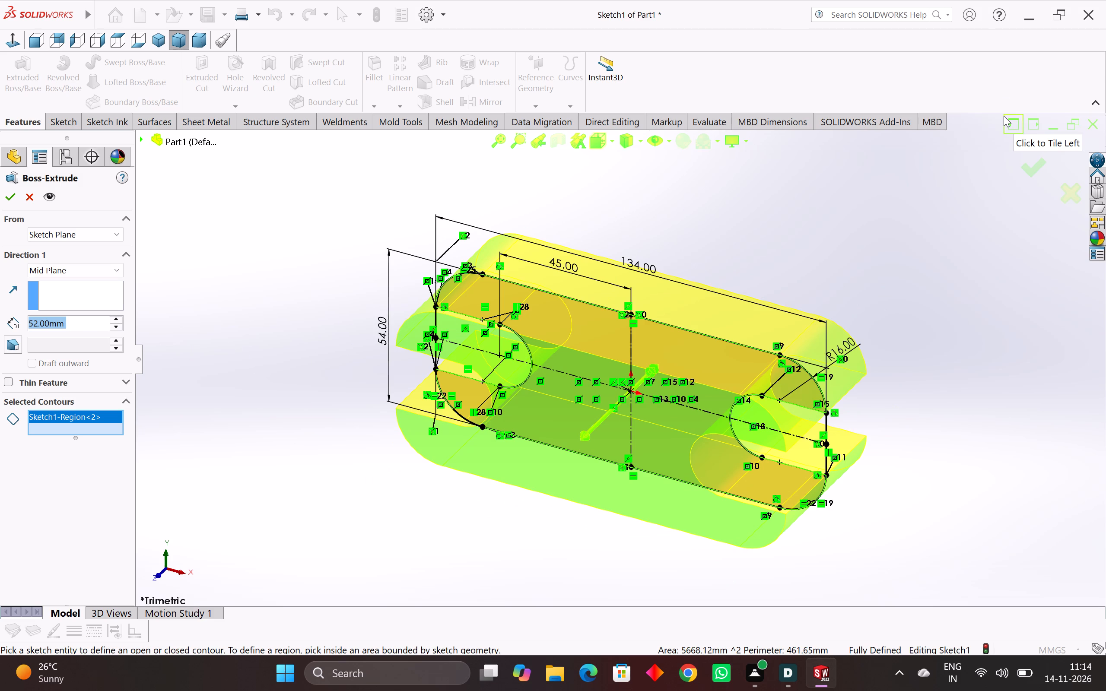
# Stretch the mid-plane extrusion preview freehand and settle on a depth of about 188 mm.
pyautogui.scroll(3, 931, 219)
pyautogui.scroll(-4, 921, 232)
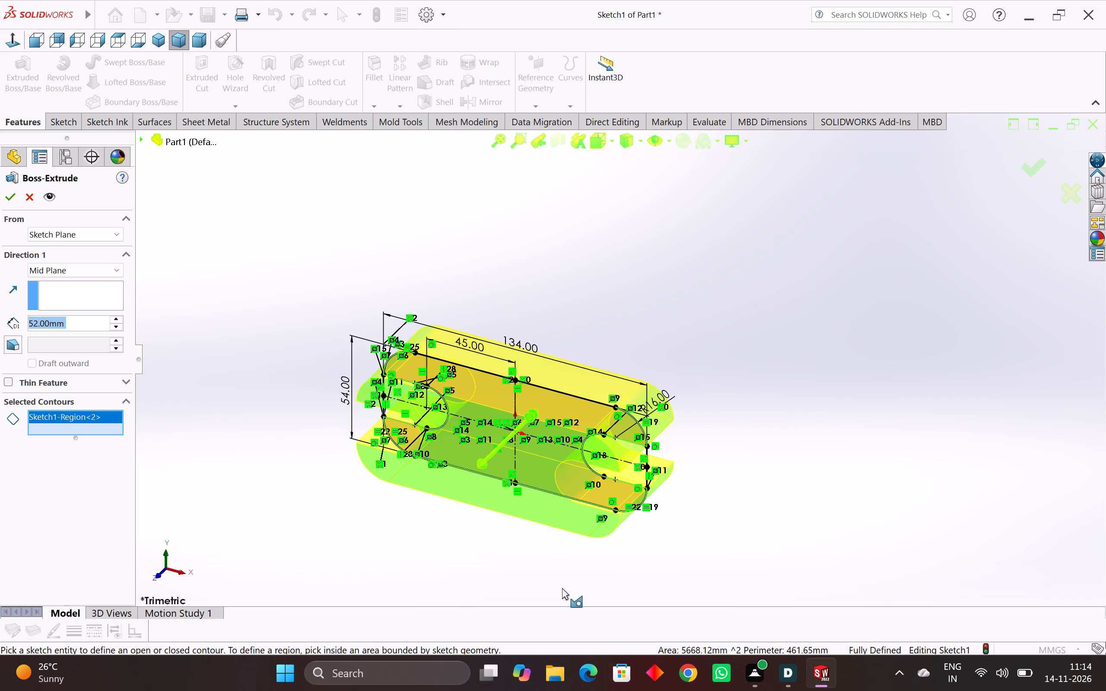
pyautogui.scroll(2, 547, 498)
pyautogui.scroll(-2, 415, 290)
pyautogui.moveTo(508, 416); pyautogui.dragTo(466, 499)
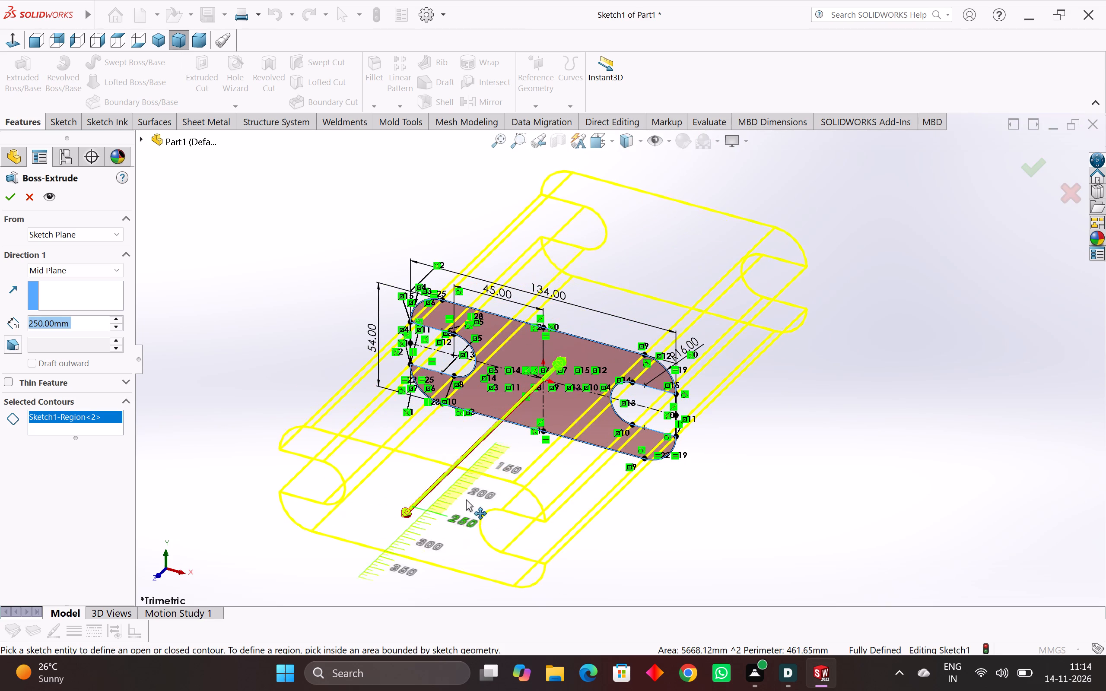
pyautogui.moveTo(466, 499); pyautogui.dragTo(474, 491)
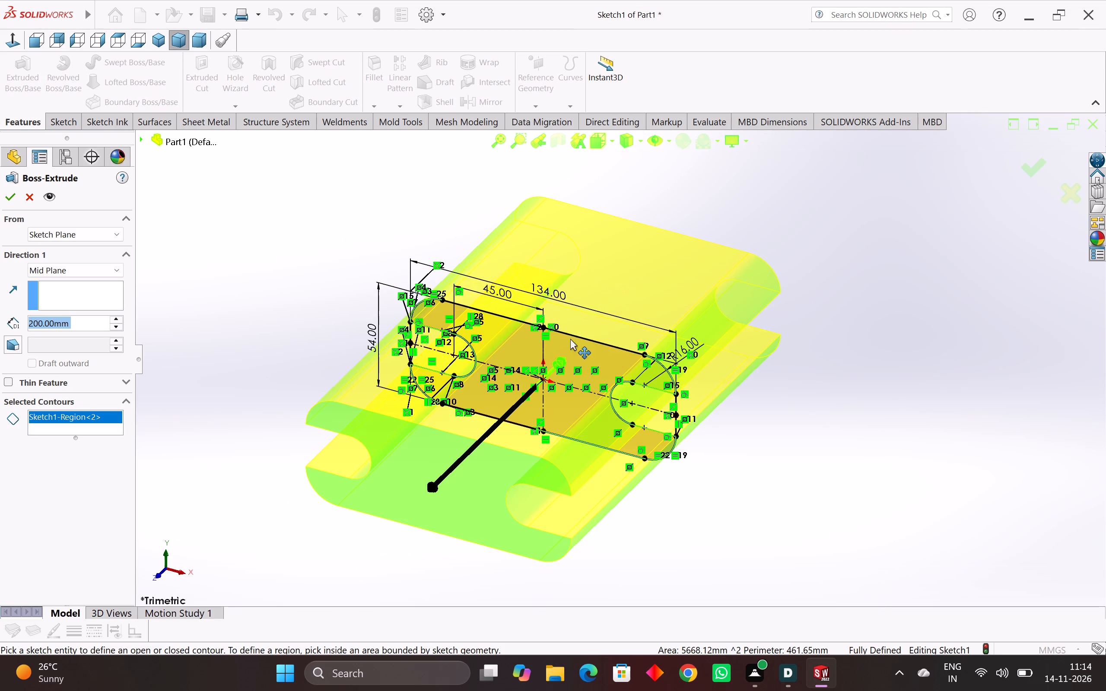
pyautogui.moveTo(432, 487); pyautogui.dragTo(414, 522)
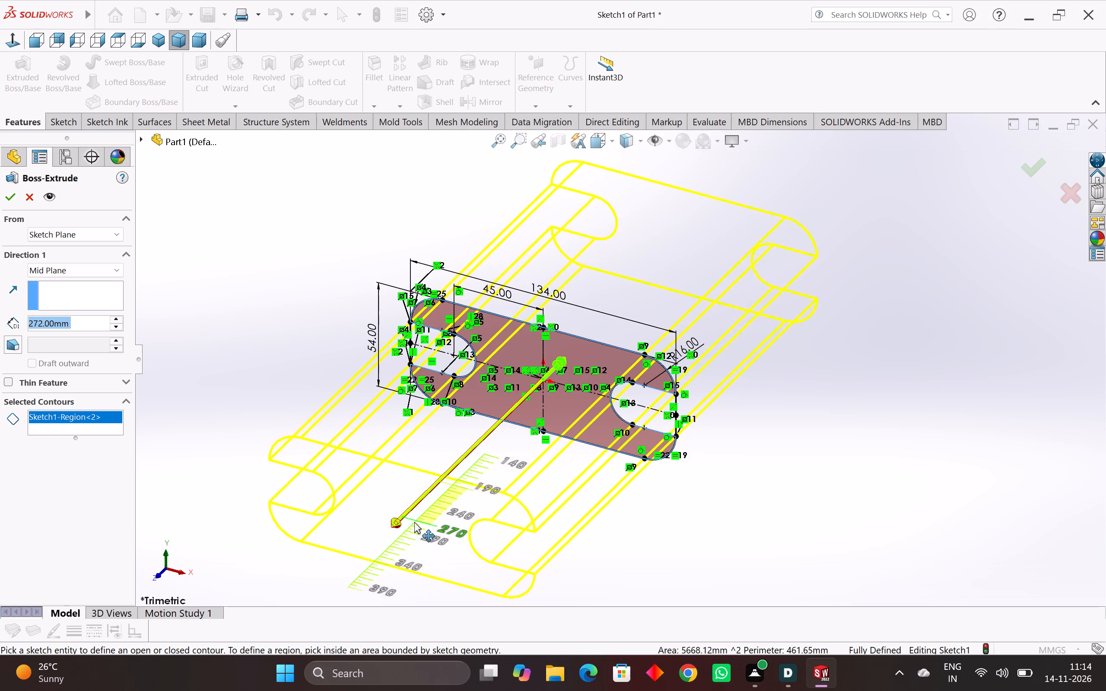
pyautogui.moveTo(414, 522); pyautogui.dragTo(523, 496)
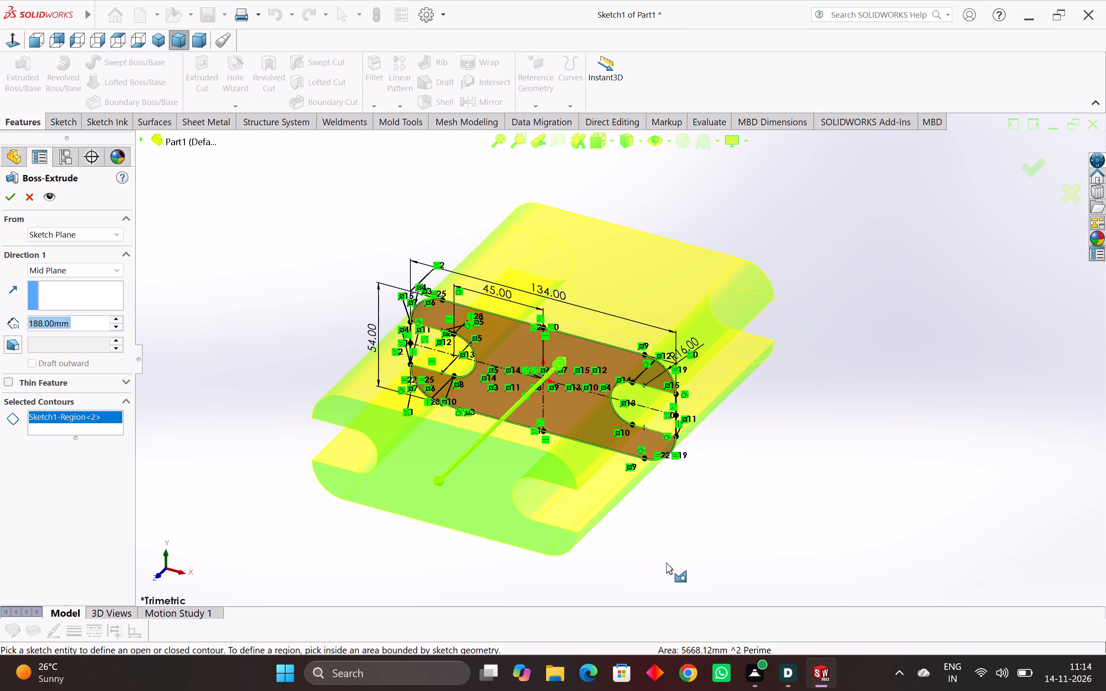
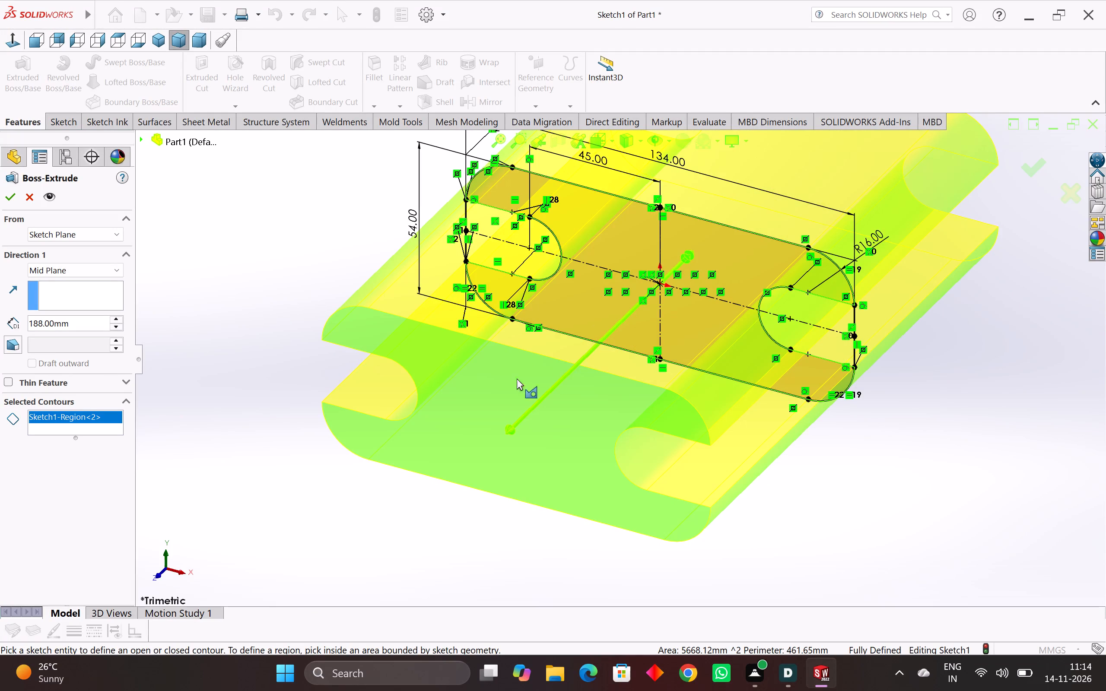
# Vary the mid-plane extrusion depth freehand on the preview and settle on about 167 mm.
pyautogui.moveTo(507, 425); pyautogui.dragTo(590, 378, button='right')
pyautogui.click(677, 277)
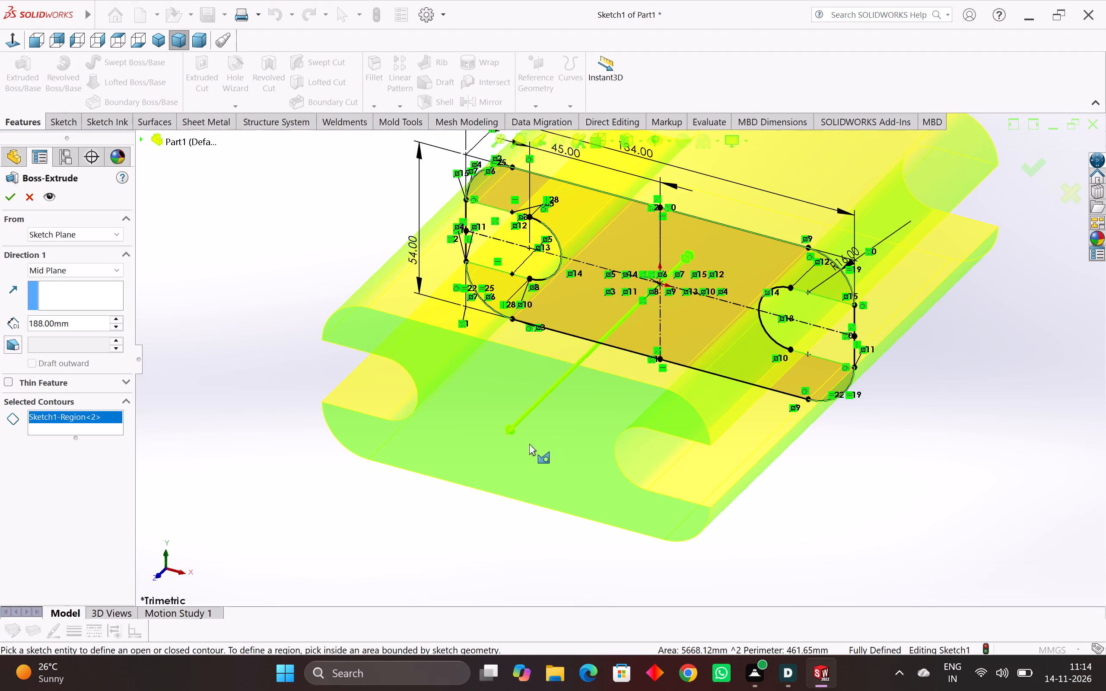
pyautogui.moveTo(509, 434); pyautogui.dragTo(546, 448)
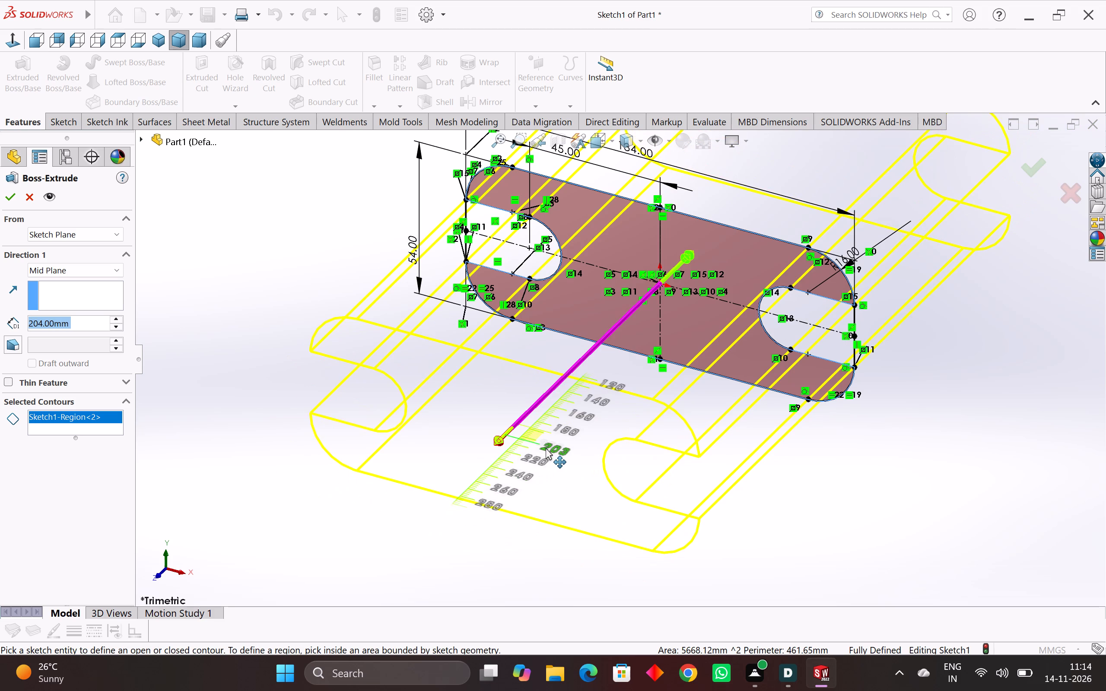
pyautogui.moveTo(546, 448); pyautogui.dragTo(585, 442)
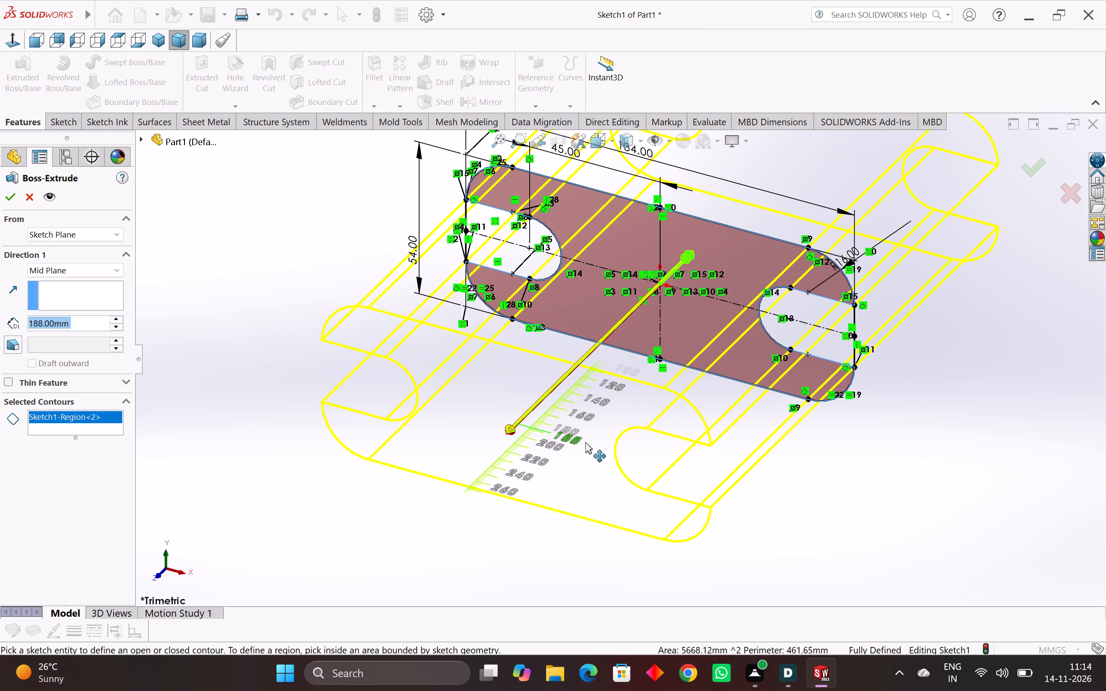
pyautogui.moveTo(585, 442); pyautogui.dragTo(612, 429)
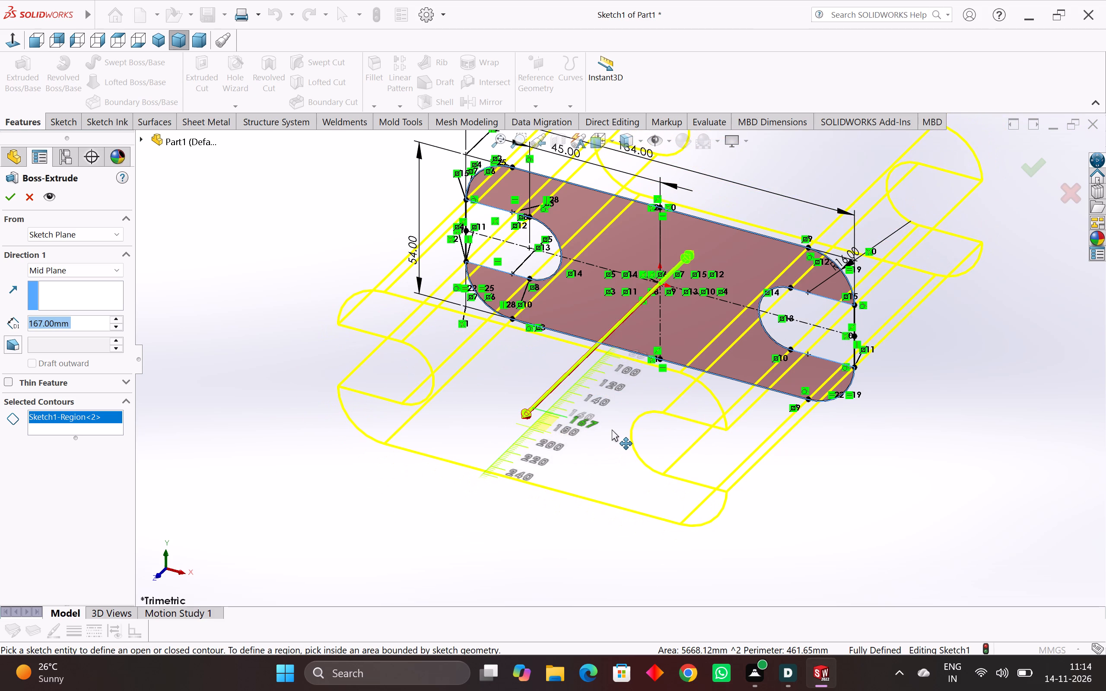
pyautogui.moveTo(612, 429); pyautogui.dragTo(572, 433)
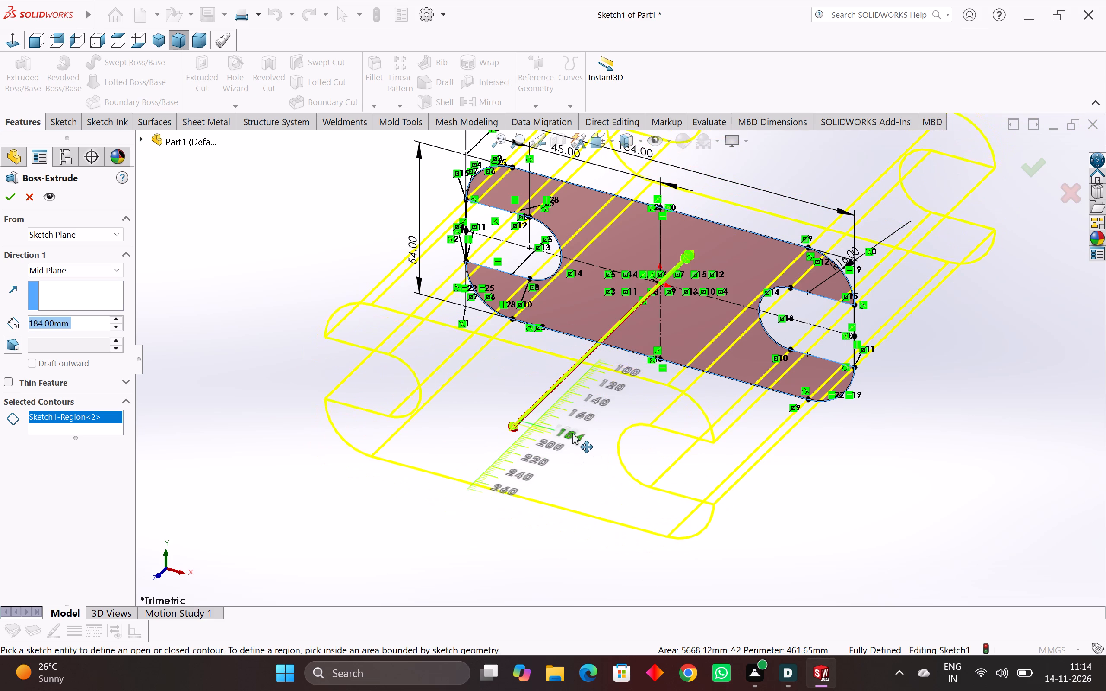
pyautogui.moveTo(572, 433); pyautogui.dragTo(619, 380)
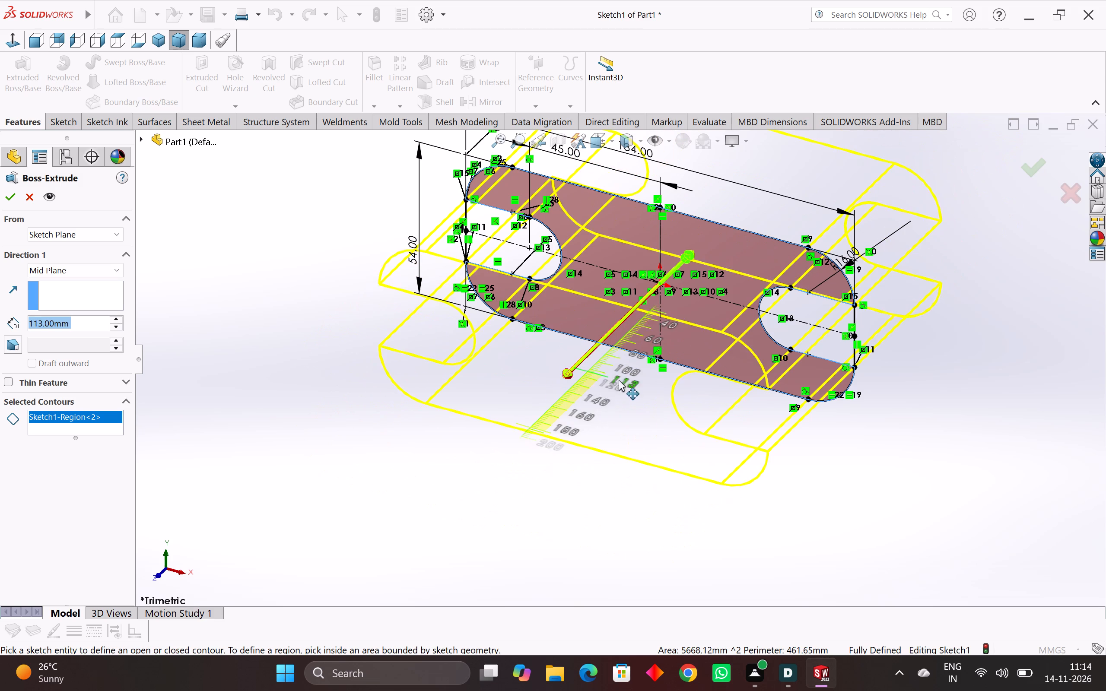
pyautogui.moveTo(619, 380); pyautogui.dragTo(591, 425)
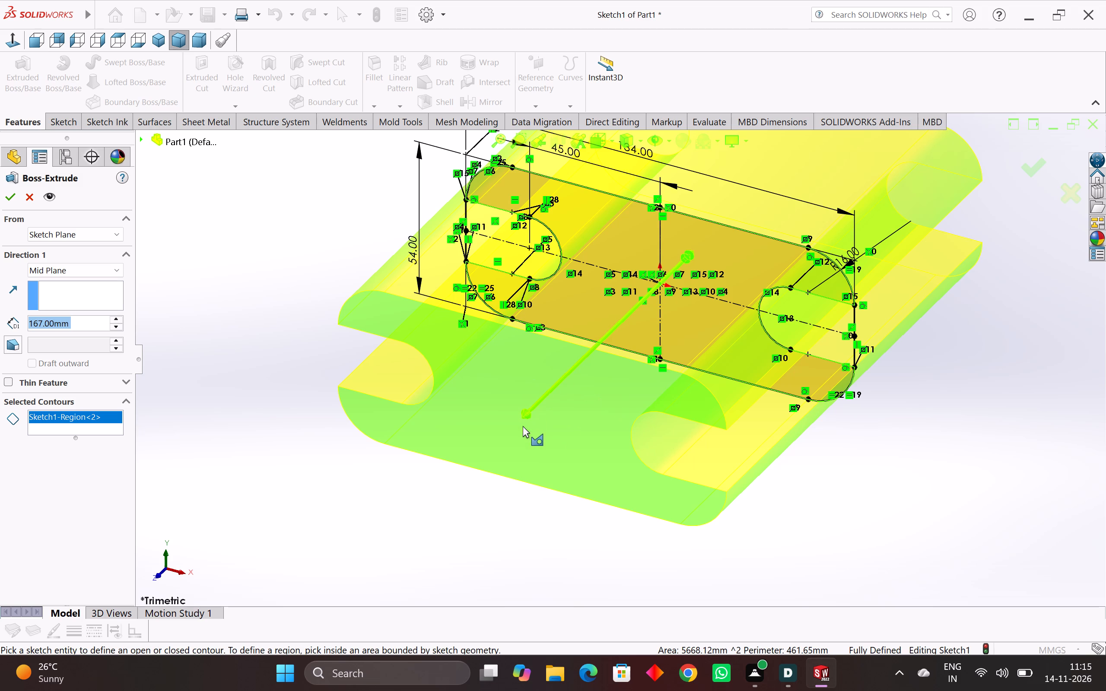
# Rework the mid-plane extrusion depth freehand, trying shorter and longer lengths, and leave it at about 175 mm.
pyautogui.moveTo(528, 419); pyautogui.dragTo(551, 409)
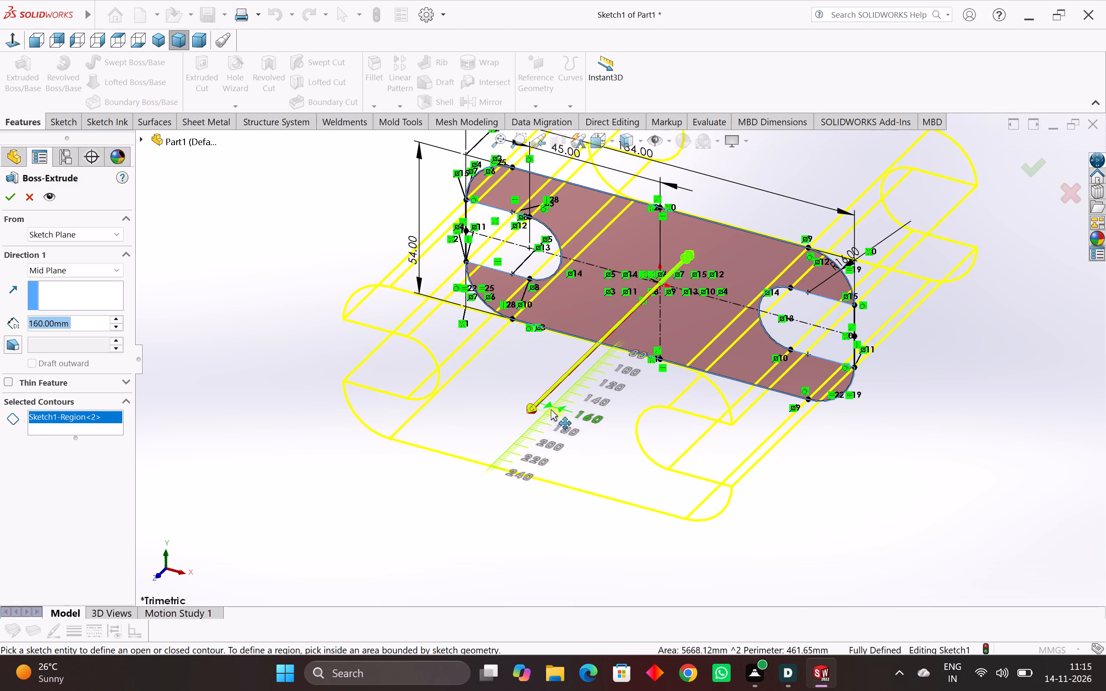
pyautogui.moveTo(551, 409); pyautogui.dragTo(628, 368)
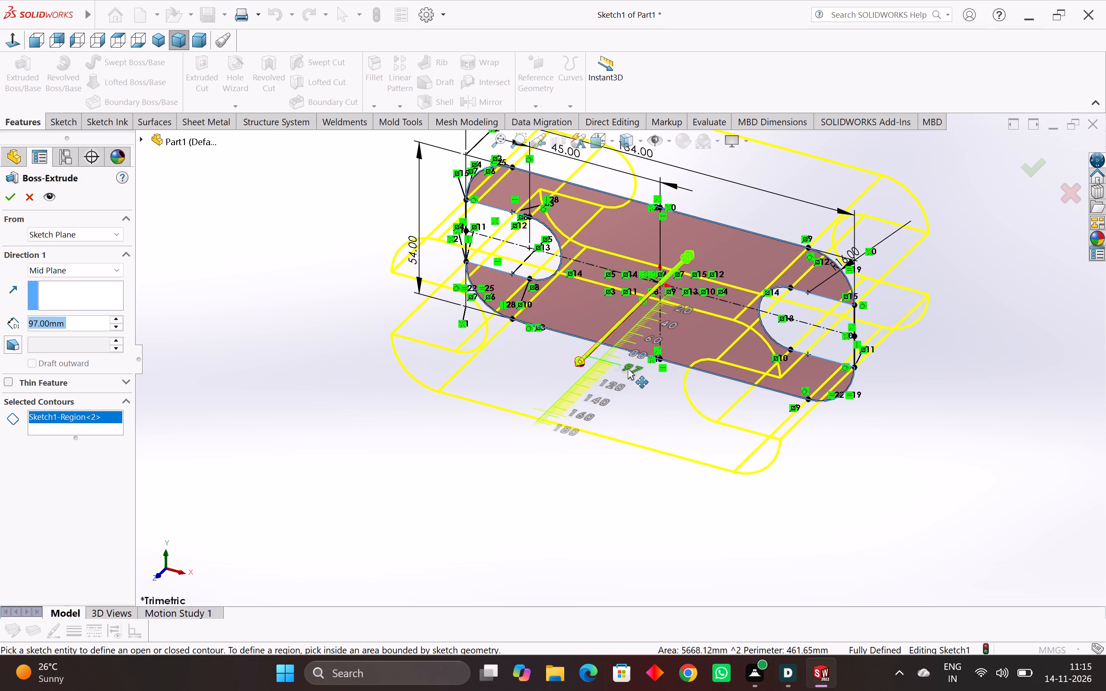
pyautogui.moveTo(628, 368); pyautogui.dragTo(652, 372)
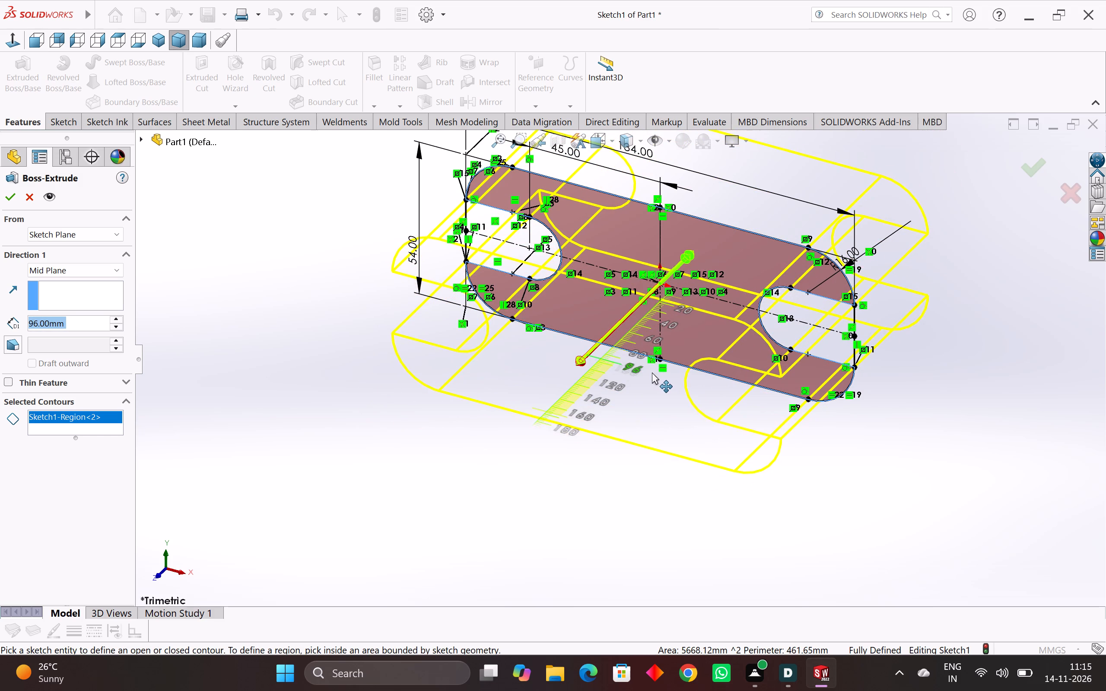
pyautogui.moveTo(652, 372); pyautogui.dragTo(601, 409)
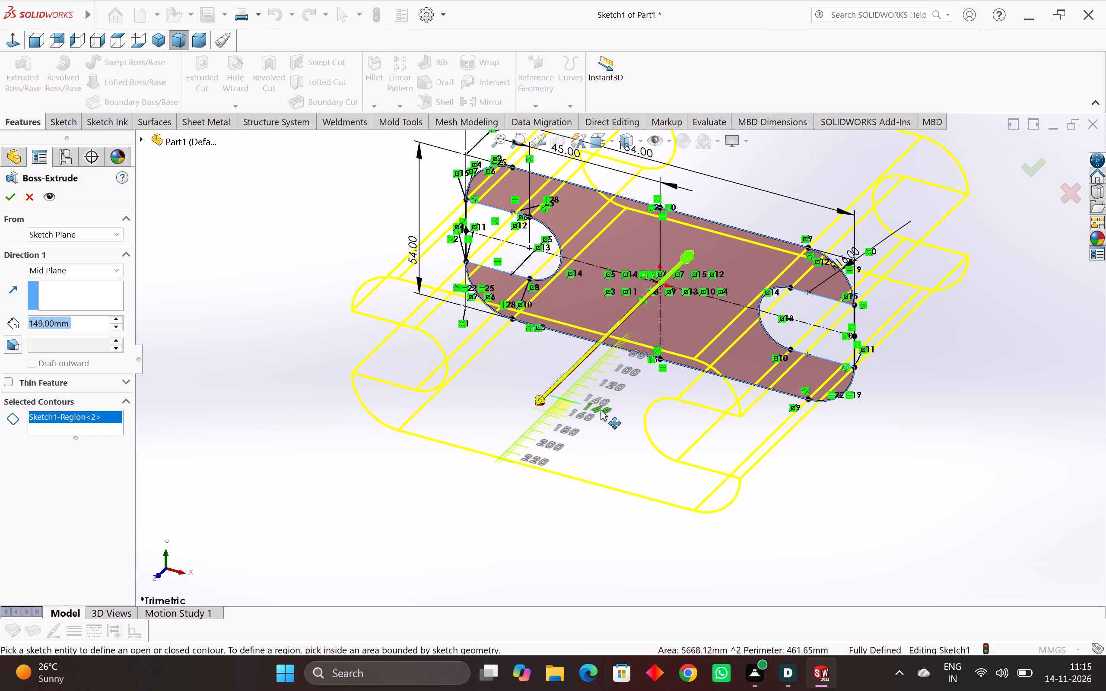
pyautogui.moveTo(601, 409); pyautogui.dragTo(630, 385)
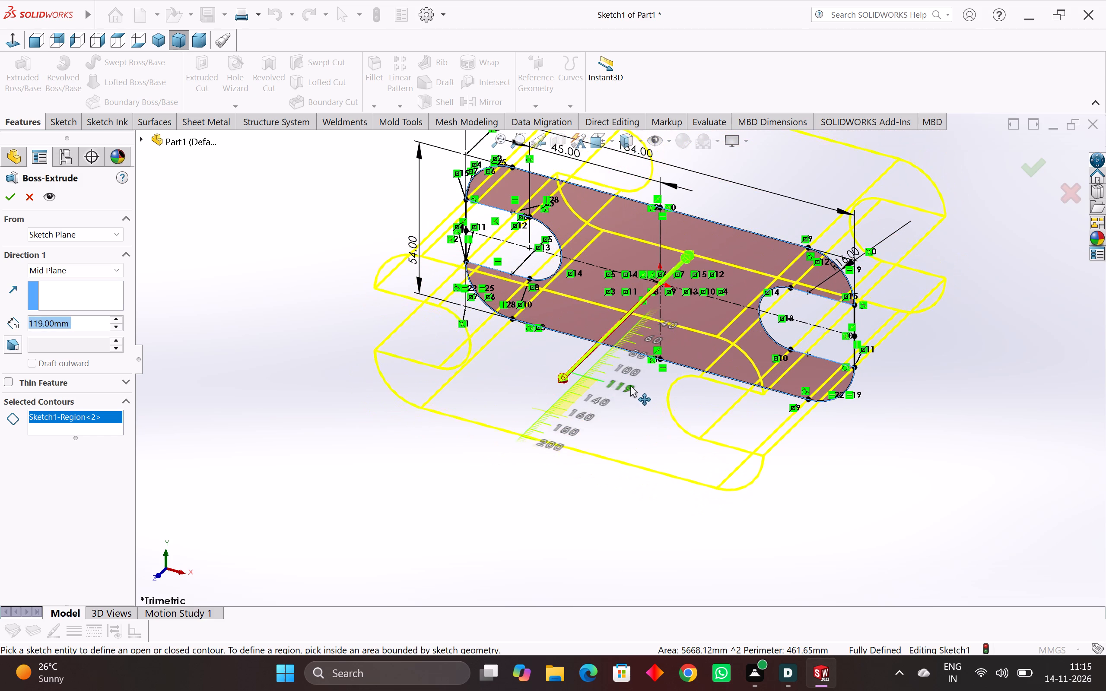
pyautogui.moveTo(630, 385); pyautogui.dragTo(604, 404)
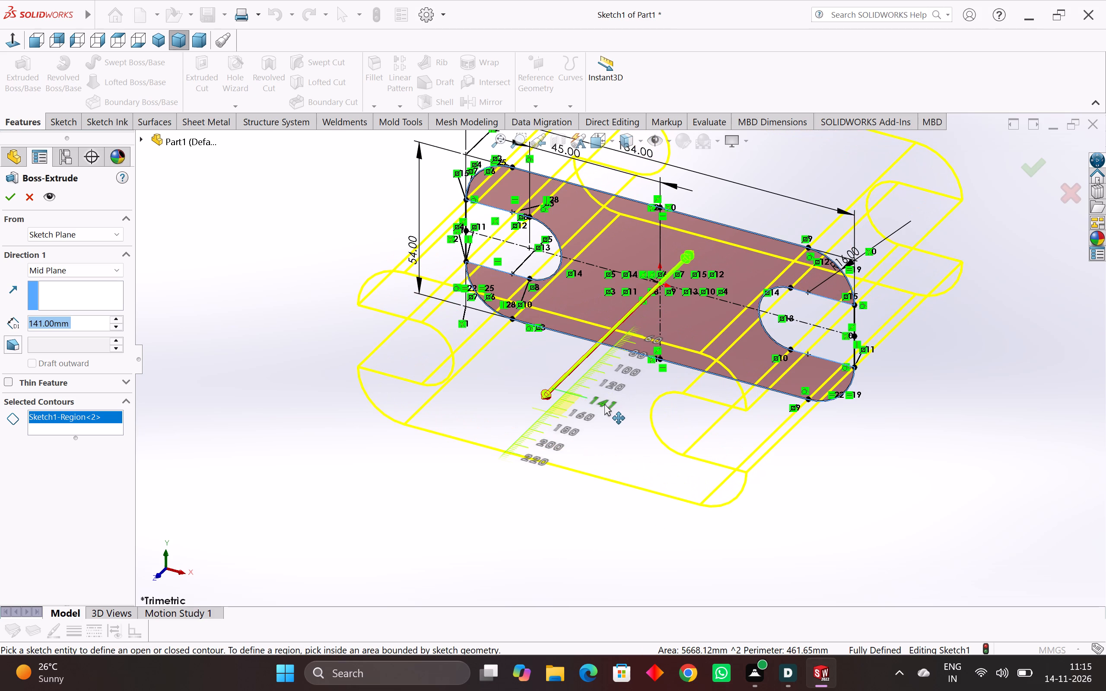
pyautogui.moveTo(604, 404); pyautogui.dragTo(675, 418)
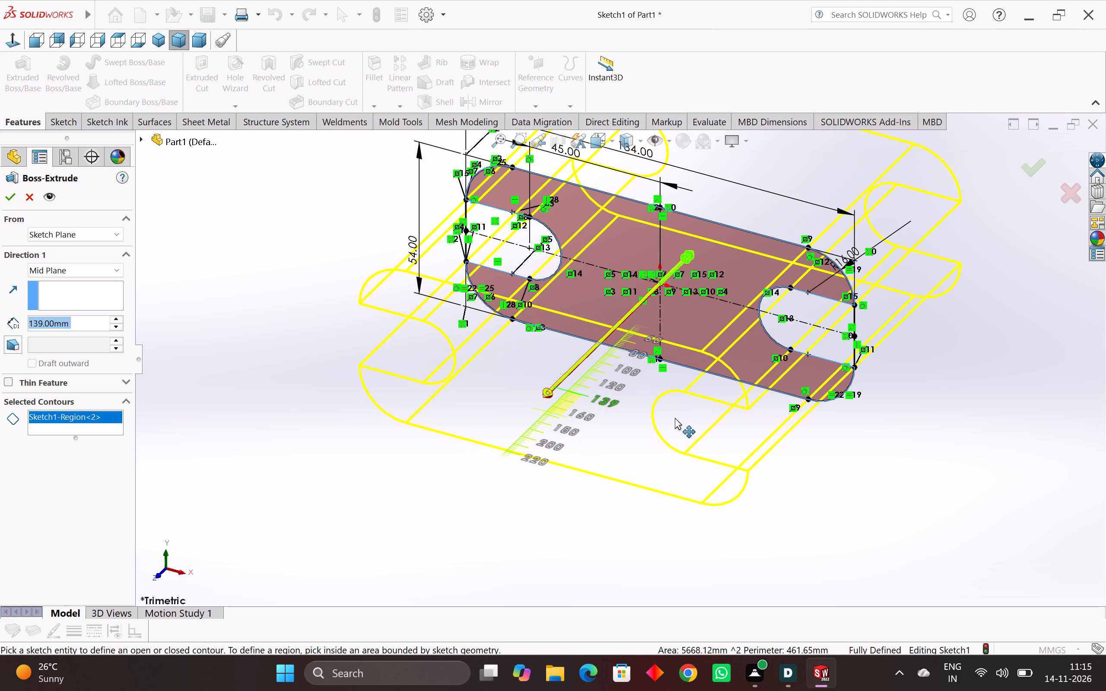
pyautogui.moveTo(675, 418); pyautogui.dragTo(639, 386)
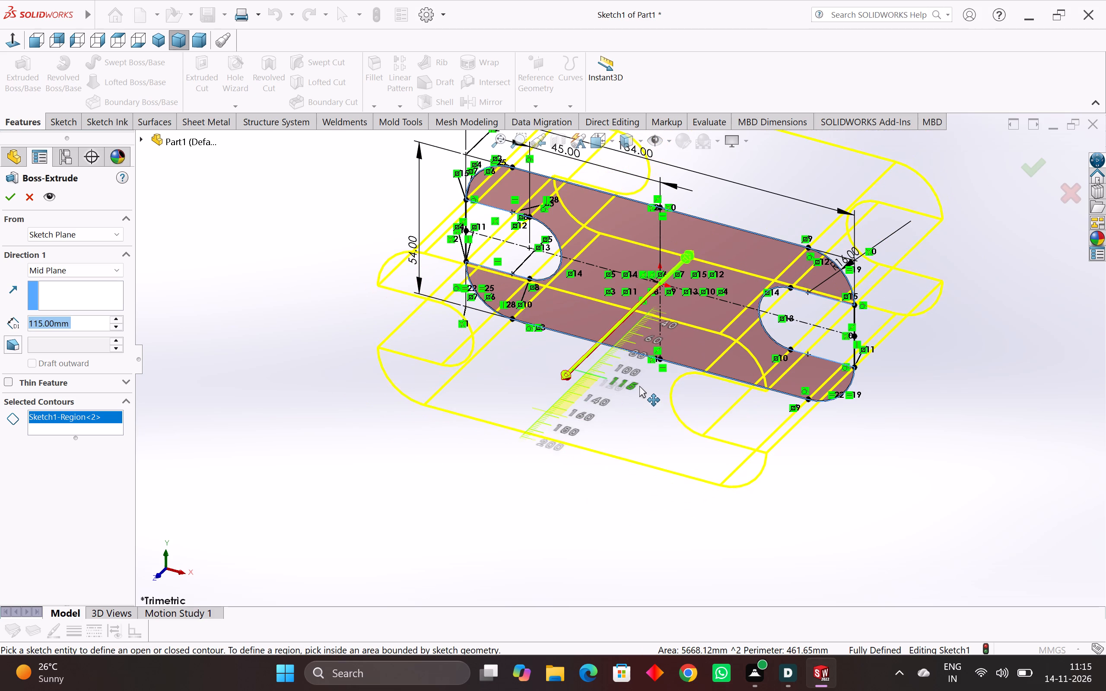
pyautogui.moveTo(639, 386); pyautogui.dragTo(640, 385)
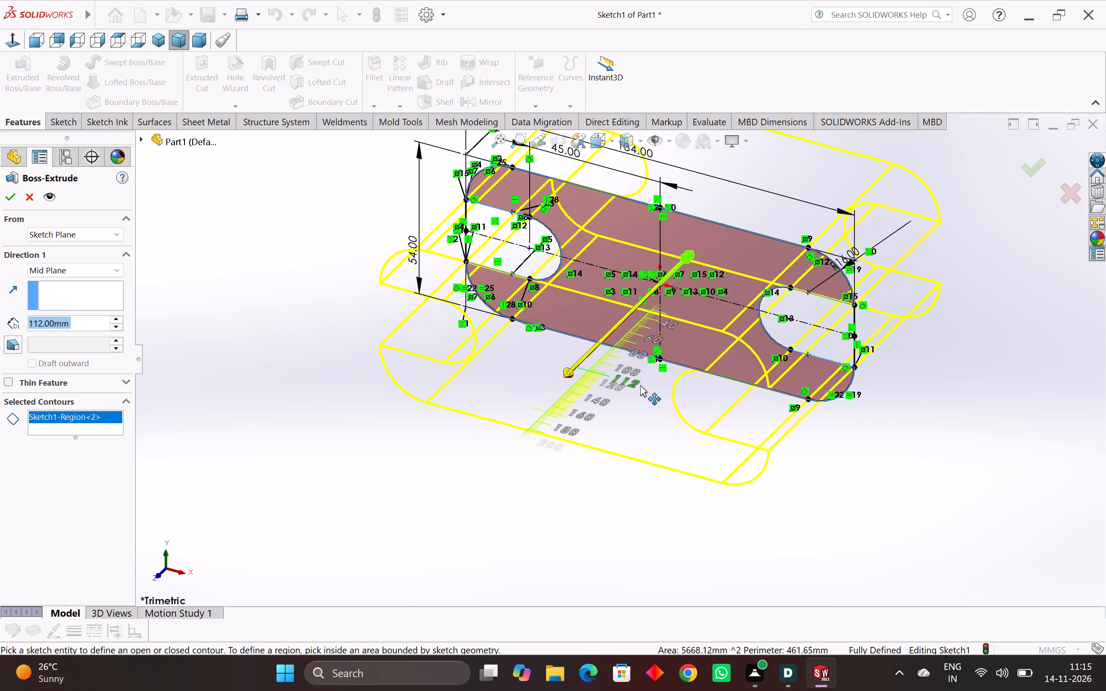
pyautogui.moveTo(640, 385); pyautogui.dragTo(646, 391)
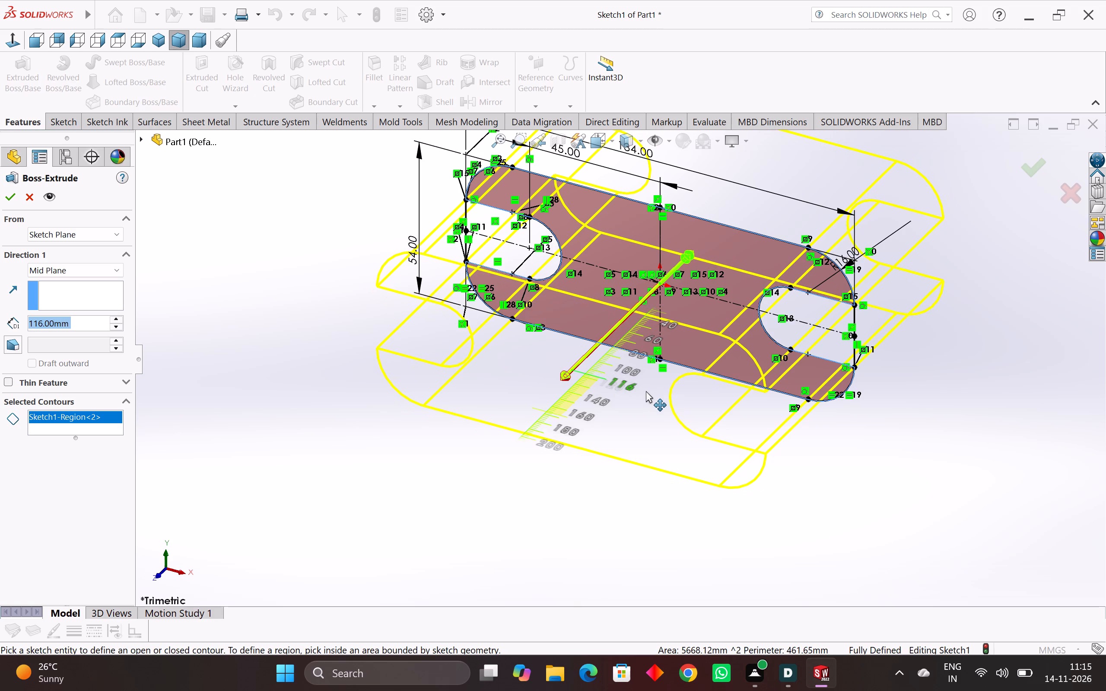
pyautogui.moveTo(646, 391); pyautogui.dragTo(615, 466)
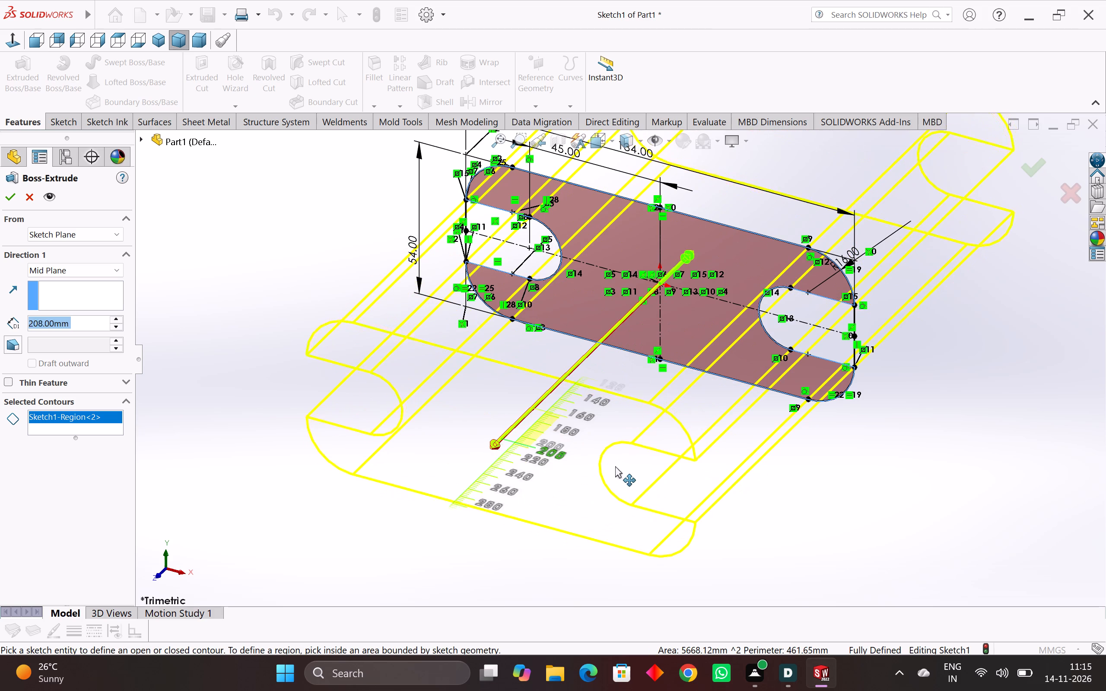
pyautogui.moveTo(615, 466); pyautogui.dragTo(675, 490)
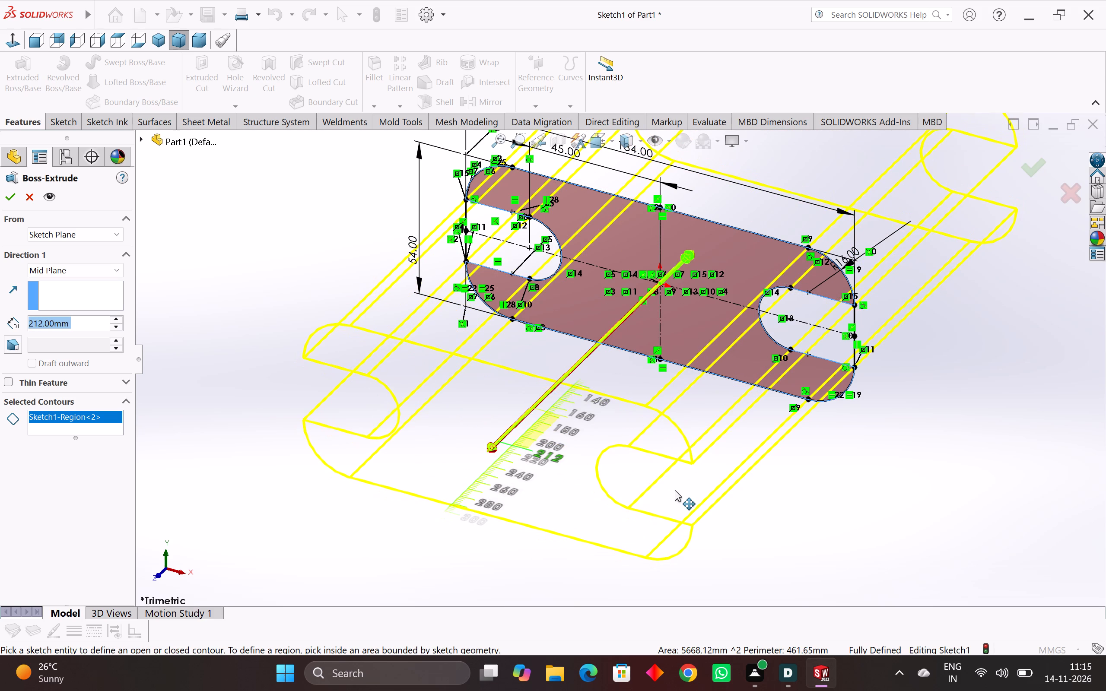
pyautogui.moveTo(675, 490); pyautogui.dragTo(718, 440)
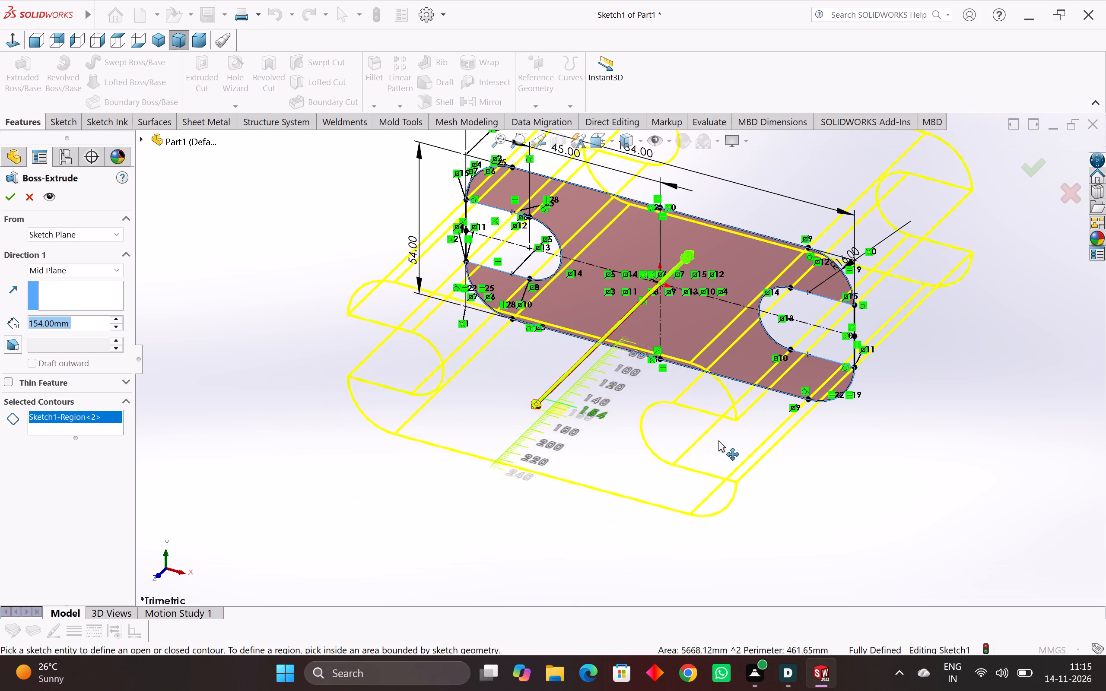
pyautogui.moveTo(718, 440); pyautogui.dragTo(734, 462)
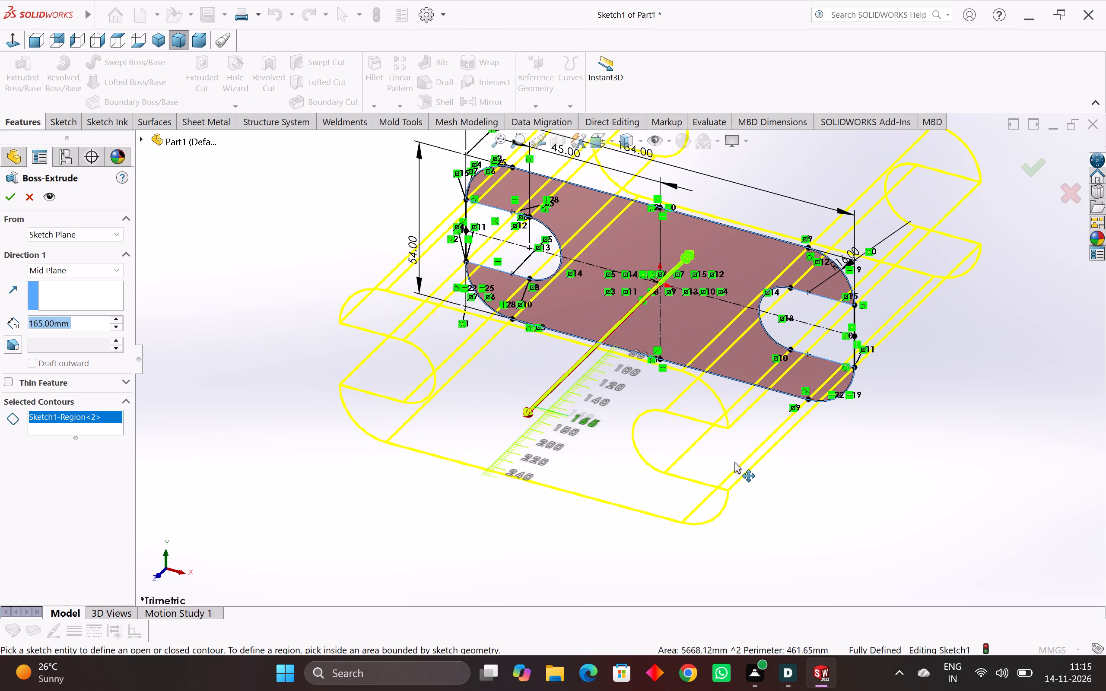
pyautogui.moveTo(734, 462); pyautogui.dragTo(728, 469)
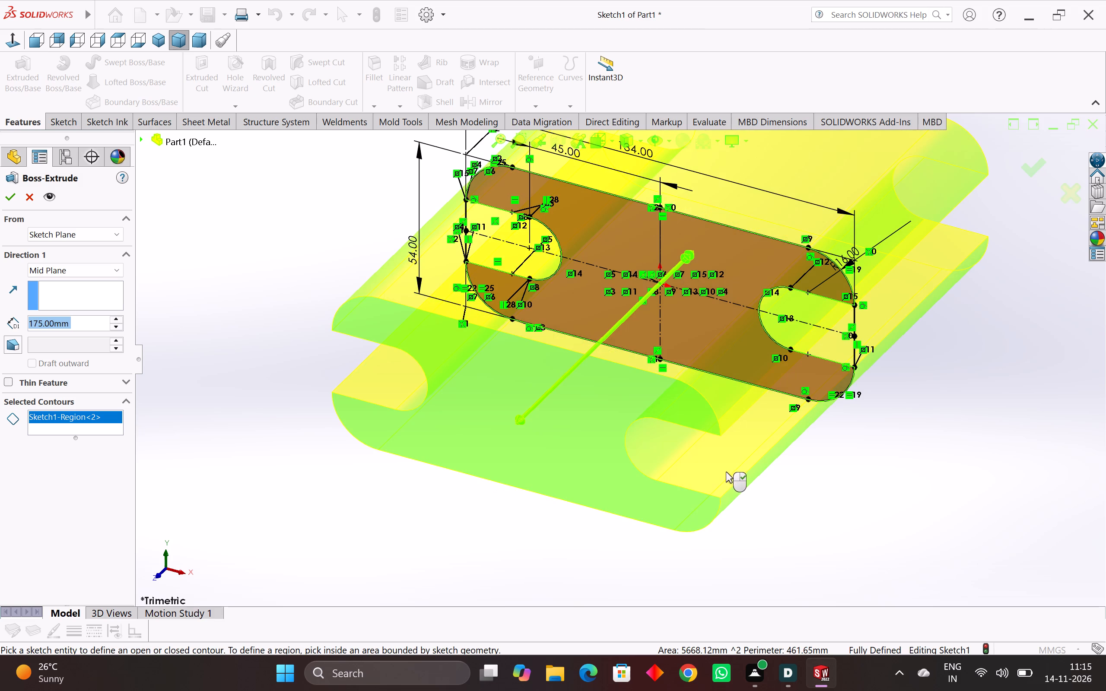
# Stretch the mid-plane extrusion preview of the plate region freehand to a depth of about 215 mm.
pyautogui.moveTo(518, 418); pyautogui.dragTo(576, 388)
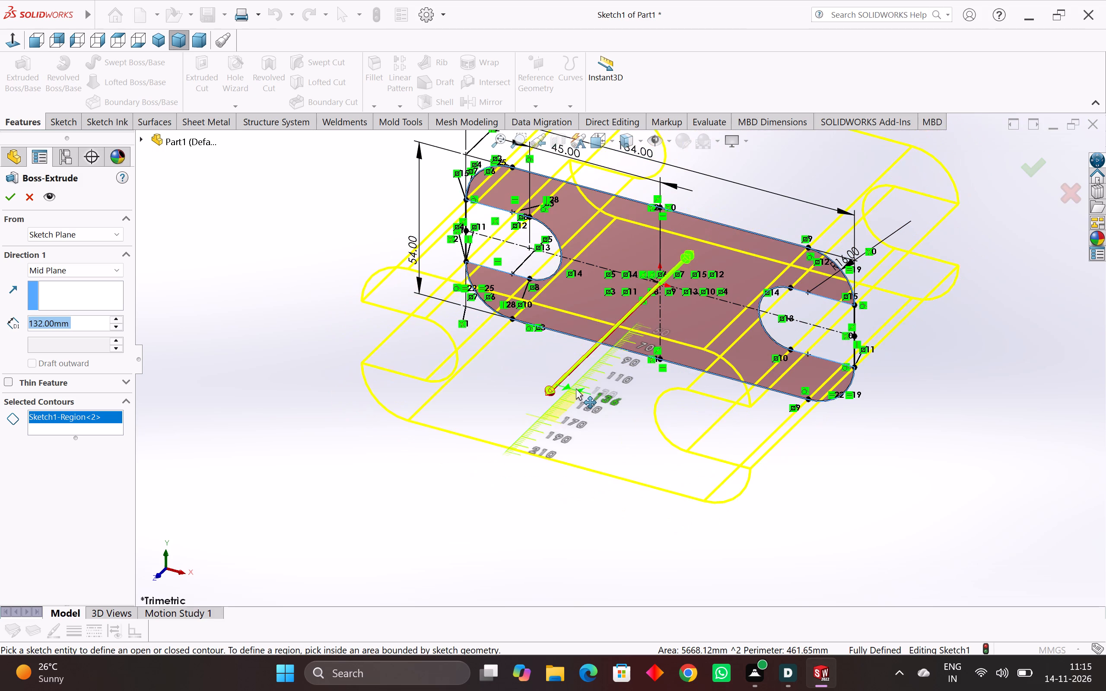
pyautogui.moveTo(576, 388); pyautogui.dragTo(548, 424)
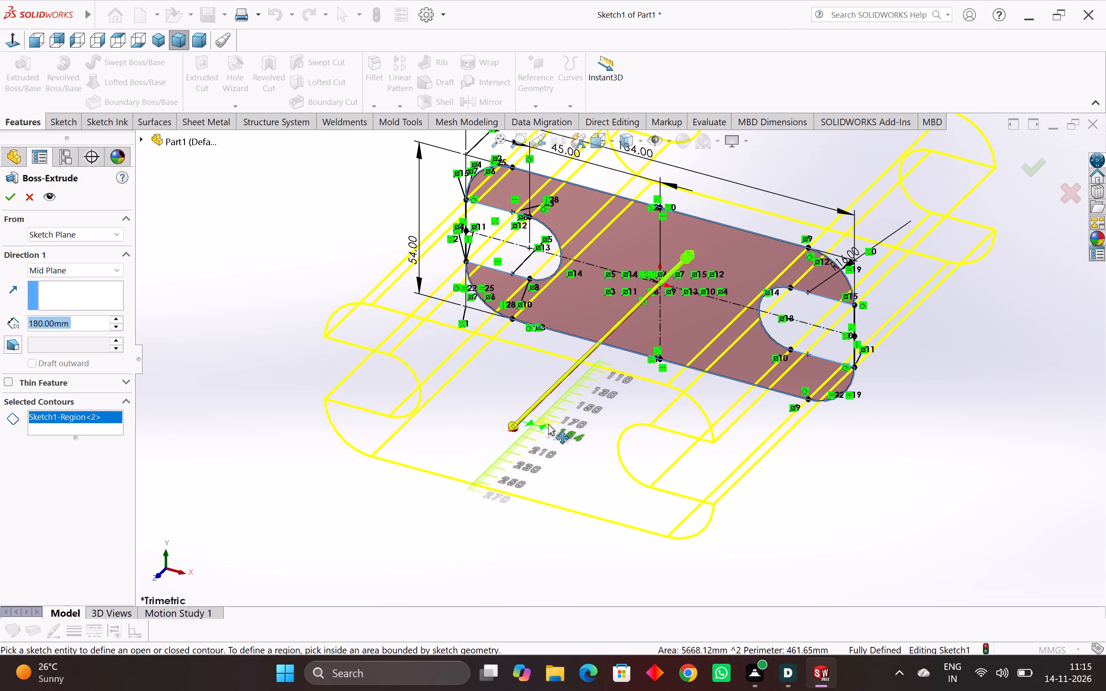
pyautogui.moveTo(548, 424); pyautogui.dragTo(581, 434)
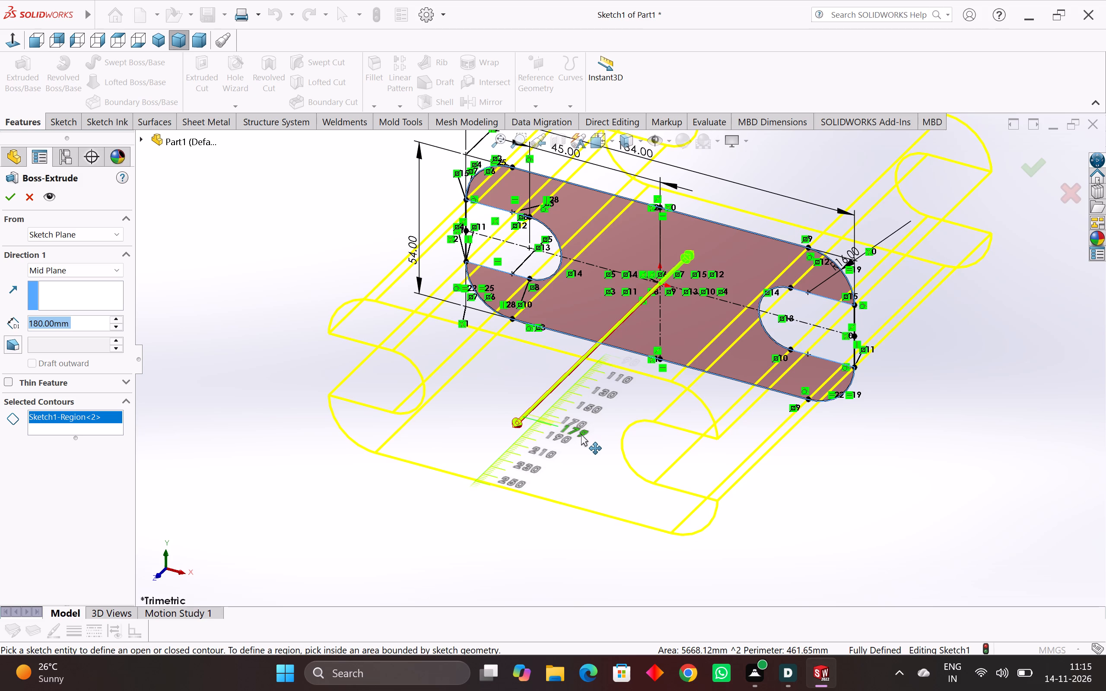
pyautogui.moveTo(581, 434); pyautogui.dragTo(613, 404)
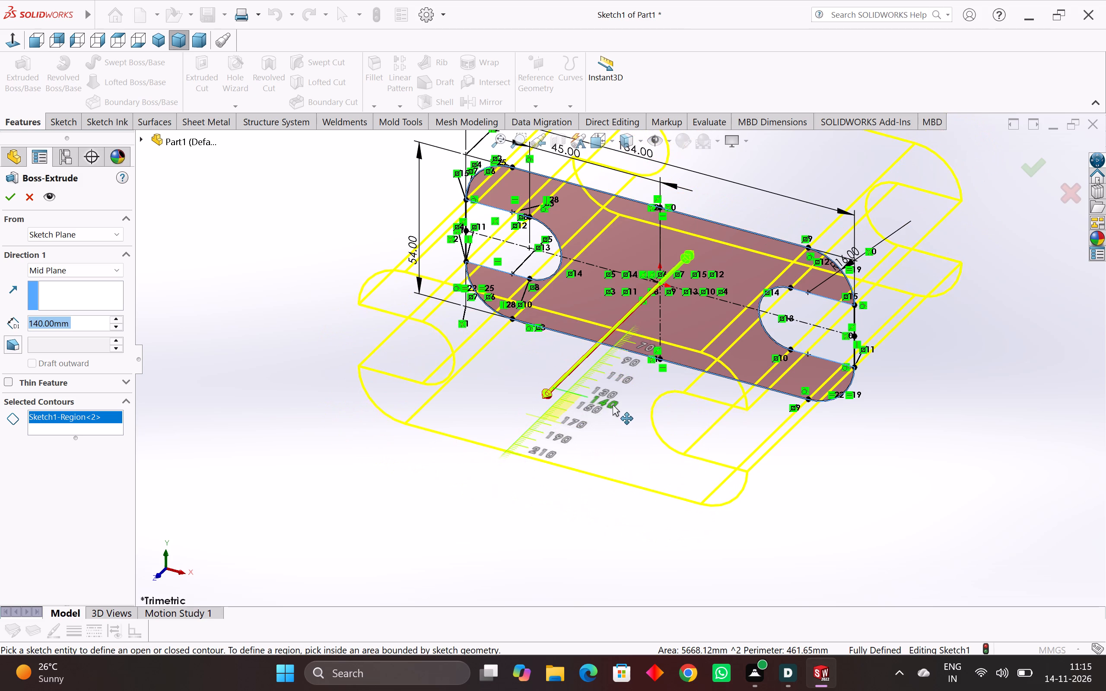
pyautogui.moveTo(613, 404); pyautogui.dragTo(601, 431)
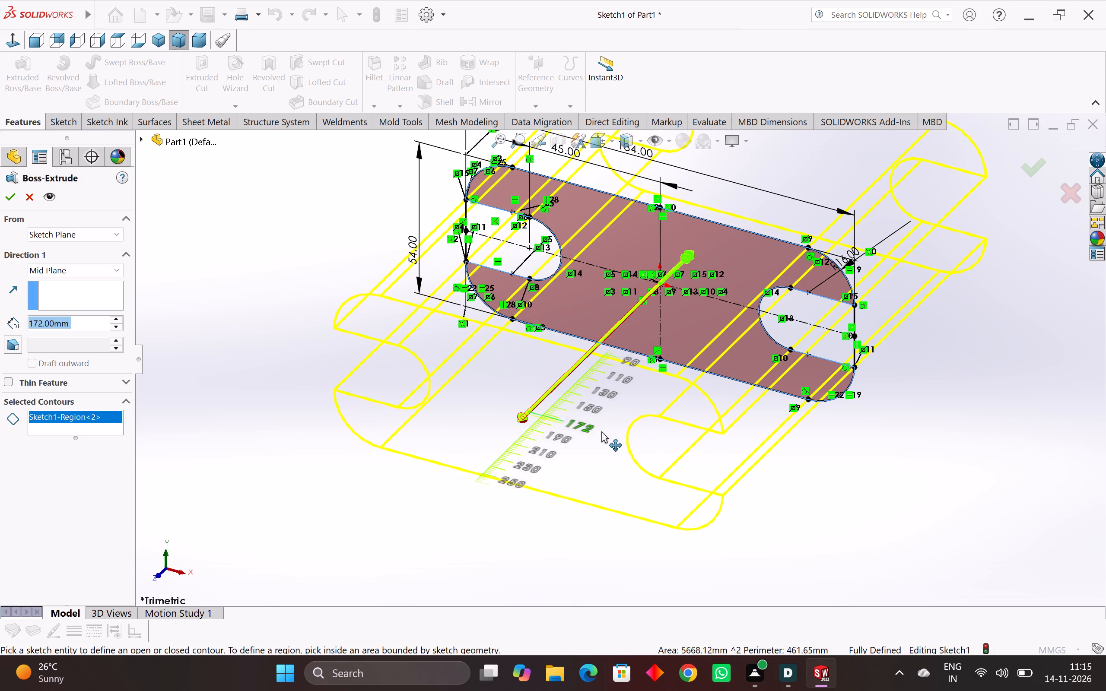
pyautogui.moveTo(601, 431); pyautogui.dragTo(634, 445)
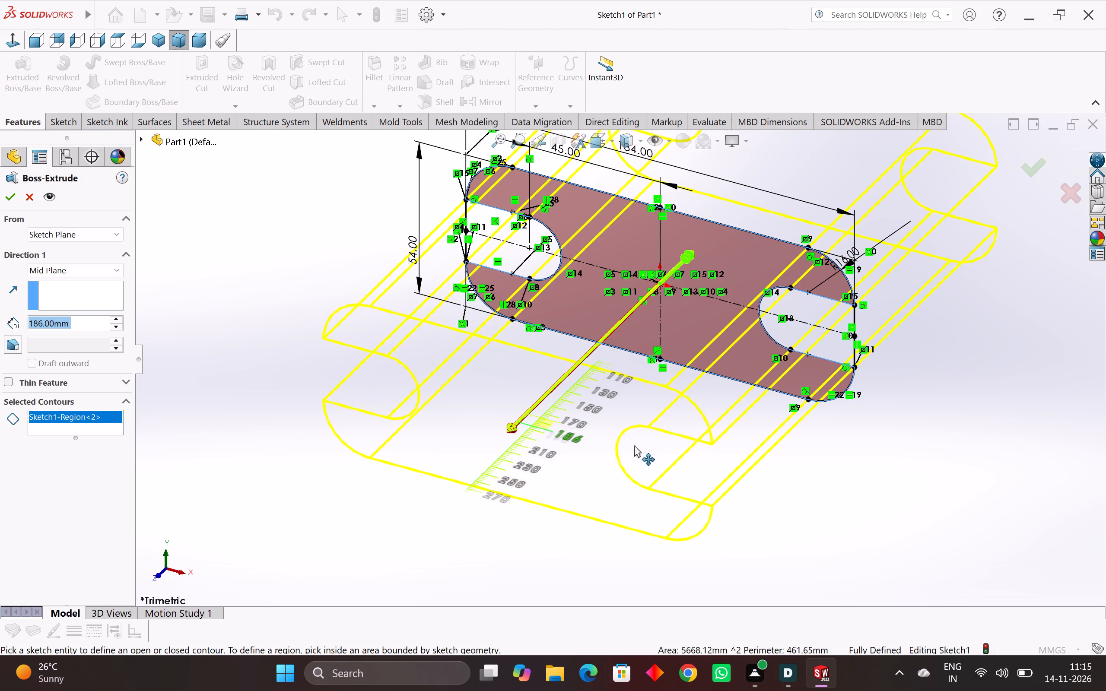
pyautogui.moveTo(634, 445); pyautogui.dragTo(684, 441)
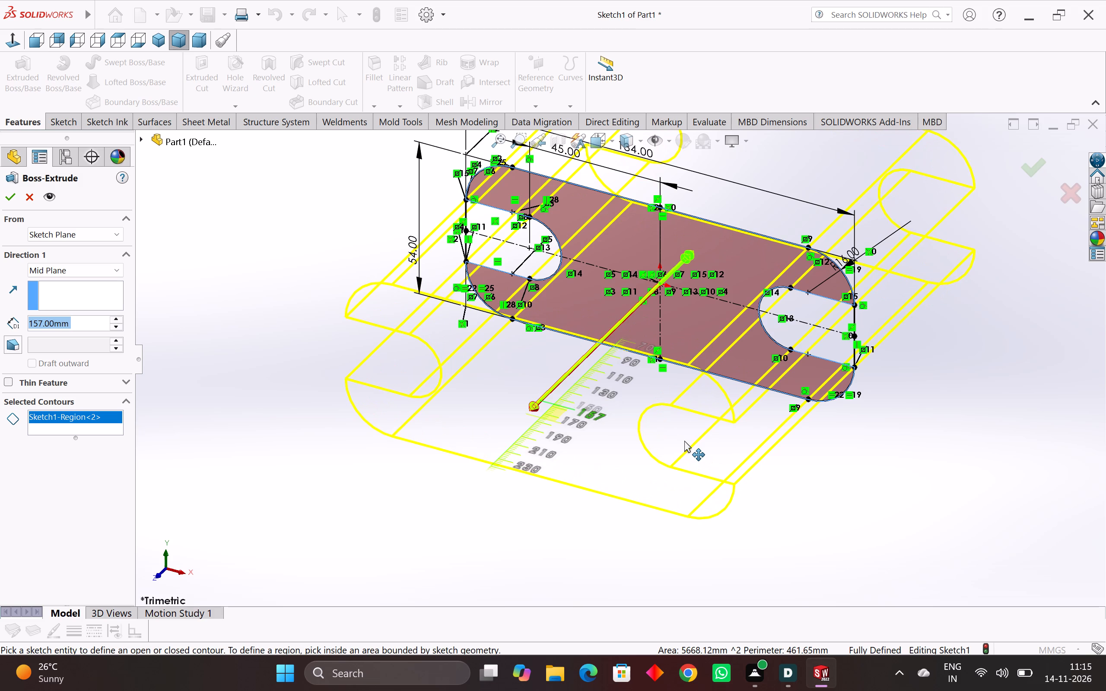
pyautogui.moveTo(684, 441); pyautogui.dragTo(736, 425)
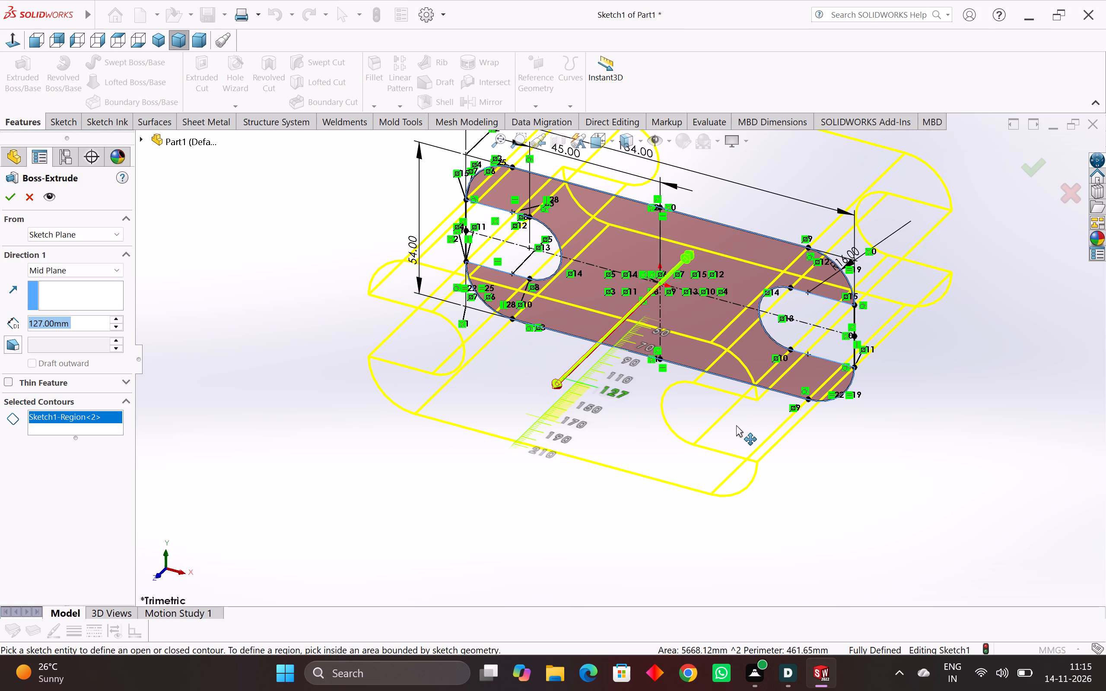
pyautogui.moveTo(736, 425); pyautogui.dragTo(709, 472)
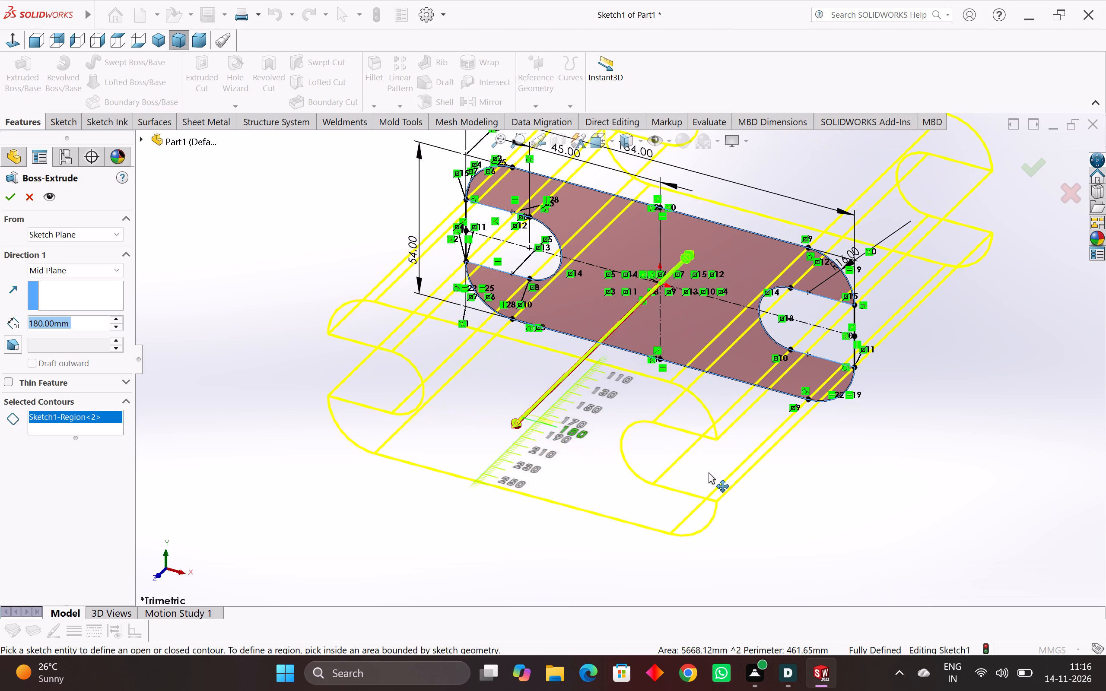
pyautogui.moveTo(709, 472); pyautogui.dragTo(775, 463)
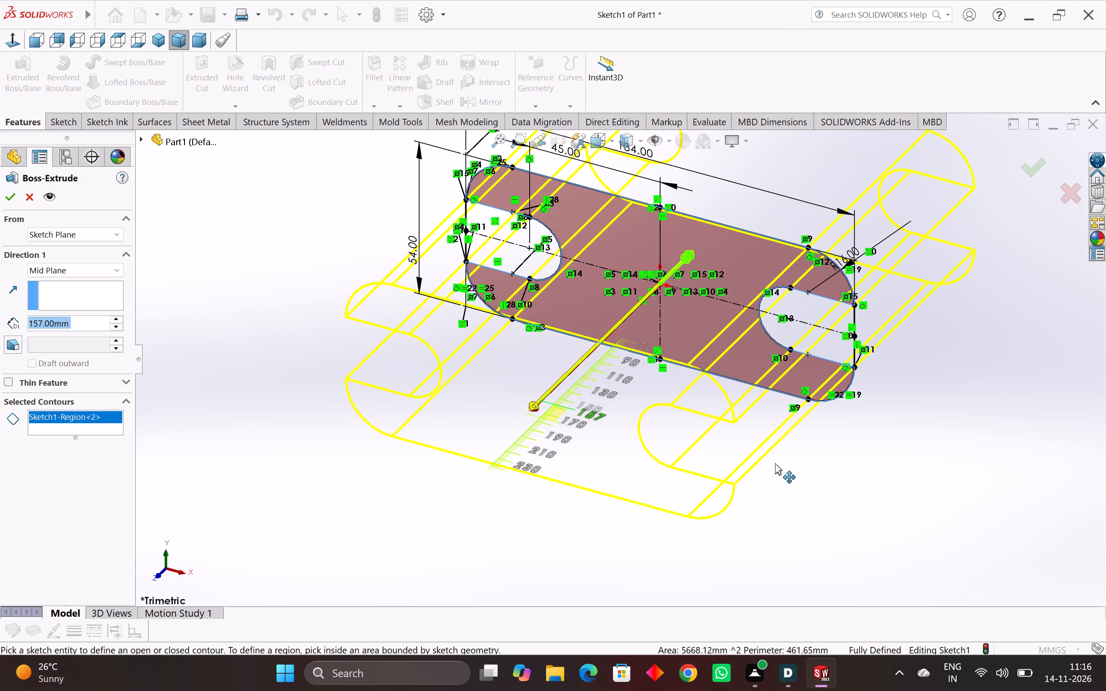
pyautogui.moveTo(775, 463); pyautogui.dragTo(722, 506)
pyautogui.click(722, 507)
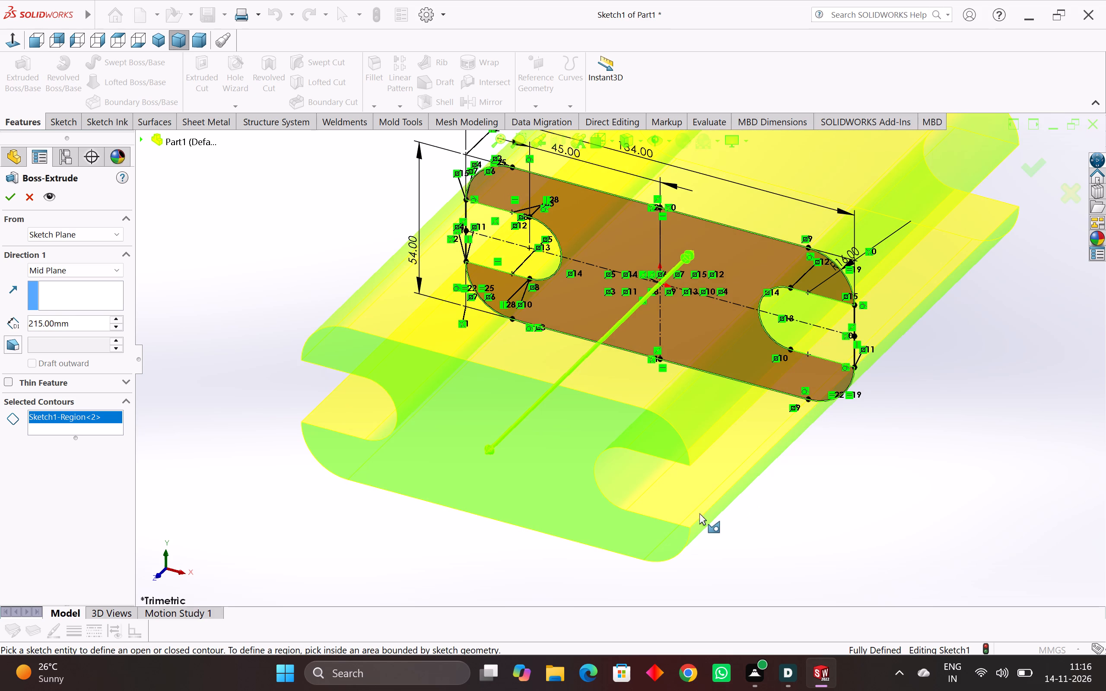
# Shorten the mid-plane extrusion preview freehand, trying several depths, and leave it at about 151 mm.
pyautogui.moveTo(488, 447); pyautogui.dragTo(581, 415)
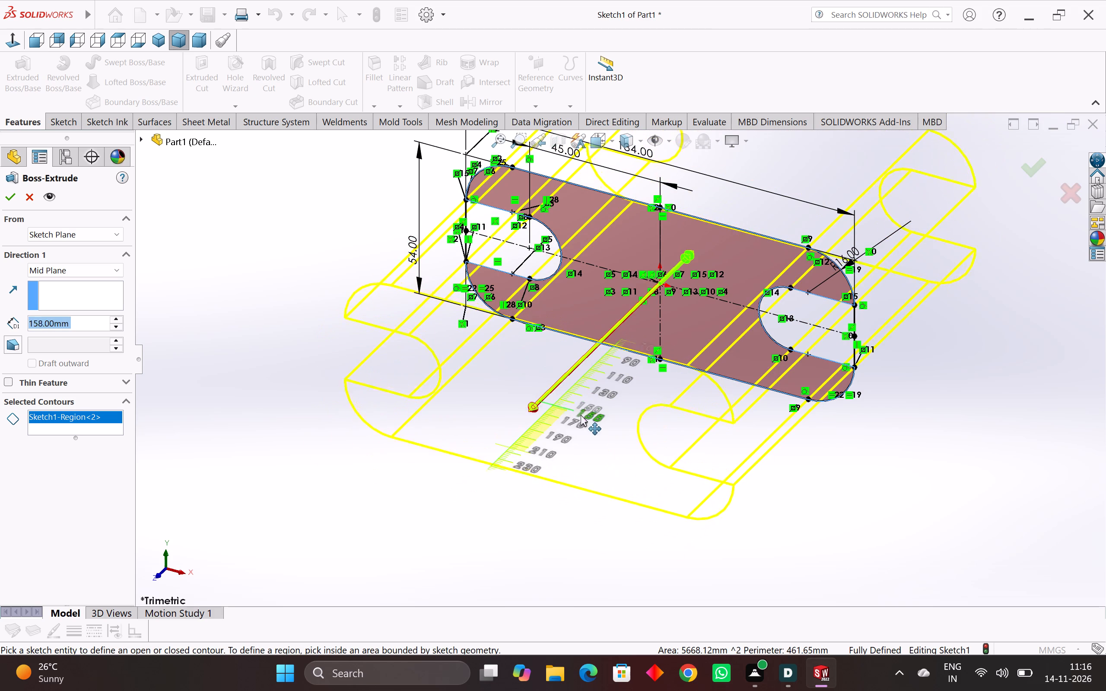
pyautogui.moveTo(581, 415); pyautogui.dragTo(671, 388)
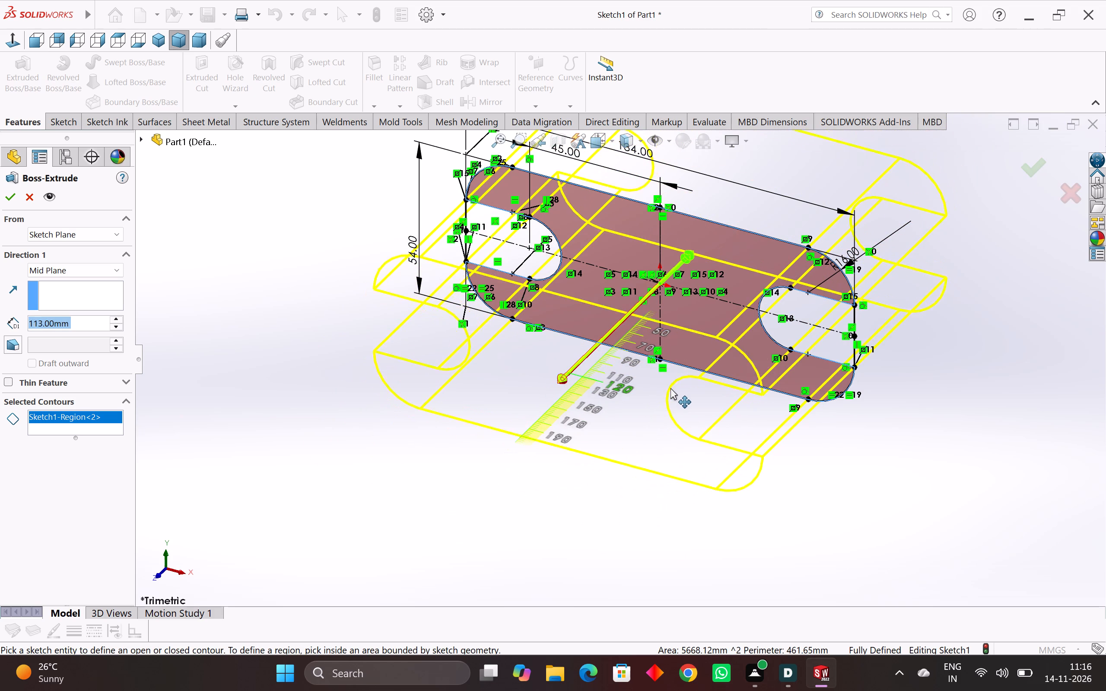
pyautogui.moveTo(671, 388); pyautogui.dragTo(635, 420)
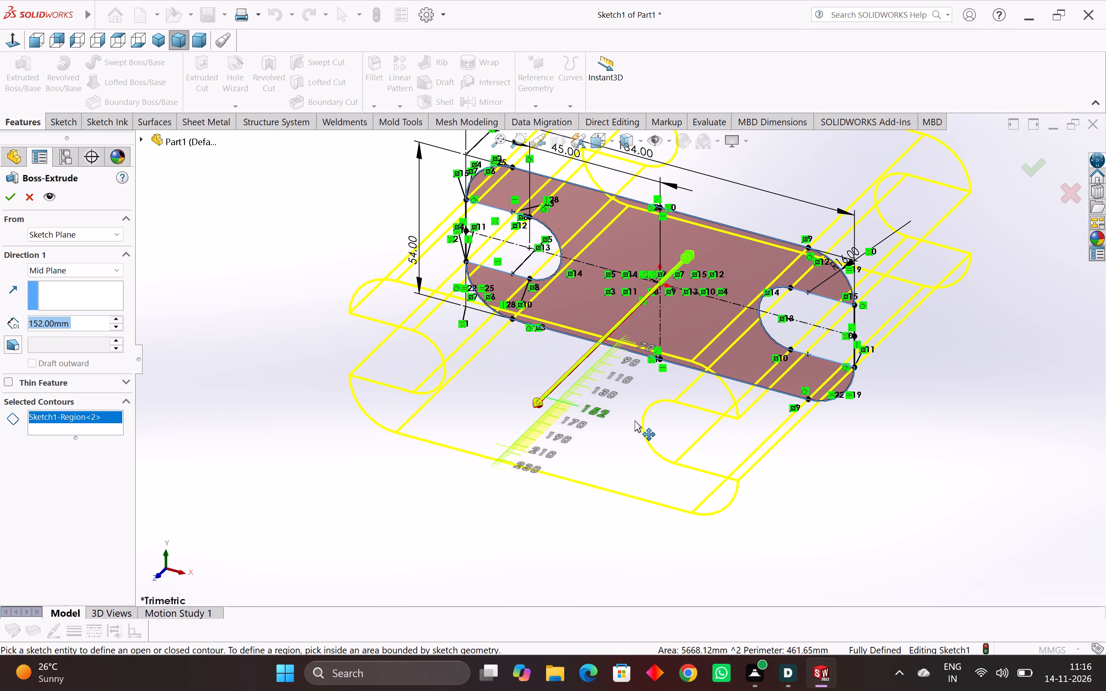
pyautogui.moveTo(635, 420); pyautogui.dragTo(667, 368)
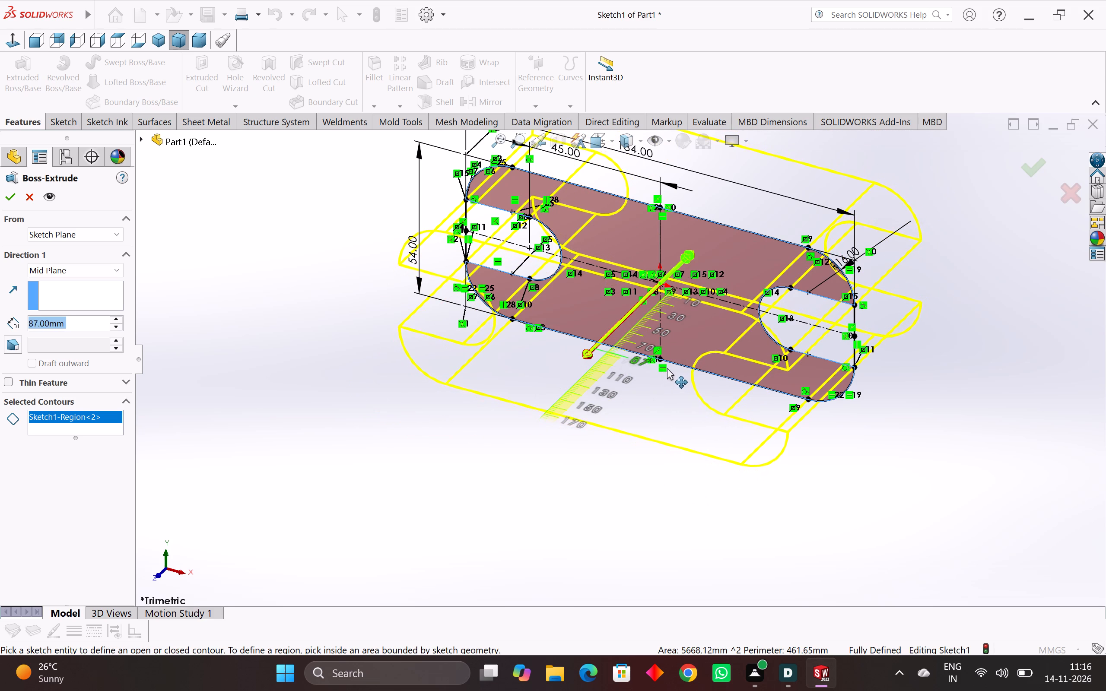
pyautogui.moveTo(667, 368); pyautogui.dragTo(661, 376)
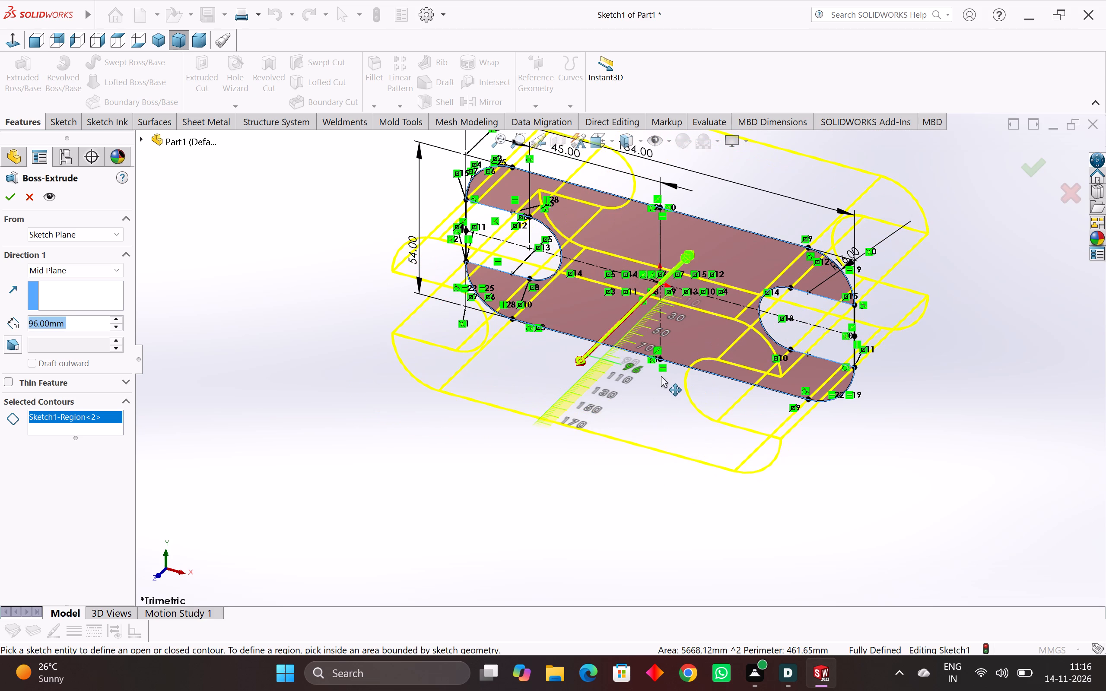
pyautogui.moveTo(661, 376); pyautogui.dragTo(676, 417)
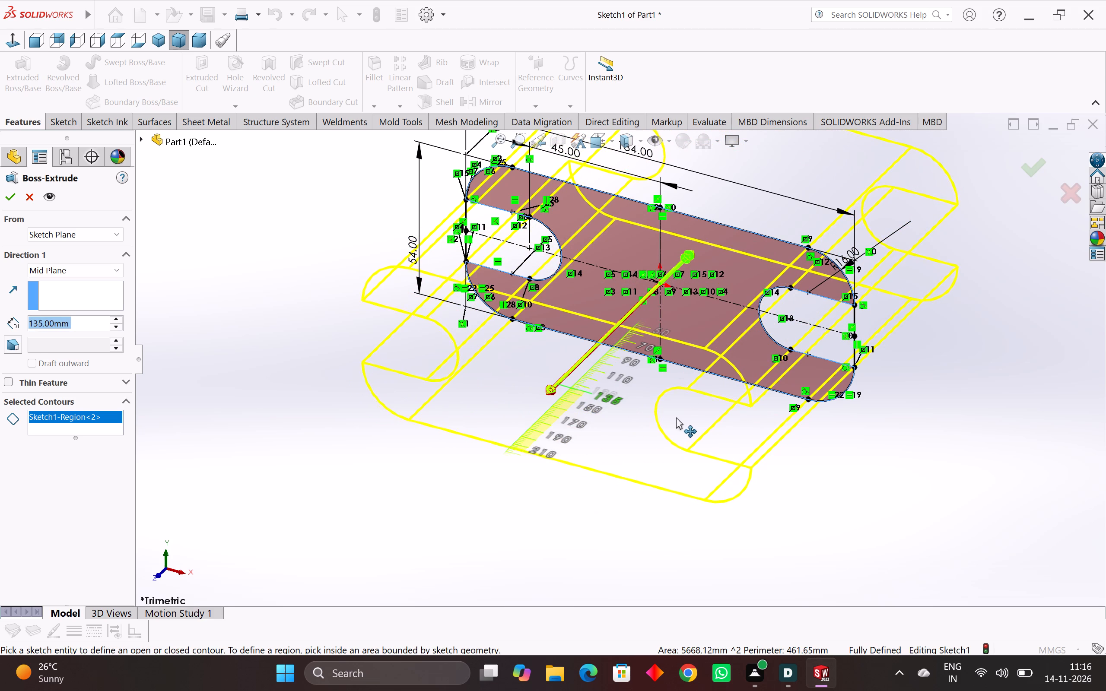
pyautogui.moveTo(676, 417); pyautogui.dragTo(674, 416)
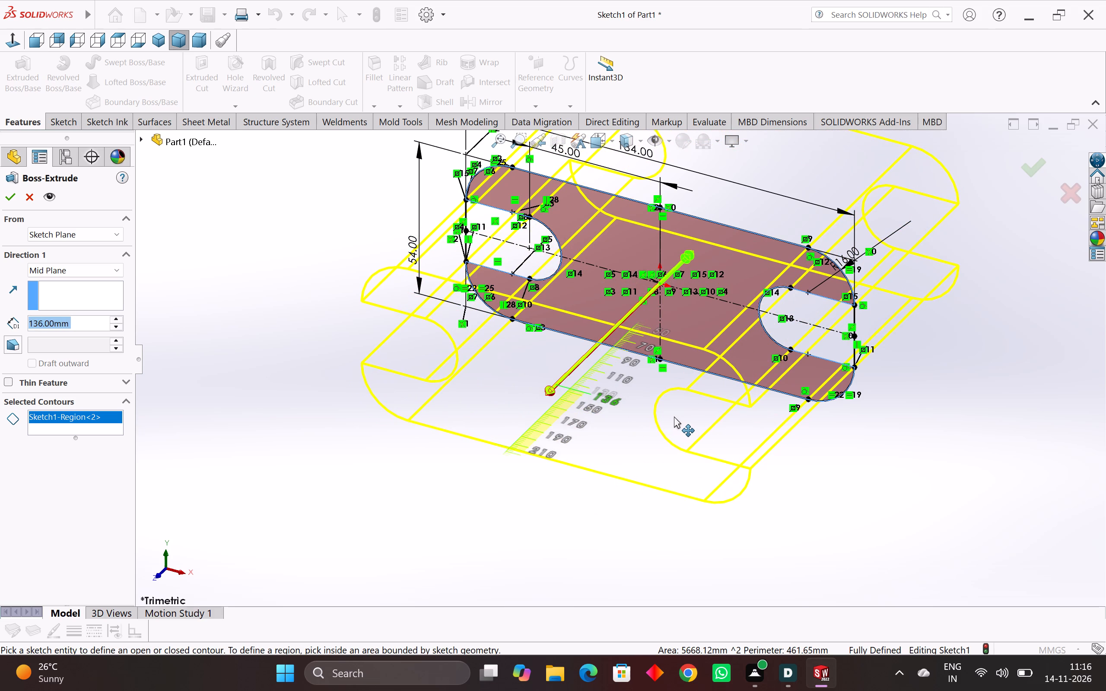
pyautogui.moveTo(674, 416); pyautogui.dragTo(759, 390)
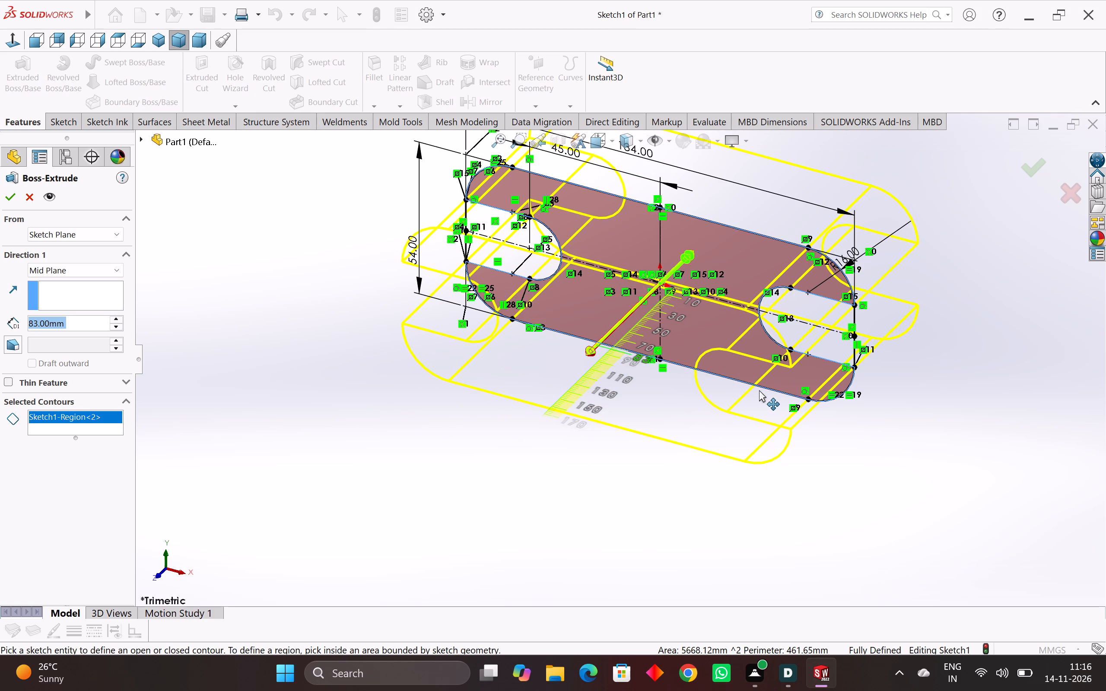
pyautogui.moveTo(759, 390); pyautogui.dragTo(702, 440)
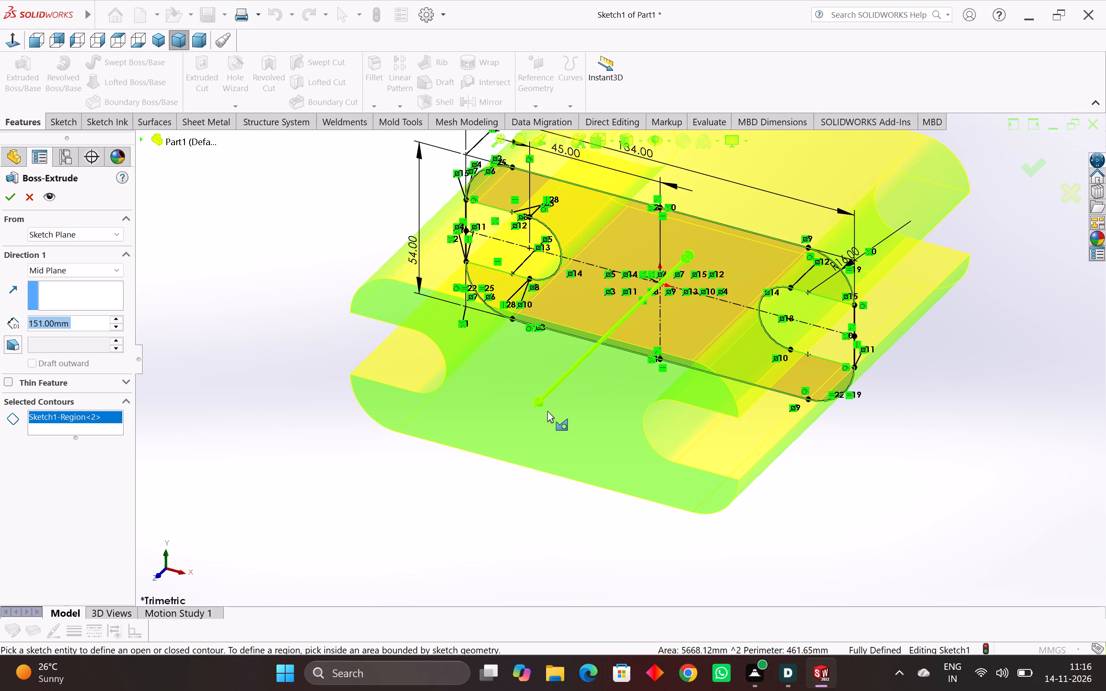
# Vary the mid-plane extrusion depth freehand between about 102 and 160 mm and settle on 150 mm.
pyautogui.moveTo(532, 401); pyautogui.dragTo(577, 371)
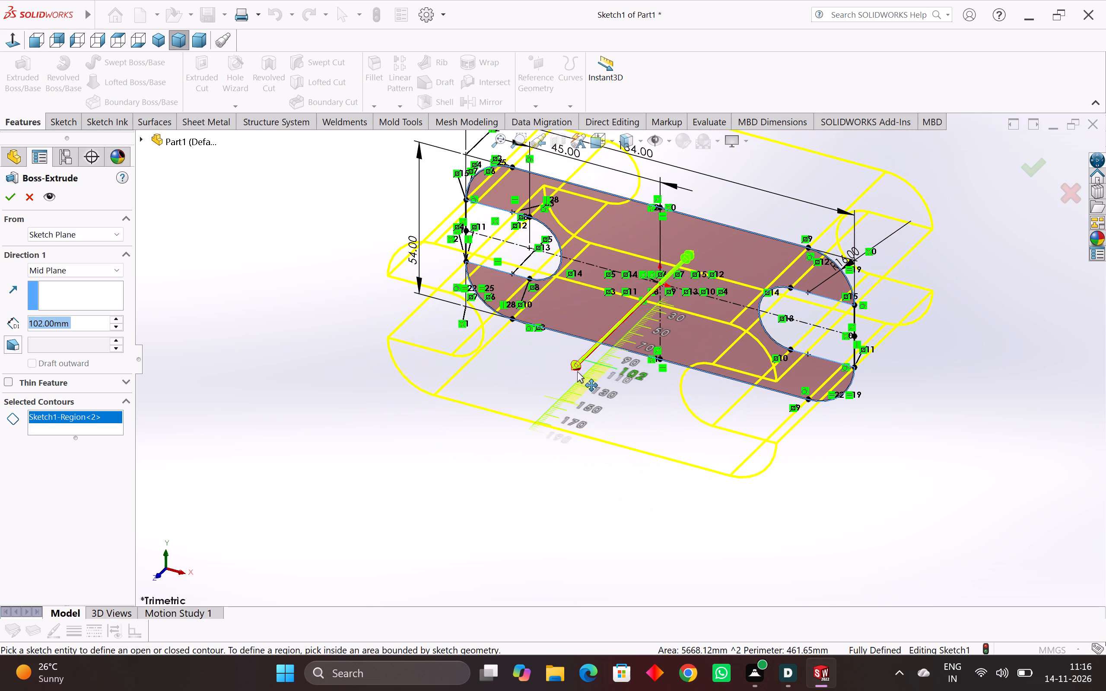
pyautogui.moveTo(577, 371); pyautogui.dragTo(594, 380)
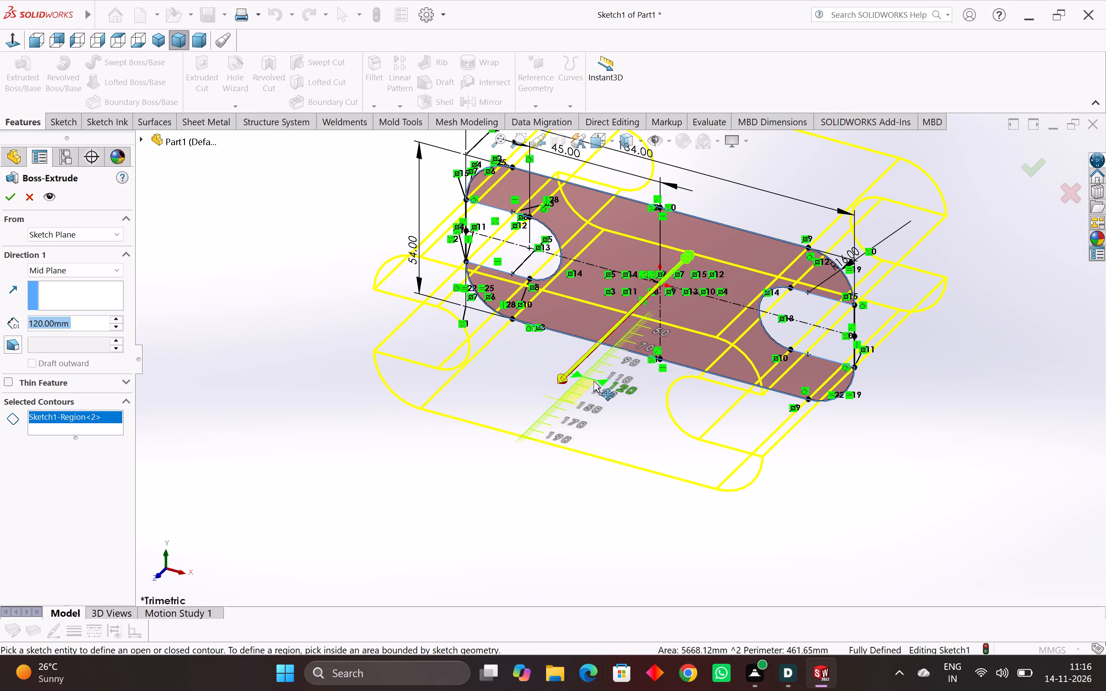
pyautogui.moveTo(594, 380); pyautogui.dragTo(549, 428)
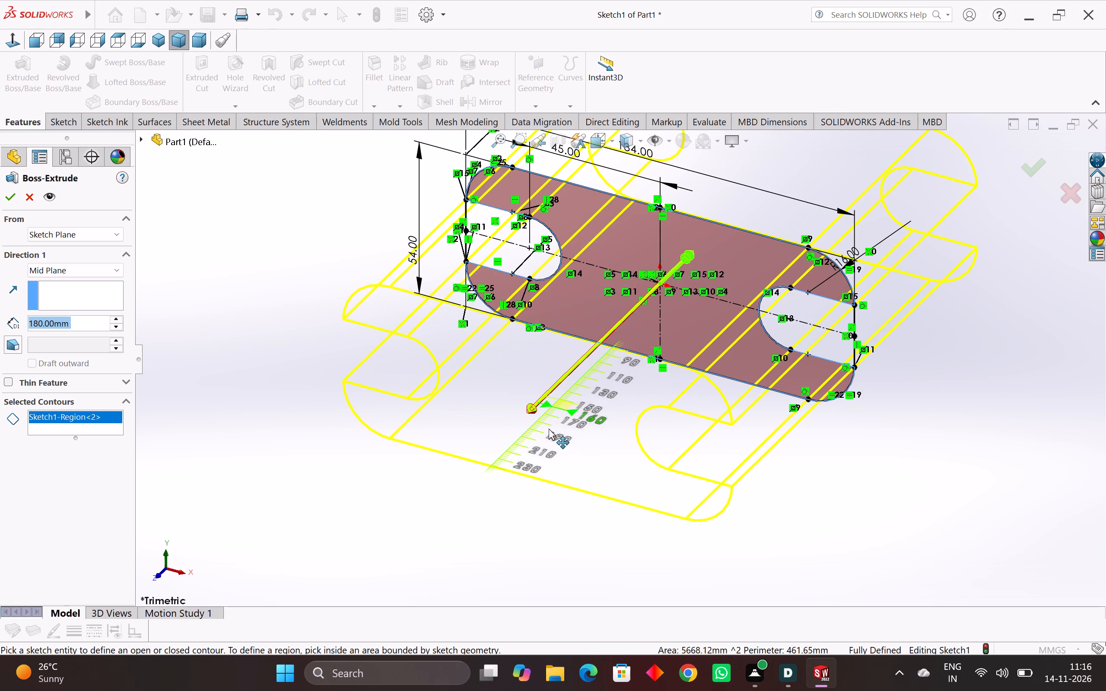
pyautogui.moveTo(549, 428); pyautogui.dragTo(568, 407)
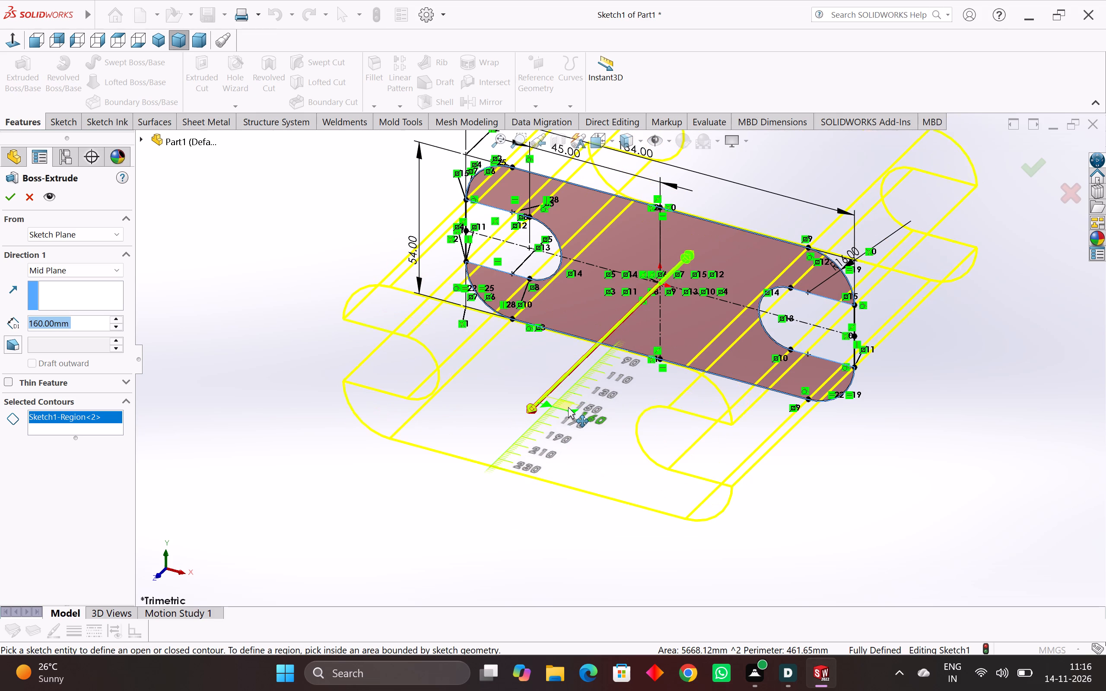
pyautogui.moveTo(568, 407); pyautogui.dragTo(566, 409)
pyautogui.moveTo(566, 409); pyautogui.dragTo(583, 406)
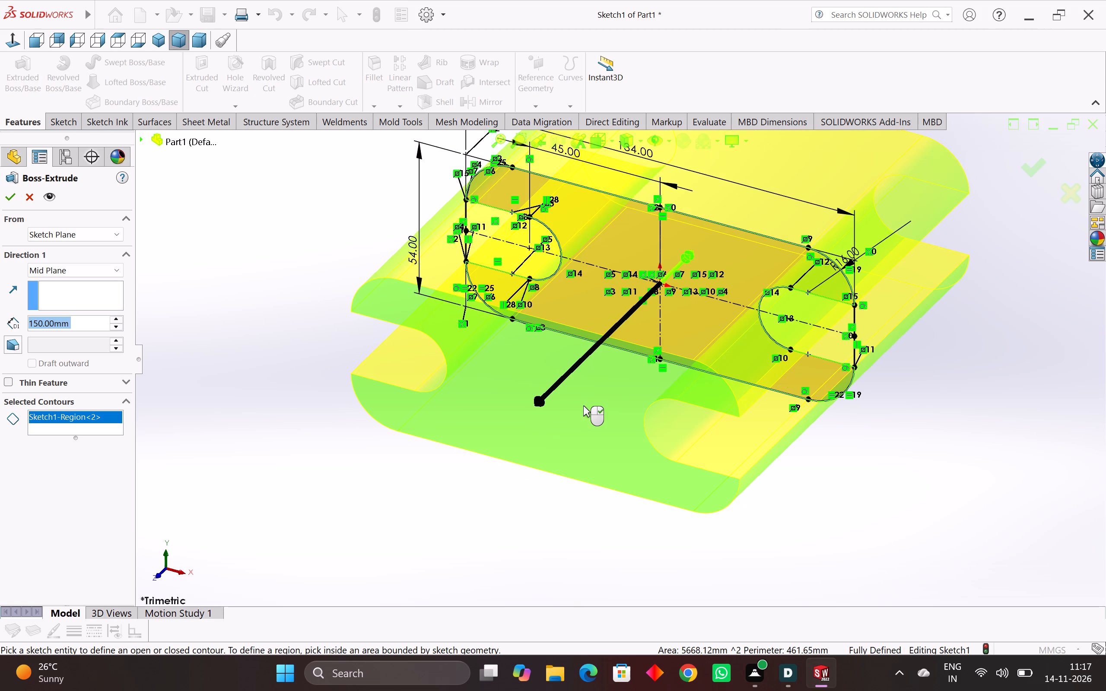
# Rework the mid-plane extrusion depth of the plate region freehand, trying longer and shorter lengths, and leave it at about 184 mm.
pyautogui.moveTo(537, 402); pyautogui.dragTo(525, 437)
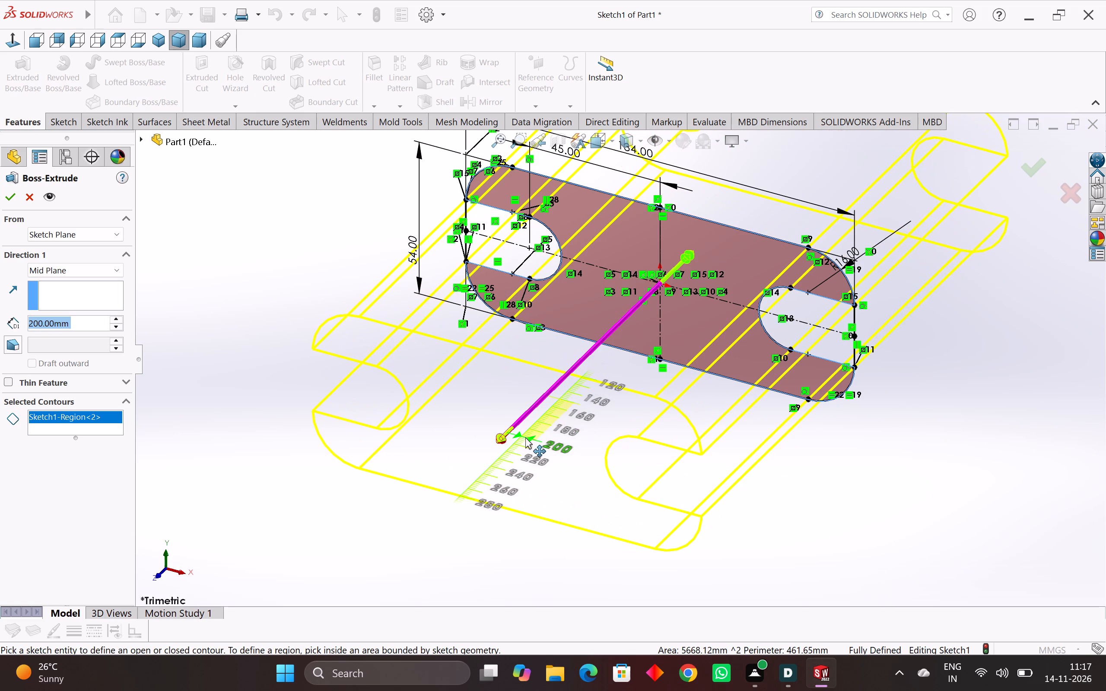
pyautogui.moveTo(525, 437); pyautogui.dragTo(524, 440)
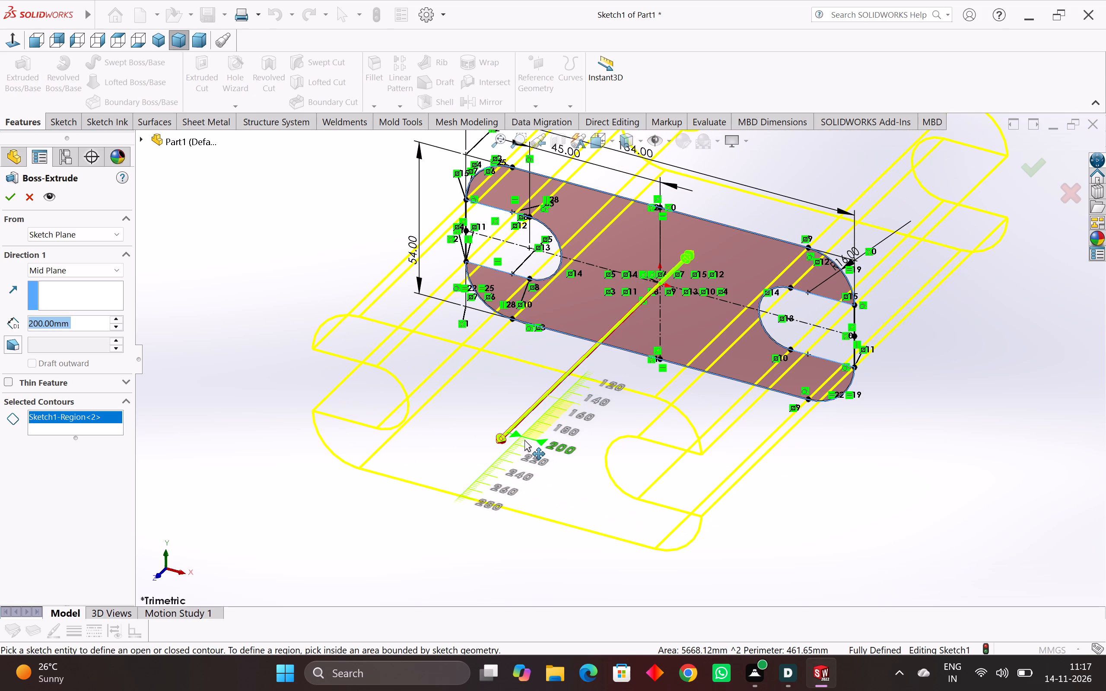
pyautogui.moveTo(524, 440); pyautogui.dragTo(537, 443)
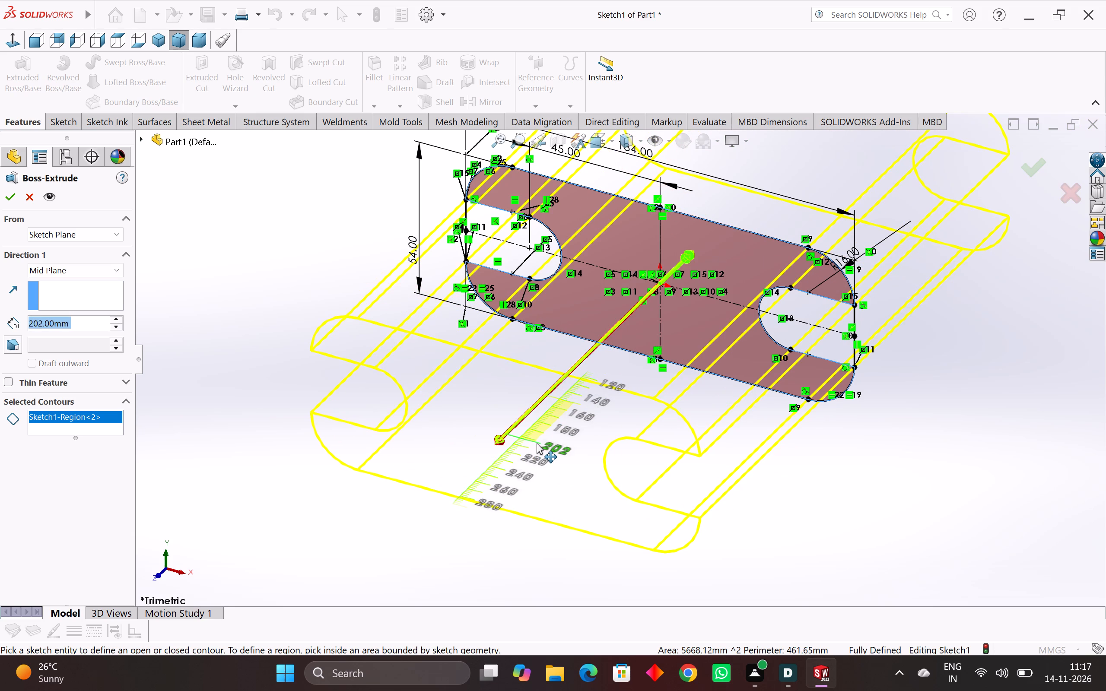
pyautogui.moveTo(537, 443); pyautogui.dragTo(586, 424)
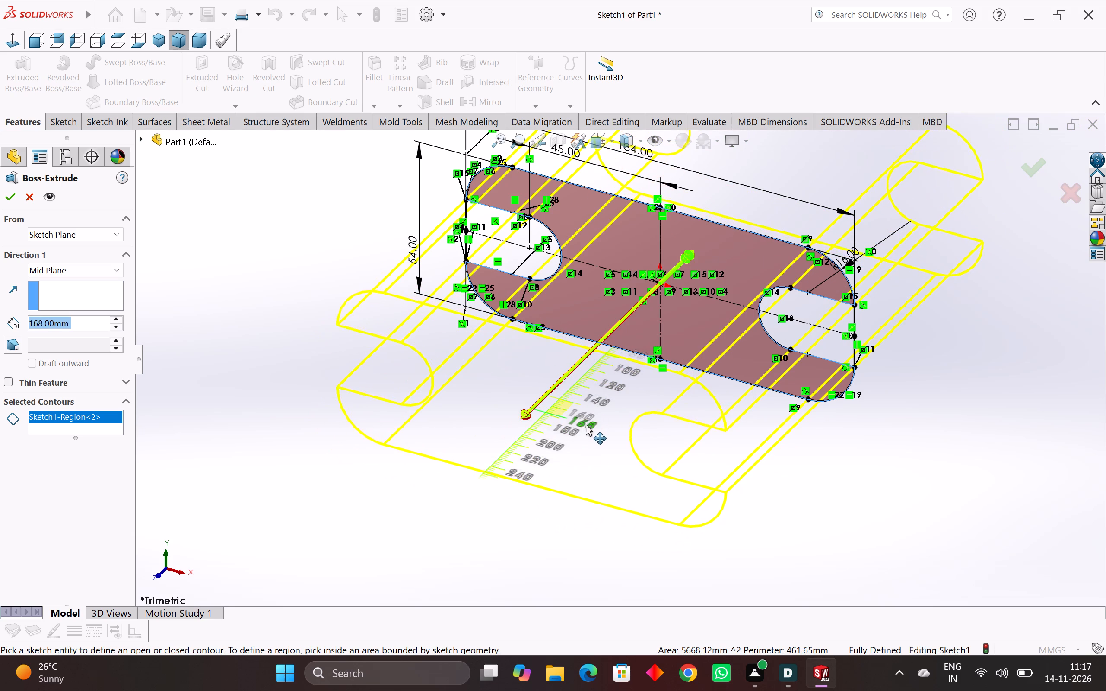
pyautogui.moveTo(586, 424); pyautogui.dragTo(599, 440)
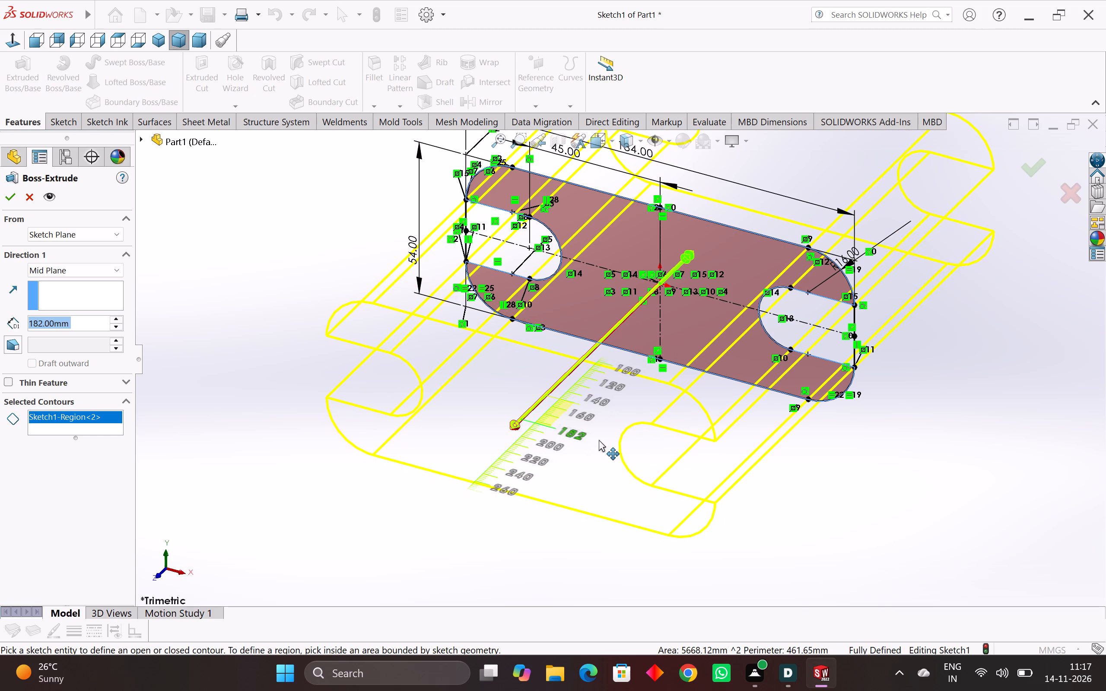
pyautogui.moveTo(599, 440); pyautogui.dragTo(670, 413)
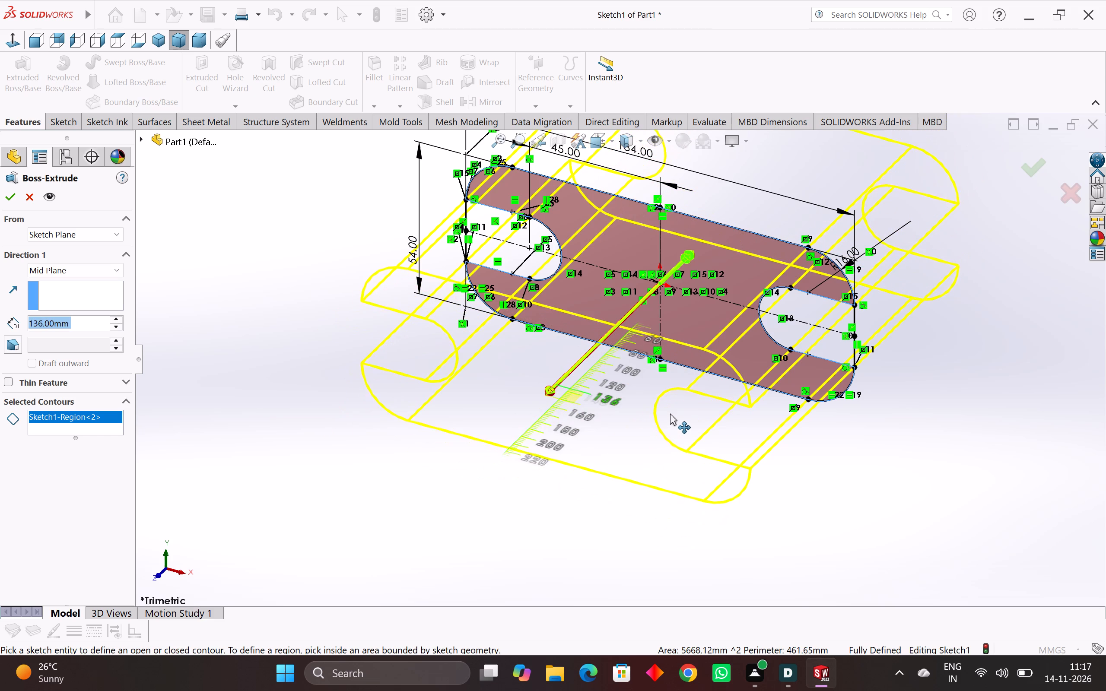
pyautogui.moveTo(670, 413); pyautogui.dragTo(691, 411)
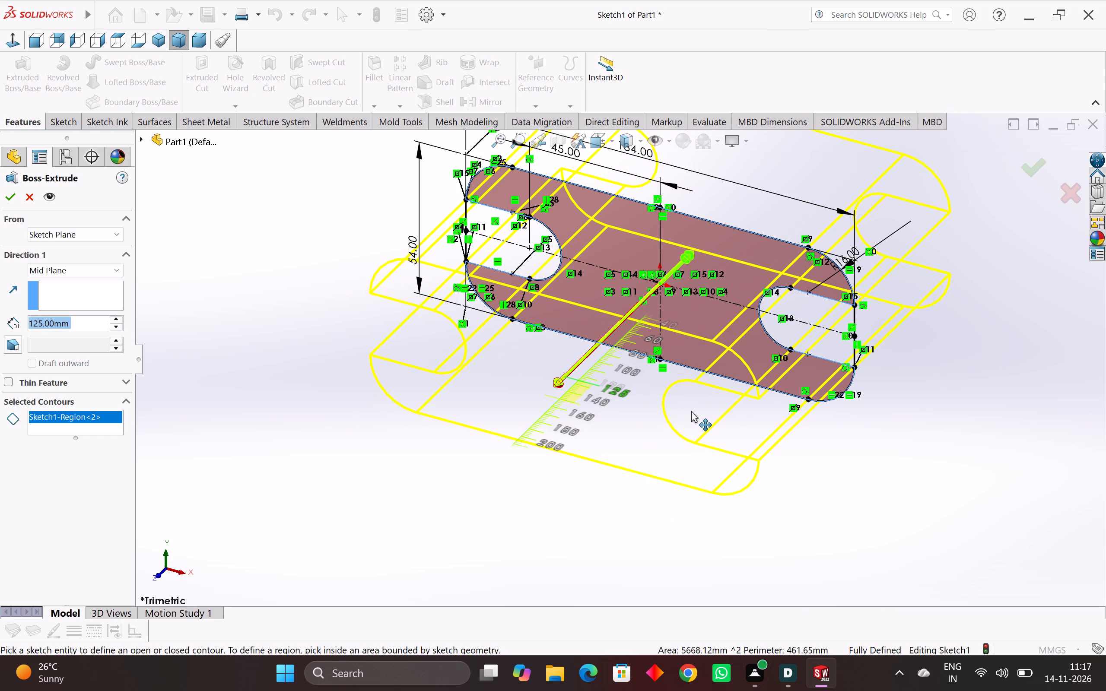
pyautogui.moveTo(691, 411); pyautogui.dragTo(683, 437)
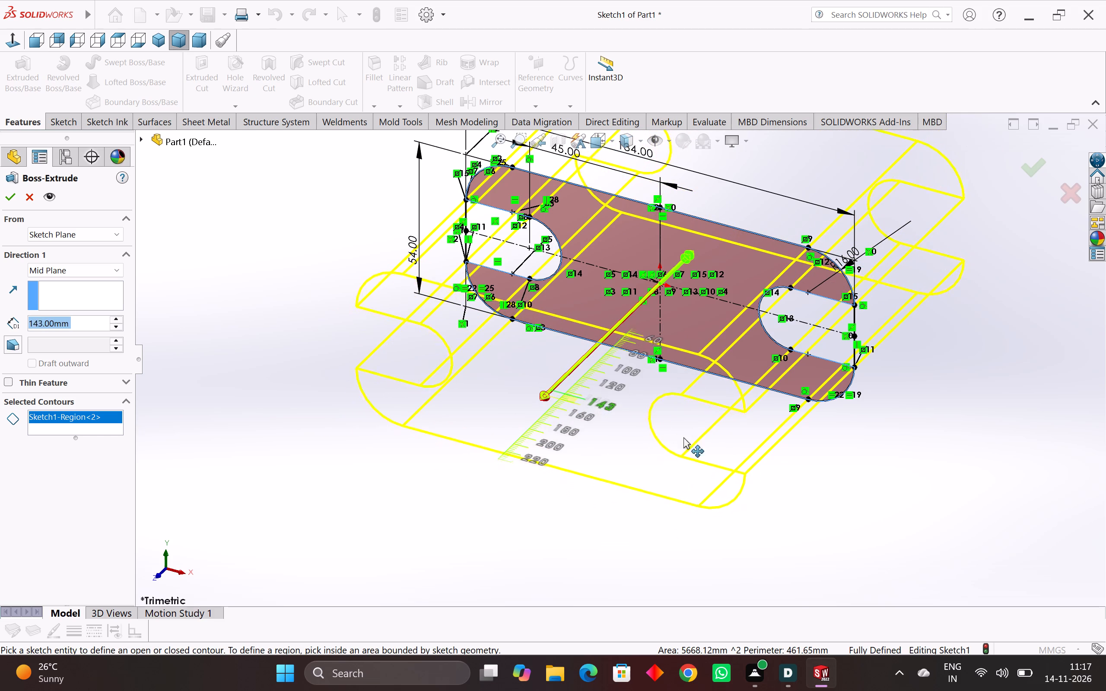
pyautogui.moveTo(683, 437); pyautogui.dragTo(654, 489)
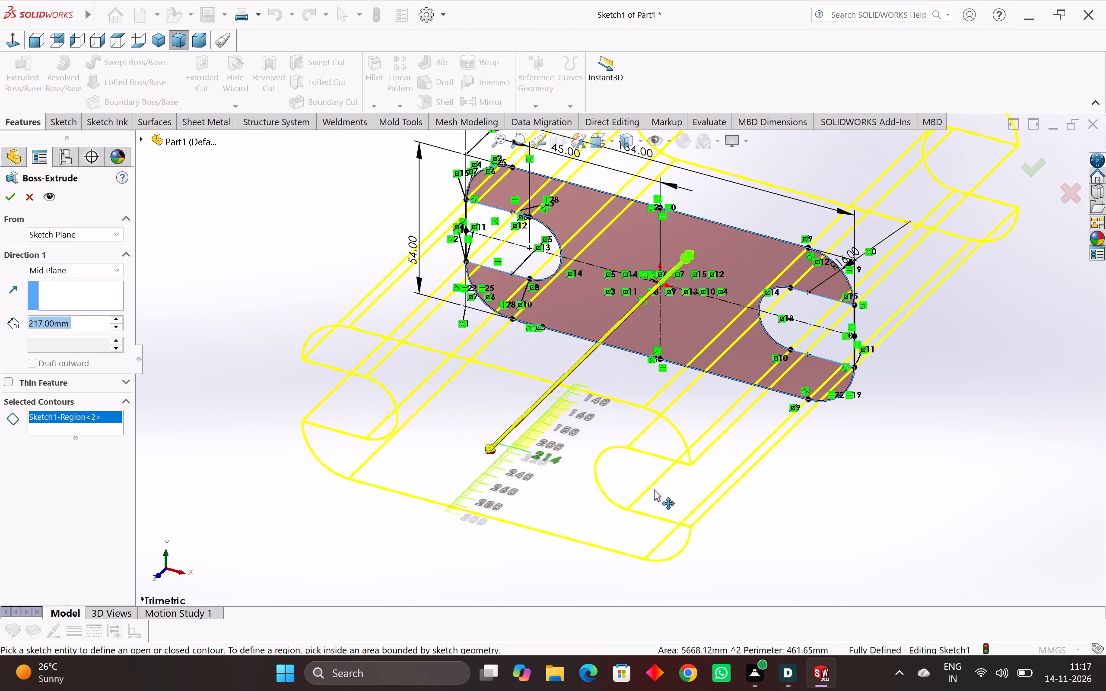
pyautogui.moveTo(654, 489); pyautogui.dragTo(730, 412)
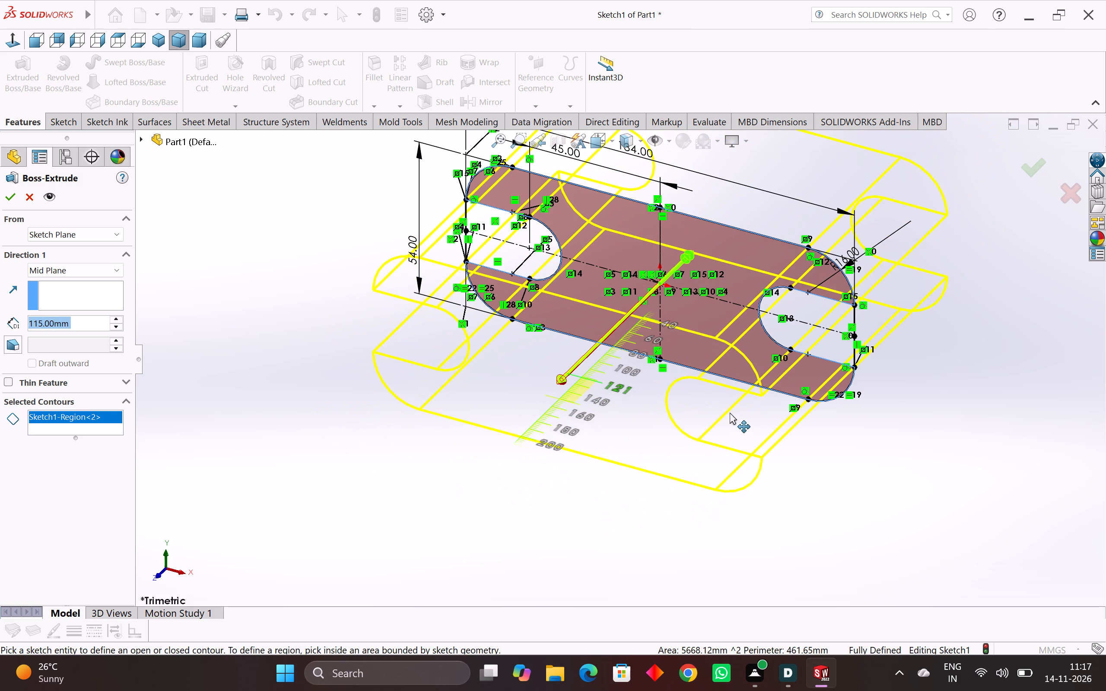
pyautogui.moveTo(730, 412); pyautogui.dragTo(606, 465)
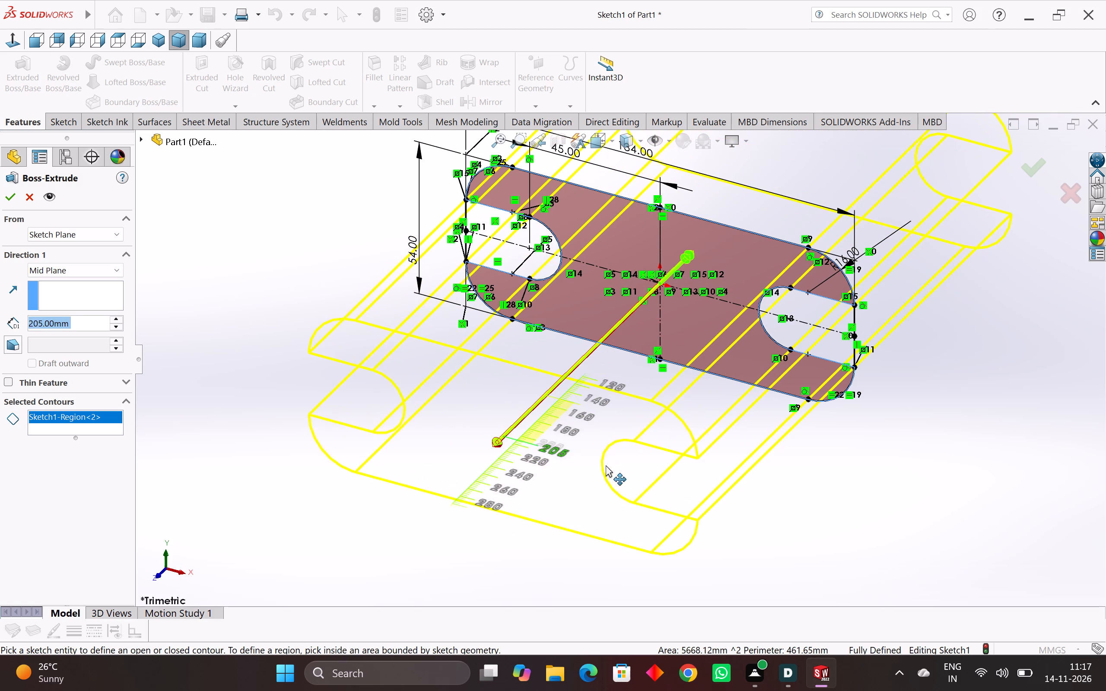
pyautogui.moveTo(606, 465); pyautogui.dragTo(628, 450)
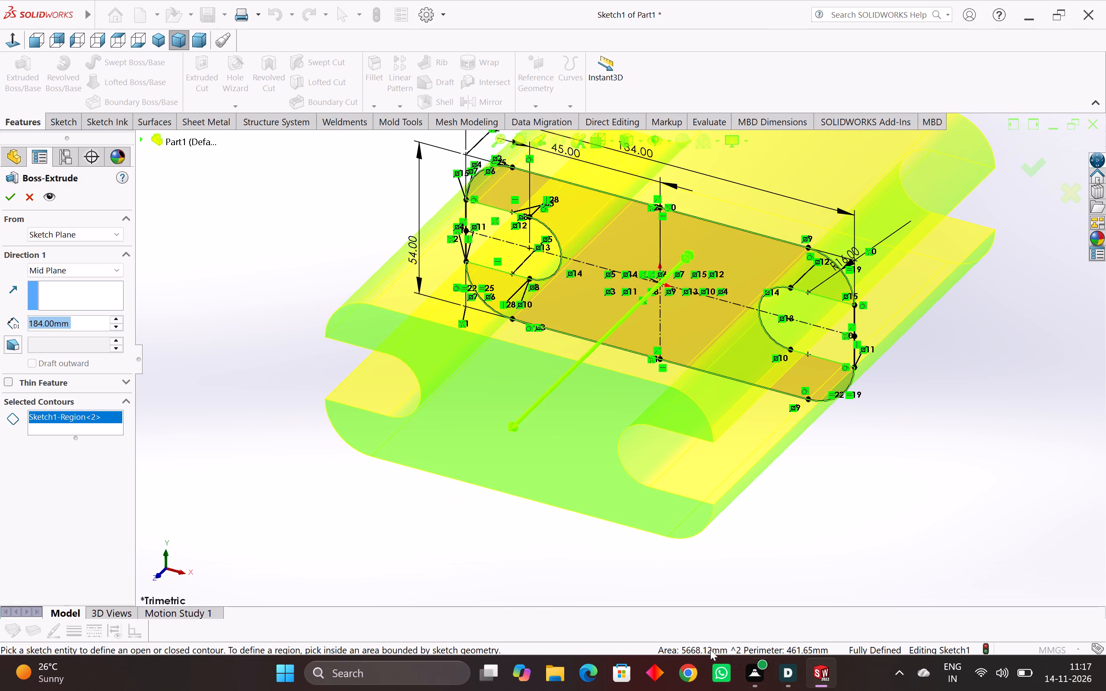
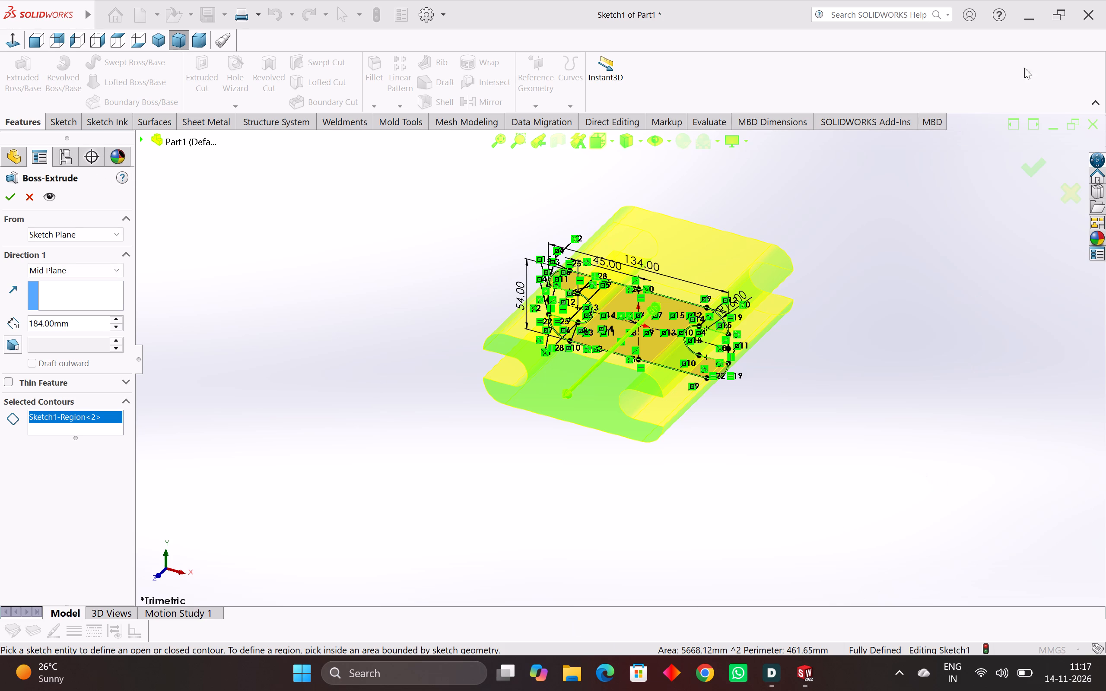
# Minimize the SOLIDWORKS window and launch the Fuji app from its desktop shortcut.
pyautogui.click(1030, 18)
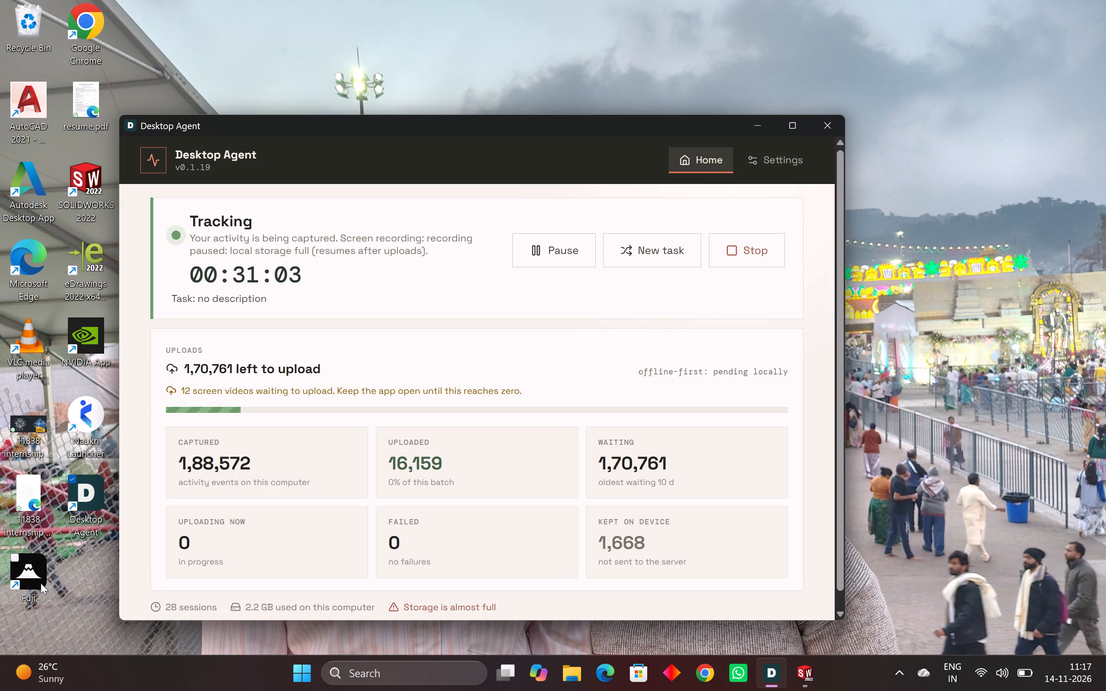
pyautogui.doubleClick(32, 576)
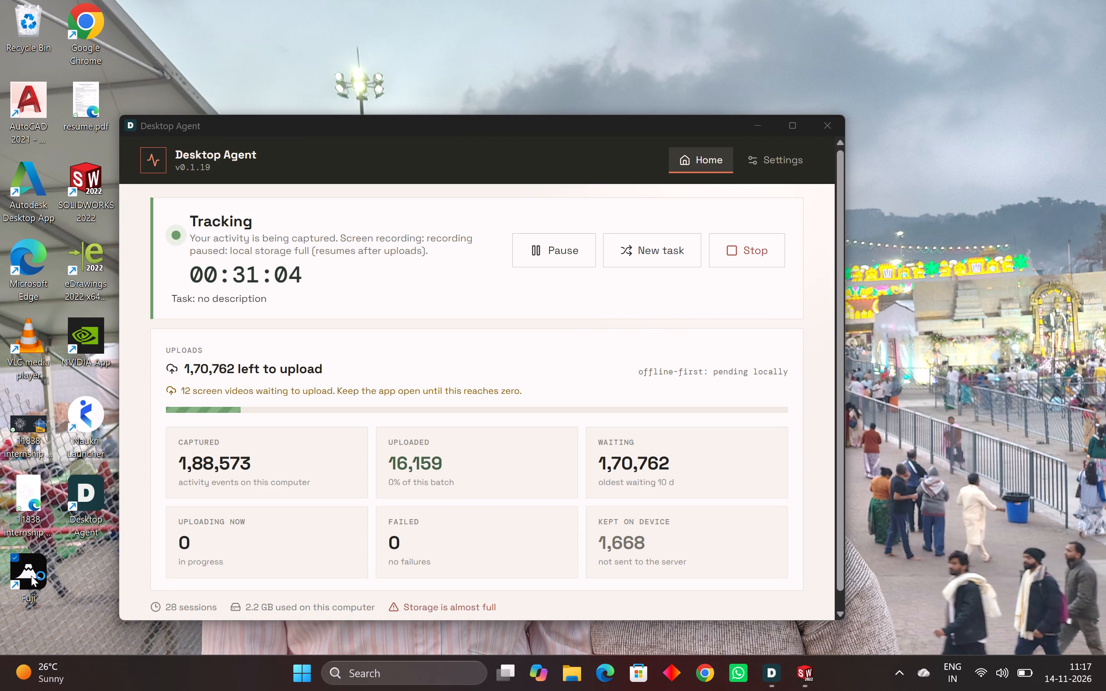
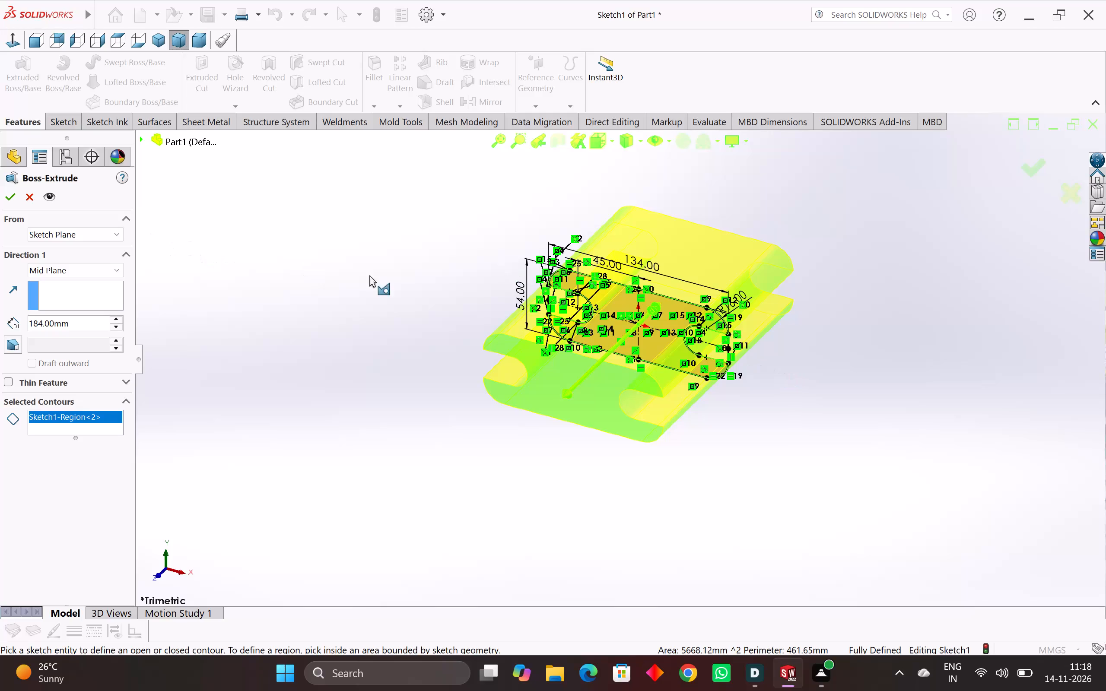
# Cancel the mid-plane Boss-Extrude and return to editing the filleted rectangle sketch.
pyautogui.click(31, 203)
# Sketch a circle centred on the origin inside the filleted rectangle profile.
pyautogui.scroll(4, 648, 339)
pyautogui.moveTo(570, 302); pyautogui.dragTo(645, 318, button='middle')
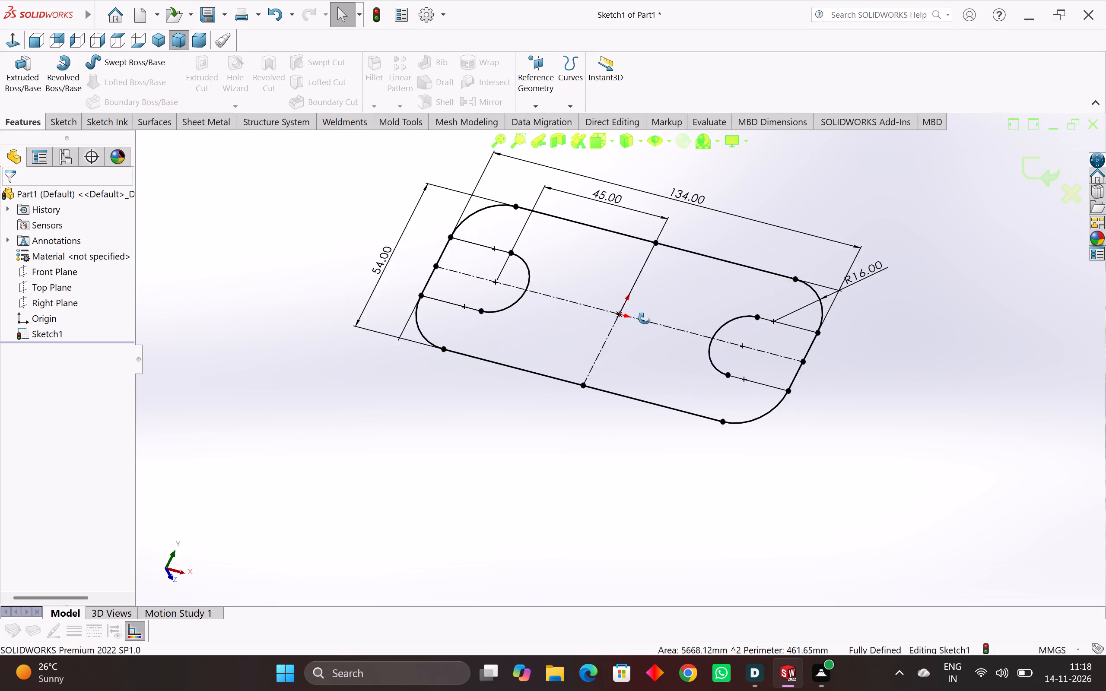
pyautogui.moveTo(645, 318); pyautogui.dragTo(555, 287, button='middle')
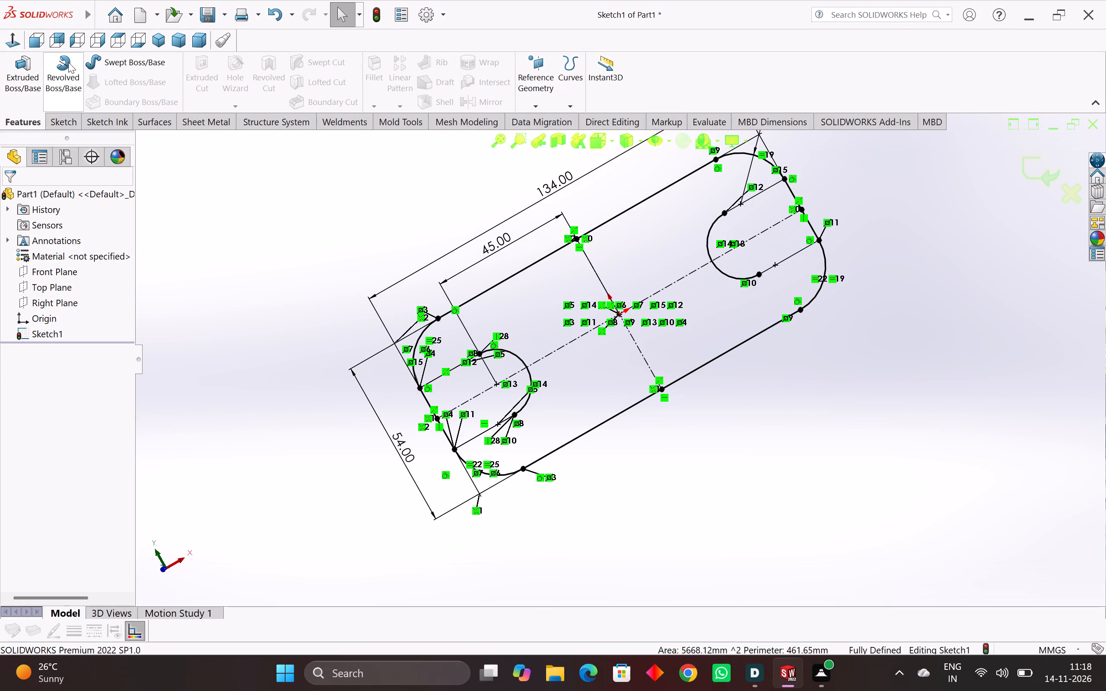
pyautogui.click(65, 127)
pyautogui.click(114, 60)
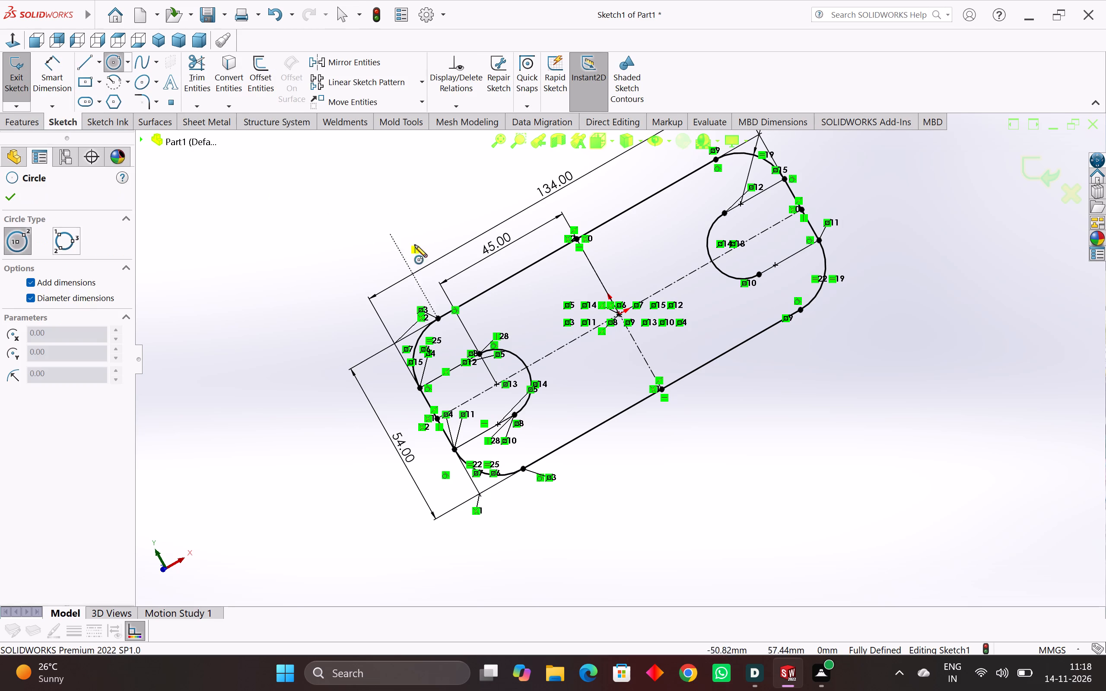
pyautogui.click(617, 314)
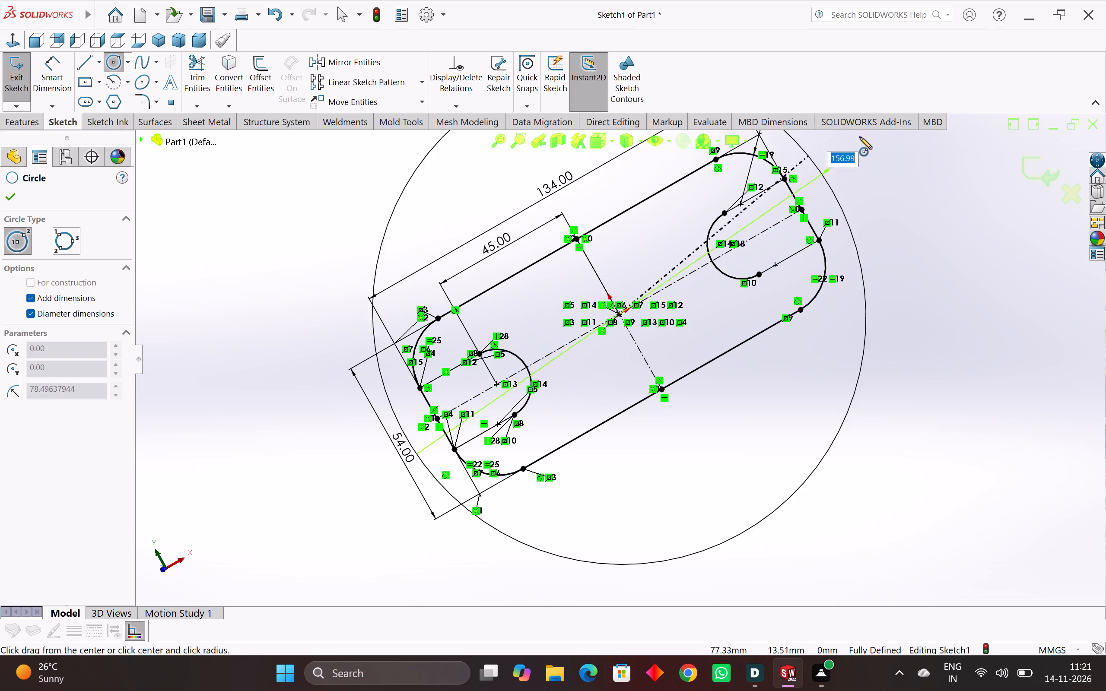
pyautogui.scroll(-4, 760, 251)
pyautogui.scroll(2, 655, 306)
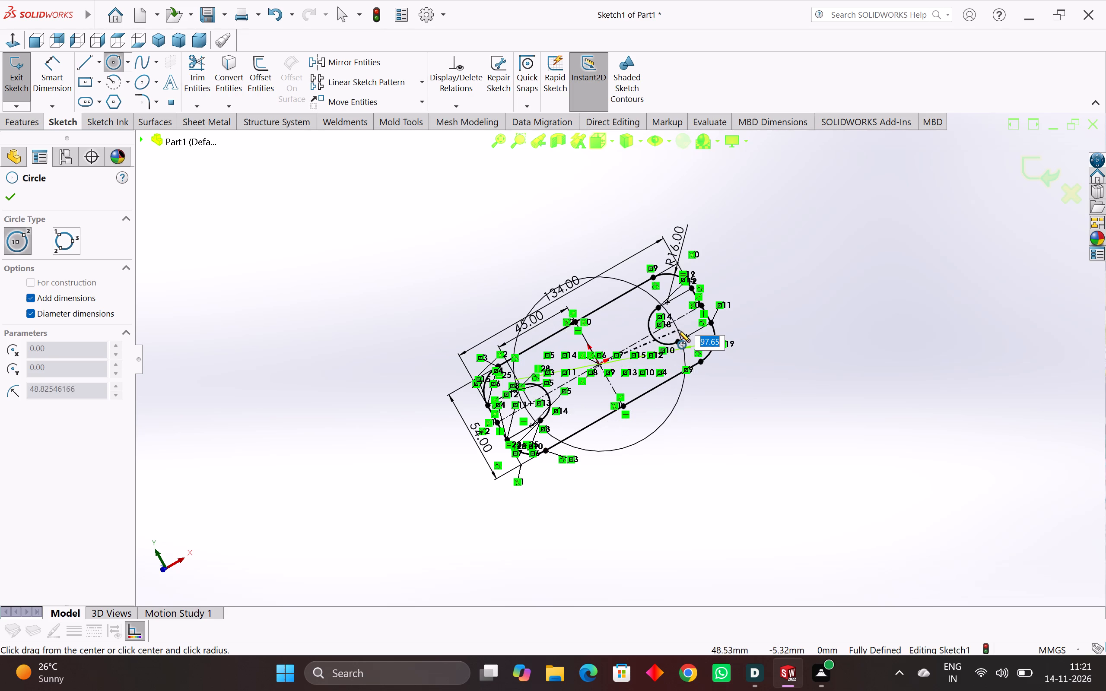
pyautogui.scroll(5, 569, 371)
pyautogui.scroll(-4, 573, 374)
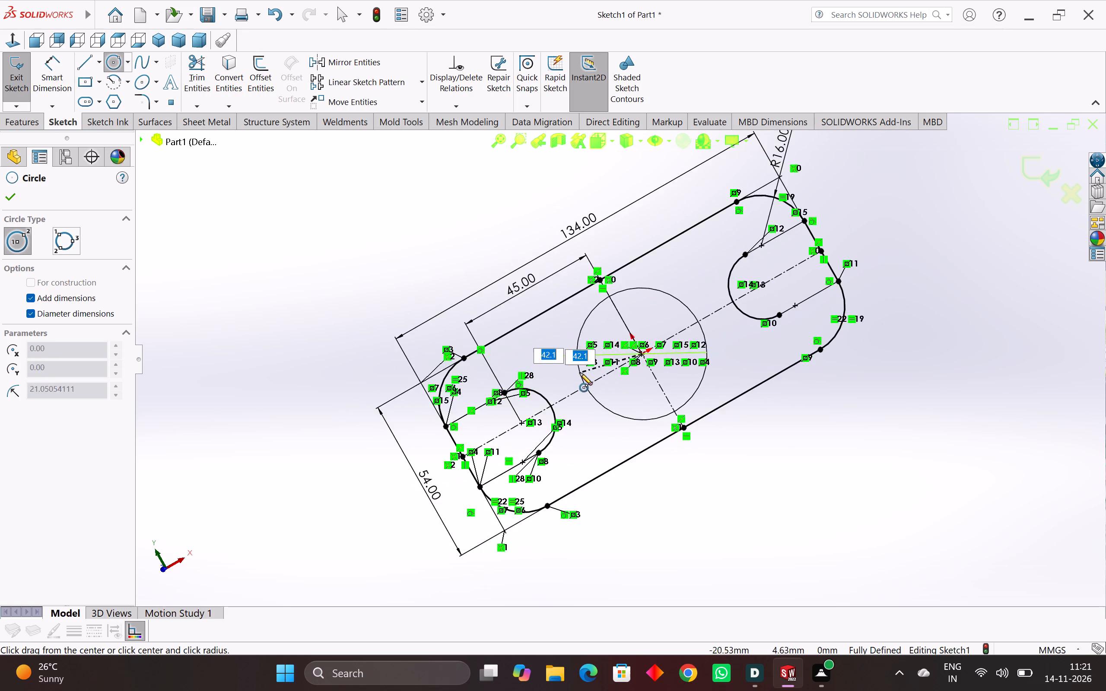
pyautogui.moveTo(736, 356); pyautogui.dragTo(716, 385, button='middle')
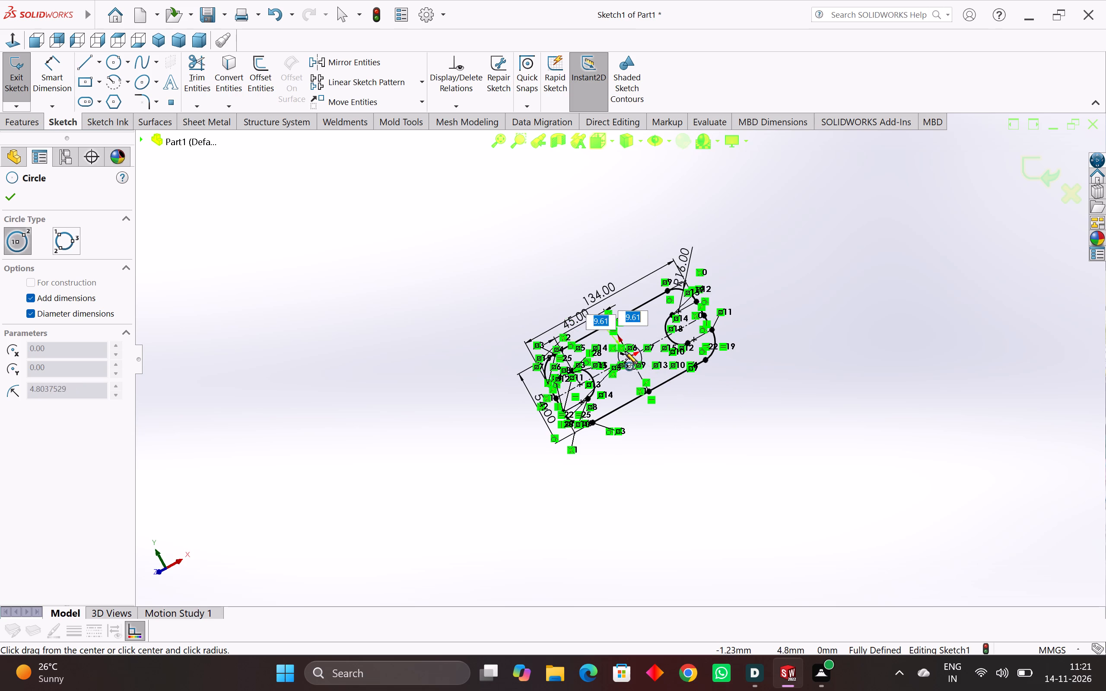
pyautogui.scroll(4, 625, 352)
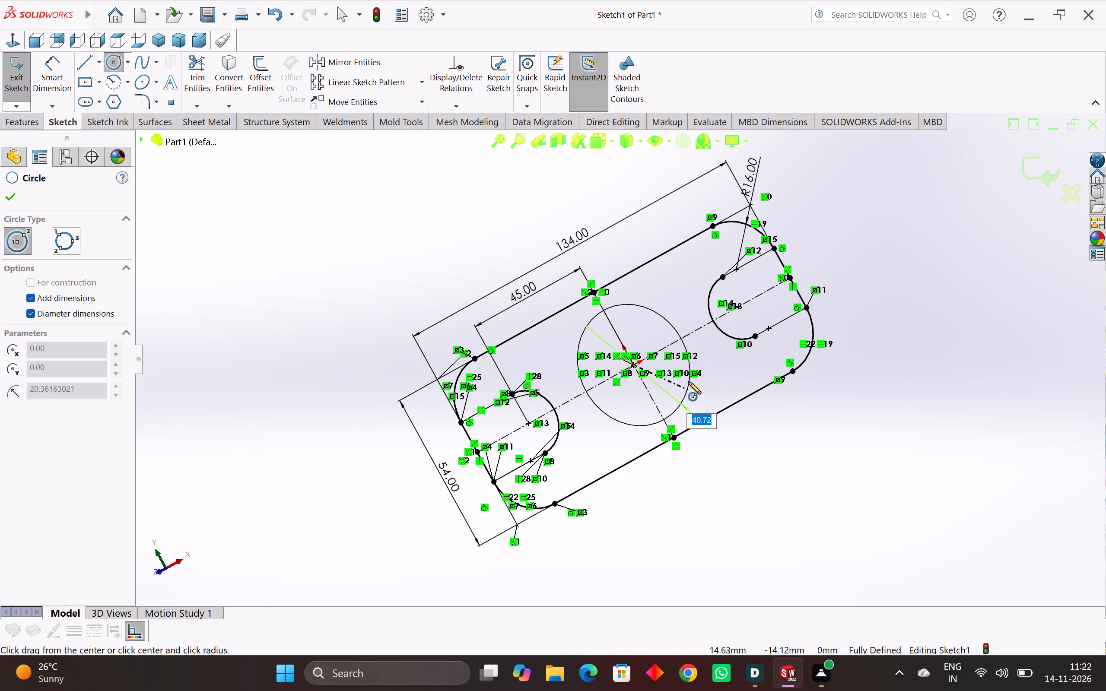
pyautogui.scroll(-2, 686, 378)
pyautogui.scroll(3, 644, 332)
pyautogui.scroll(-1, 653, 337)
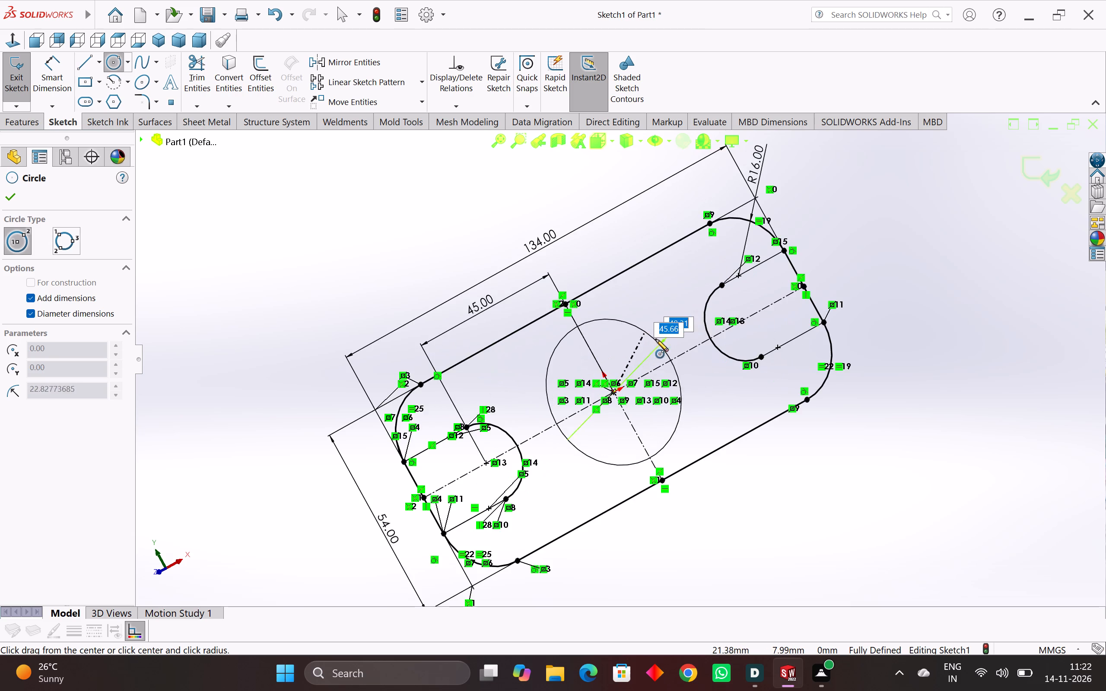
pyautogui.scroll(-1, 656, 339)
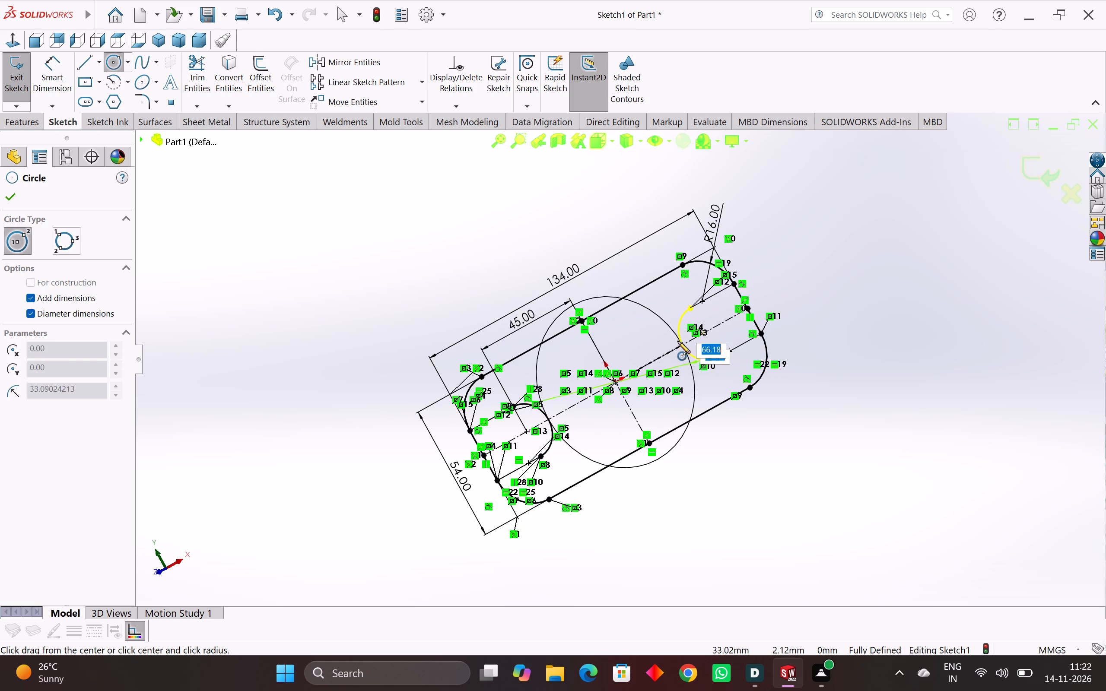
pyautogui.scroll(3, 684, 348)
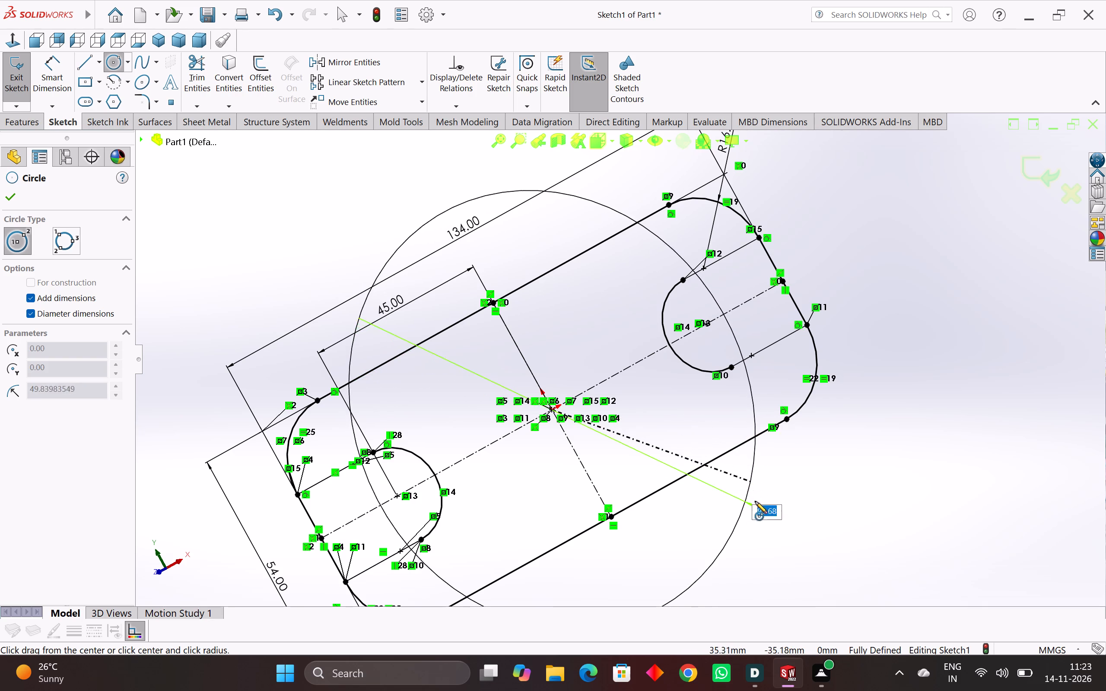
pyautogui.scroll(1, 597, 347)
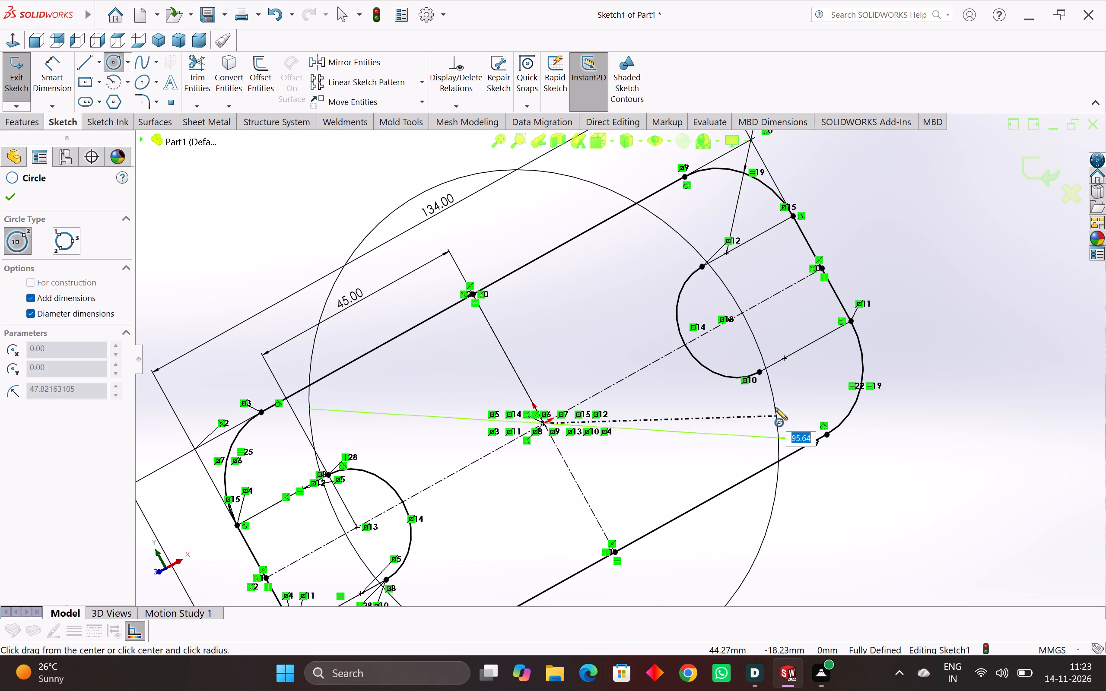
pyautogui.scroll(-2, 775, 408)
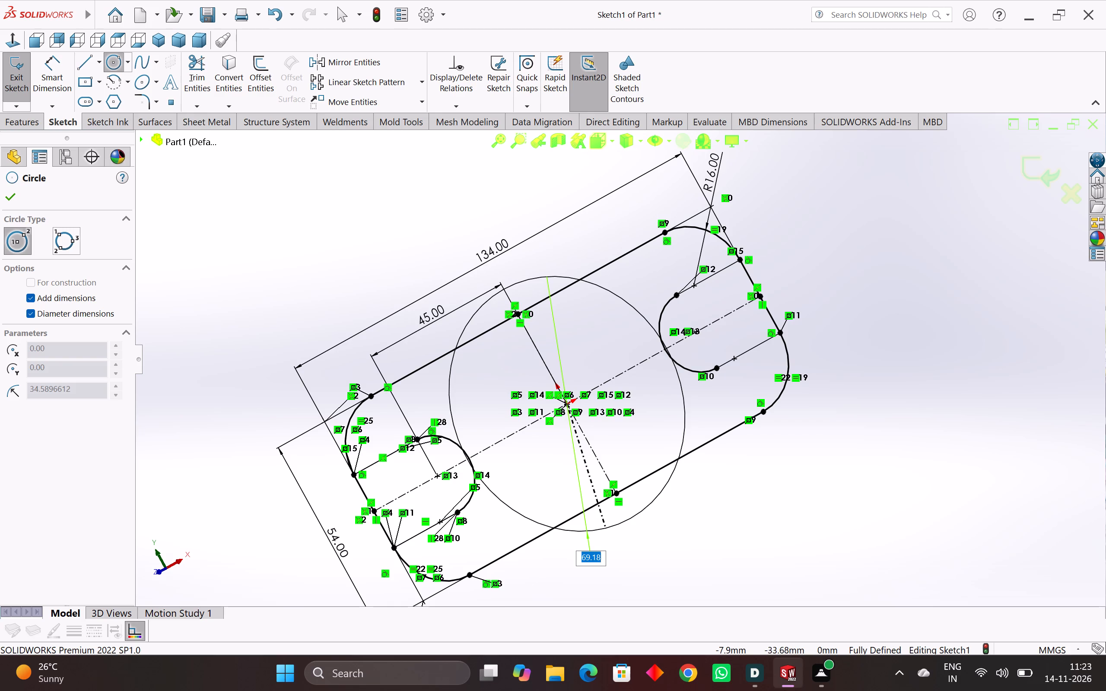
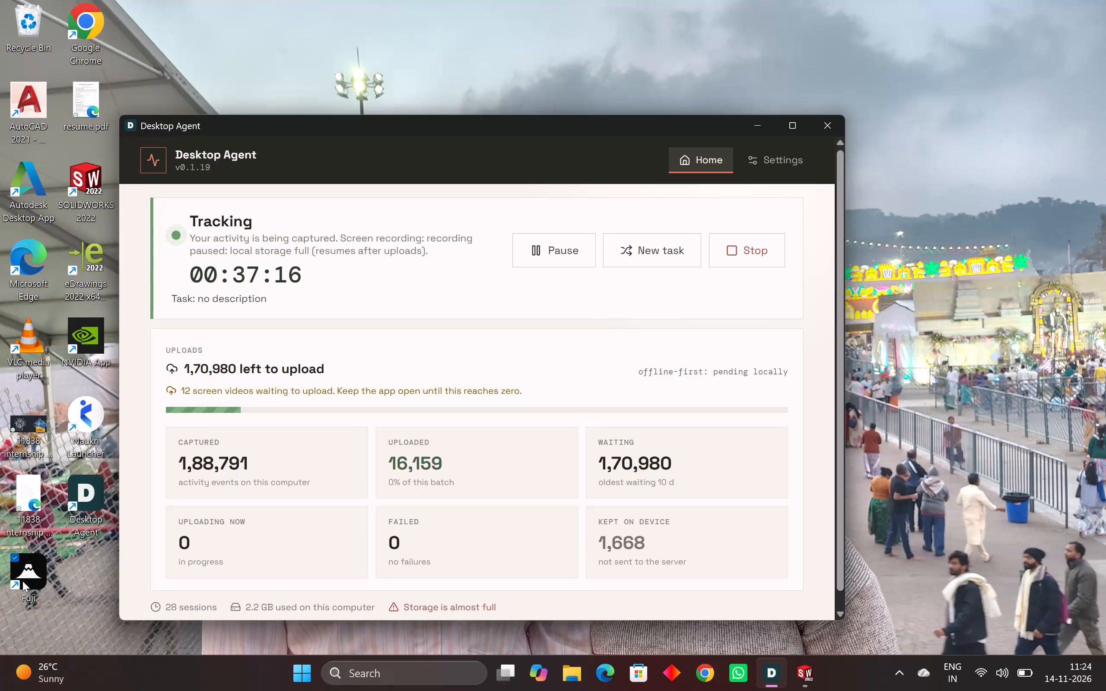
# Launch the Fuji application from its desktop shortcut.
pyautogui.doubleClick(29, 564)
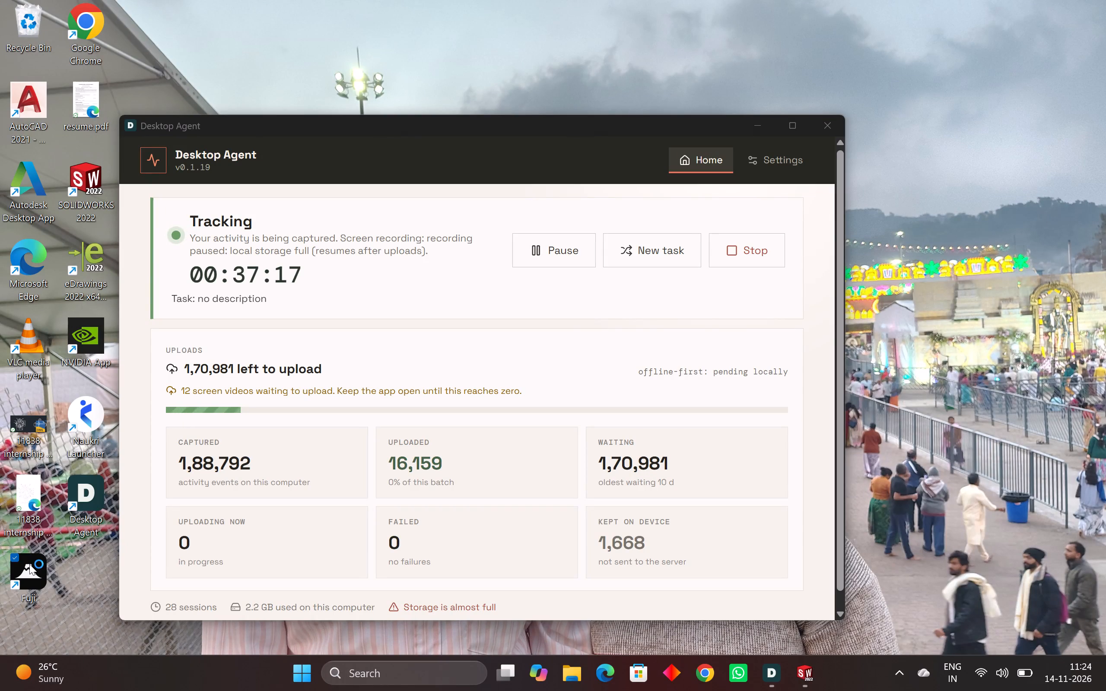
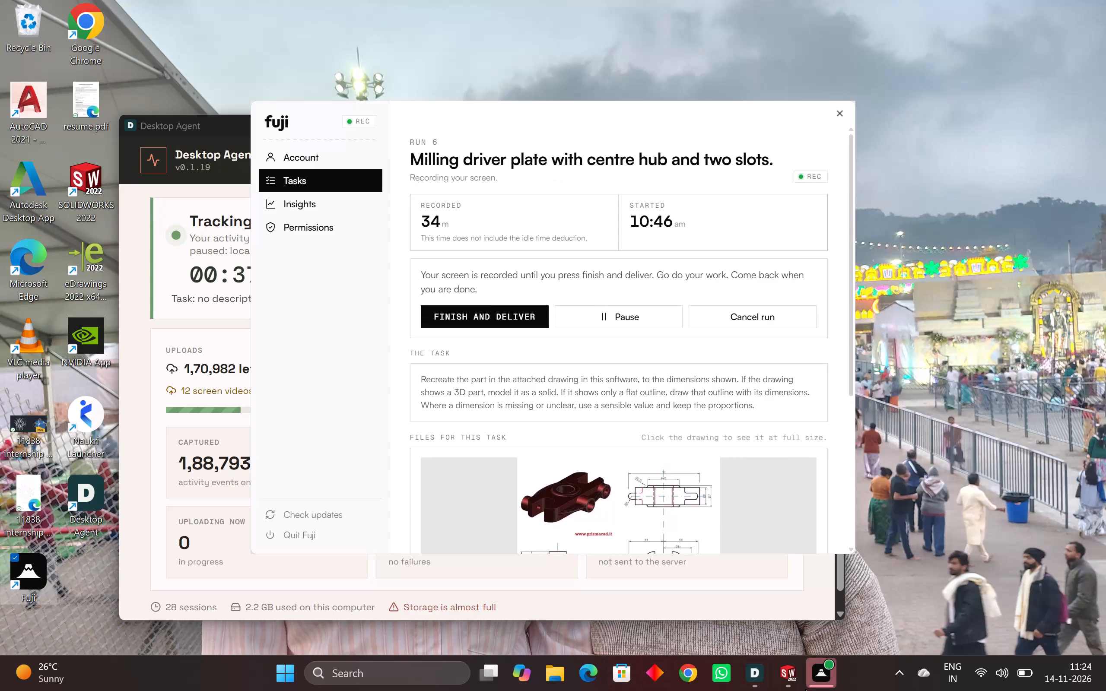
# Switch back to SOLIDWORKS, abandon the unfinished circle at the origin, and set the sketch to the Front view.
pyautogui.click(790, 676)
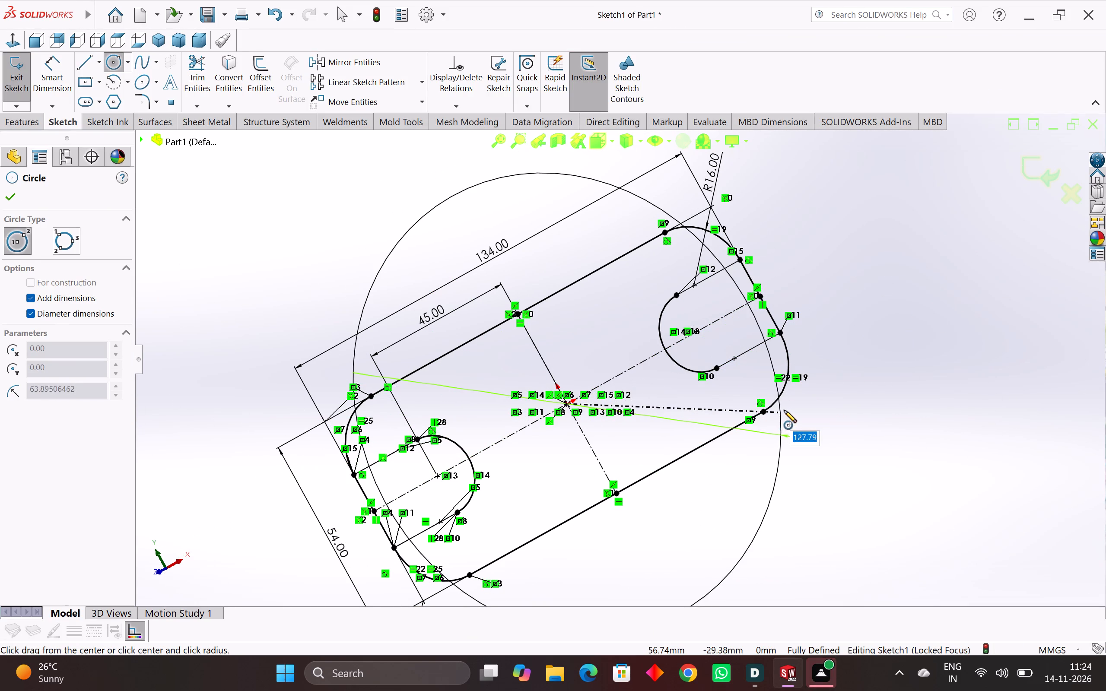
pyautogui.press('Escape')
pyautogui.press('Escape')
pyautogui.press('Escape')
pyautogui.scroll(-4, 784, 410)
pyautogui.moveTo(786, 403); pyautogui.dragTo(659, 546, button='middle')
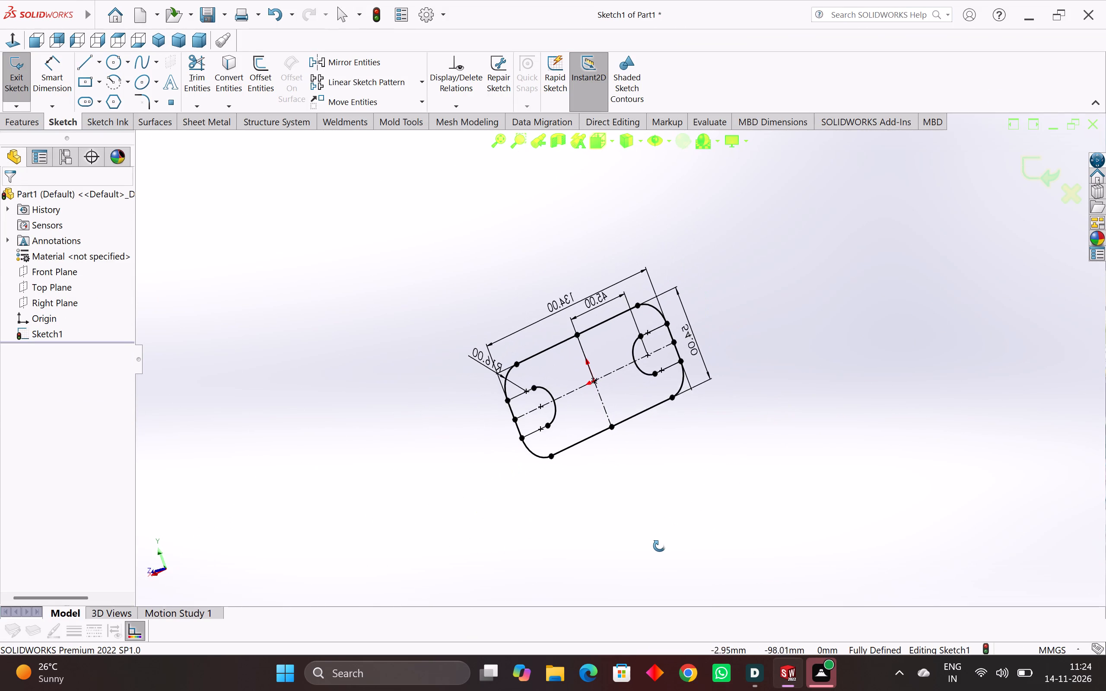
pyautogui.moveTo(659, 546); pyautogui.dragTo(659, 546, button='middle')
pyautogui.moveTo(573, 500); pyautogui.dragTo(817, 470, button='middle')
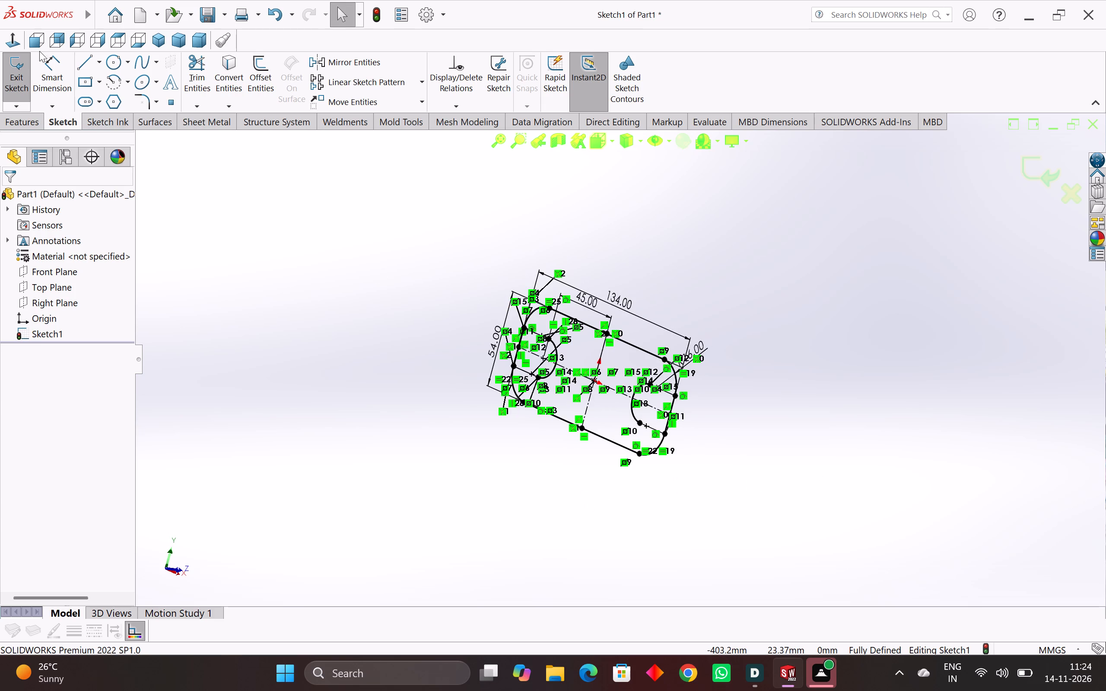
pyautogui.click(6, 41)
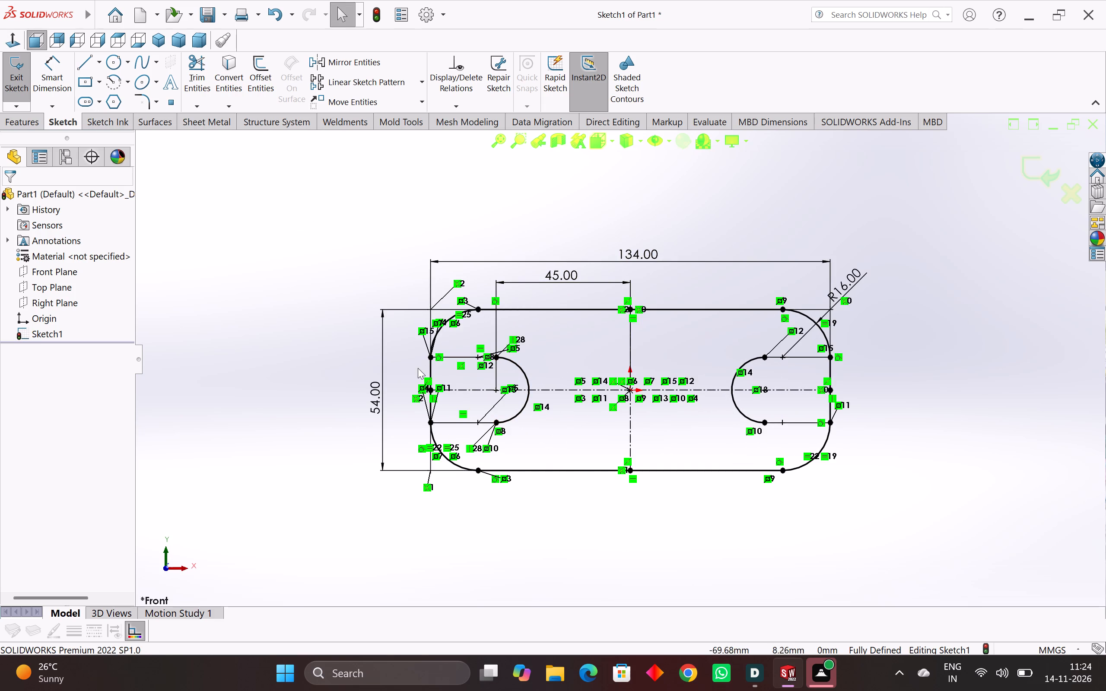
# Sketch a circle about 89 mm in diameter beside the plate profile, with circles about 27, 14, 31 and 17 mm inside it.
pyautogui.scroll(-3, 280, 251)
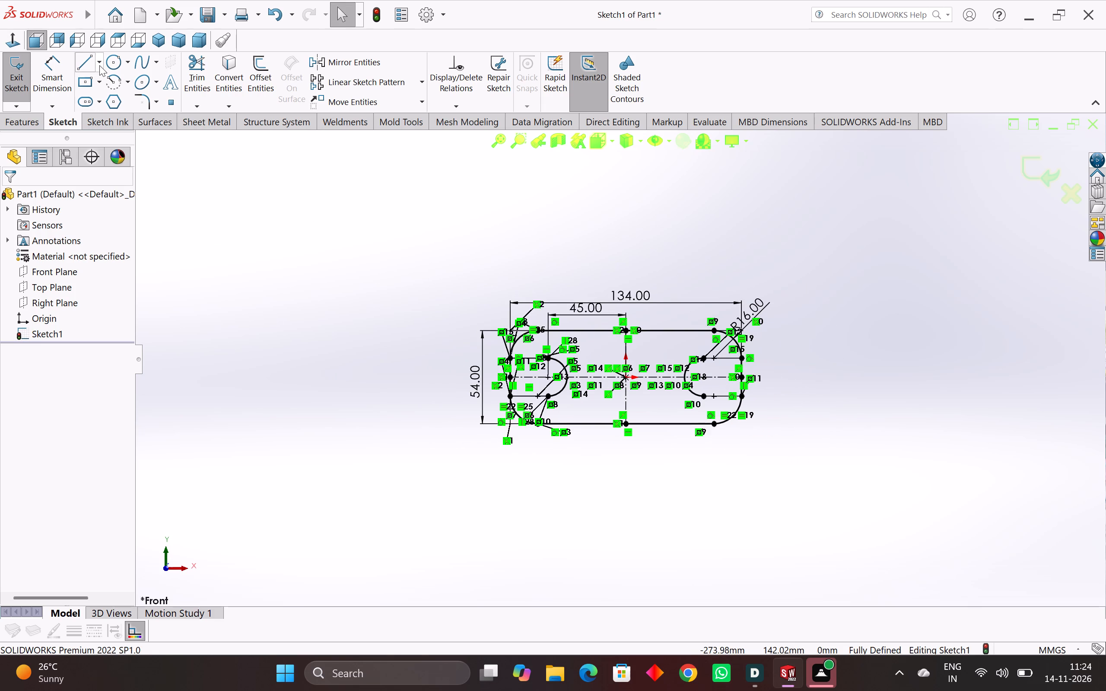
pyautogui.click(114, 65)
pyautogui.click(274, 346)
pyautogui.click(340, 386)
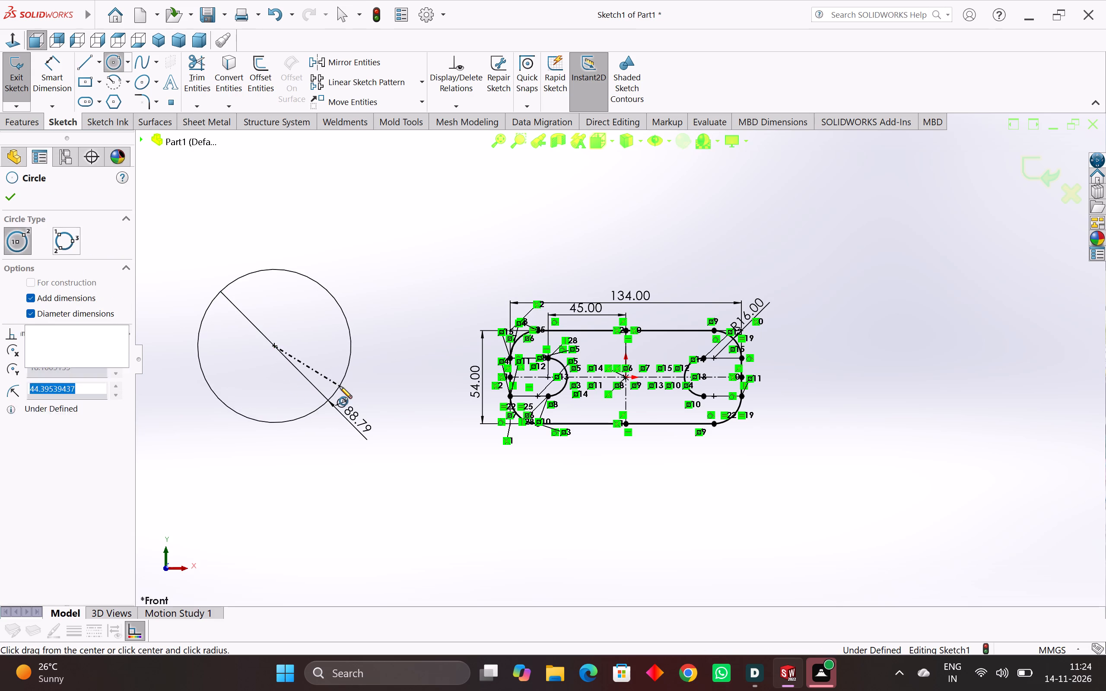
pyautogui.click(257, 337)
pyautogui.click(279, 347)
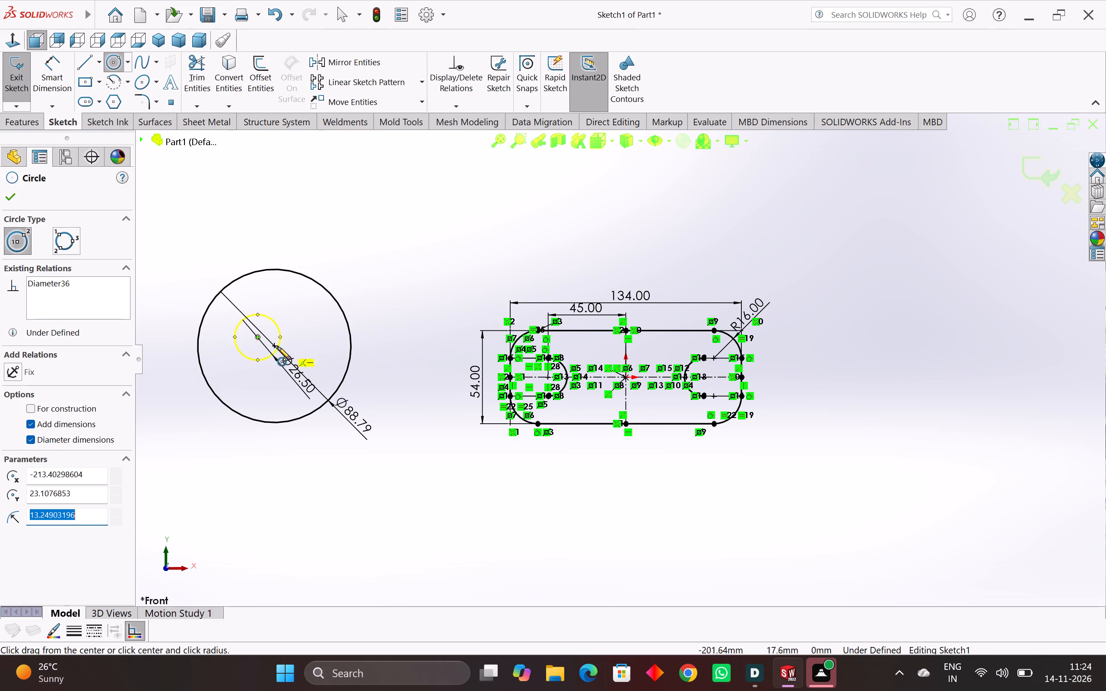
pyautogui.click(271, 326)
pyautogui.click(282, 331)
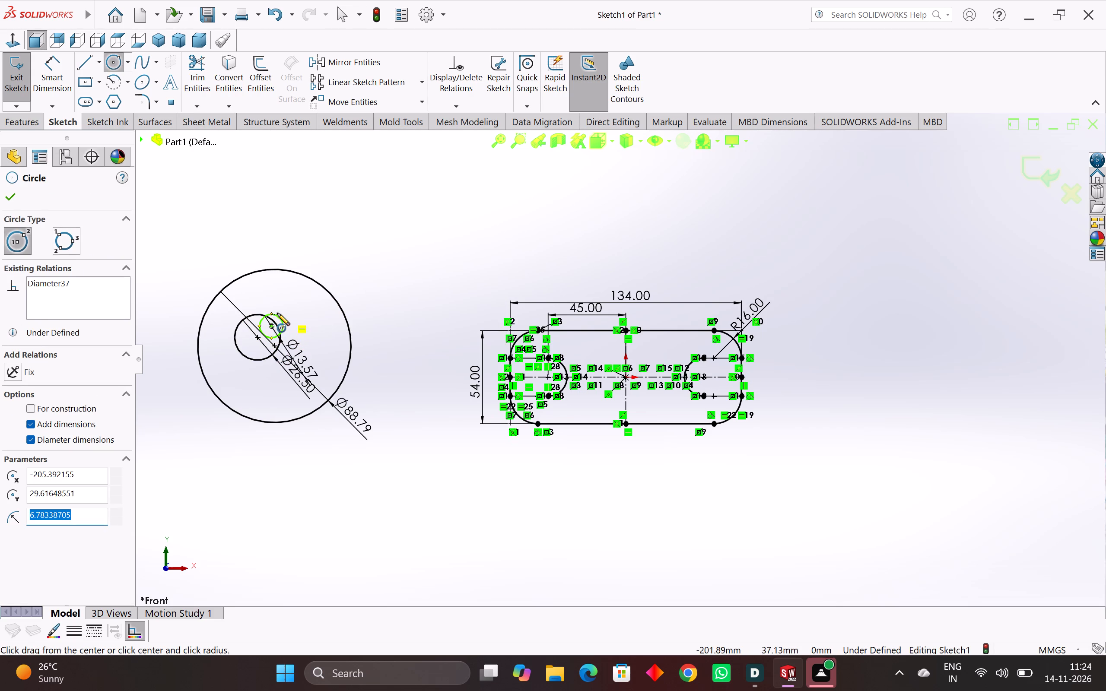
pyautogui.click(277, 313)
pyautogui.click(301, 326)
pyautogui.click(288, 309)
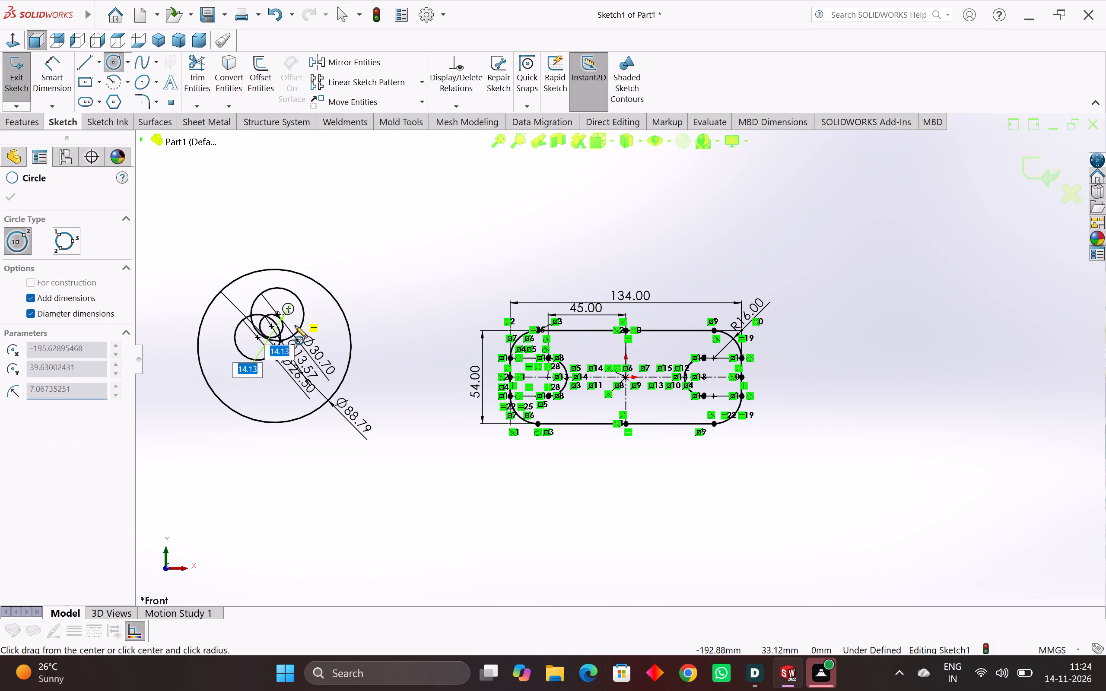
pyautogui.click(296, 330)
# Sketch three overlapping circles about 22, 49 and 15 mm in diameter around the large circle's upper-right edge.
pyautogui.click(308, 277)
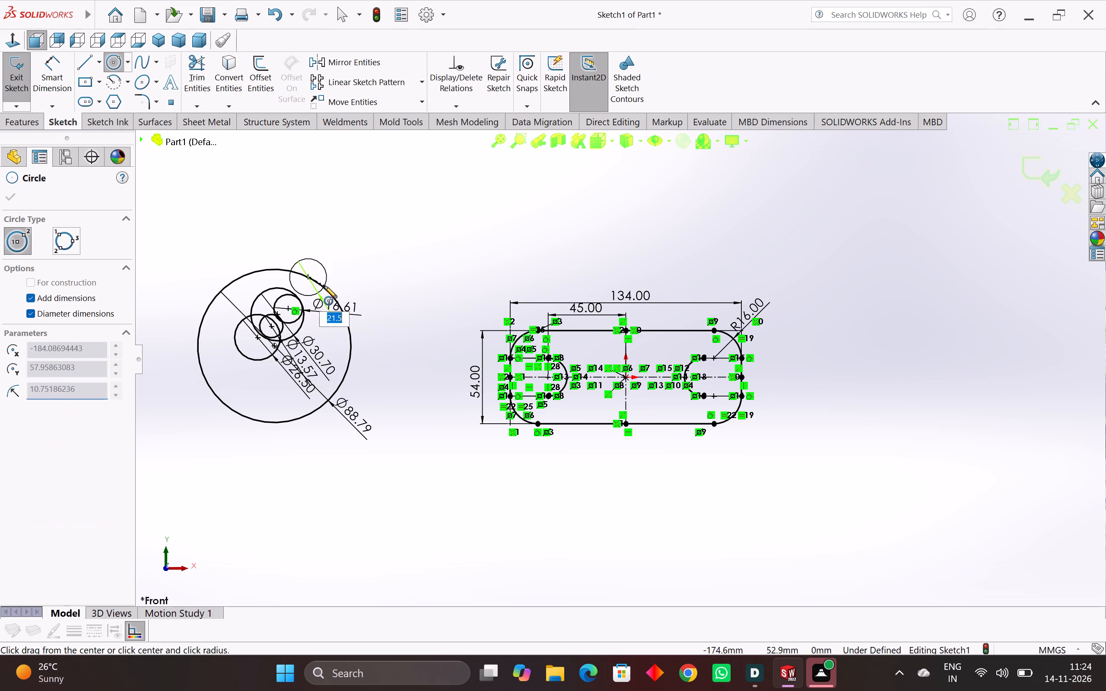
pyautogui.click(324, 286)
pyautogui.click(327, 261)
pyautogui.click(329, 301)
pyautogui.click(310, 266)
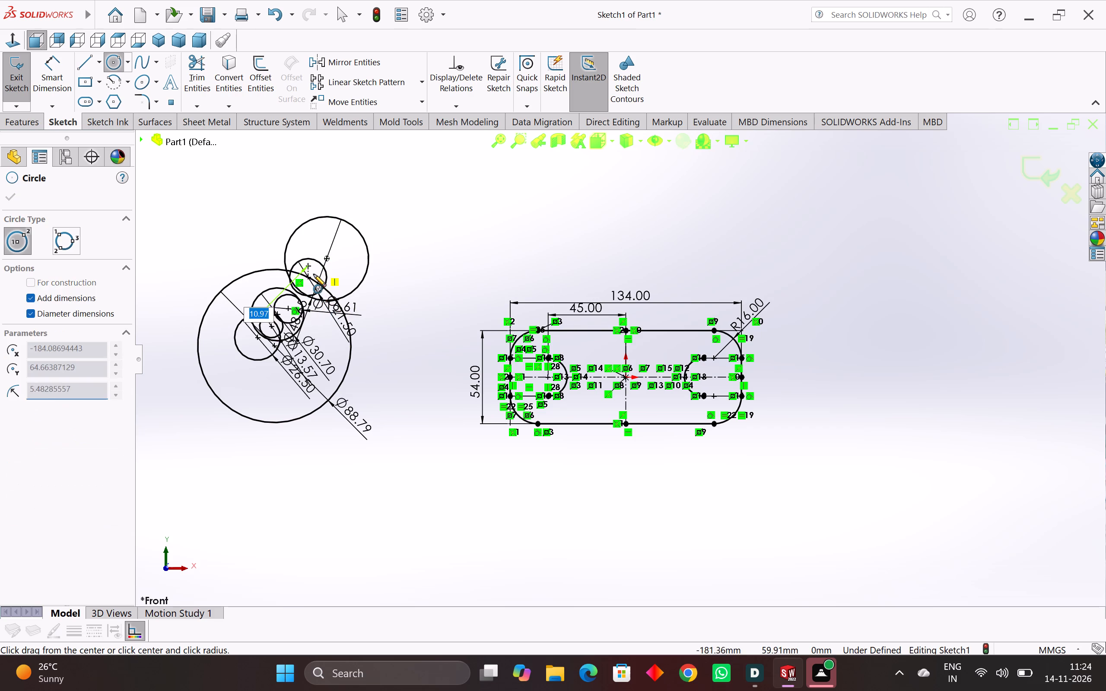
pyautogui.click(315, 275)
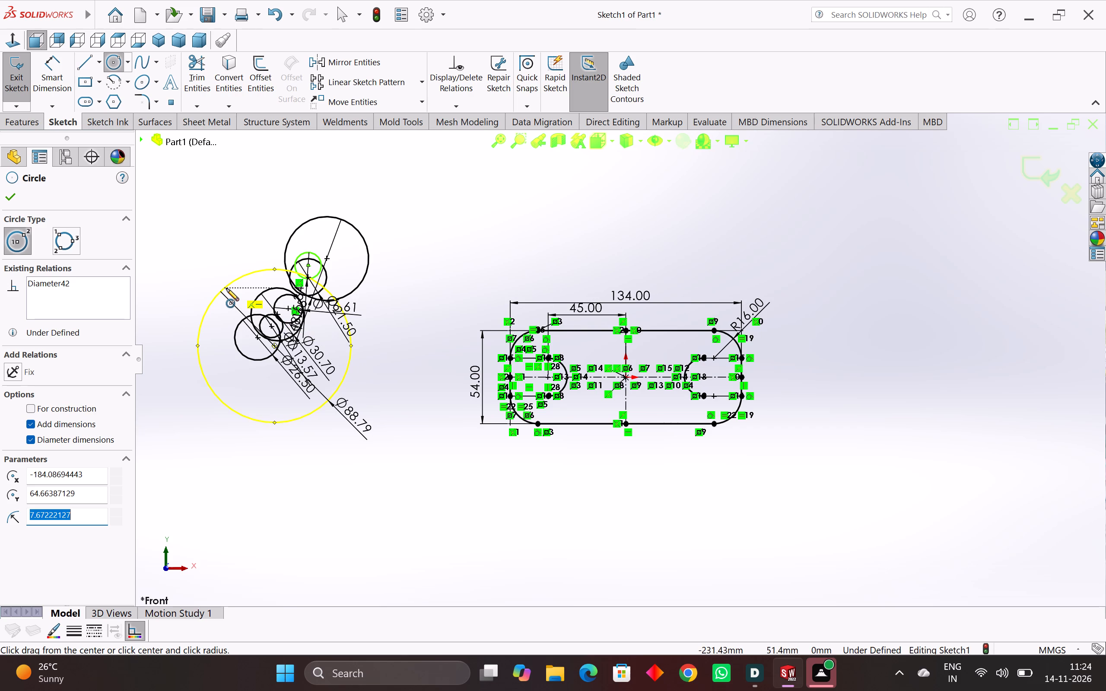
# Sketch circles about 13, 14, 3, 11 and 24 mm in diameter in the lower and left areas of the large circle.
pyautogui.click(247, 386)
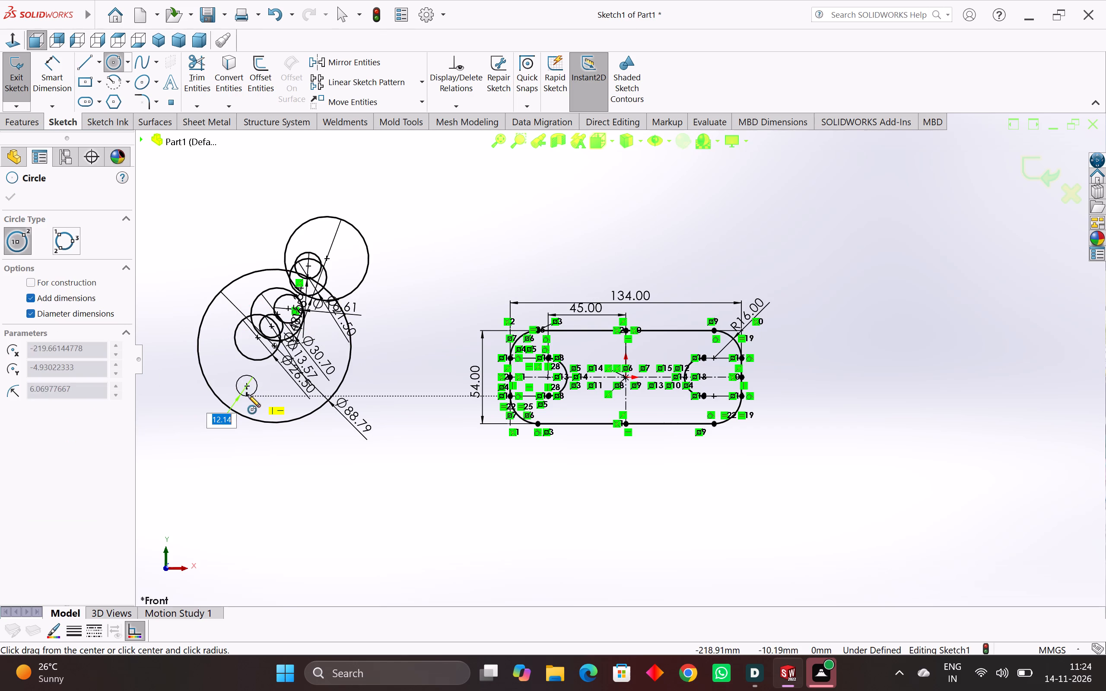
pyautogui.click(251, 396)
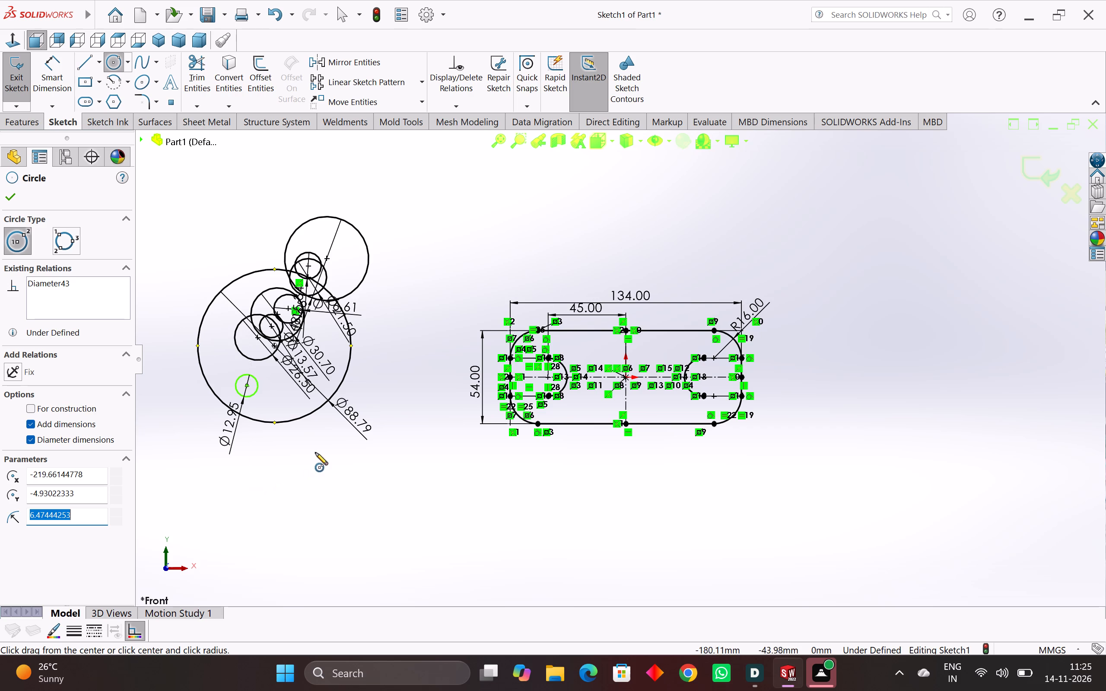
pyautogui.scroll(3, 316, 452)
pyautogui.click(291, 359)
pyautogui.click(303, 375)
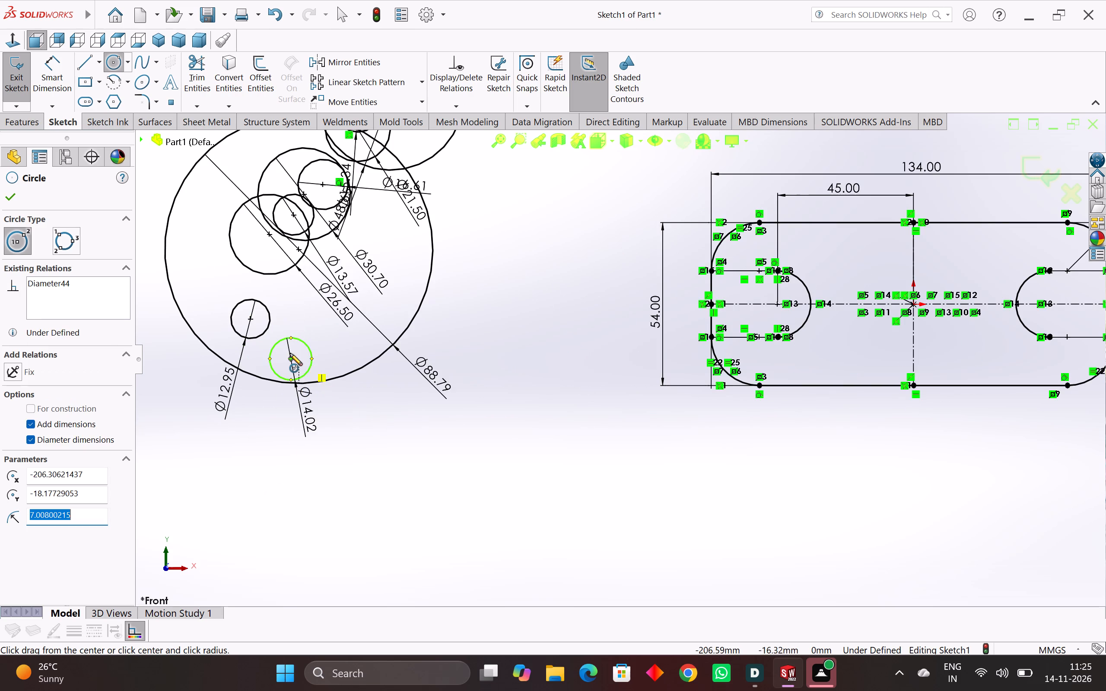
pyautogui.click(286, 326)
pyautogui.click(293, 329)
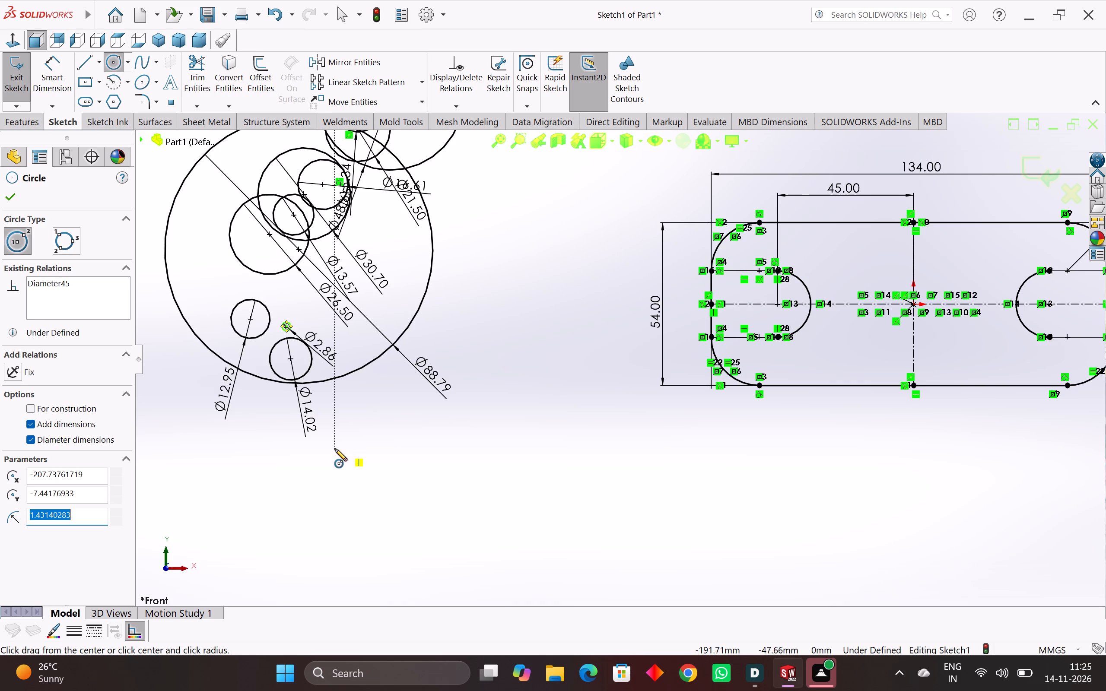
pyautogui.click(333, 344)
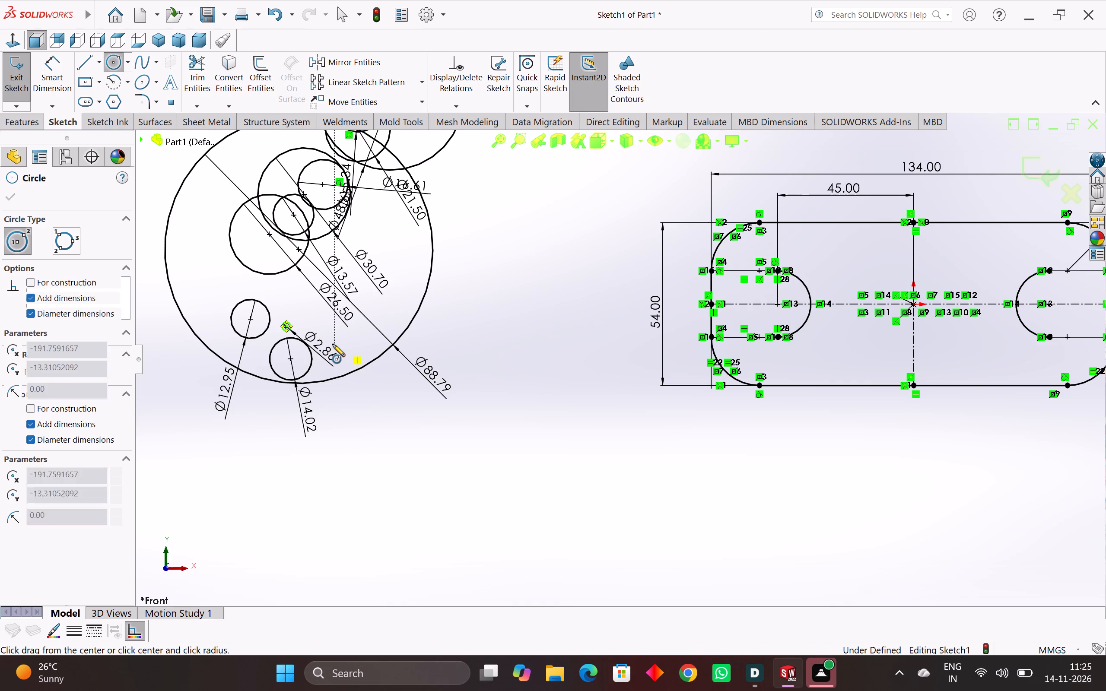
pyautogui.click(341, 358)
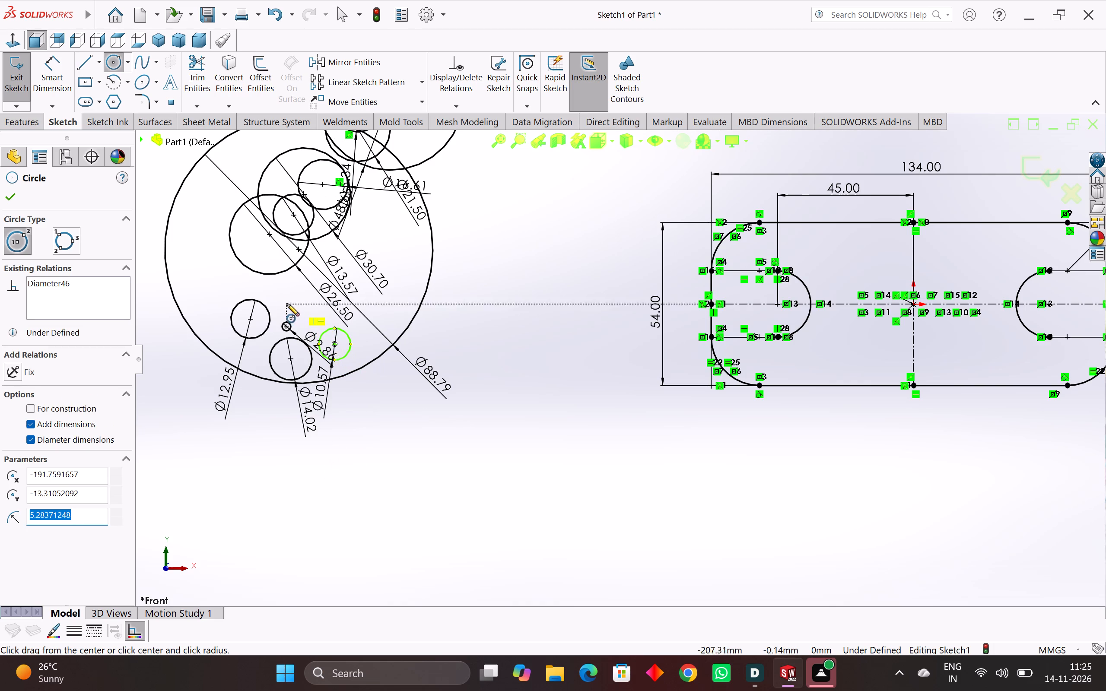
pyautogui.click(215, 257)
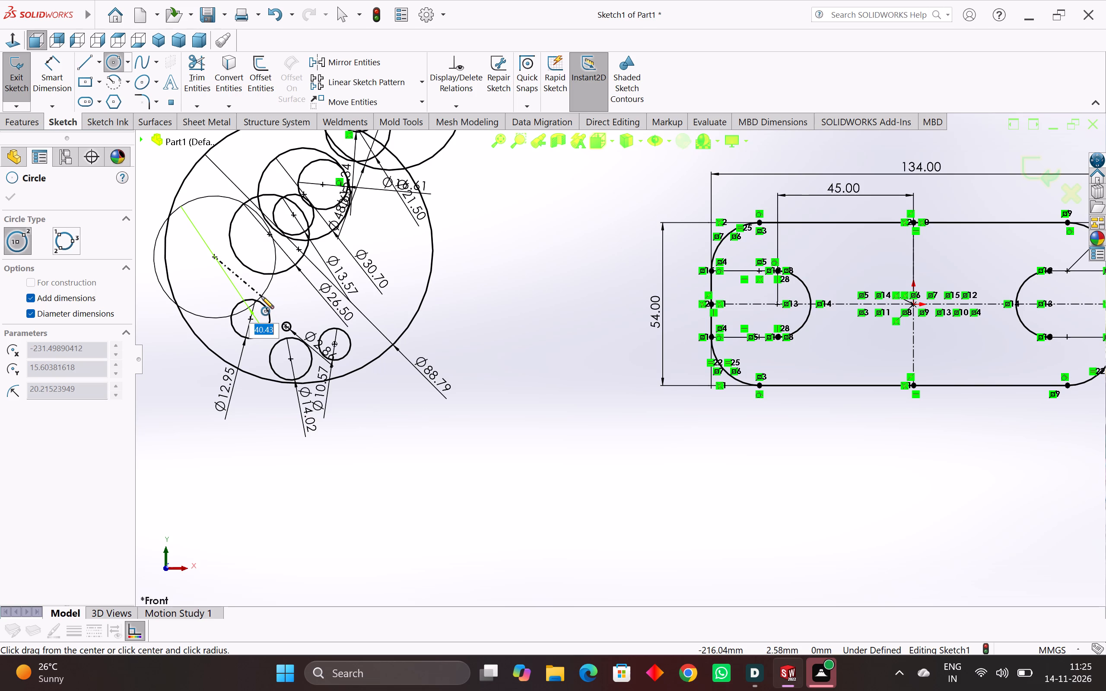
pyautogui.click(251, 255)
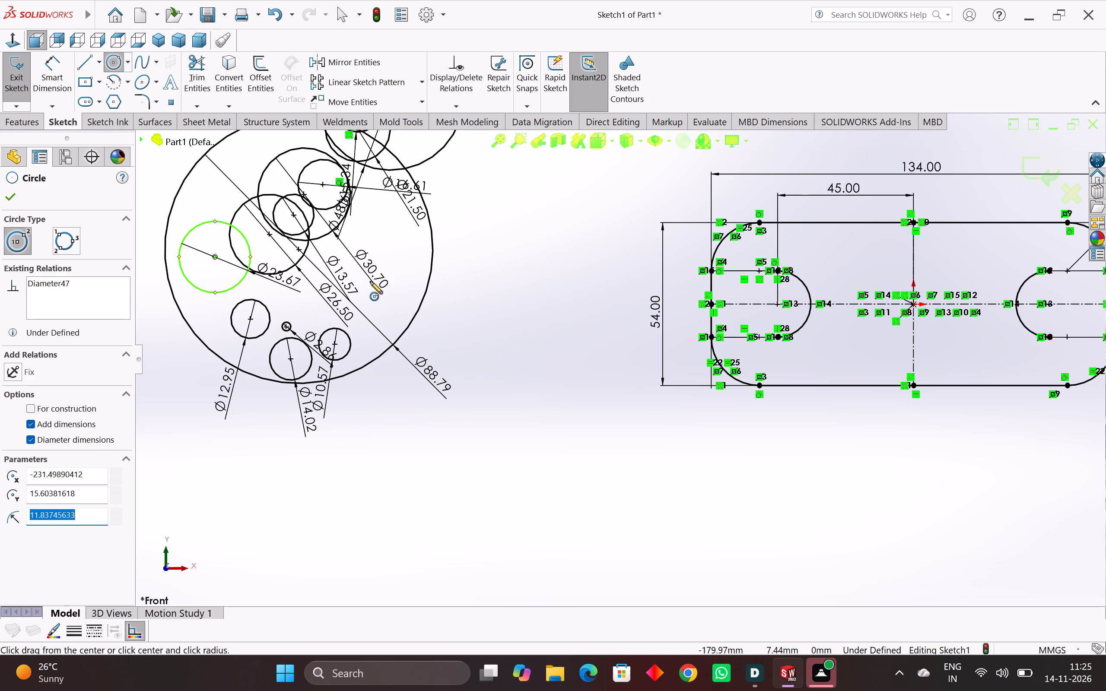
# Trim the 49 mm circle's arc lying outside the large circle, using the Trim to closest option.
pyautogui.click(199, 67)
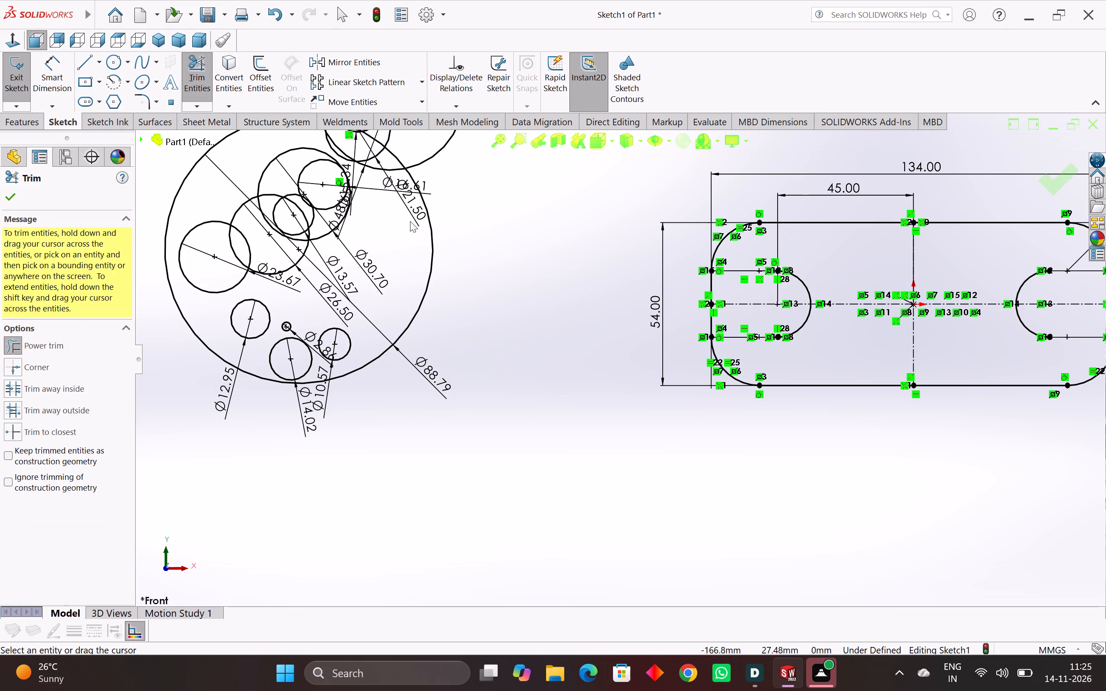
pyautogui.scroll(-2, 391, 243)
pyautogui.scroll(-2, 451, 242)
pyautogui.scroll(4, 526, 216)
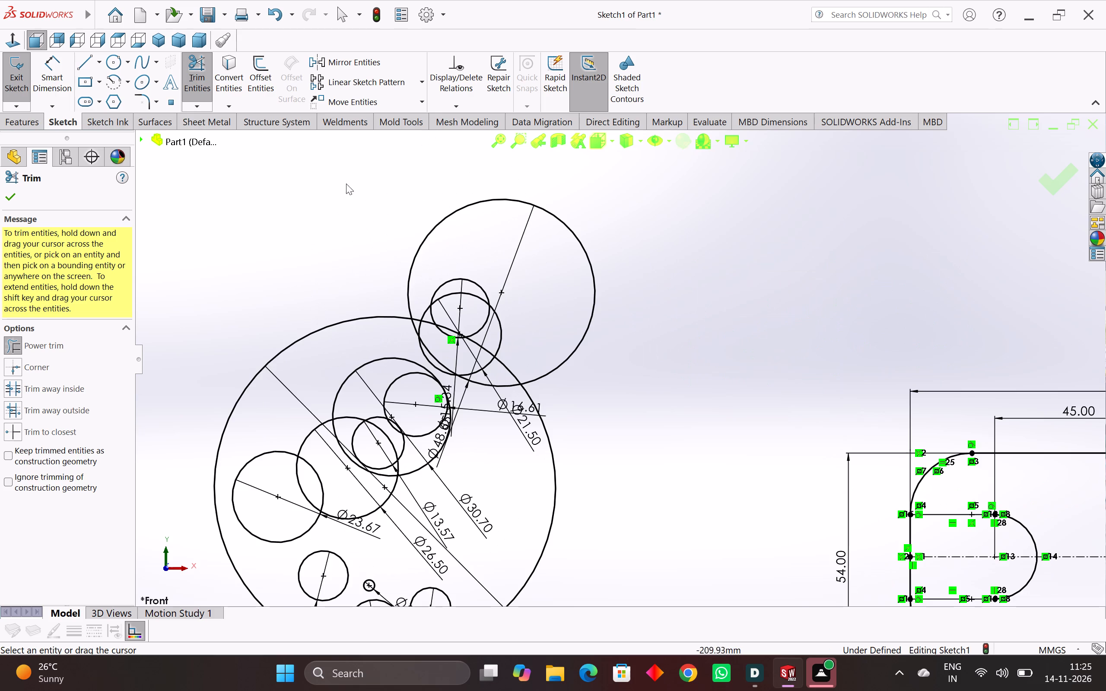
pyautogui.scroll(-3, 379, 219)
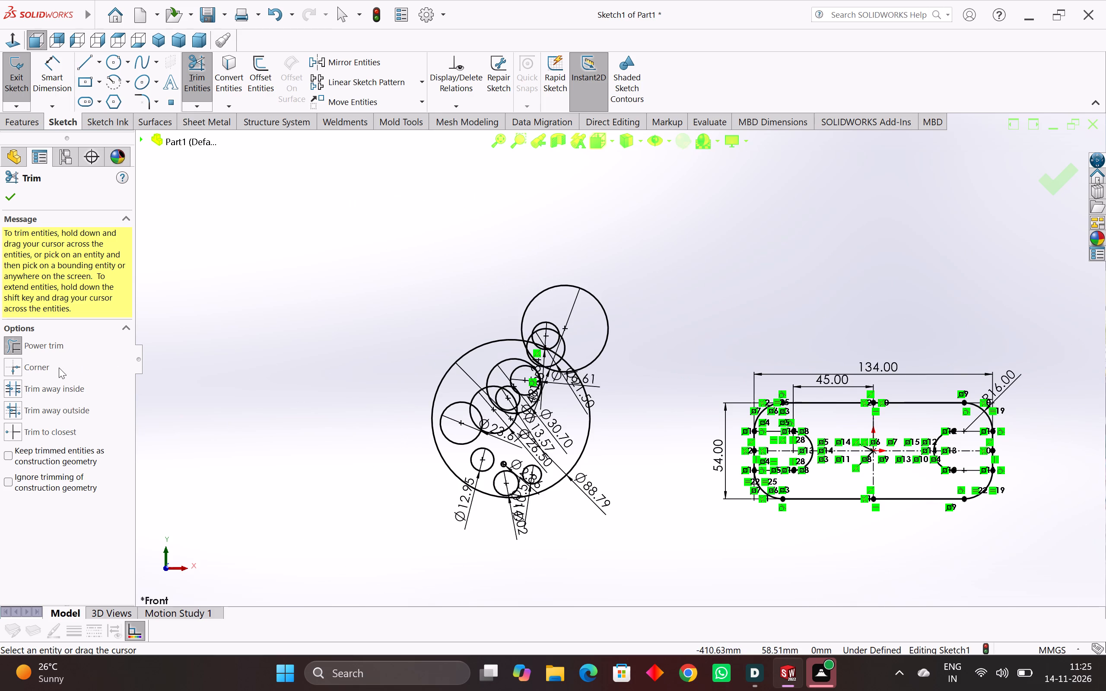
pyautogui.click(45, 435)
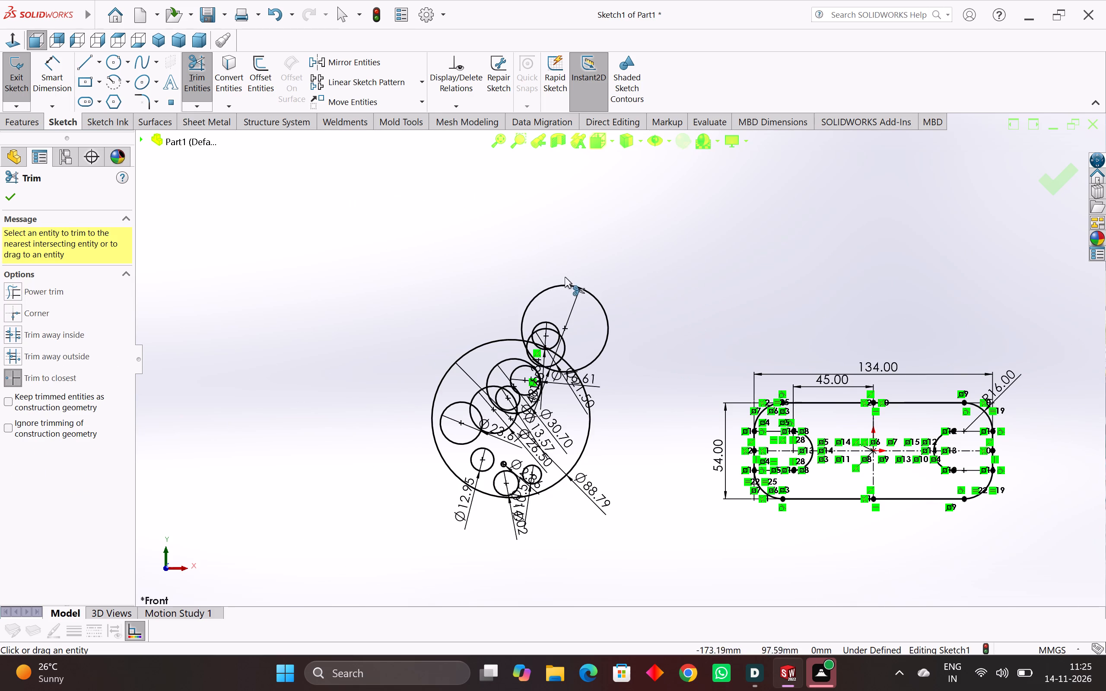
pyautogui.click(564, 285)
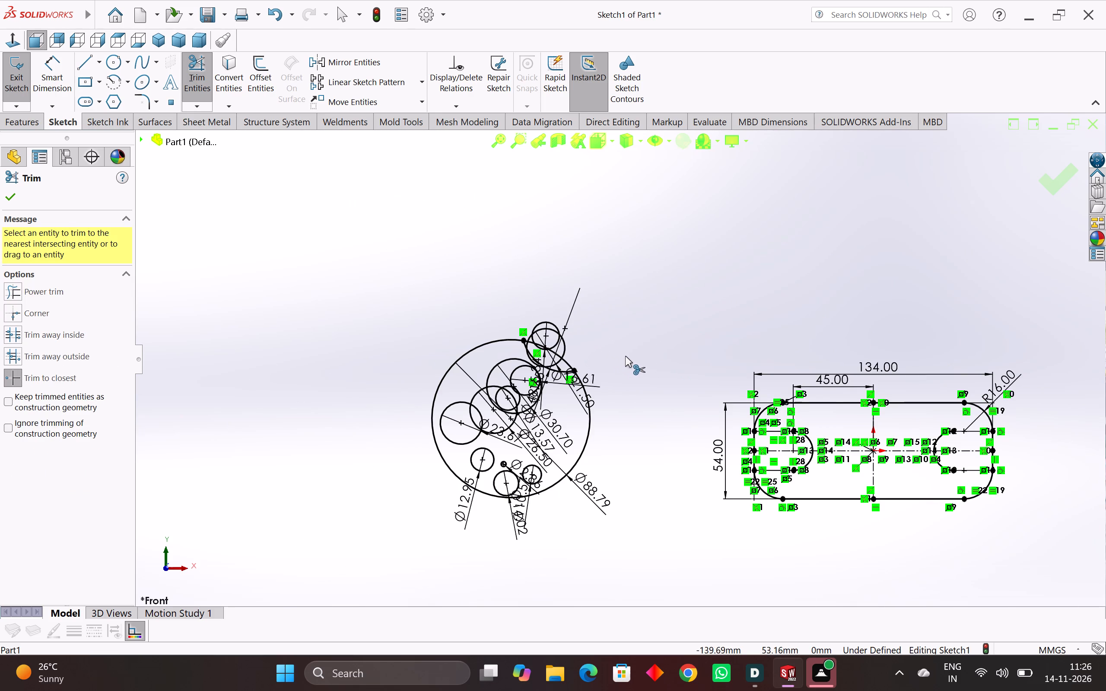
# Trim the large circle's arc pieces at the upper-right overlap, the 22 mm circle's top arc and the whole 15 mm circle.
pyautogui.scroll(4, 653, 391)
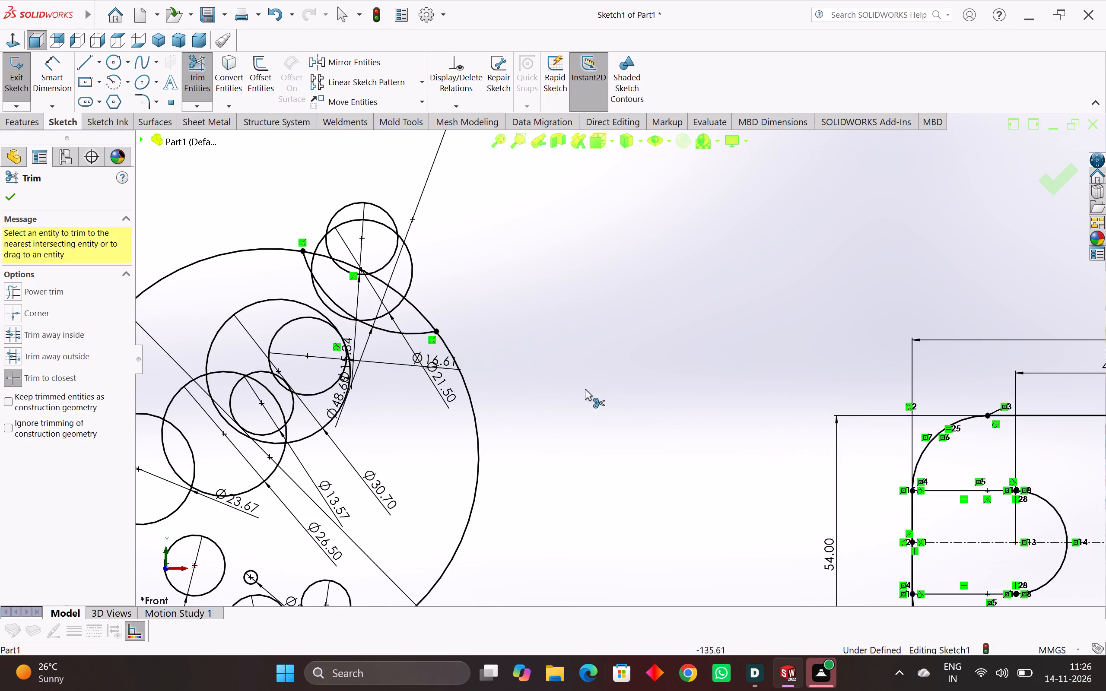
pyautogui.scroll(-2, 447, 395)
pyautogui.scroll(3, 436, 326)
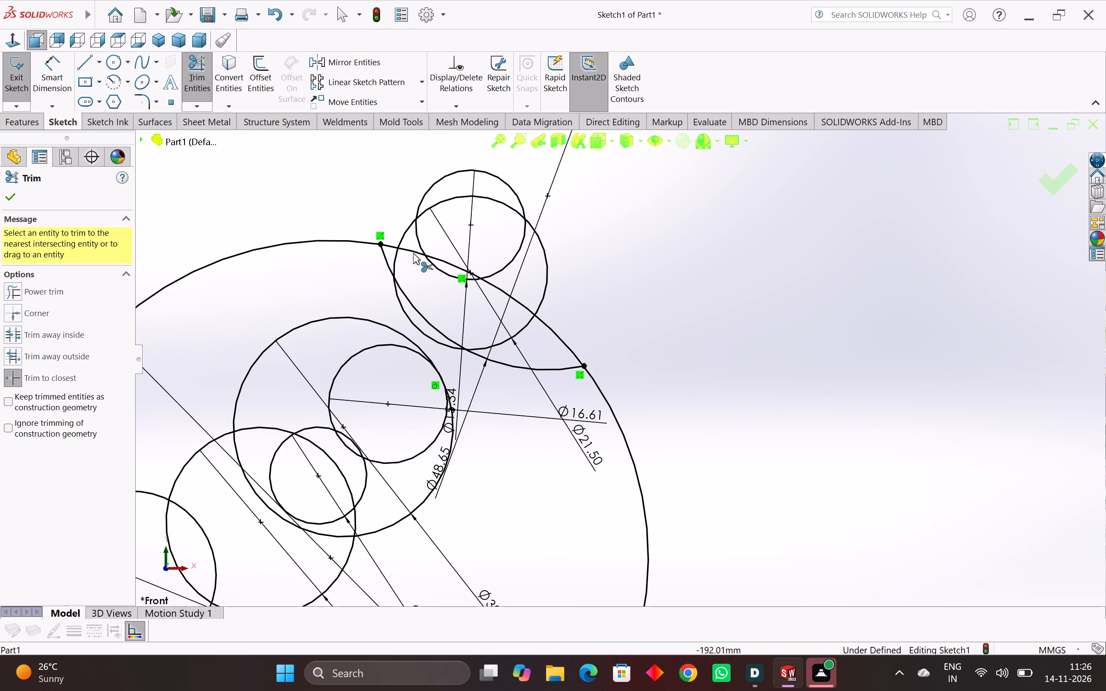
pyautogui.click(413, 253)
pyautogui.click(385, 245)
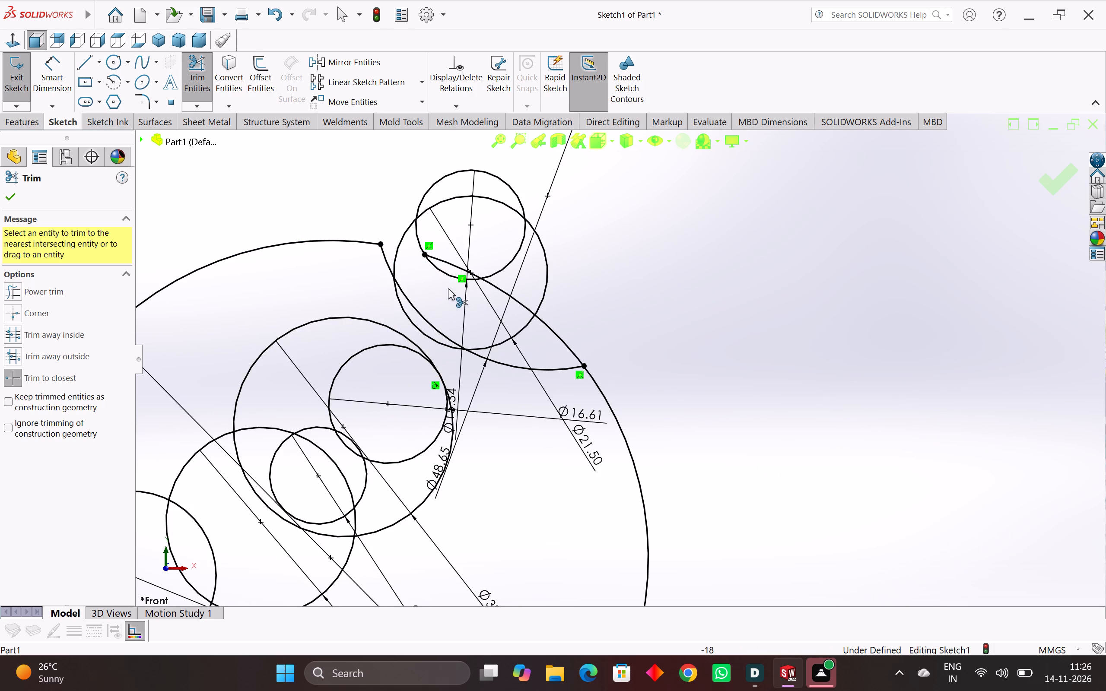
pyautogui.click(439, 259)
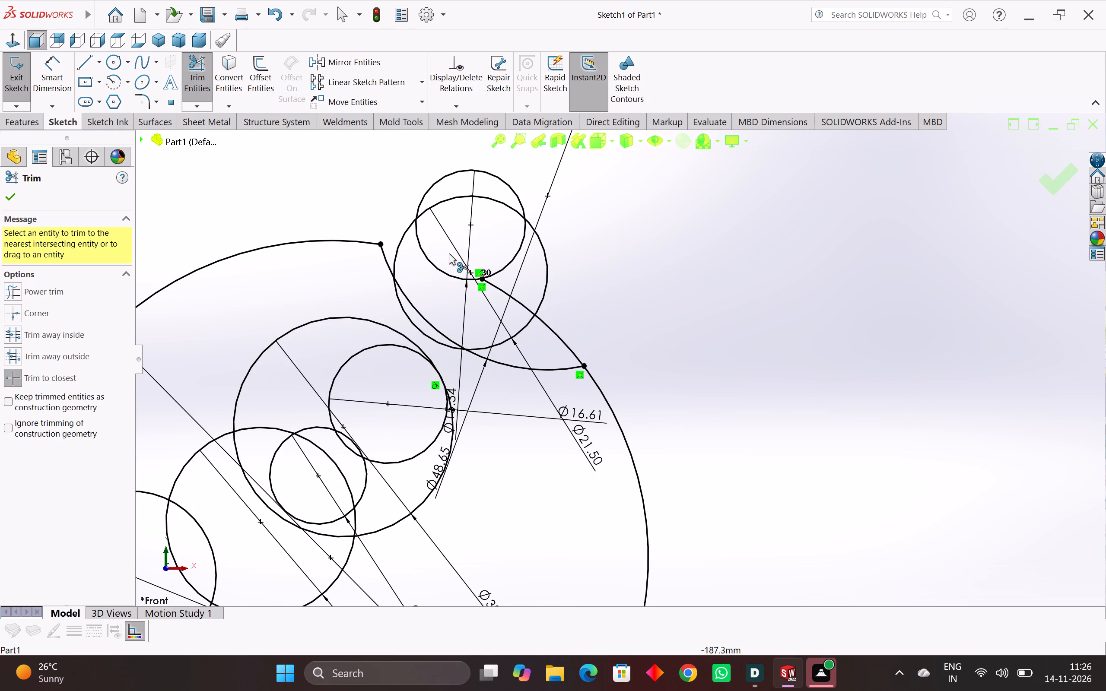
pyautogui.click(468, 245)
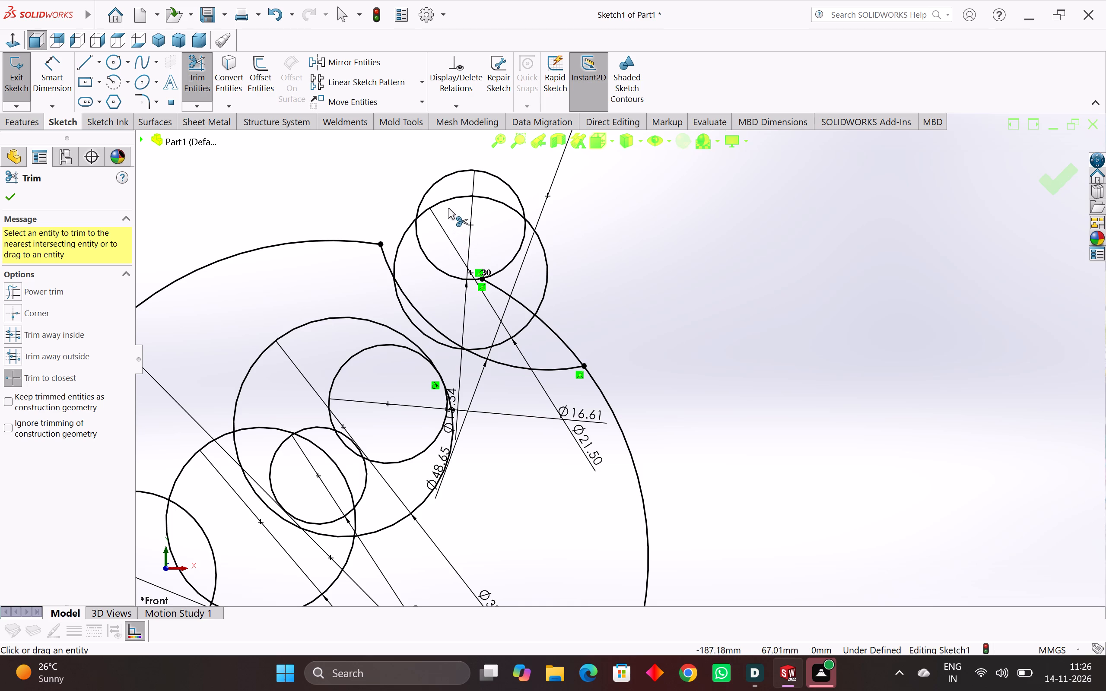
pyautogui.click(446, 201)
pyautogui.click(436, 179)
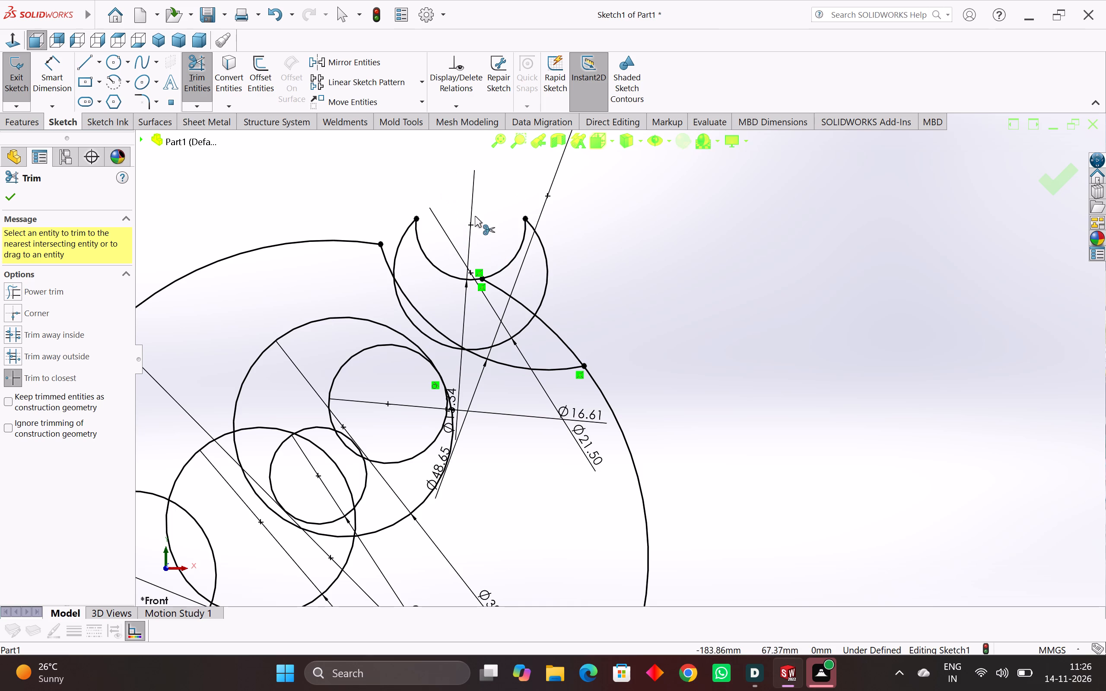
pyautogui.click(418, 228)
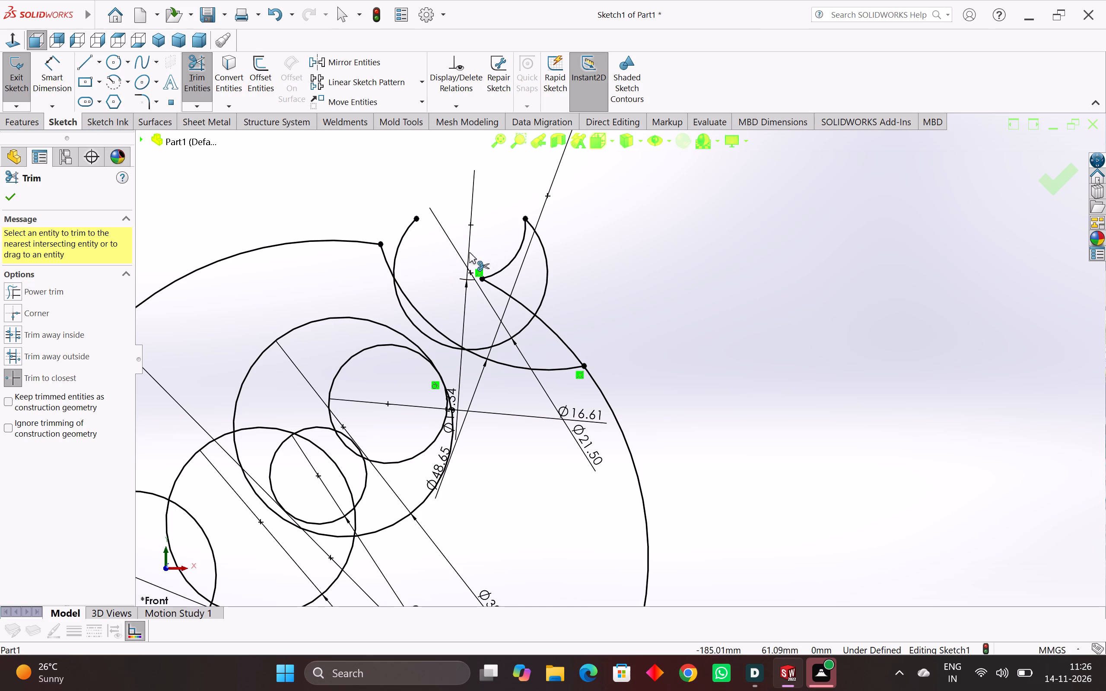
pyautogui.click(517, 254)
# Trim the 24 mm circle's arc outside the 26.5 mm circle and remove the small 3 mm circle.
pyautogui.scroll(-3, 508, 262)
pyautogui.scroll(-2, 490, 349)
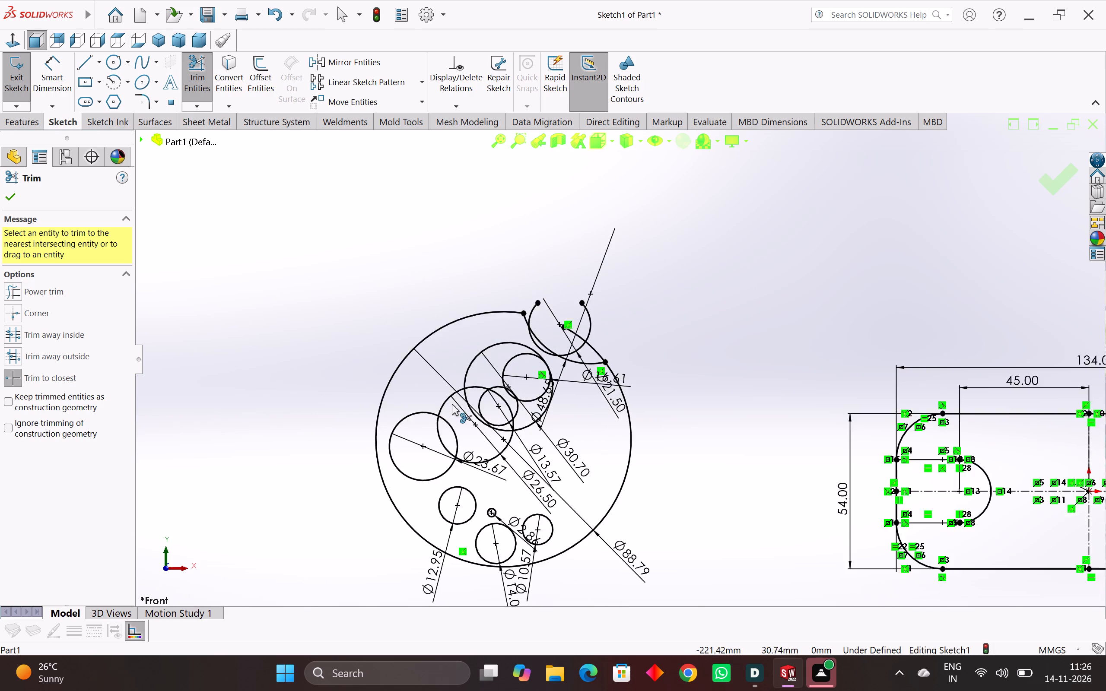
pyautogui.scroll(4, 452, 404)
pyautogui.click(432, 419)
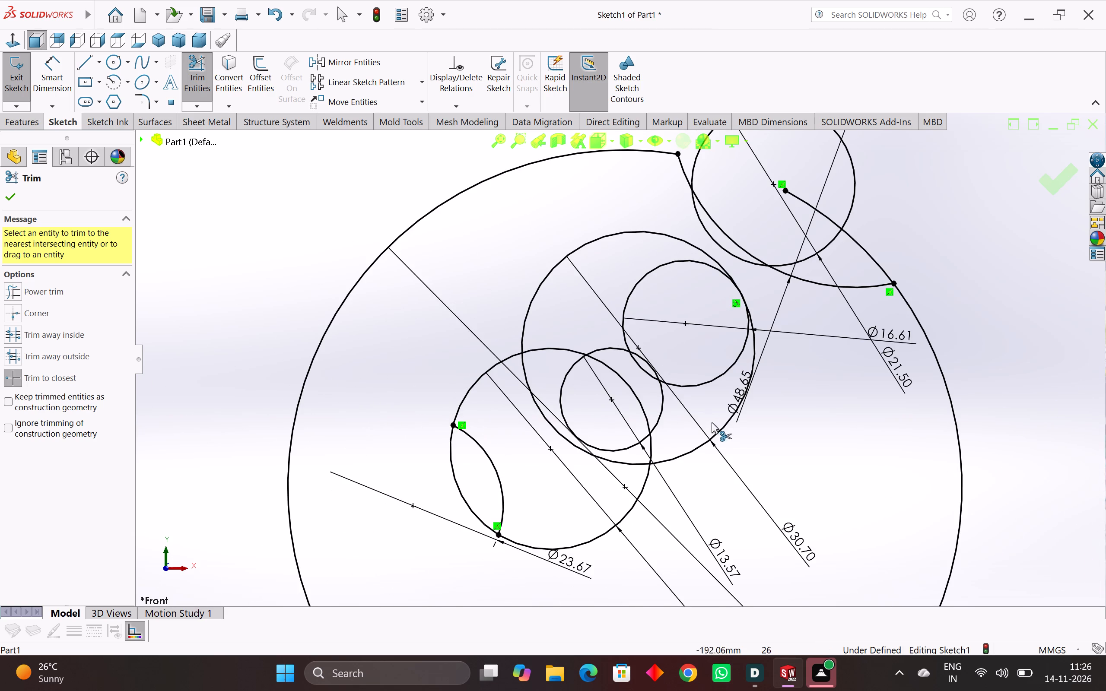
pyautogui.scroll(-2, 711, 423)
pyautogui.scroll(2, 710, 559)
pyautogui.scroll(-3, 710, 559)
pyautogui.scroll(3, 630, 510)
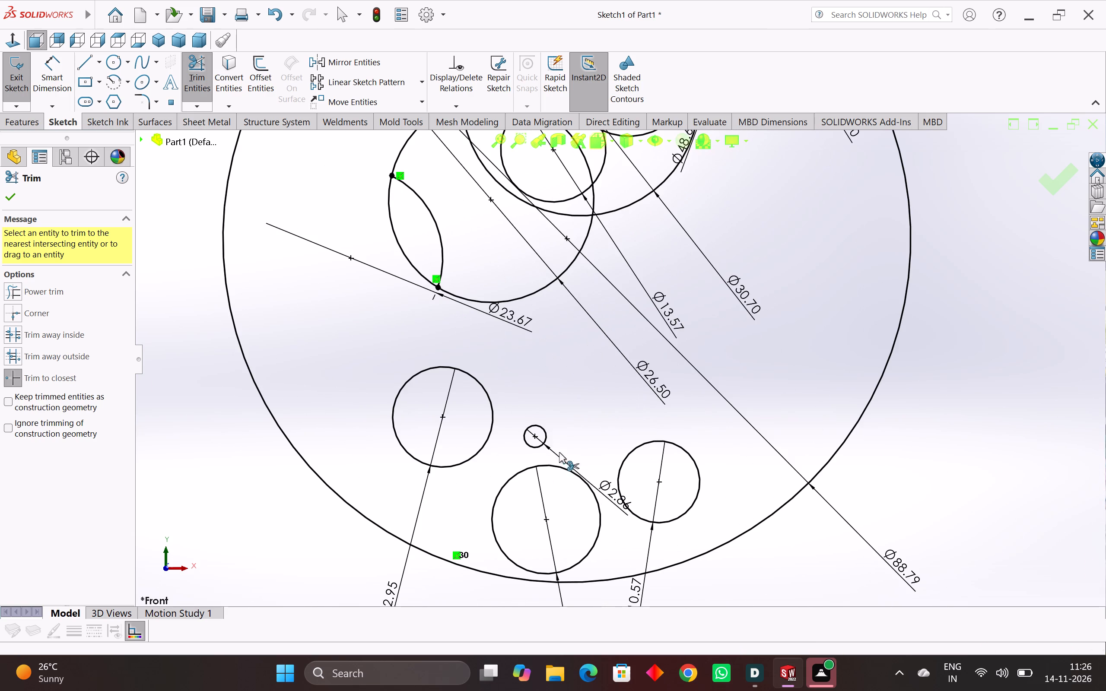
pyautogui.click(544, 434)
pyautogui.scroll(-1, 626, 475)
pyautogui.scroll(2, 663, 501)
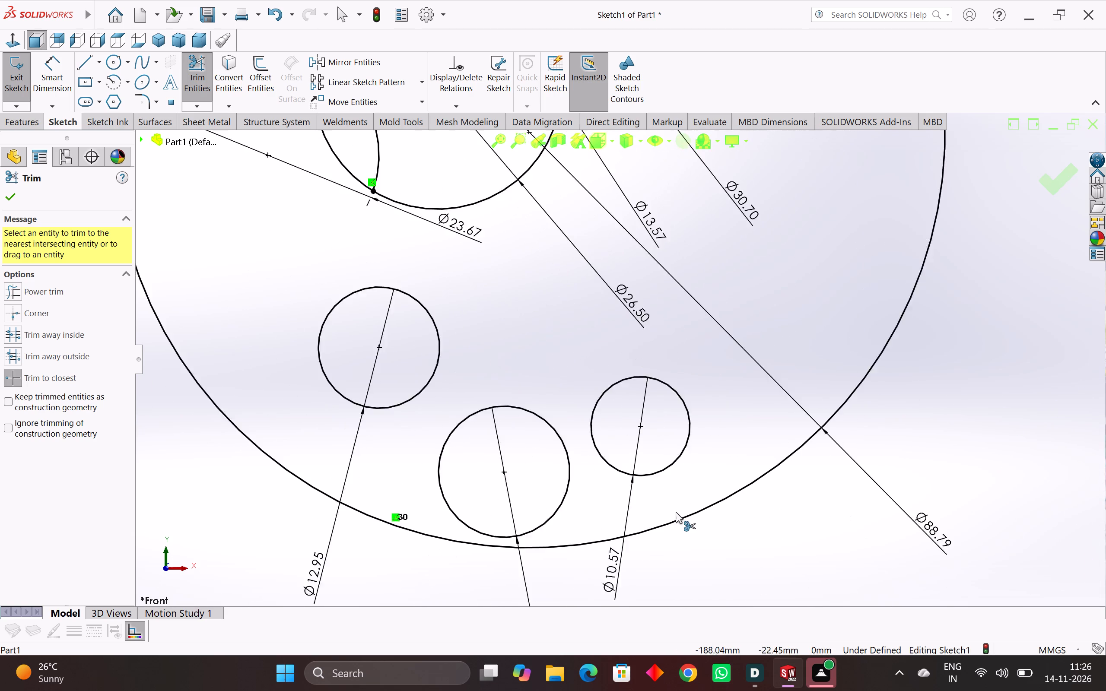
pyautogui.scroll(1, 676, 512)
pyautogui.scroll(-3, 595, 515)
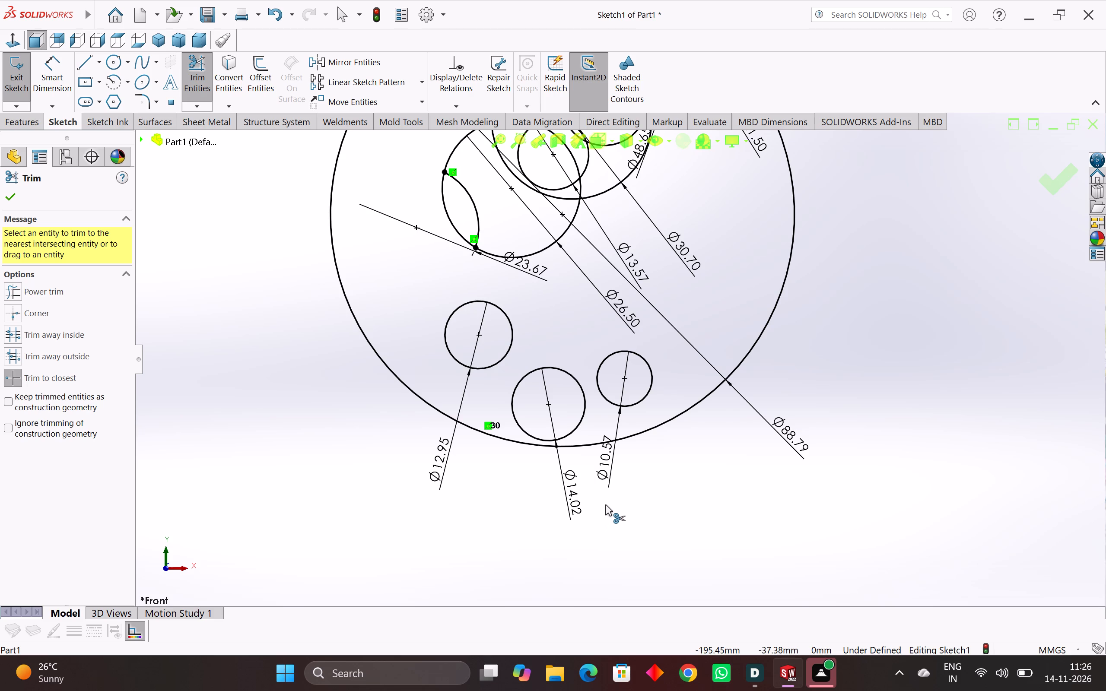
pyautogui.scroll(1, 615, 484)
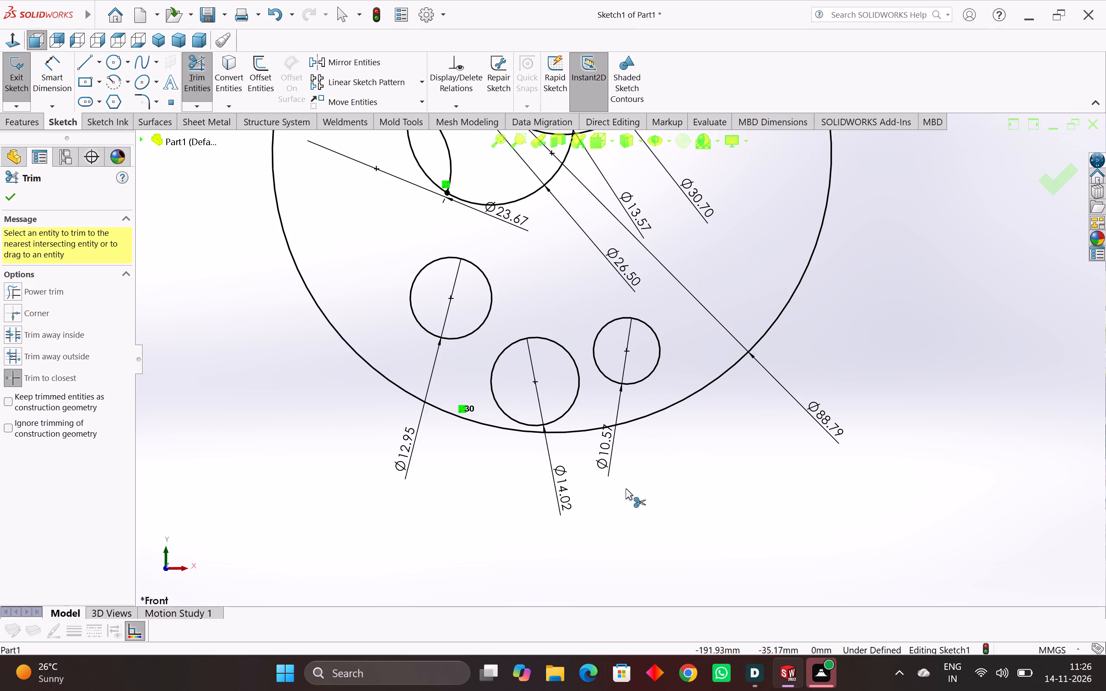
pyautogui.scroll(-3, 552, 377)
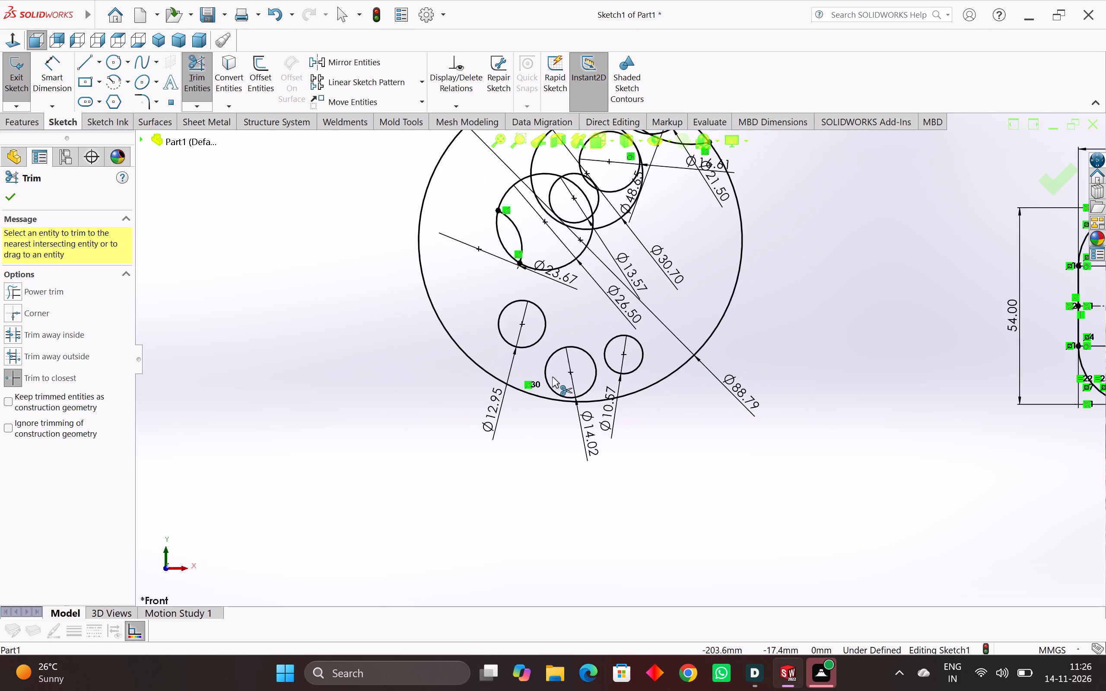
# Trim away the three remaining arc pieces of the 49 mm circle around the 21.5 mm circle.
pyautogui.scroll(-3, 560, 364)
pyautogui.scroll(4, 622, 216)
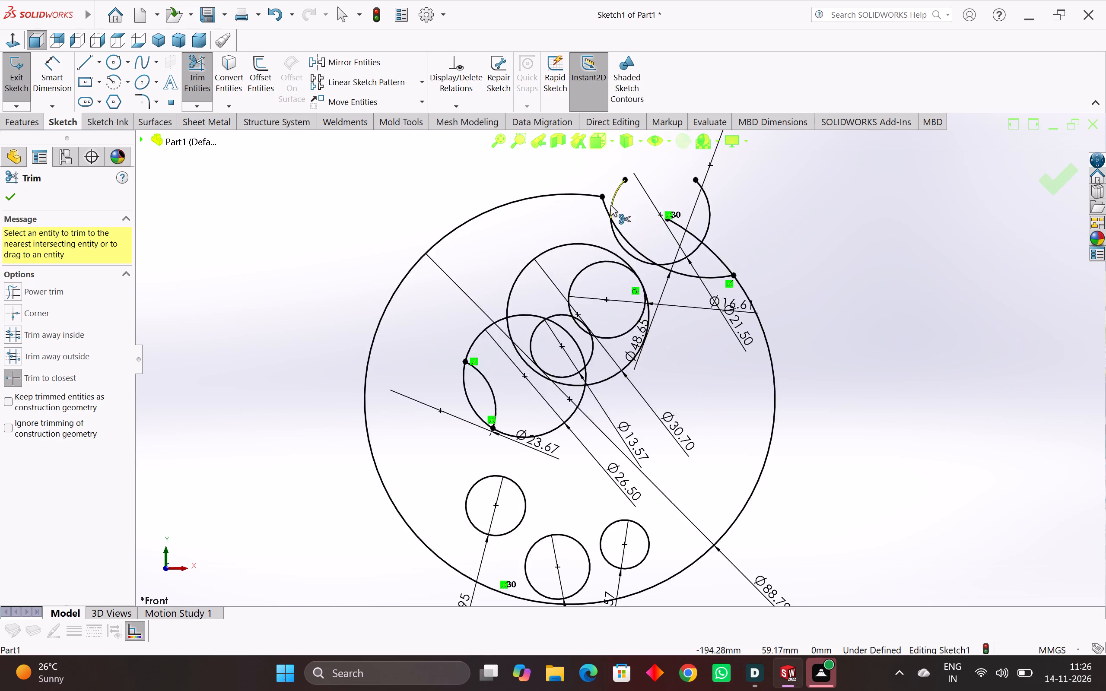
pyautogui.scroll(3, 619, 232)
pyautogui.click(585, 204)
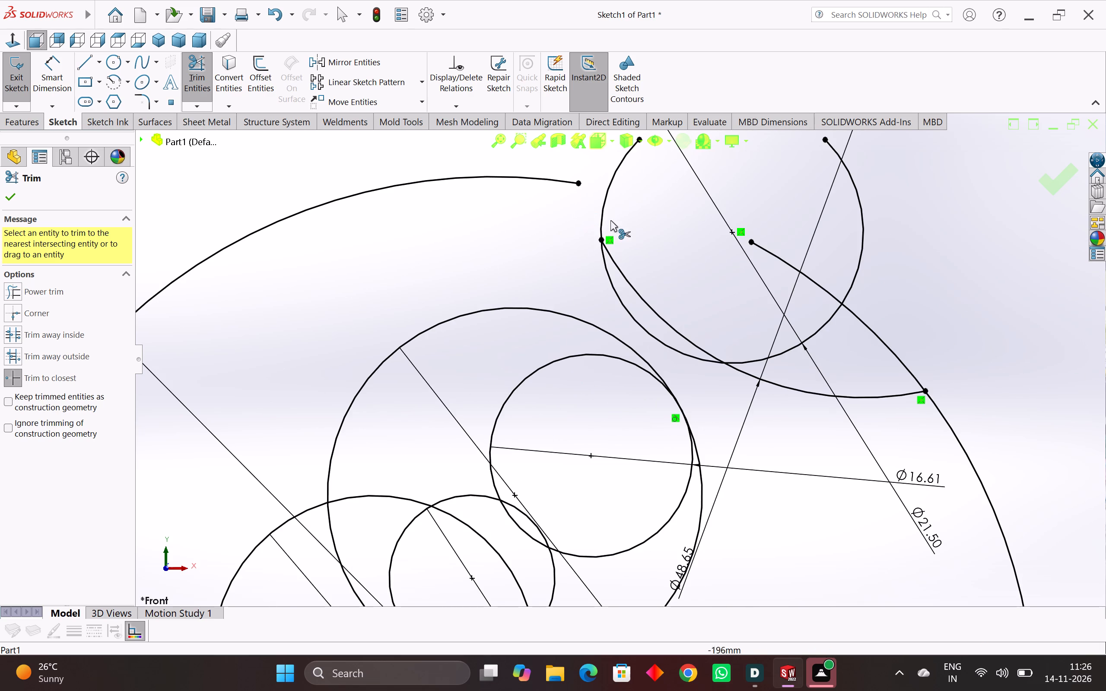
pyautogui.click(744, 374)
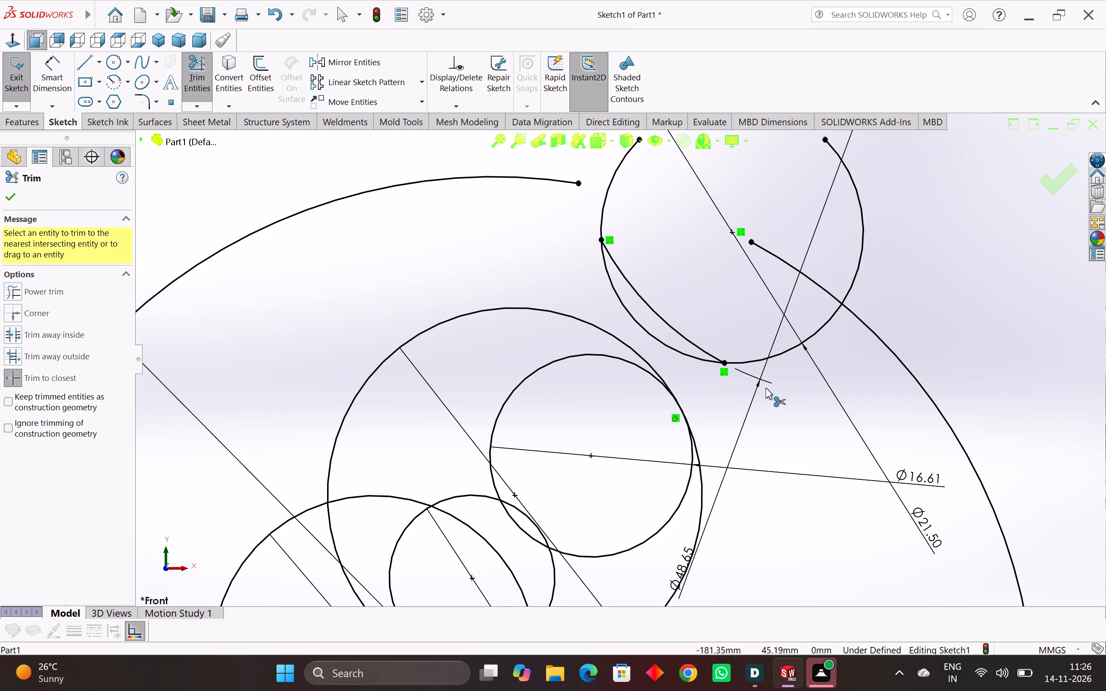
pyautogui.scroll(-3, 836, 304)
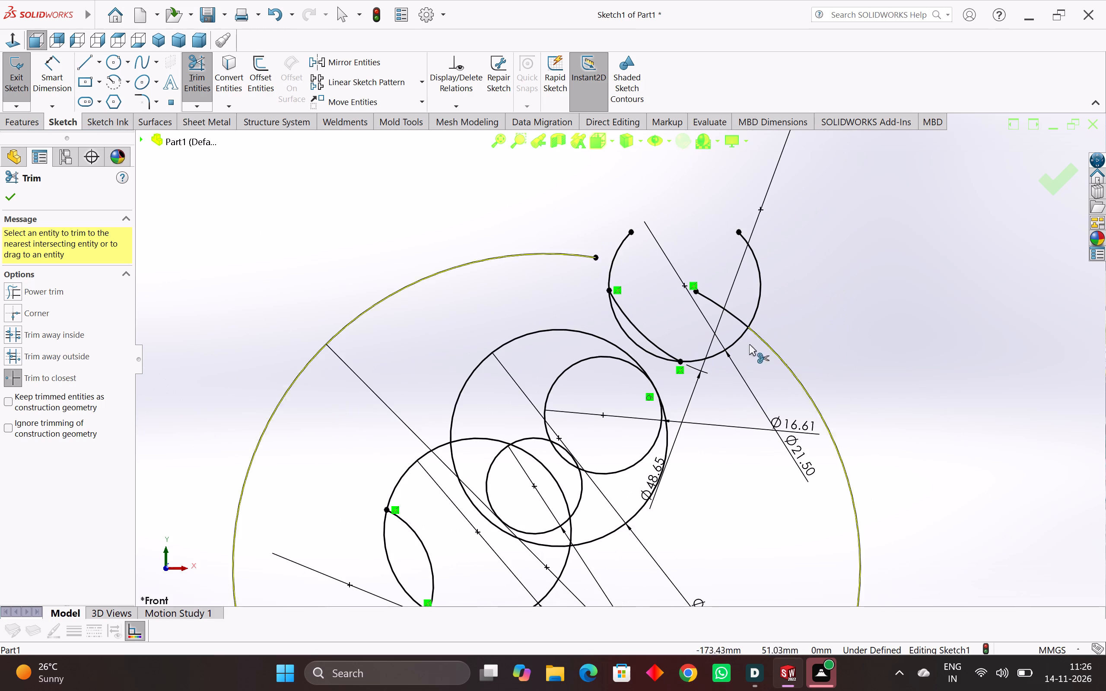
pyautogui.scroll(4, 694, 331)
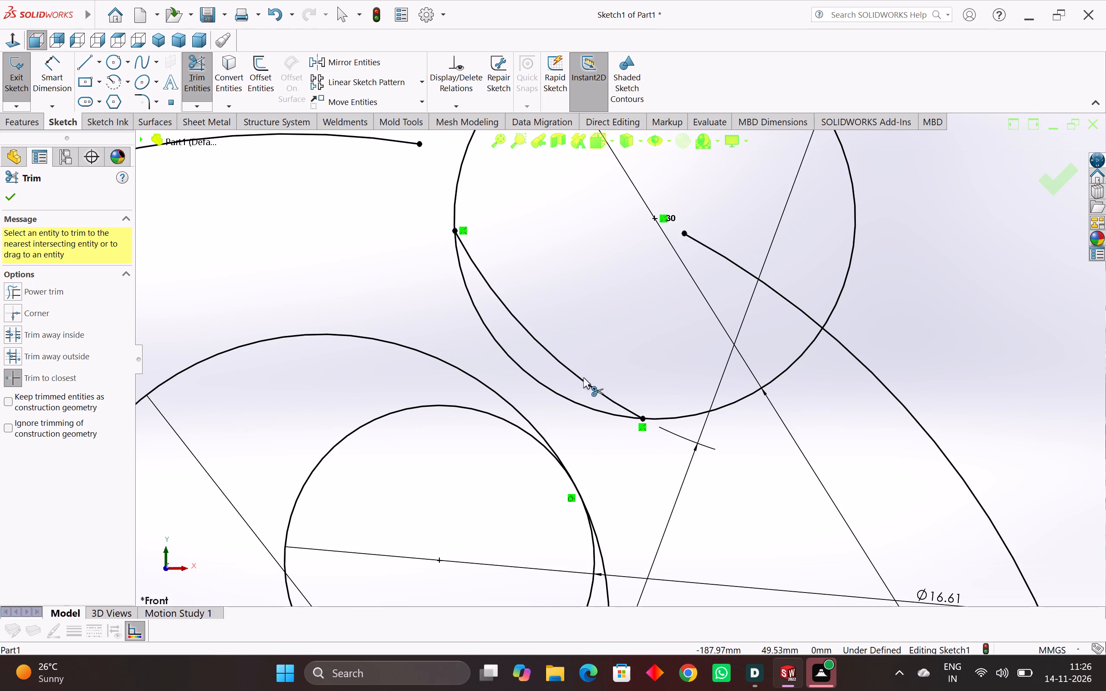
pyautogui.click(584, 382)
pyautogui.scroll(-3, 655, 302)
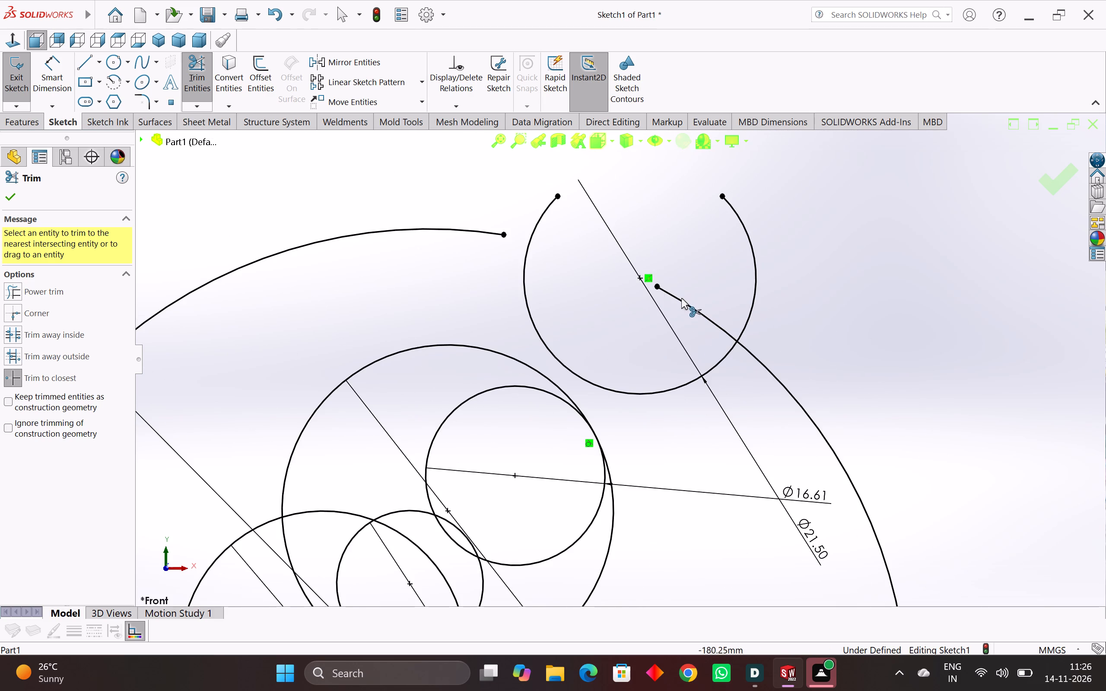
# Trim the large circle's stub inside the 21.5 mm circle and both remaining arcs of the 21.5 mm circle.
pyautogui.click(681, 304)
pyautogui.click(688, 304)
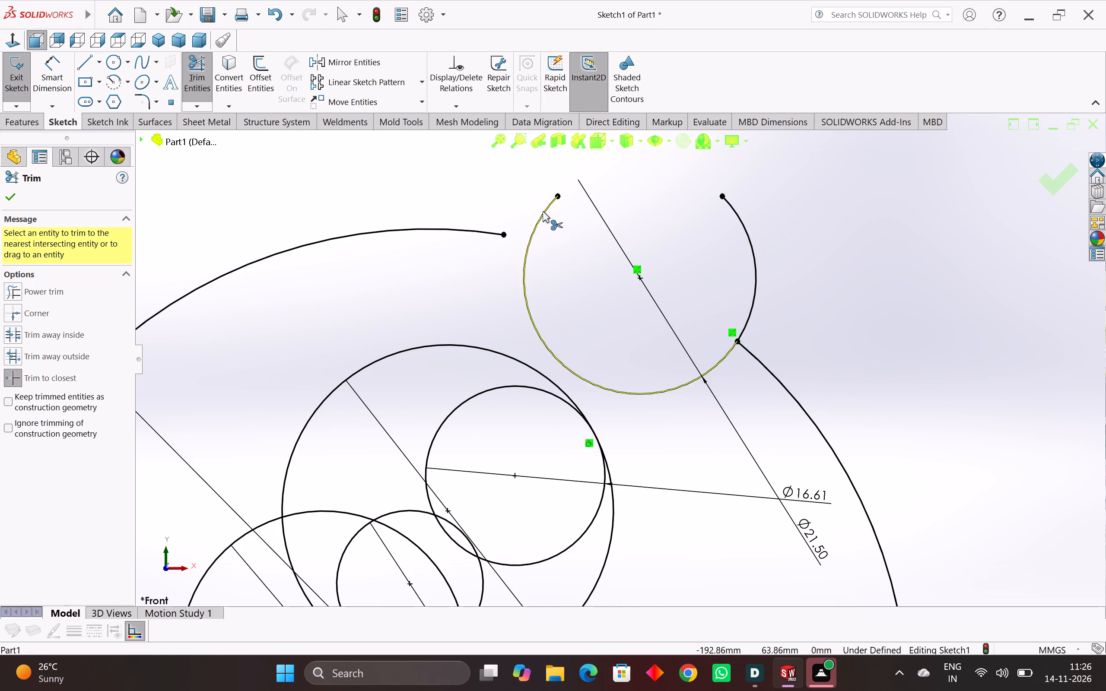
pyautogui.click(541, 210)
pyautogui.click(545, 210)
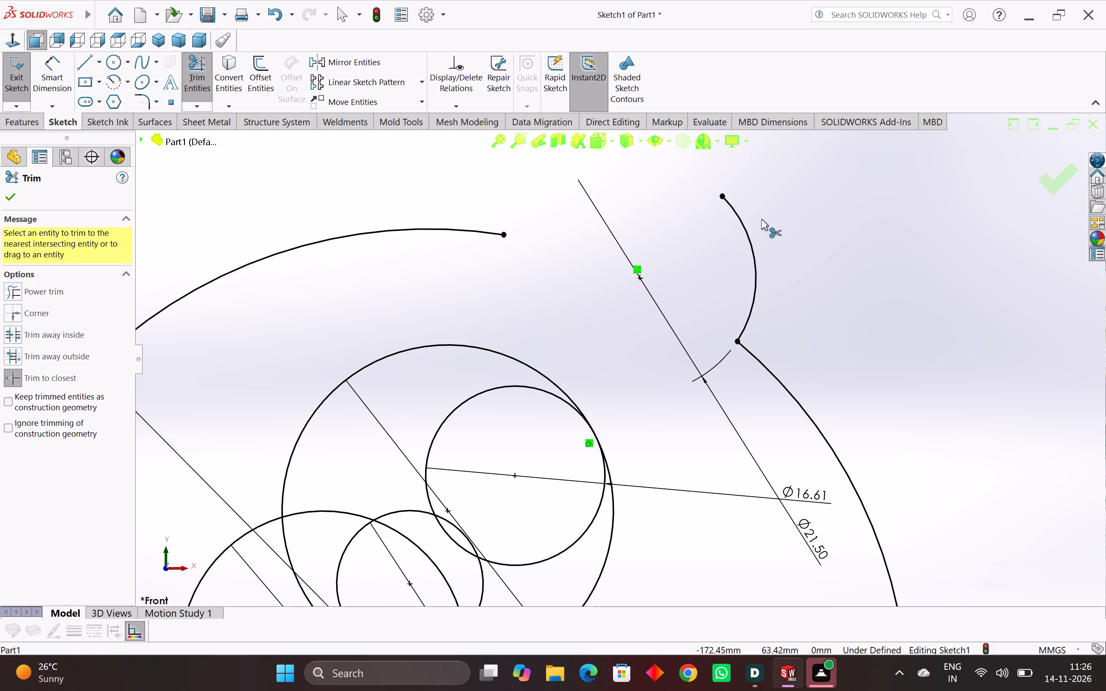
pyautogui.click(742, 220)
# Trim both overlapping arcs where the 16.61 mm and 13.57 mm circles intersect.
pyautogui.scroll(-5, 711, 466)
pyautogui.scroll(5, 628, 481)
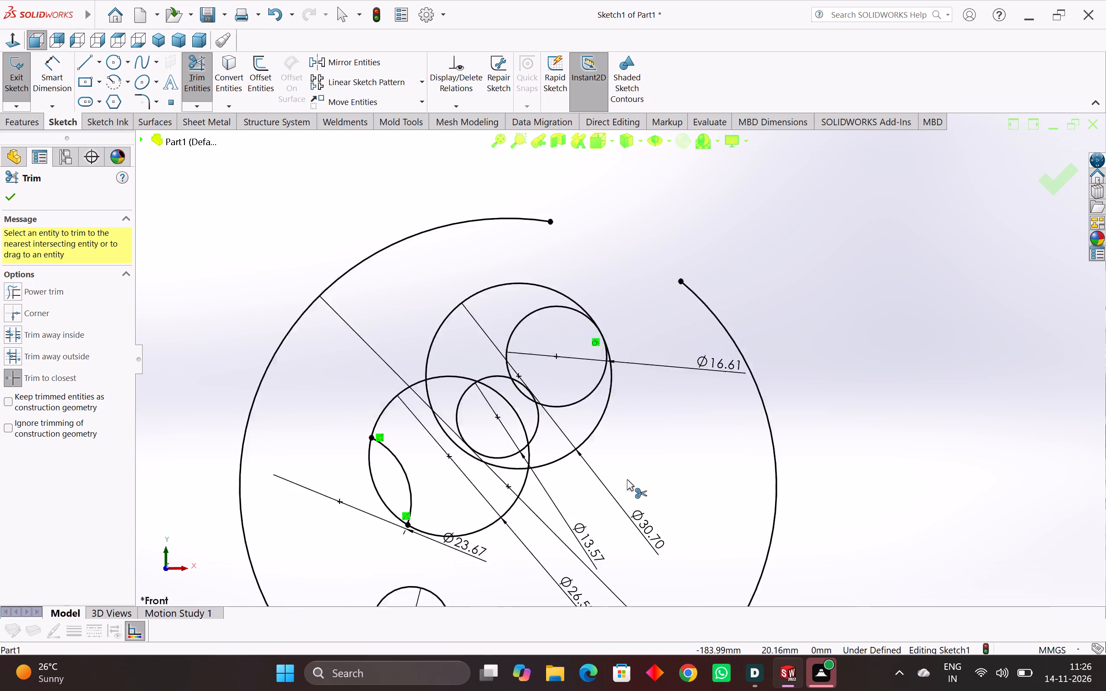
pyautogui.click(410, 288)
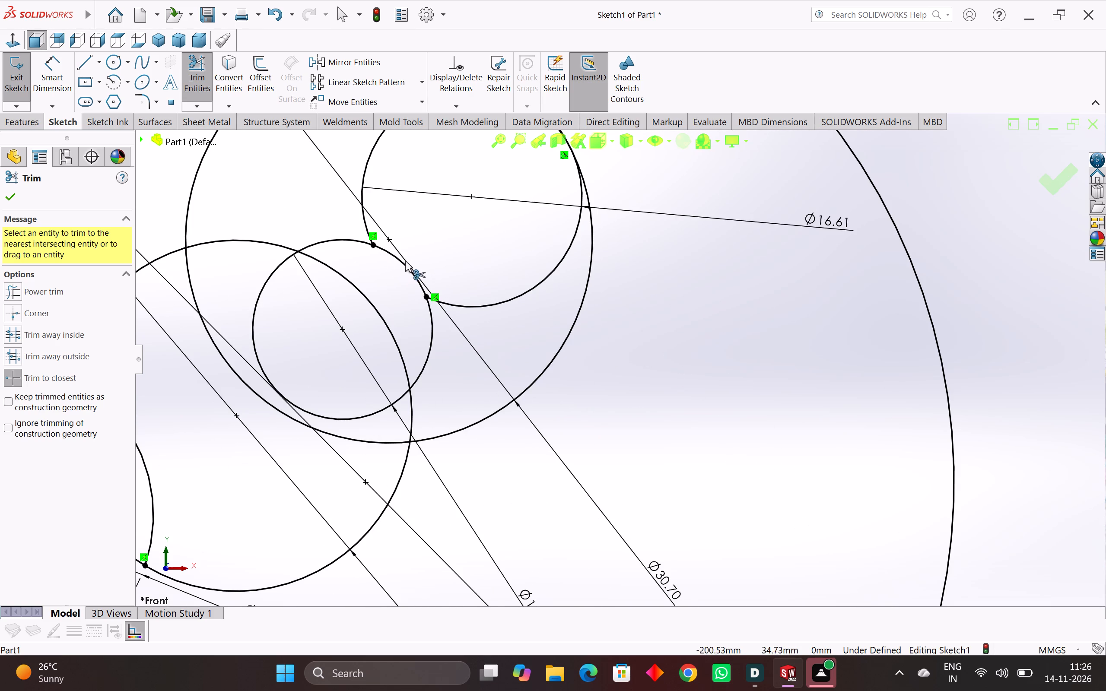
pyautogui.click(401, 259)
pyautogui.scroll(-3, 373, 336)
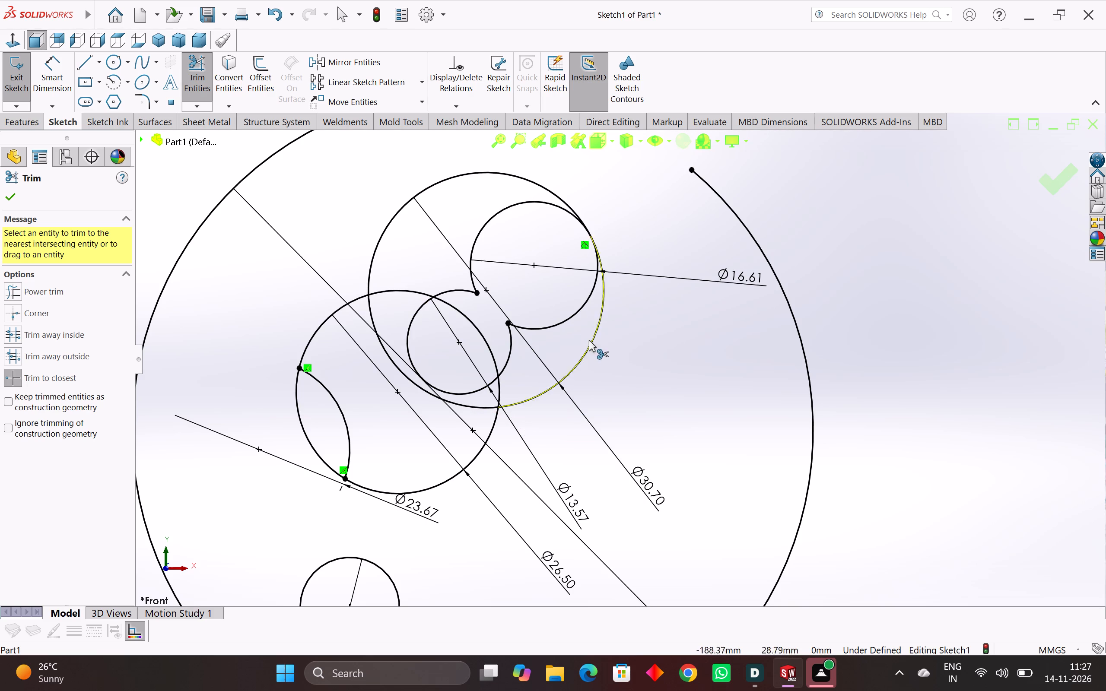
# Trim the leftover 23.67 mm arc, the 13.57 mm circle's lower and right arcs, and the 26.5 mm circle's arc inside the 30.7 mm circle.
pyautogui.click(341, 408)
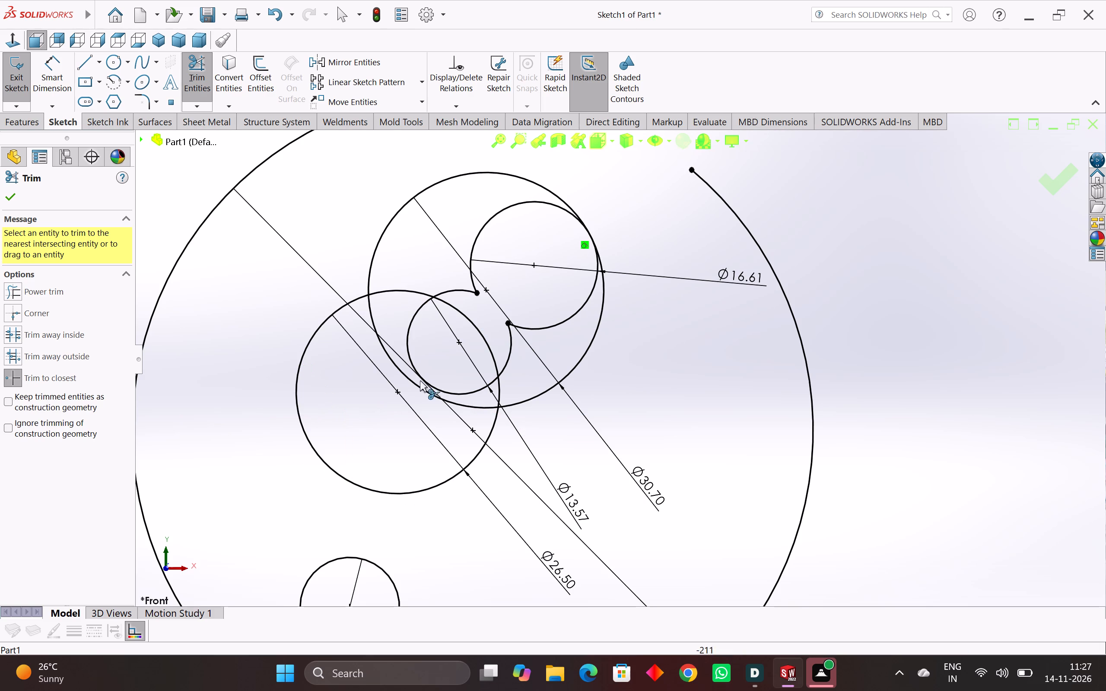
pyautogui.click(423, 379)
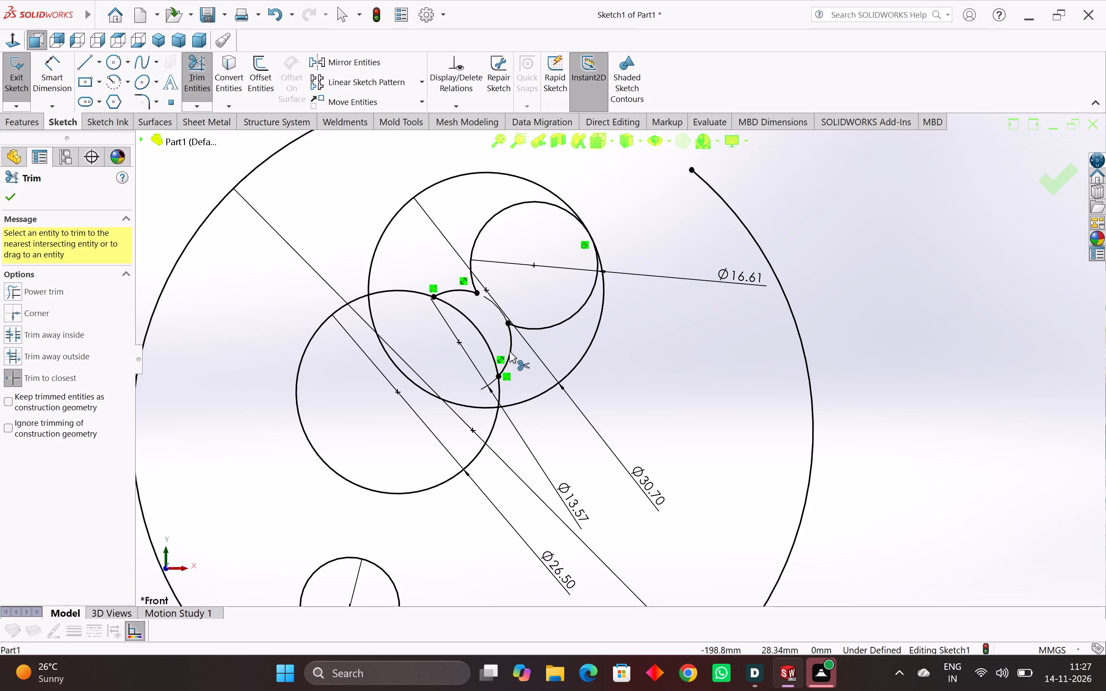
pyautogui.click(509, 351)
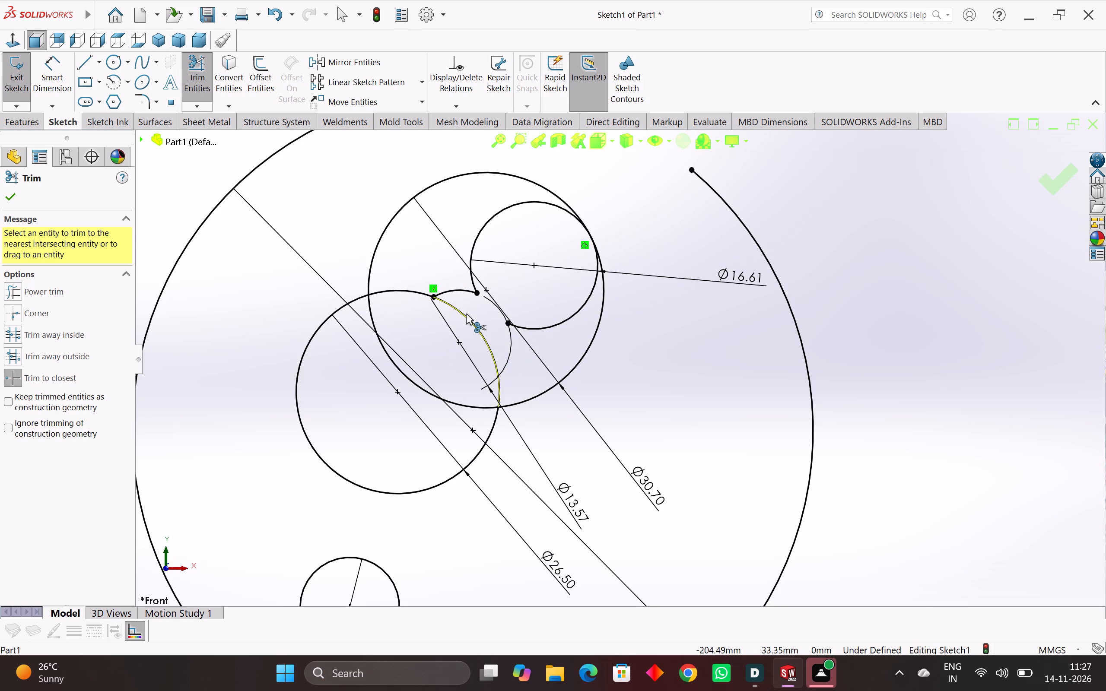
pyautogui.click(466, 314)
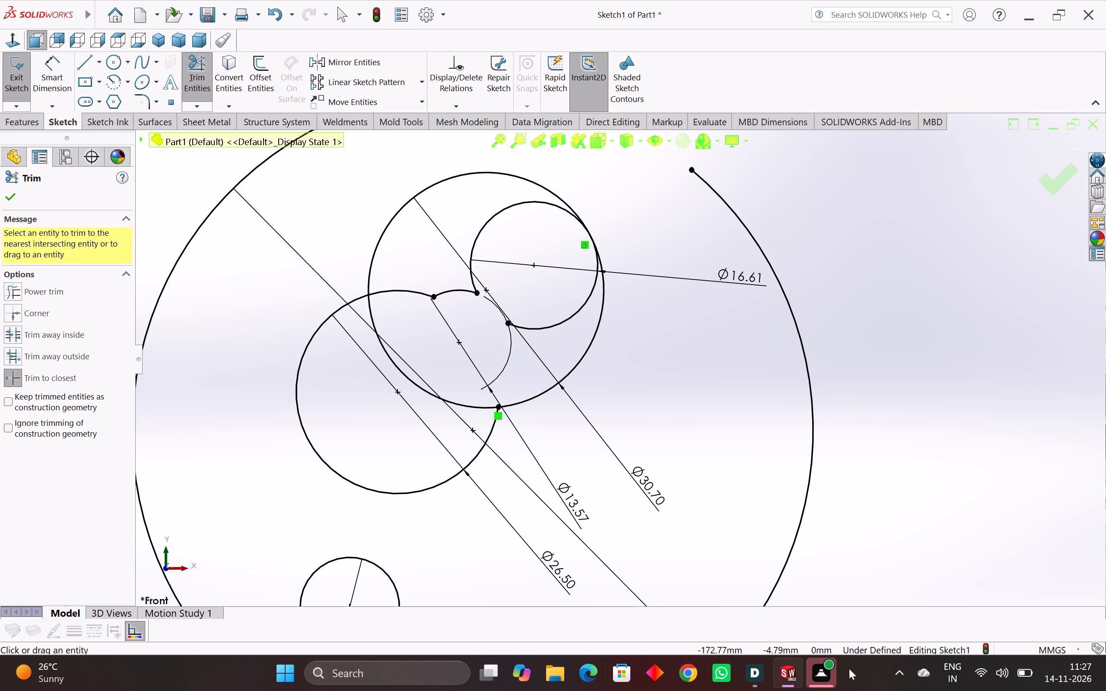
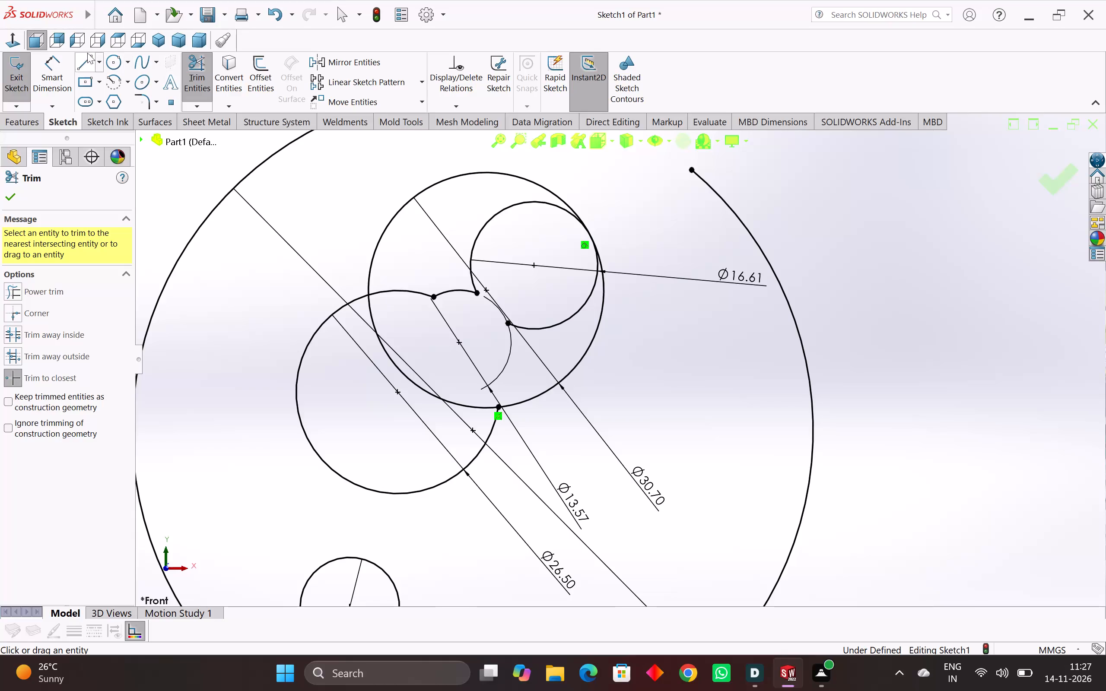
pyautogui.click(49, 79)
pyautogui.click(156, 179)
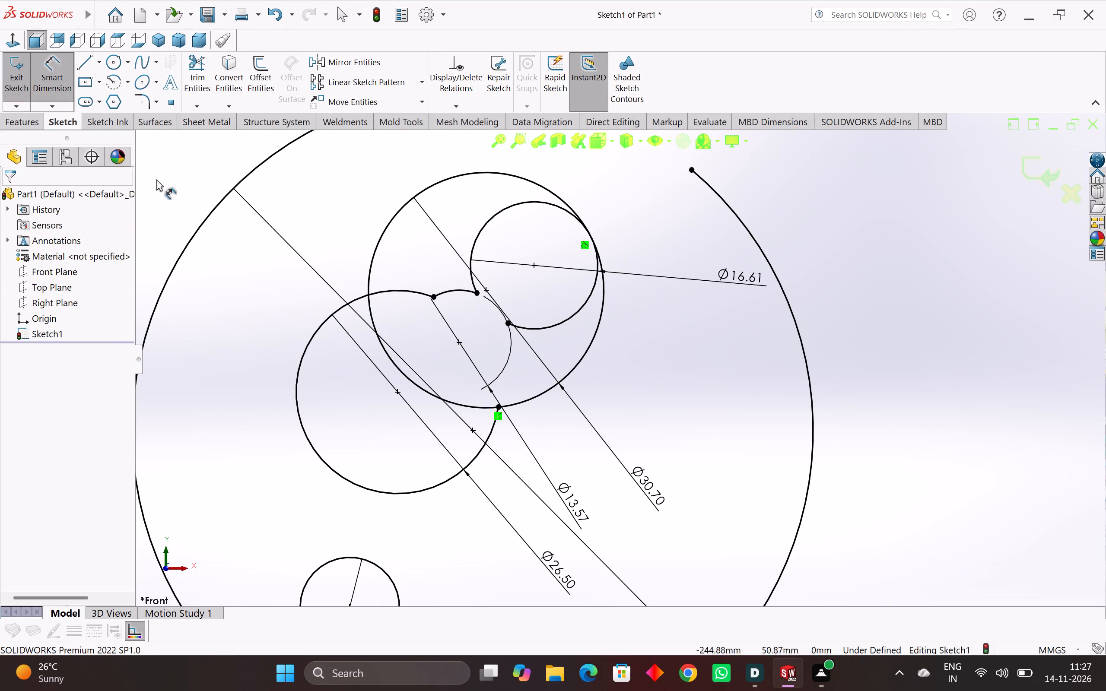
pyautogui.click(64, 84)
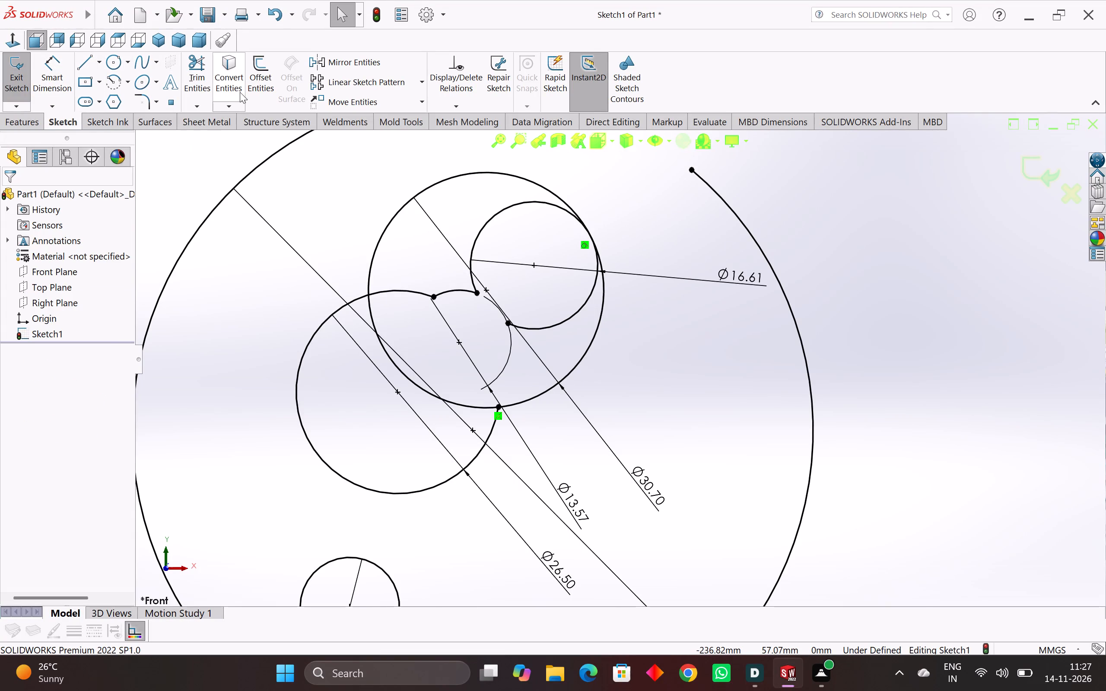
# Trim away the remaining arc of the 13.57 mm circle between the 26.5 mm and 16.61 mm arcs.
pyautogui.click(183, 71)
pyautogui.scroll(-3, 367, 268)
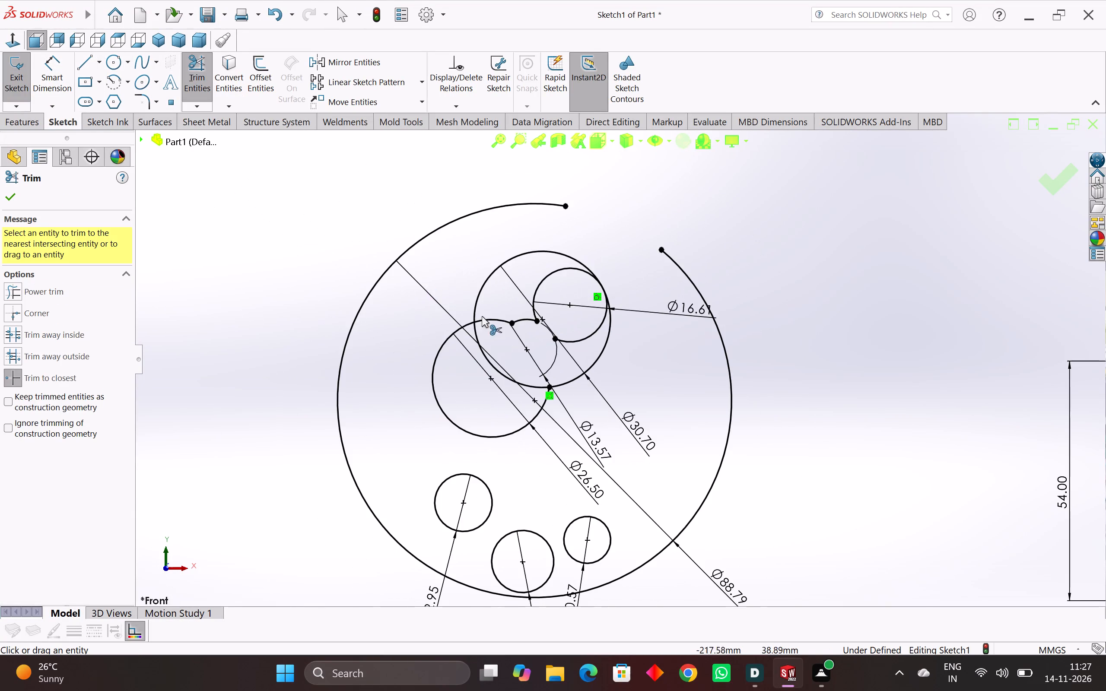
pyautogui.scroll(4, 528, 352)
pyautogui.scroll(3, 537, 300)
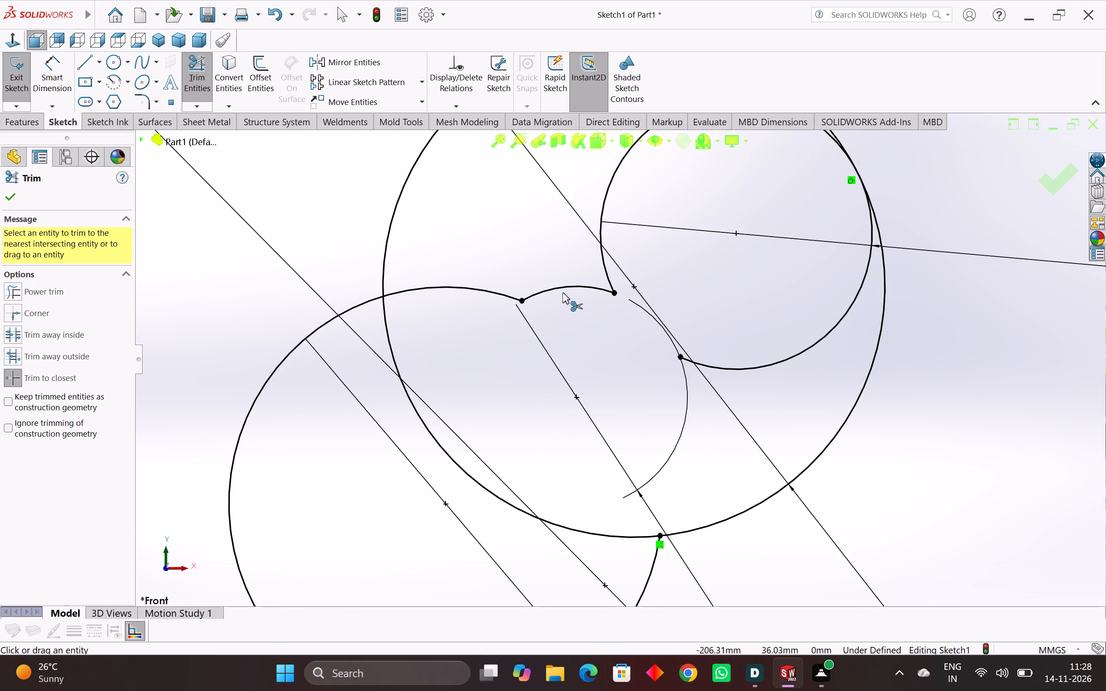
pyautogui.click(572, 285)
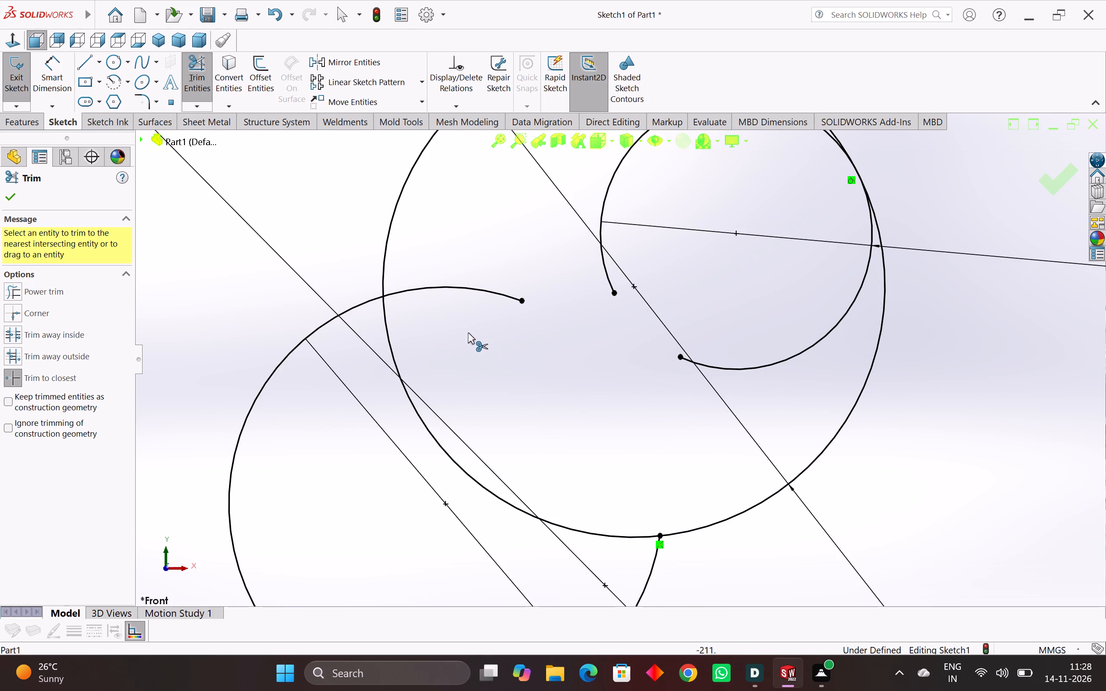
# Trim away the three small circles of 14.02, 10.57 and 12.95 mm inside the 88.79 mm circle.
pyautogui.scroll(-4, 438, 371)
pyautogui.scroll(-5, 508, 388)
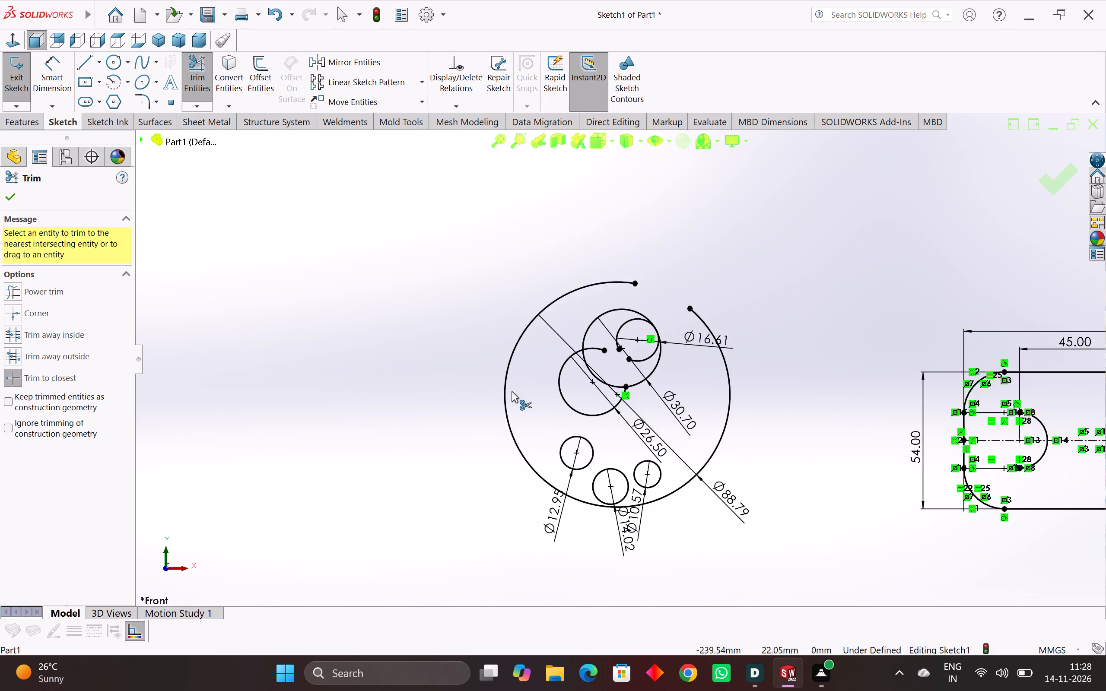
pyautogui.scroll(3, 604, 446)
pyautogui.click(628, 472)
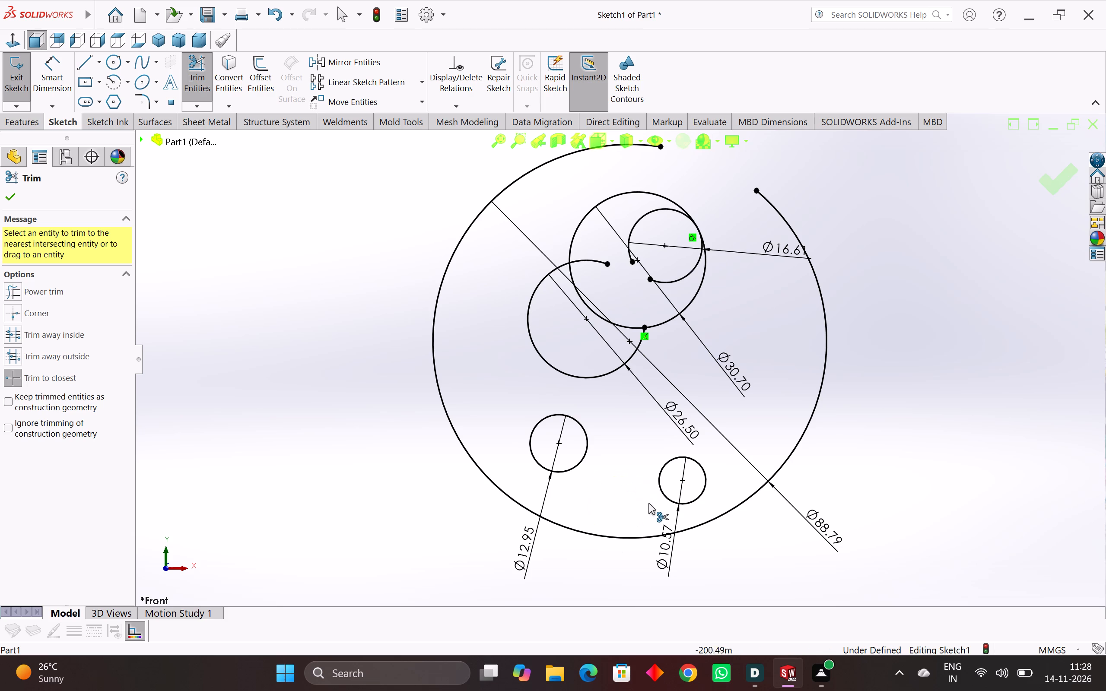
pyautogui.moveTo(690, 502); pyautogui.dragTo(681, 556)
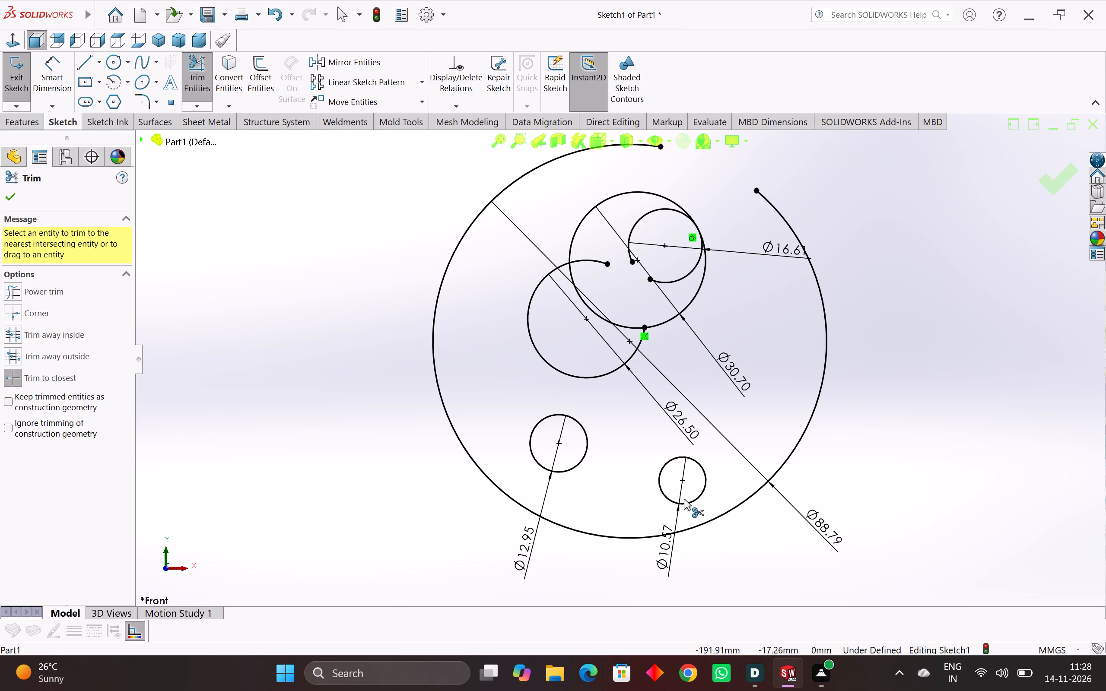
pyautogui.click(686, 503)
pyautogui.click(580, 463)
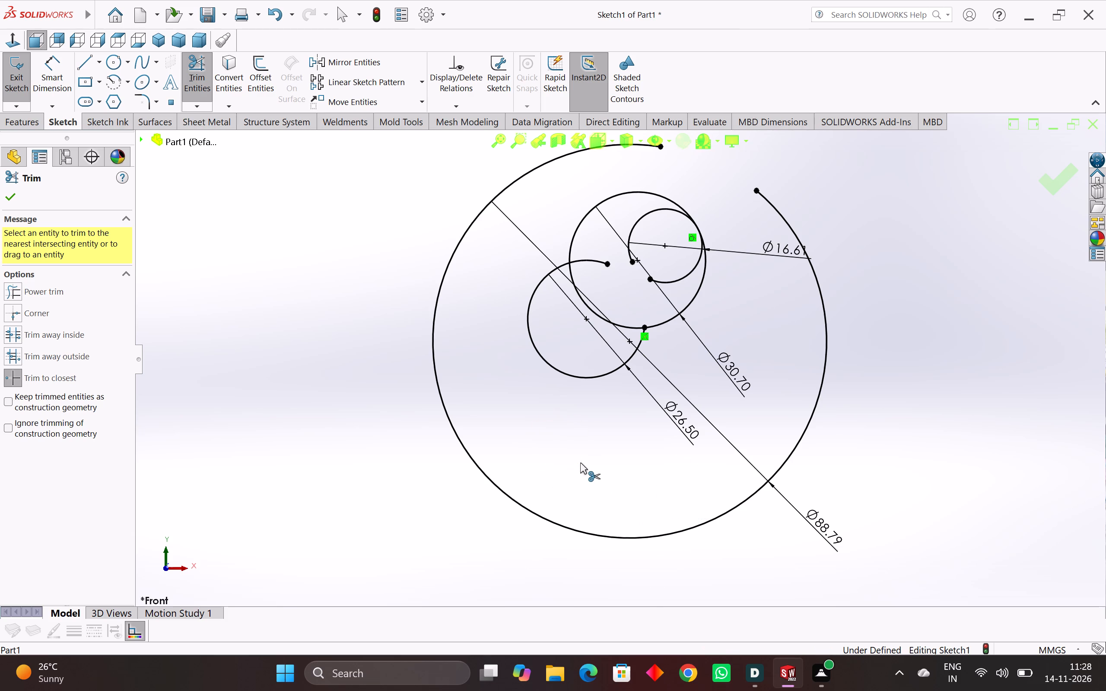
# Trim the 30.7 mm circle's arc inside the 26.5 mm circle, the 88.79 mm arc and the 16.61 mm circle's lower arc.
pyautogui.scroll(4, 639, 340)
pyautogui.click(602, 317)
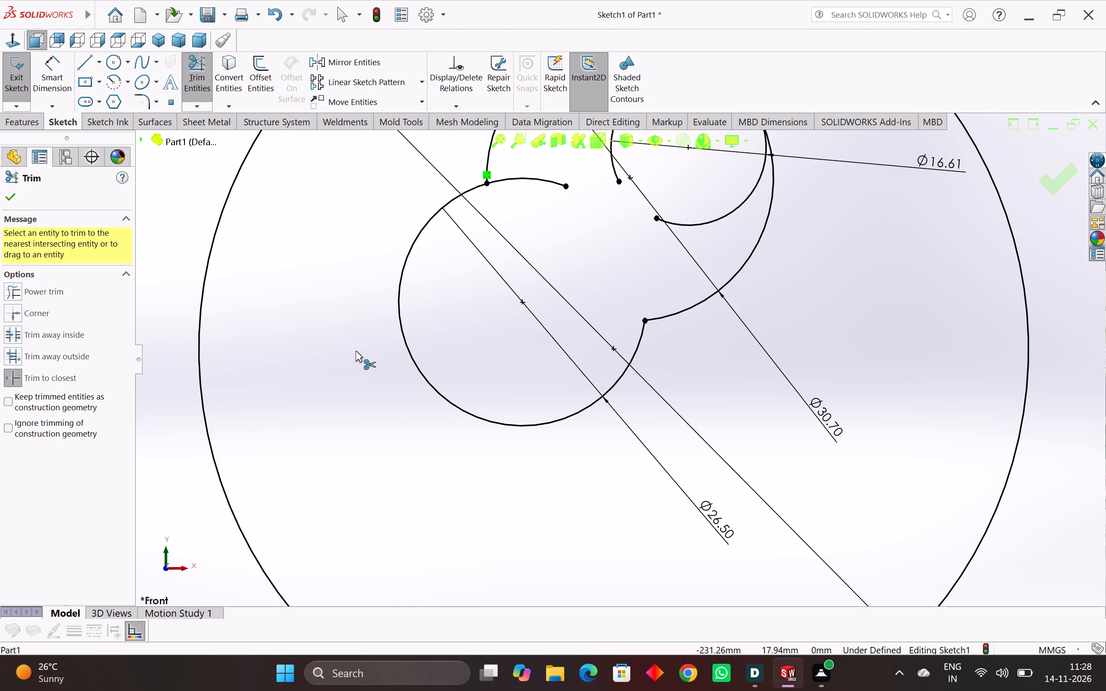
pyautogui.scroll(-1, 356, 352)
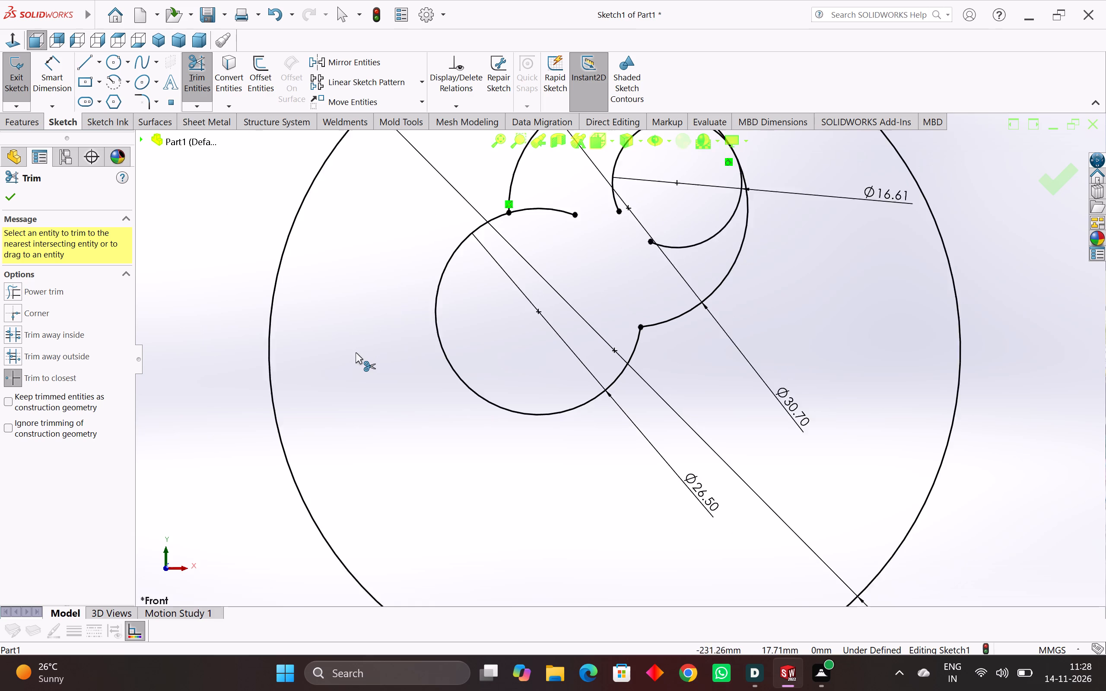
pyautogui.scroll(-3, 356, 352)
pyautogui.scroll(-2, 517, 361)
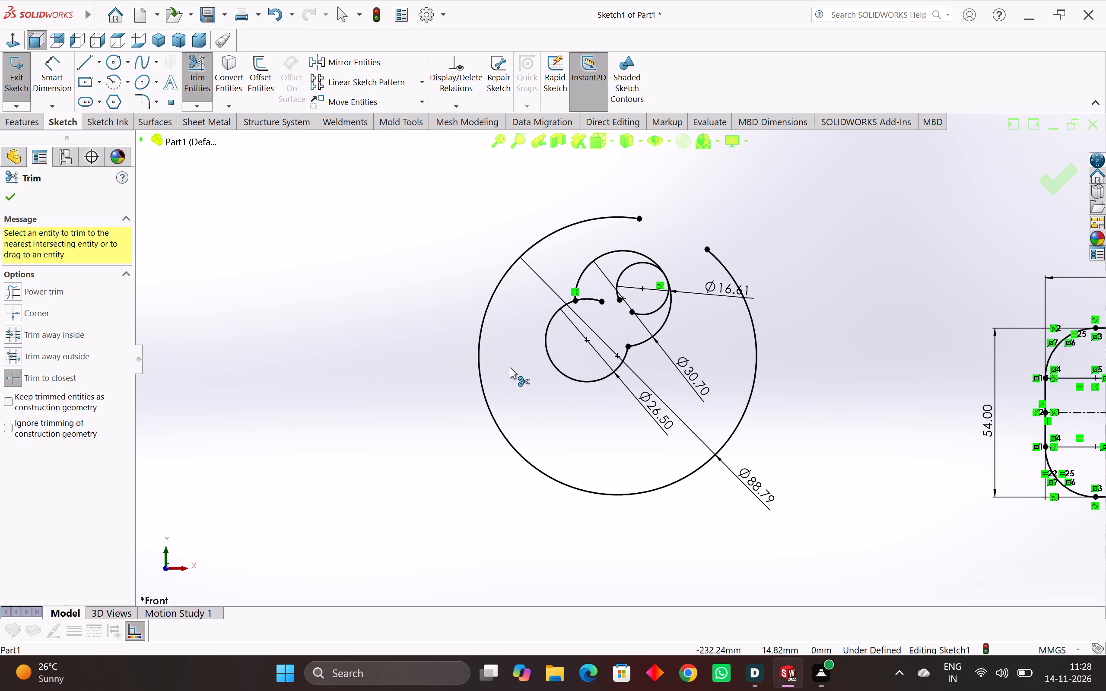
pyautogui.click(731, 280)
pyautogui.click(648, 314)
pyautogui.click(631, 343)
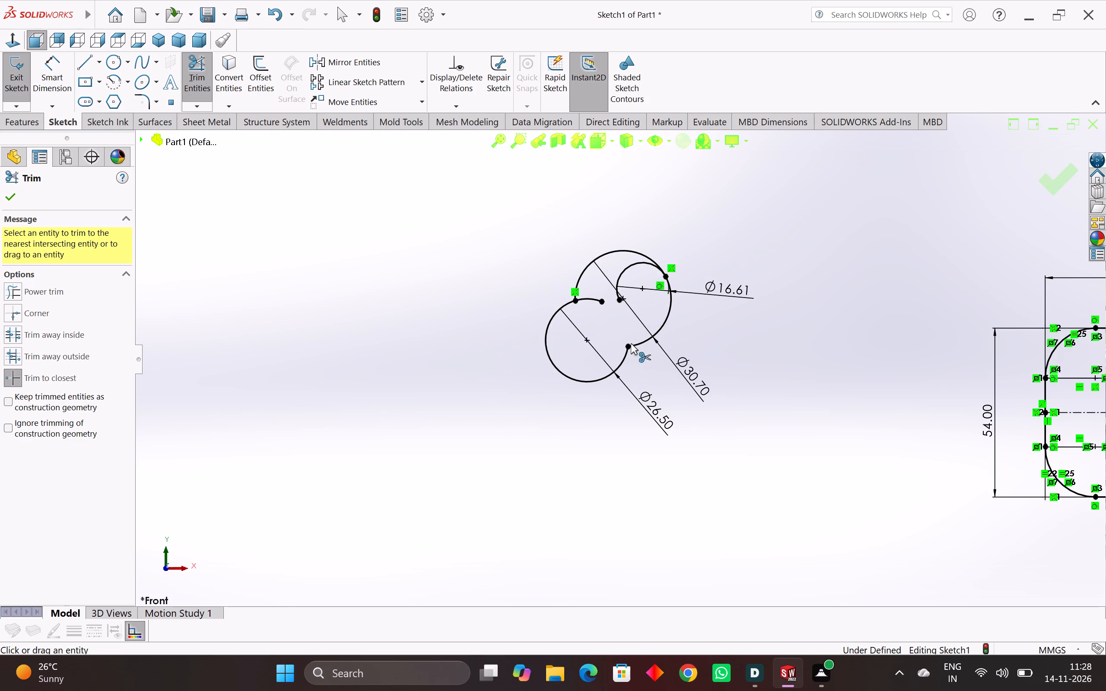
# Trim away all remaining arcs of the 16.61 mm, 30.7 mm and 26.5 mm circles beside the plate profile.
pyautogui.click(647, 278)
pyautogui.click(627, 273)
pyautogui.click(625, 268)
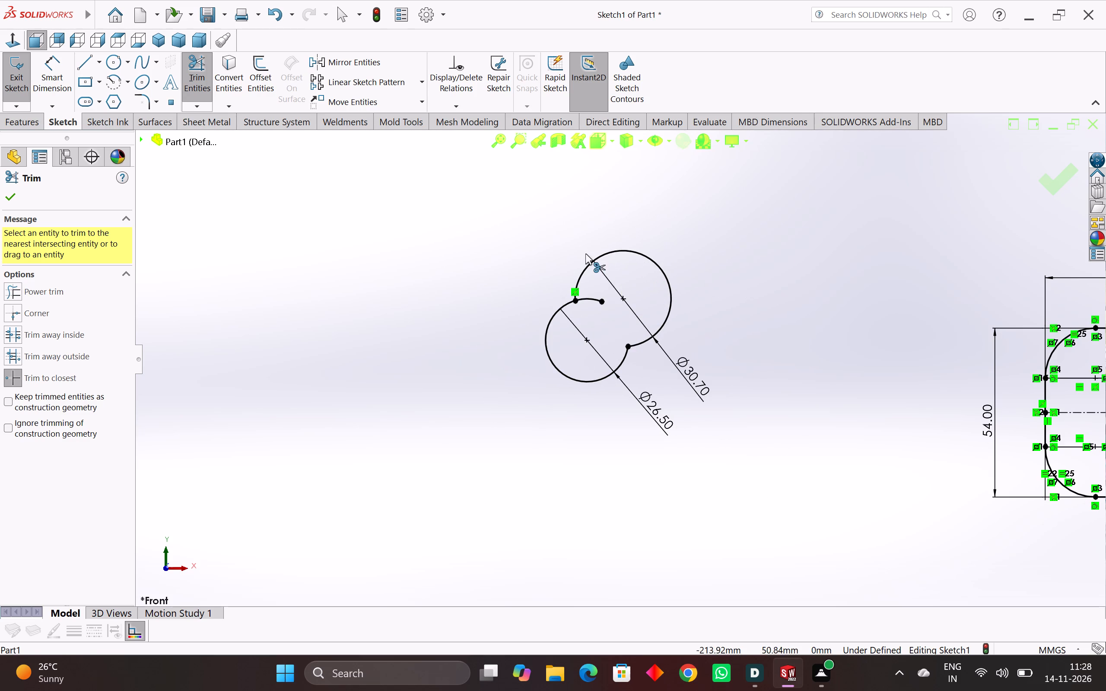
pyautogui.click(595, 255)
pyautogui.click(604, 256)
pyautogui.click(581, 296)
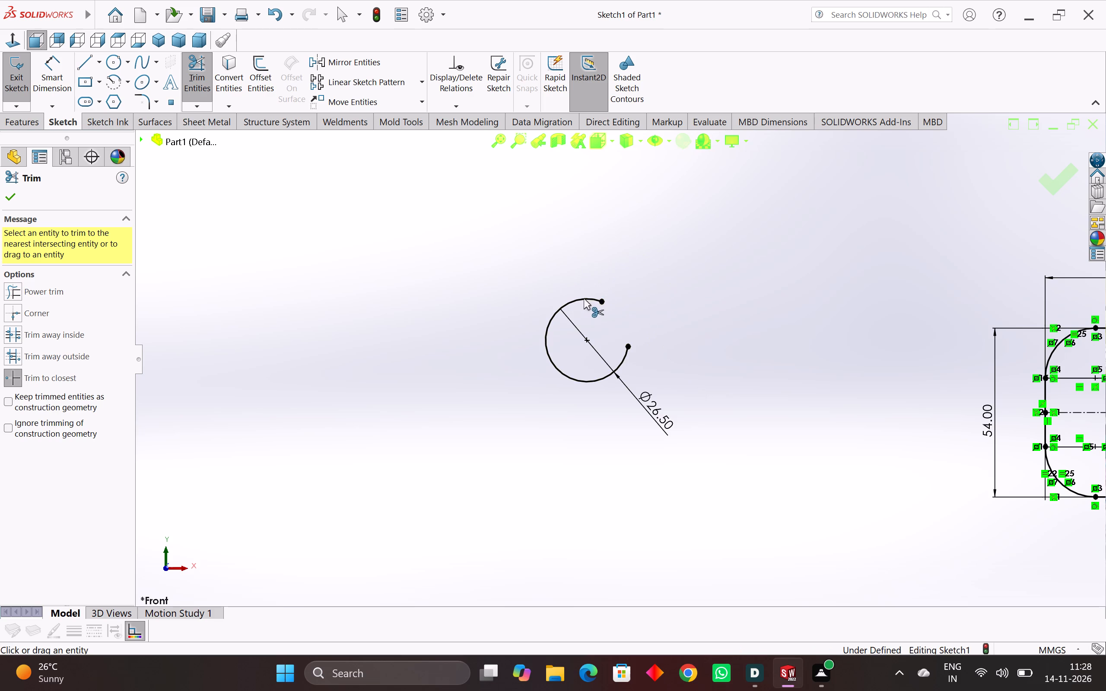
pyautogui.click(577, 295)
pyautogui.click(577, 298)
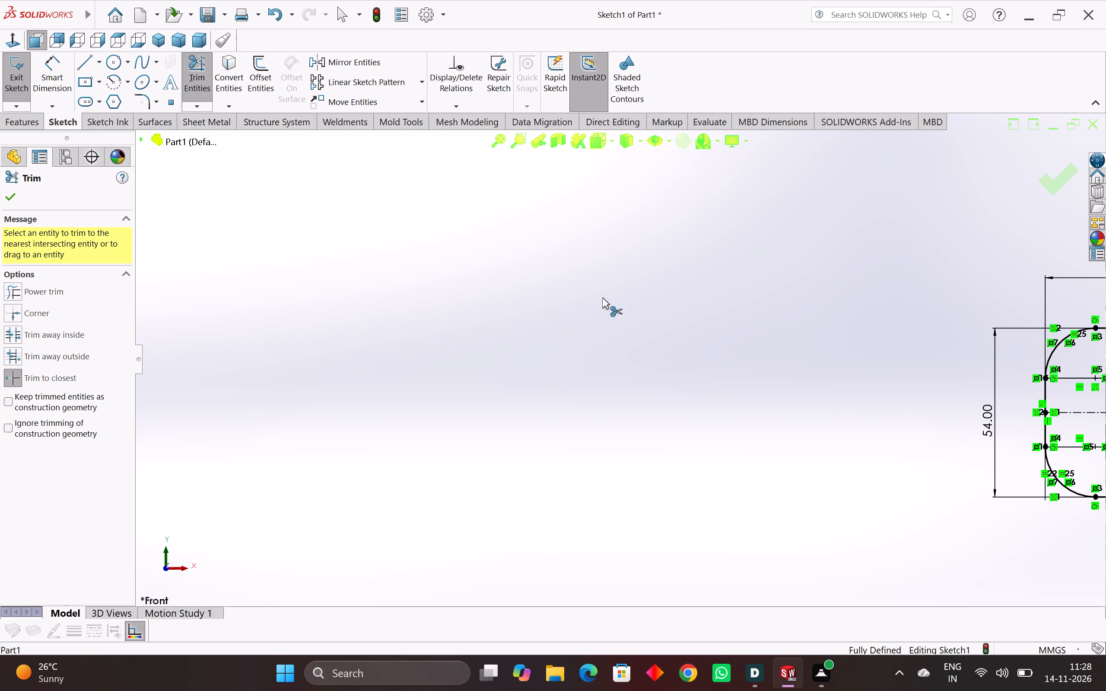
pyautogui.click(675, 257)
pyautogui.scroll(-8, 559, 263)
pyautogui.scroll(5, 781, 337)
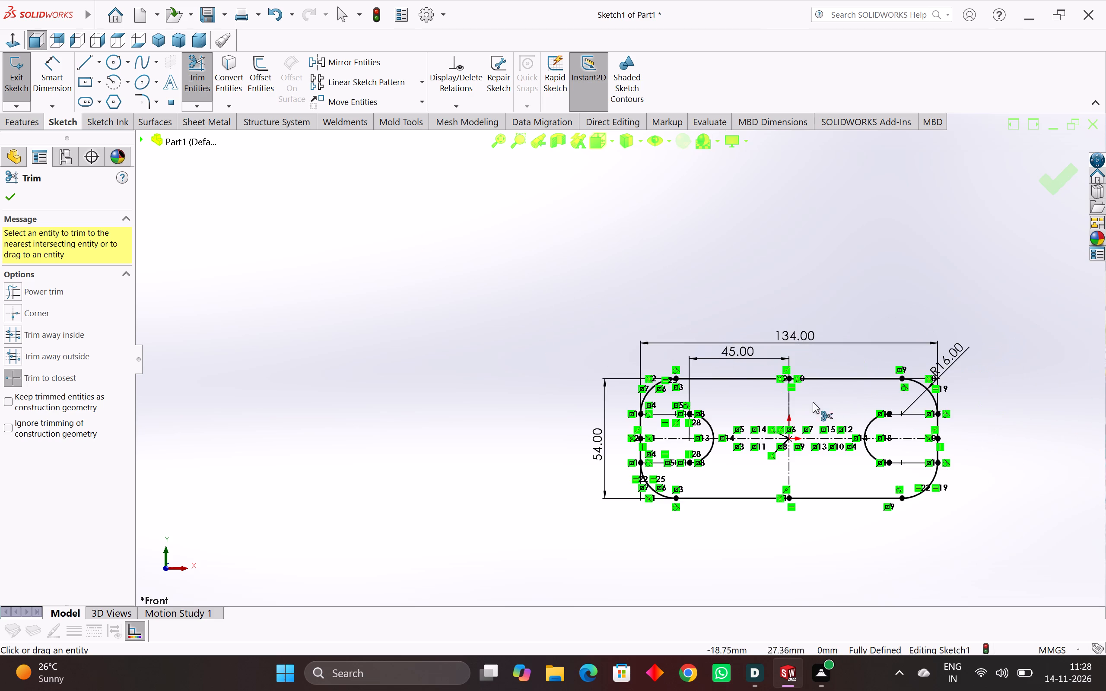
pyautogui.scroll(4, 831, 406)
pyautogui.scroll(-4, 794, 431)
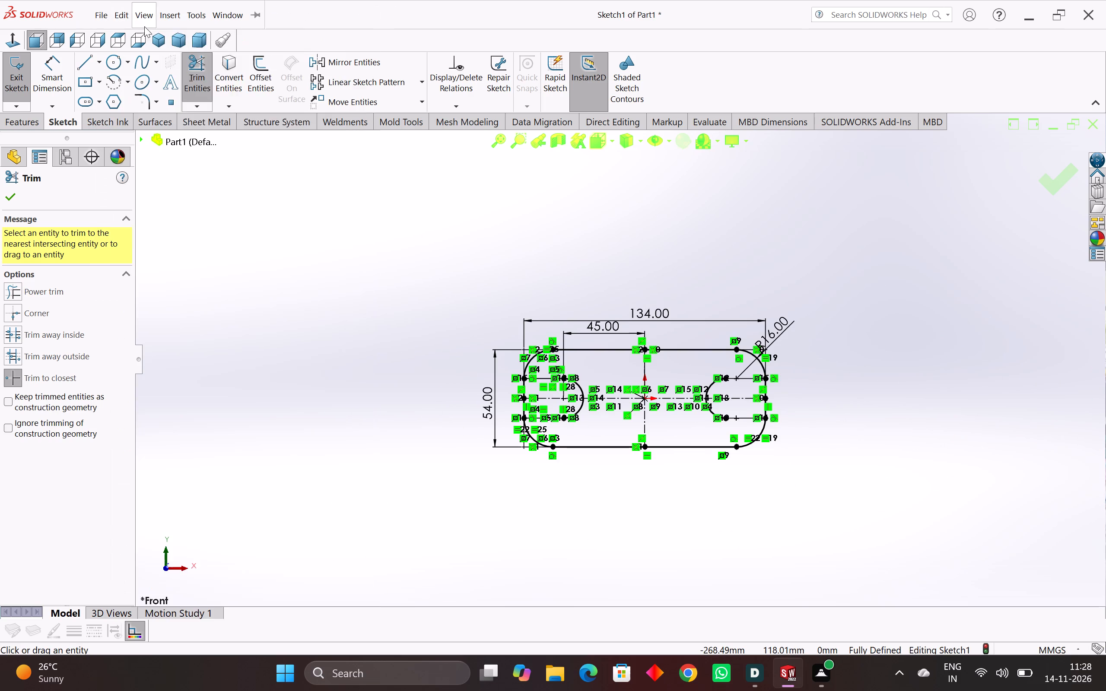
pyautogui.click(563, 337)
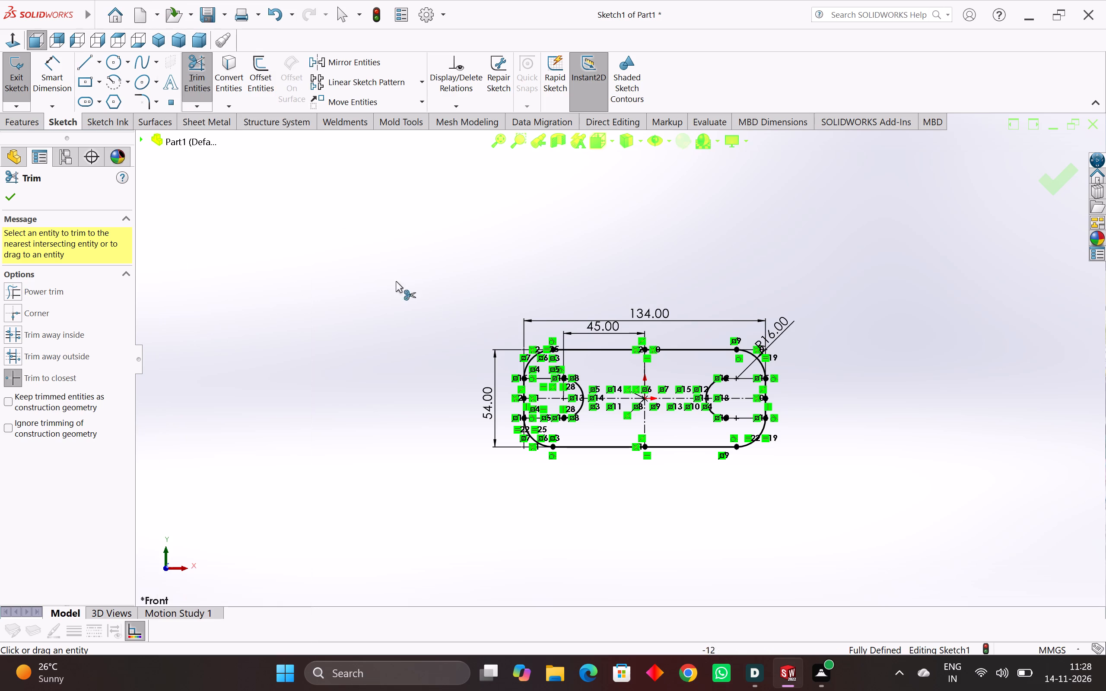
# Open the HAND WHEEL part from the recent documents.
pyautogui.click(189, 21)
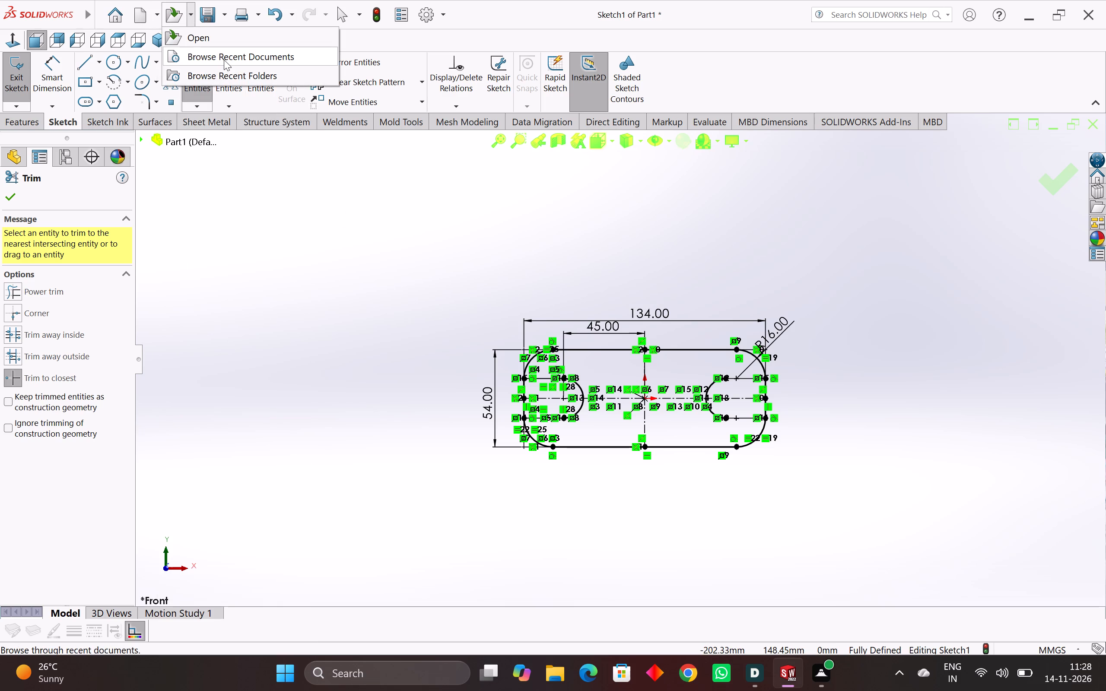
pyautogui.click(224, 60)
pyautogui.scroll(-2, 355, 284)
pyautogui.scroll(-1, 402, 323)
pyautogui.scroll(-4, 710, 412)
pyautogui.scroll(2, 707, 409)
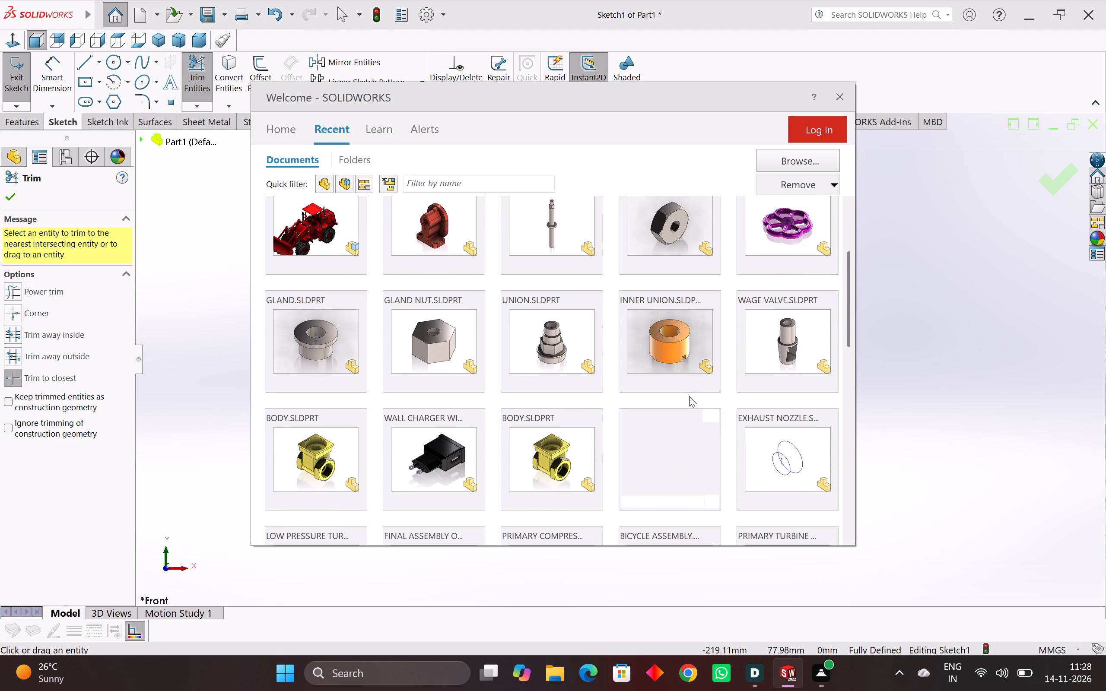
pyautogui.scroll(2, 689, 396)
pyautogui.click(790, 304)
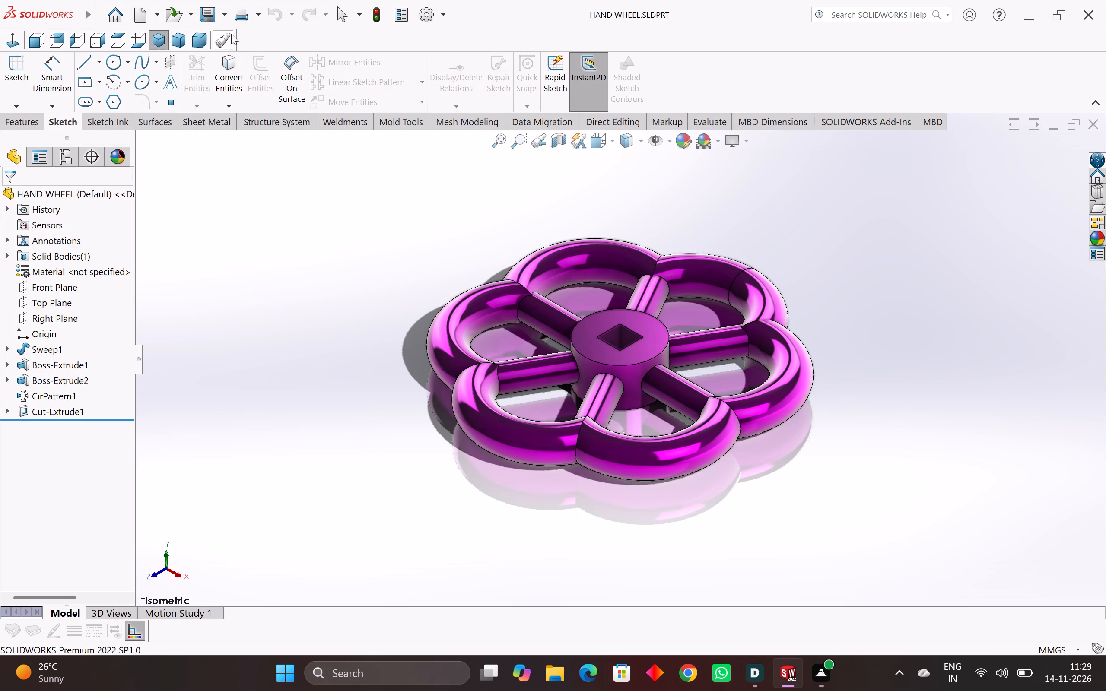
# Open the BICYCLE ASSEMBLY file from the recent documents.
pyautogui.click(191, 20)
pyautogui.click(204, 63)
pyautogui.scroll(-4, 388, 279)
pyautogui.scroll(-5, 413, 326)
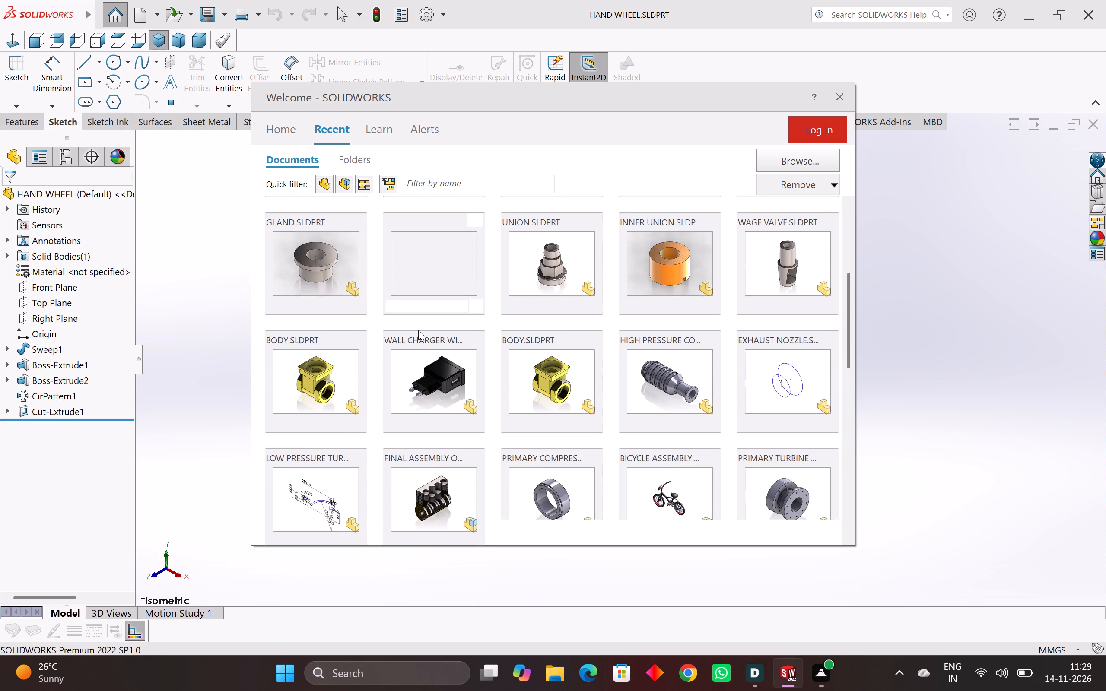
pyautogui.scroll(-10, 423, 332)
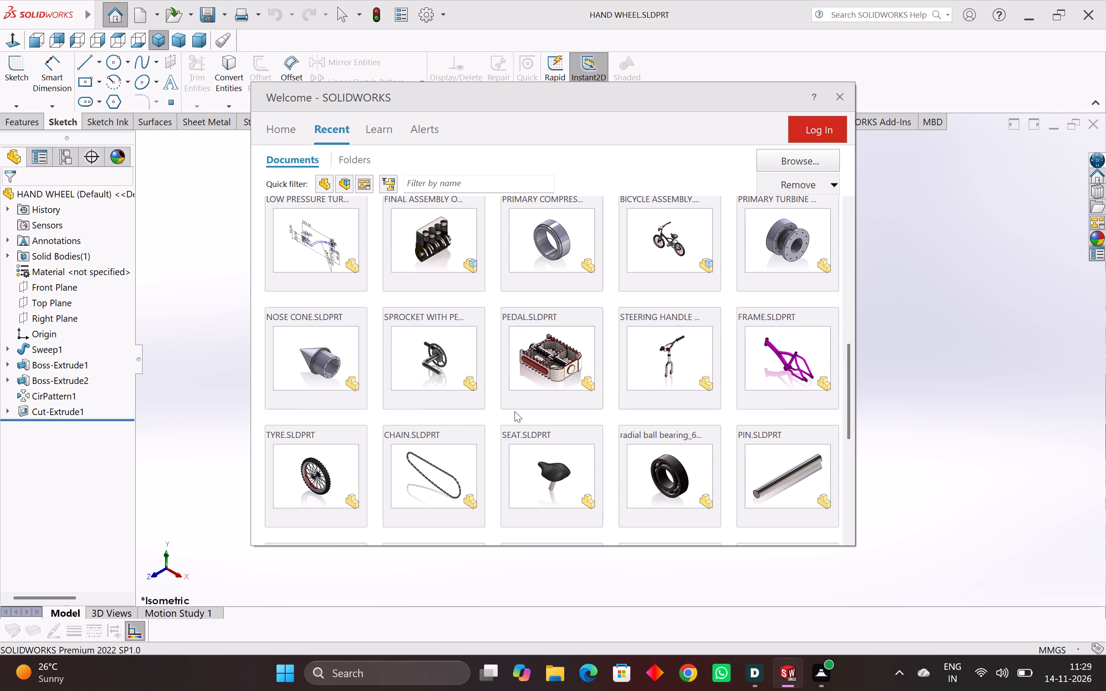
pyautogui.scroll(-3, 515, 411)
pyautogui.scroll(4, 515, 411)
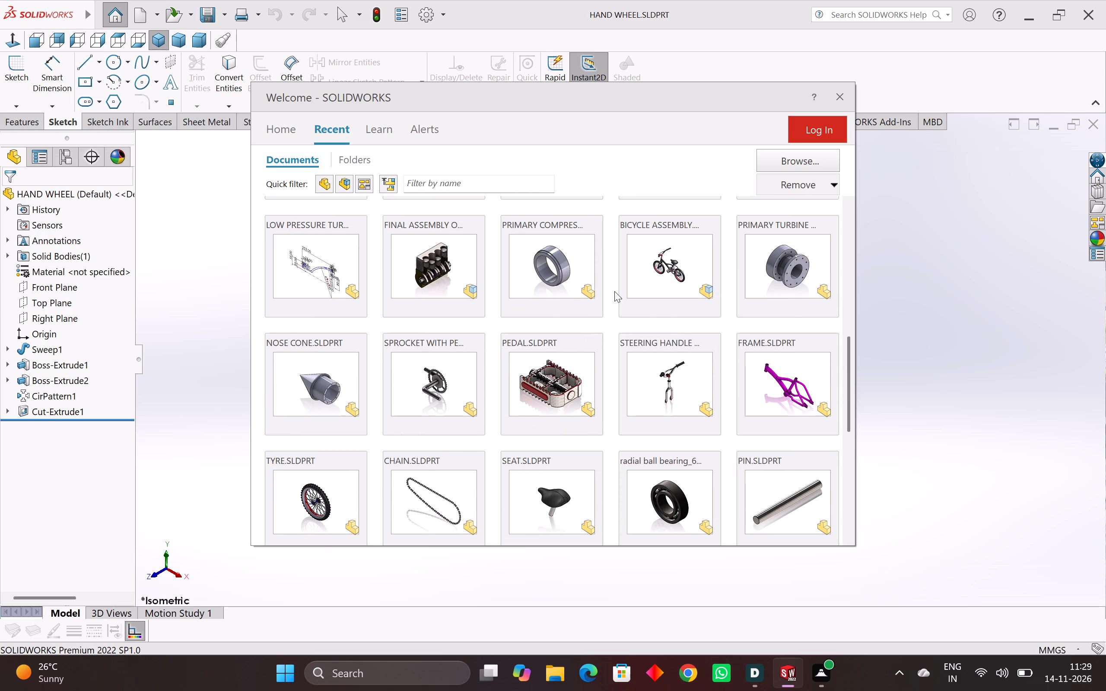
pyautogui.click(643, 278)
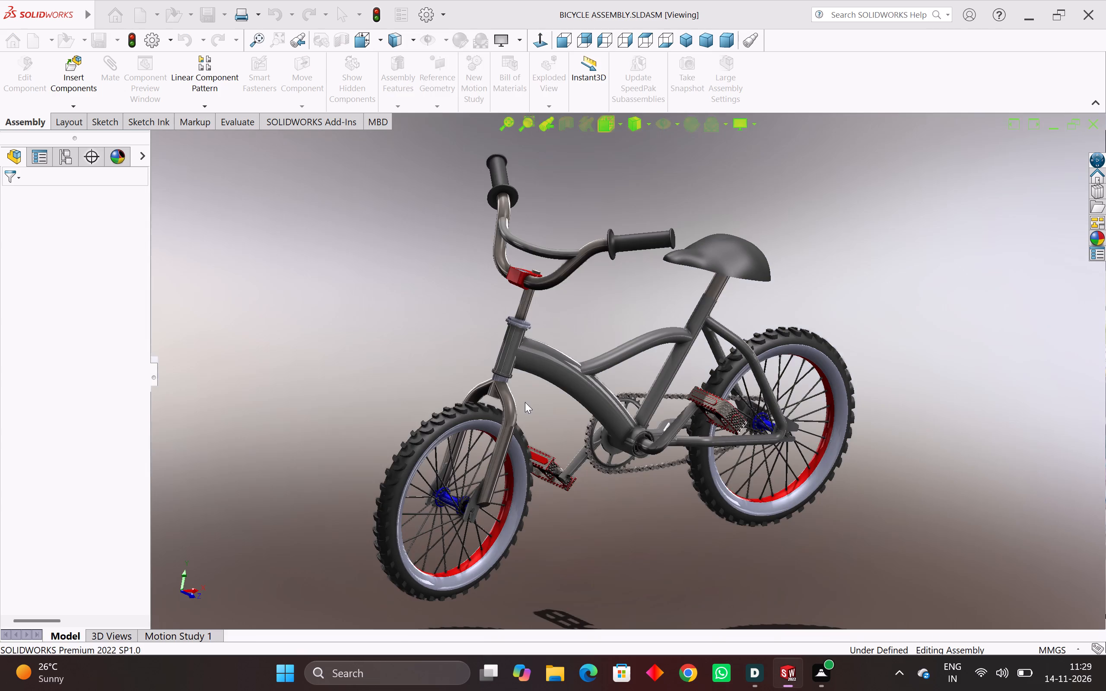
# Examine the bicycle assembly from several angles, including a close look at the front wheel and fork.
pyautogui.scroll(-3, 520, 404)
pyautogui.moveTo(519, 404); pyautogui.dragTo(556, 413, button='middle')
pyautogui.scroll(-2, 556, 413)
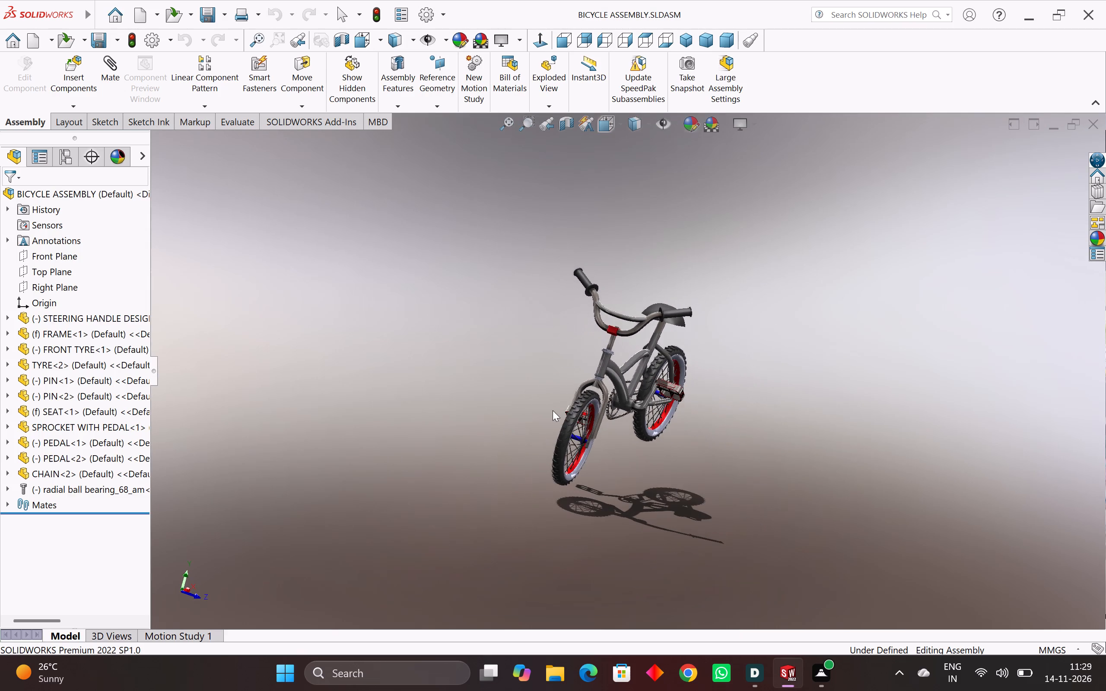
pyautogui.scroll(12, 581, 423)
pyautogui.moveTo(576, 415); pyautogui.dragTo(519, 389, button='middle')
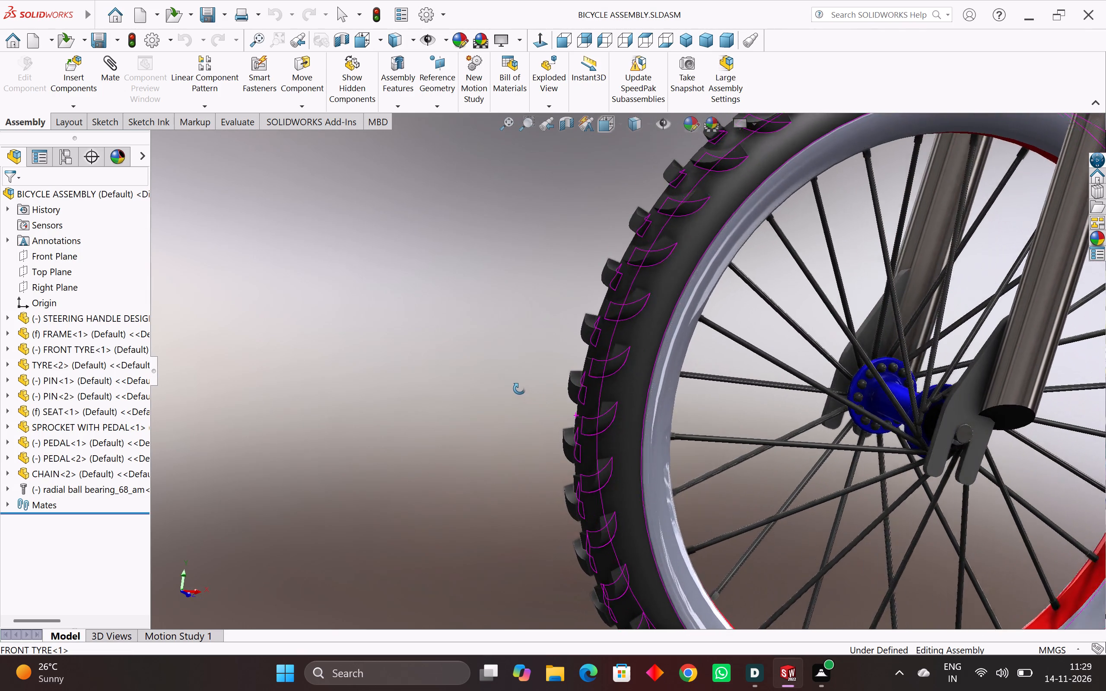
pyautogui.moveTo(519, 389); pyautogui.dragTo(503, 382, button='middle')
pyautogui.scroll(2, 655, 434)
pyautogui.moveTo(655, 434); pyautogui.dragTo(573, 406, button='middle')
pyautogui.scroll(-3, 580, 410)
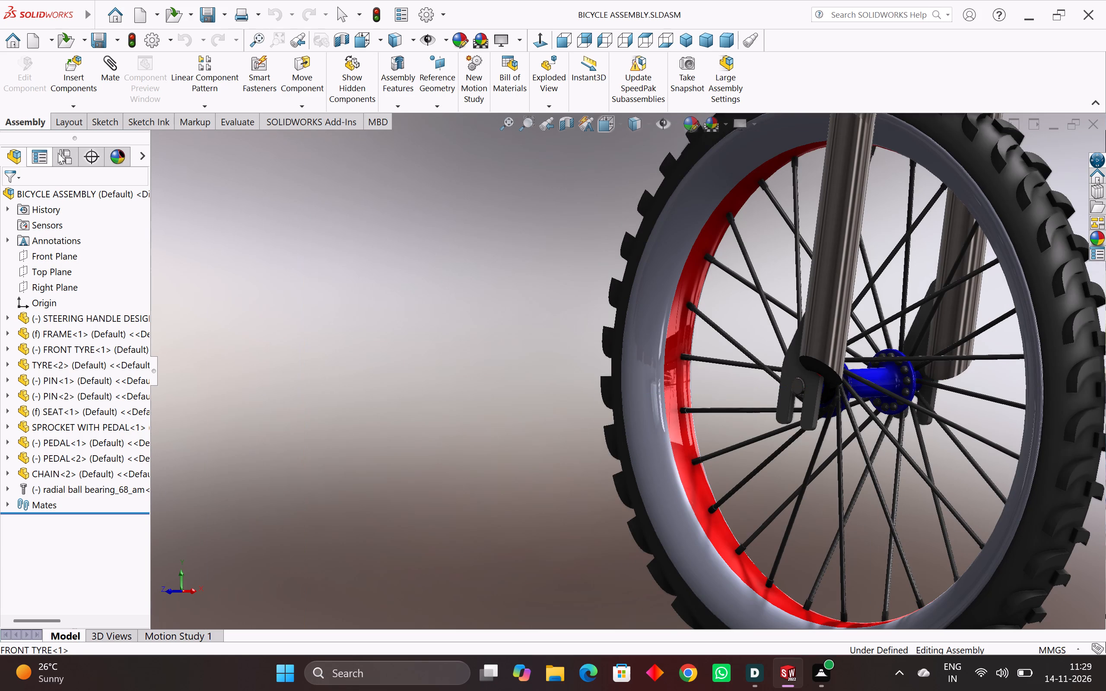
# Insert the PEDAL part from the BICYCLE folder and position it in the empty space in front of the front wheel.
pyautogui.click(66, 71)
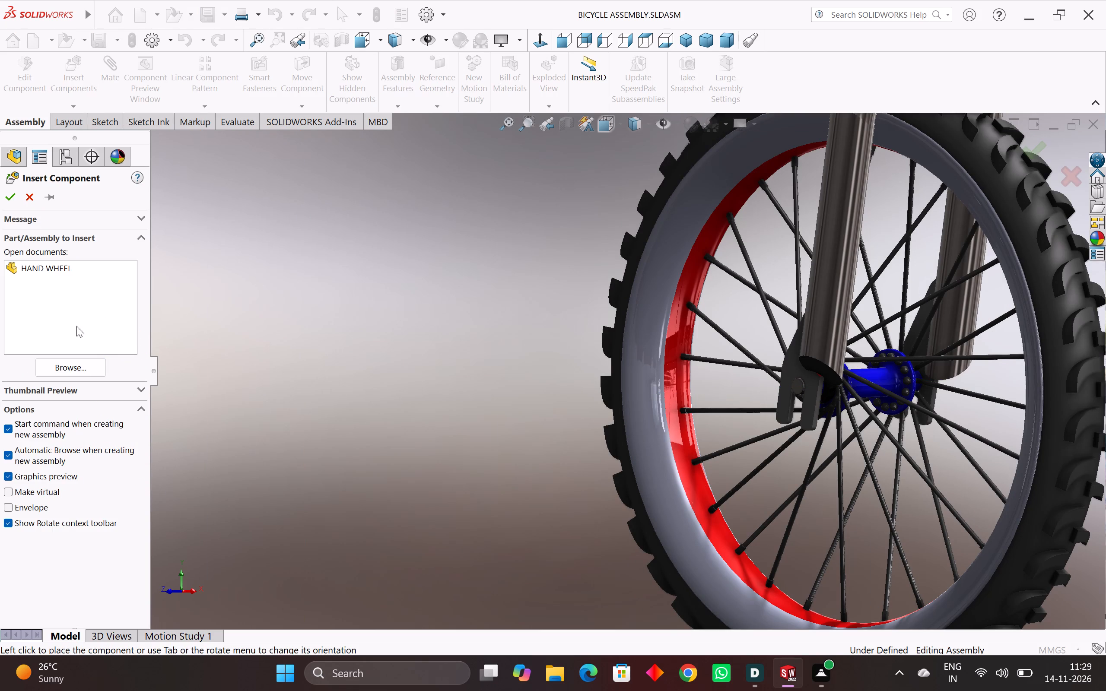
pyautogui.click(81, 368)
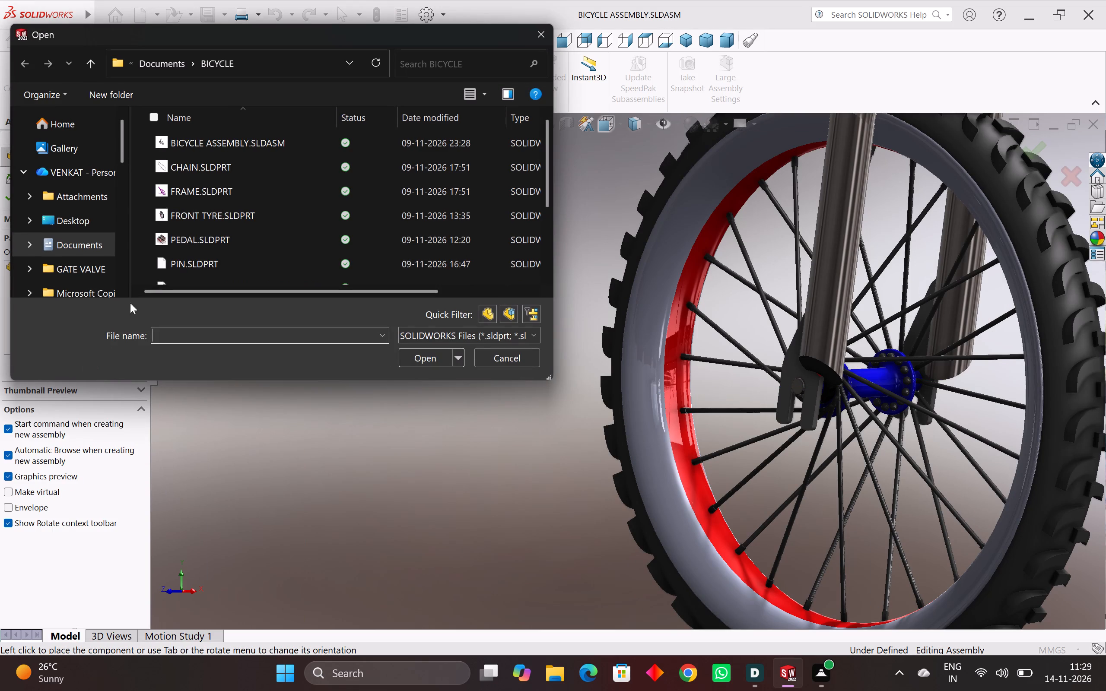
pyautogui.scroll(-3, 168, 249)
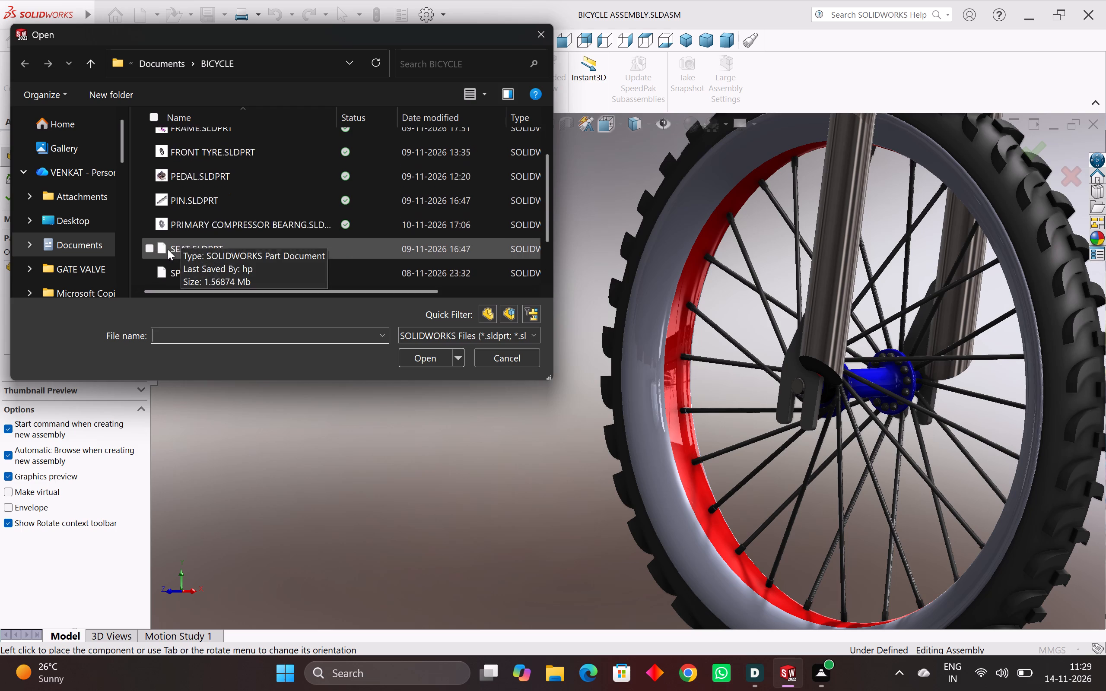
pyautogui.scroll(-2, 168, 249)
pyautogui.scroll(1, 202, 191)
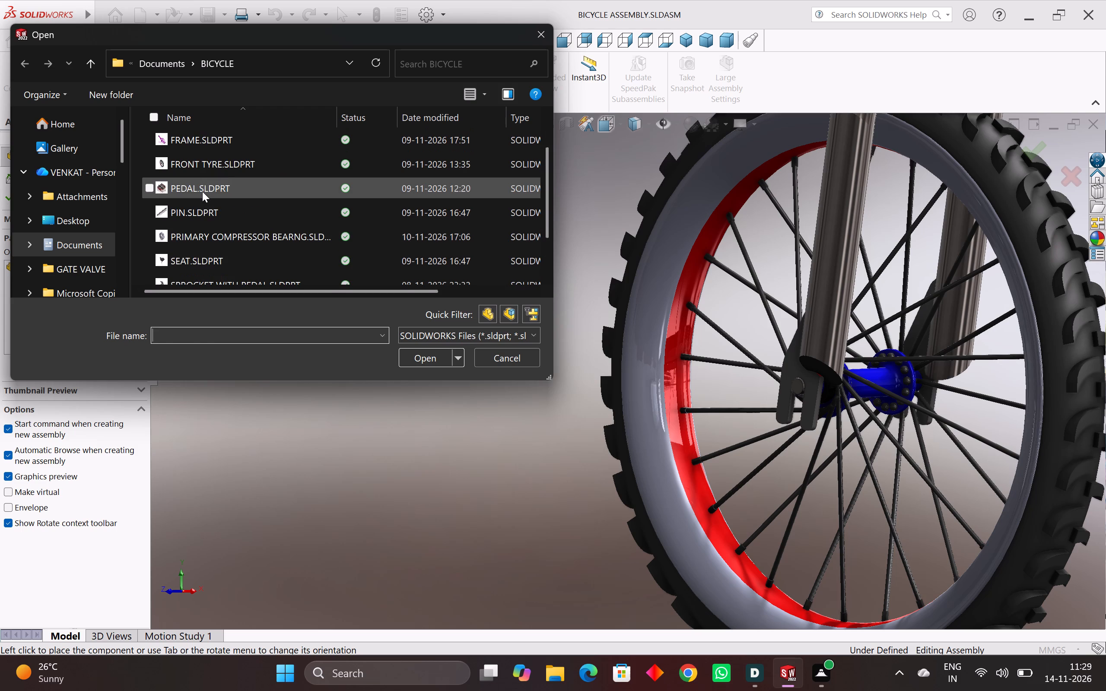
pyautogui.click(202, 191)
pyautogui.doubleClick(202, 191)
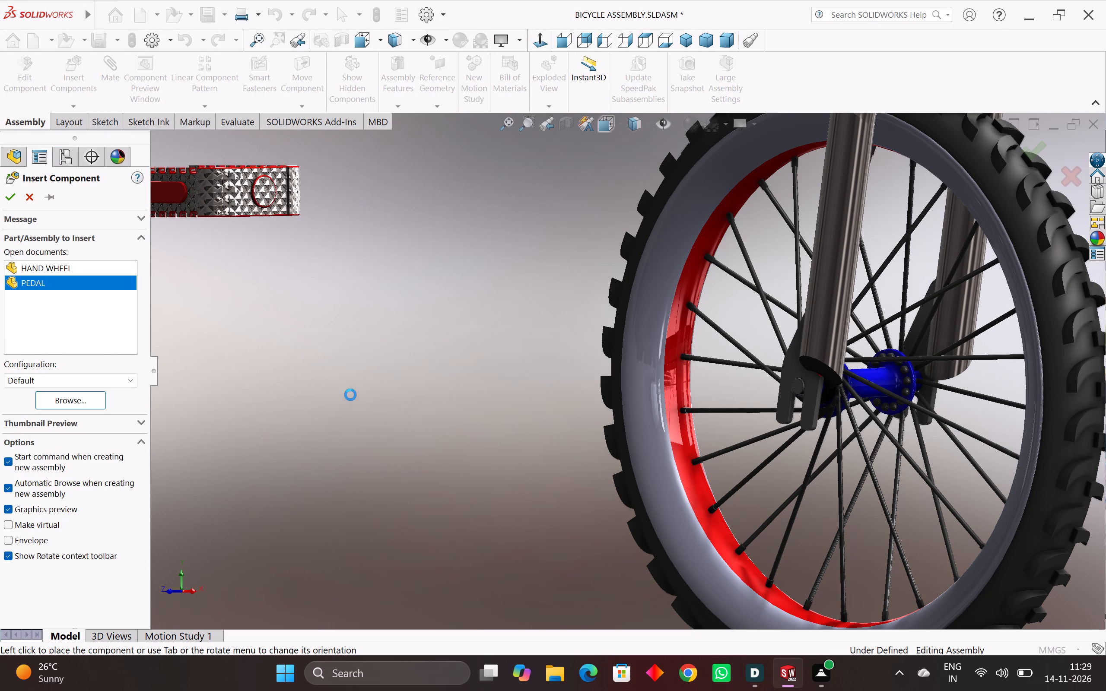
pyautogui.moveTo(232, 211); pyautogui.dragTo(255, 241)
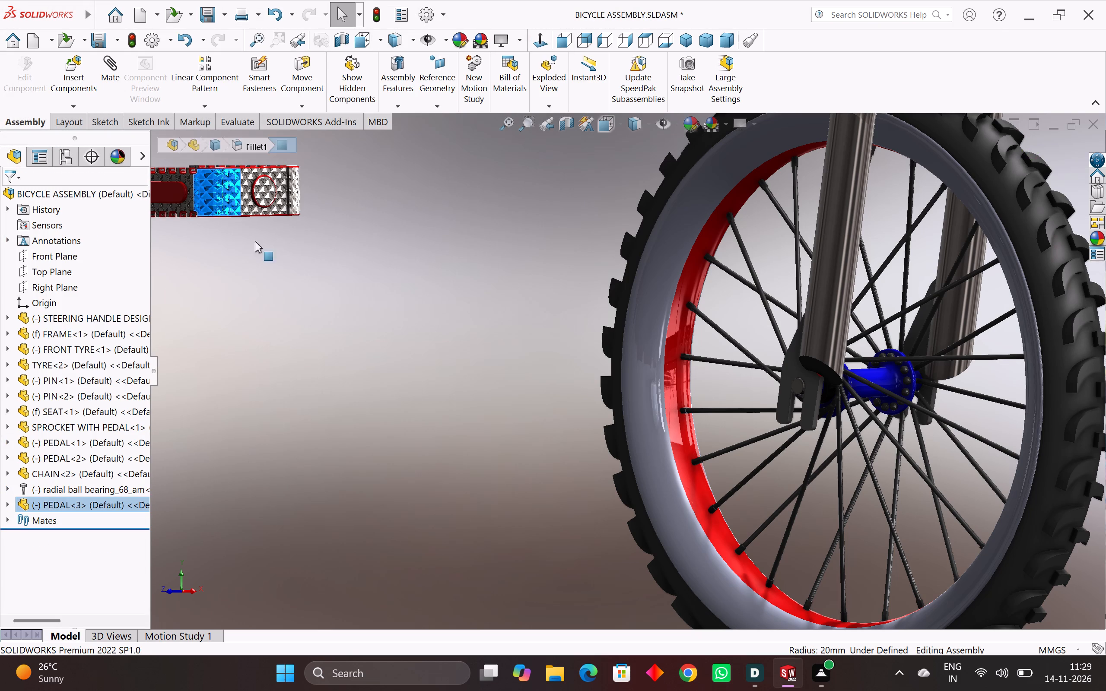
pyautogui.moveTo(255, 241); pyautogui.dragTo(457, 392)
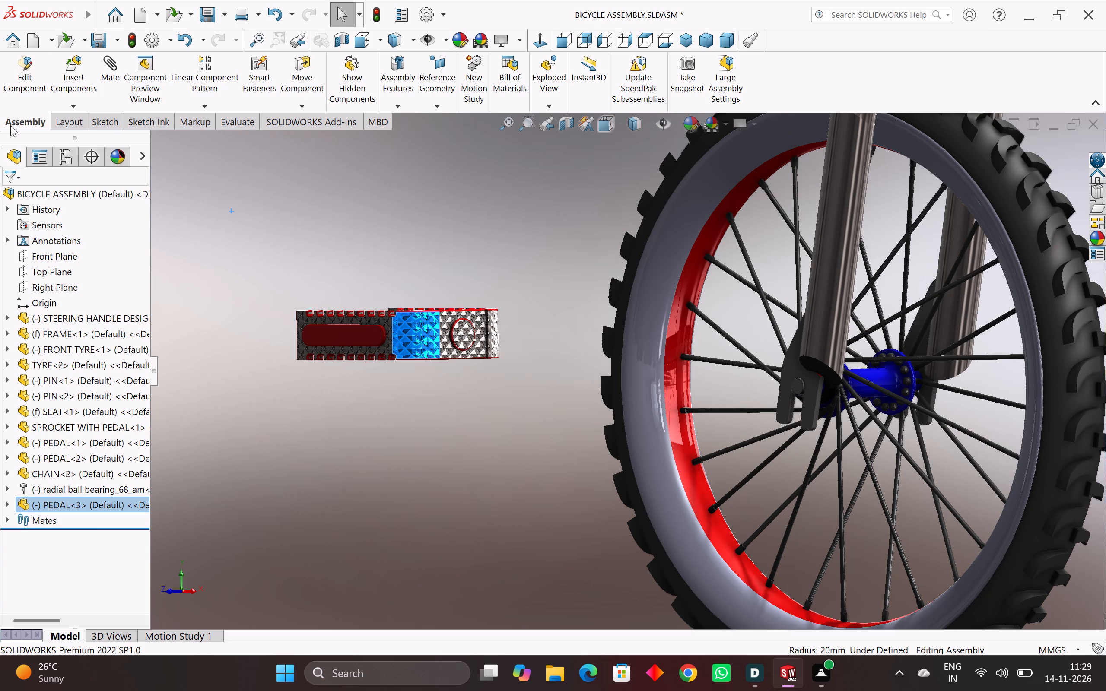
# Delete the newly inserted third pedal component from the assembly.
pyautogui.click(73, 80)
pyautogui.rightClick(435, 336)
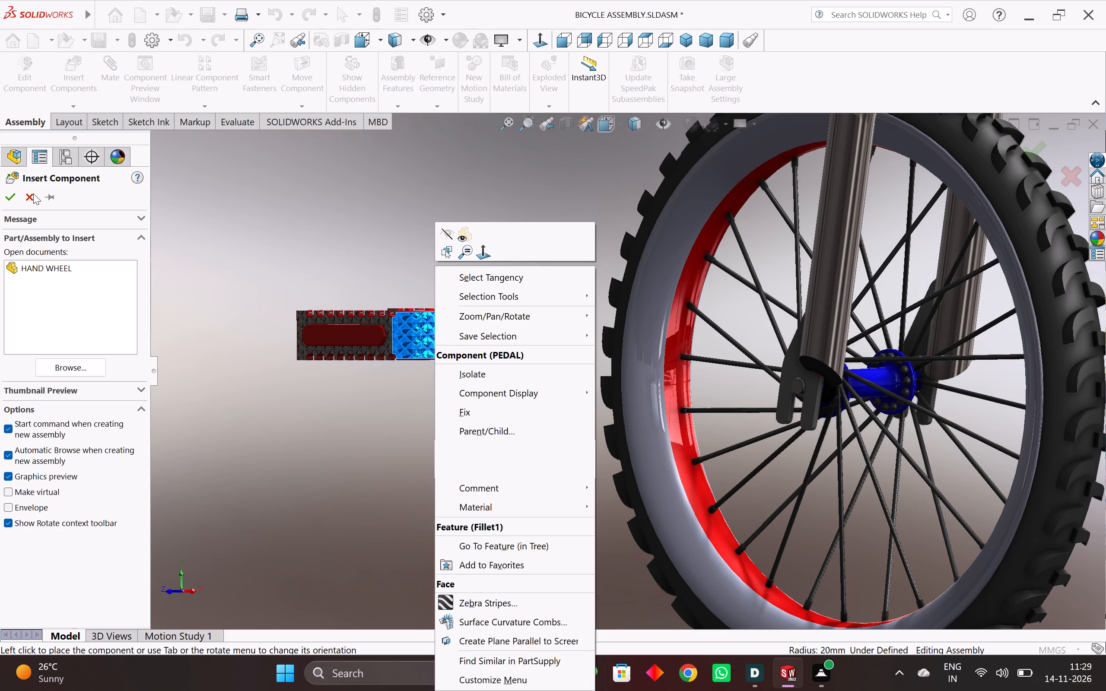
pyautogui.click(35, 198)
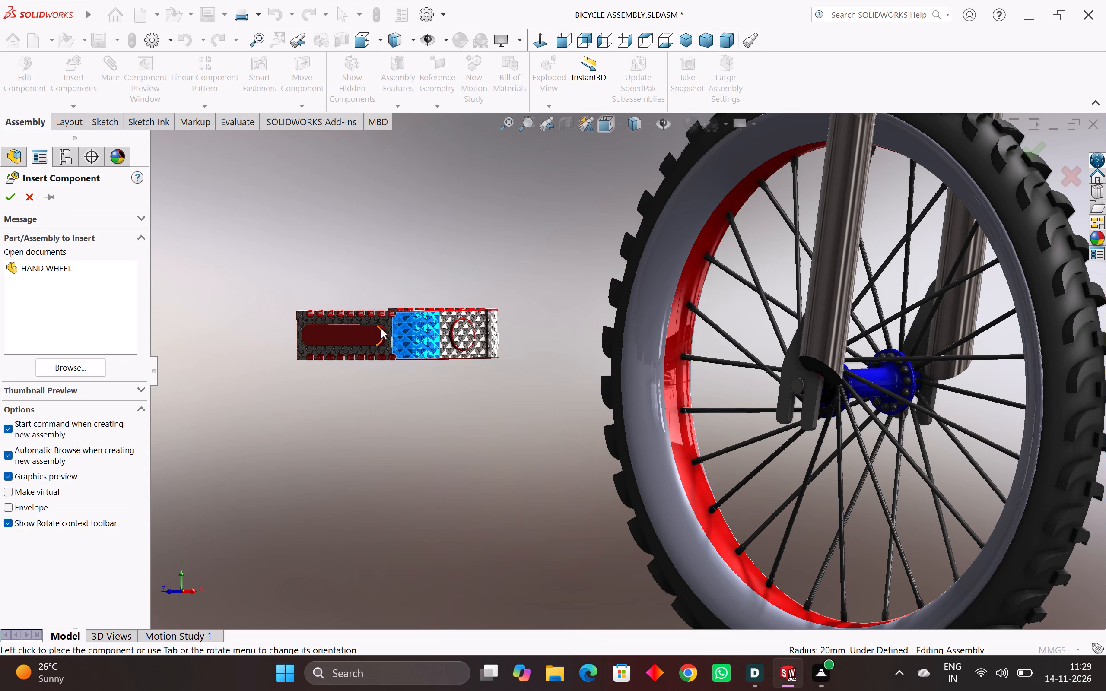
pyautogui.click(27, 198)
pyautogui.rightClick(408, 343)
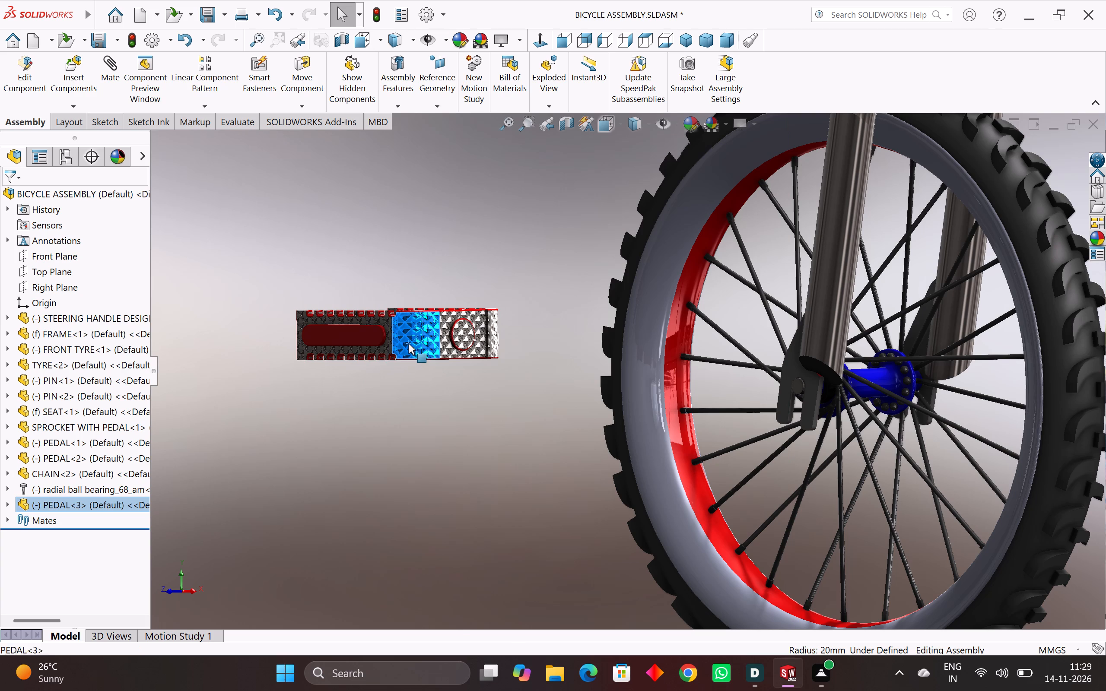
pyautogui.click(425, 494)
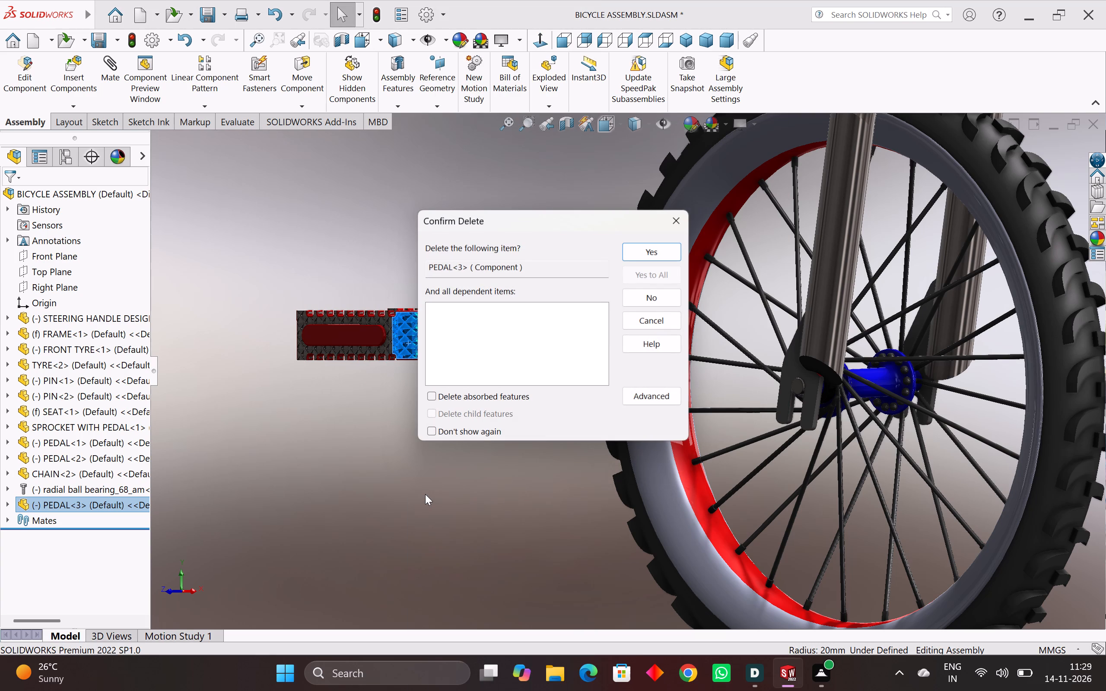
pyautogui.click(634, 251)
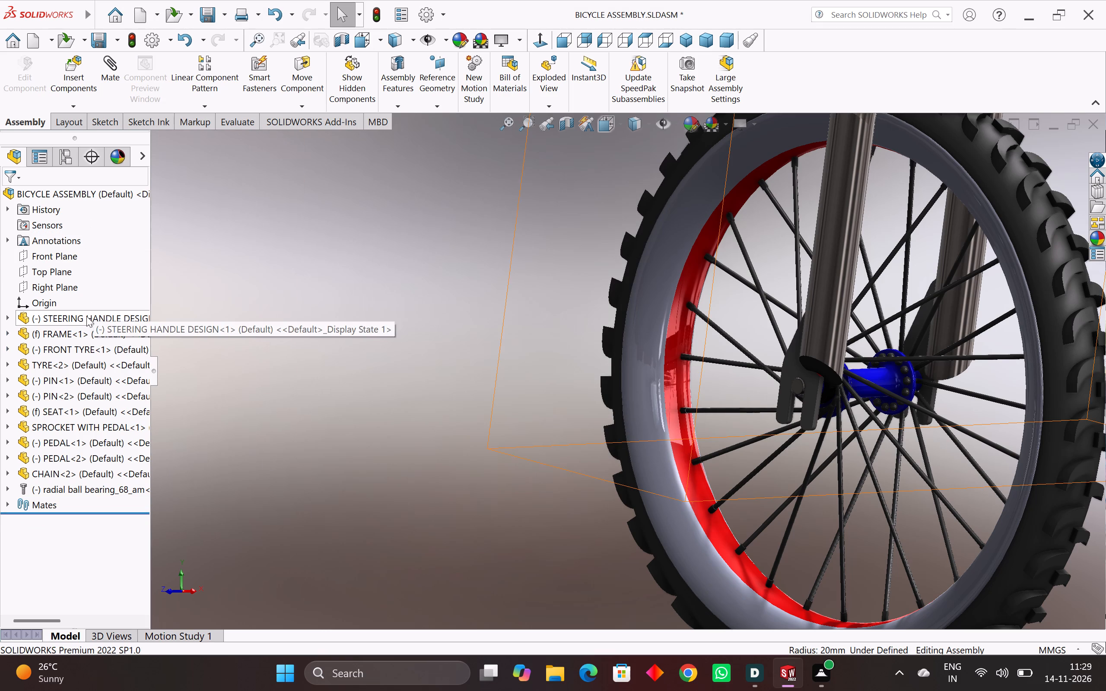
# Load PEDAL.SLDPRT from the BICYCLE folder again as the component to insert, using the Default configuration.
pyautogui.click(76, 58)
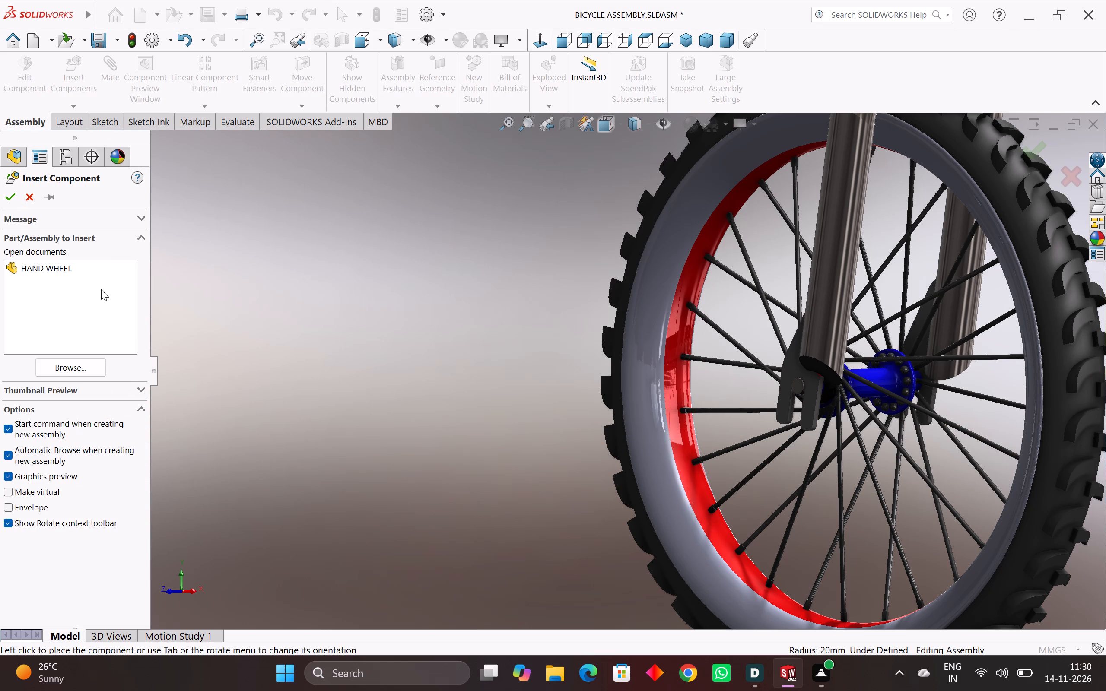
pyautogui.click(85, 364)
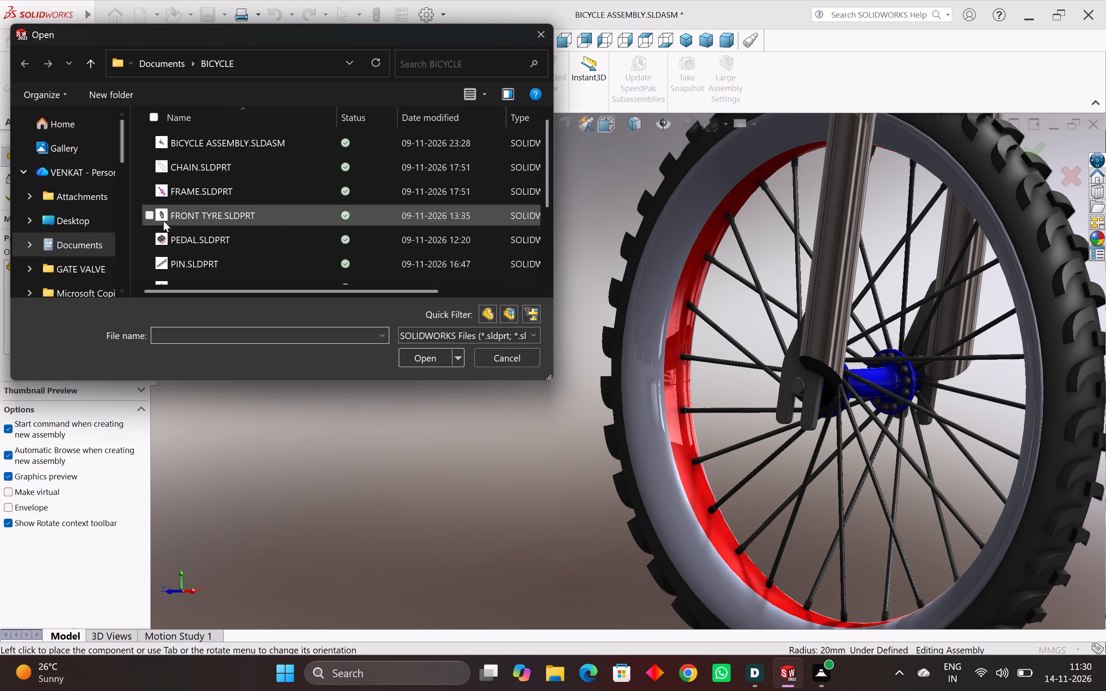
pyautogui.click(188, 235)
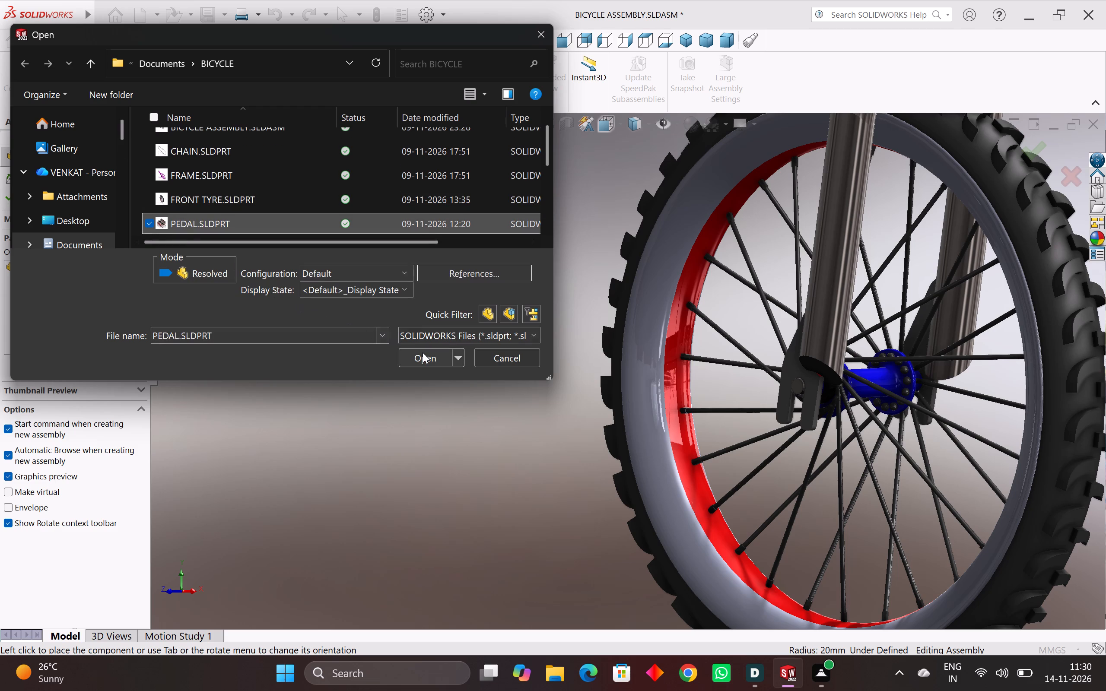
pyautogui.click(423, 352)
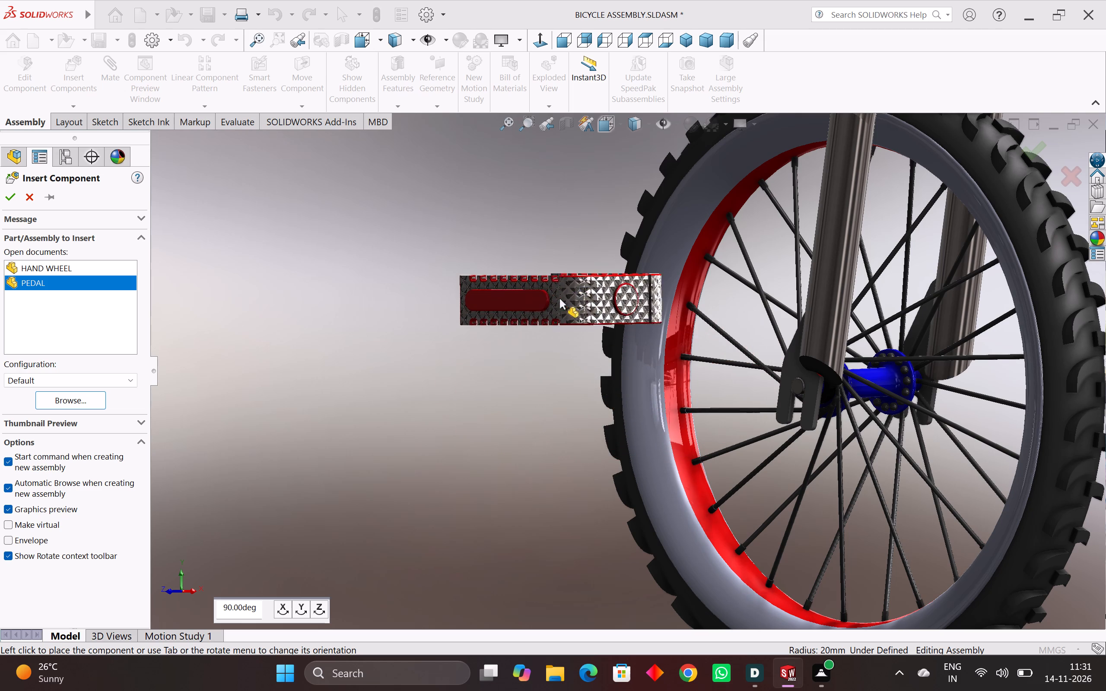
# Examine the pedal preview beside the front wheel, both as a whole and close up on its textured surface and red inlay.
pyautogui.scroll(-3, 641, 302)
pyautogui.scroll(2, 581, 349)
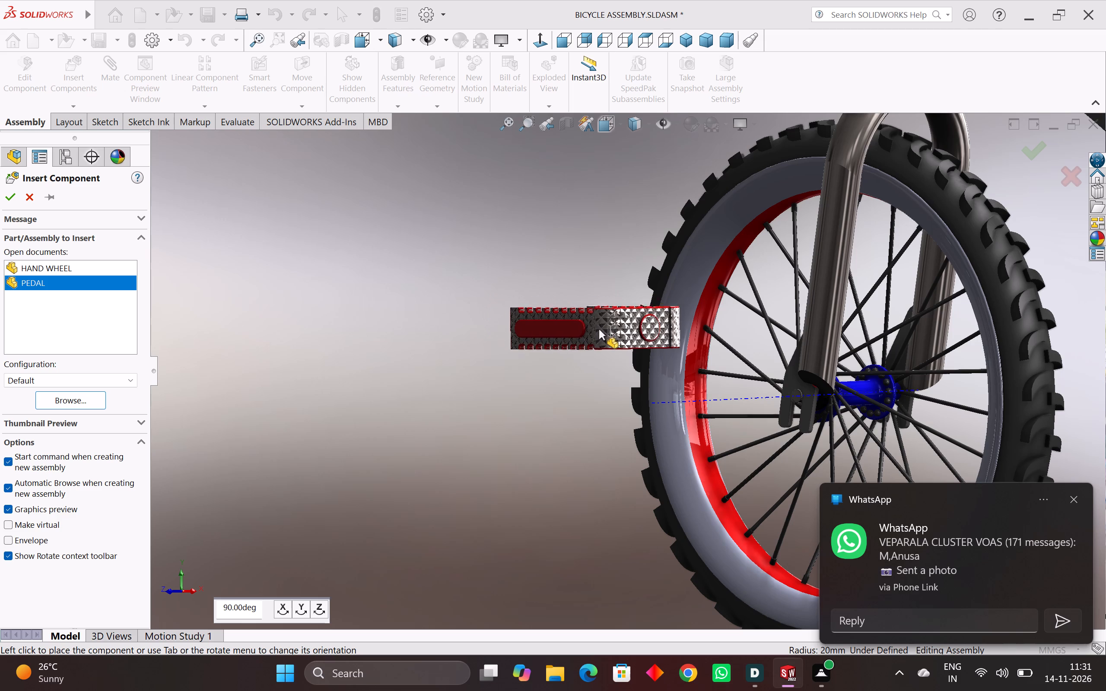
pyautogui.scroll(-3, 649, 364)
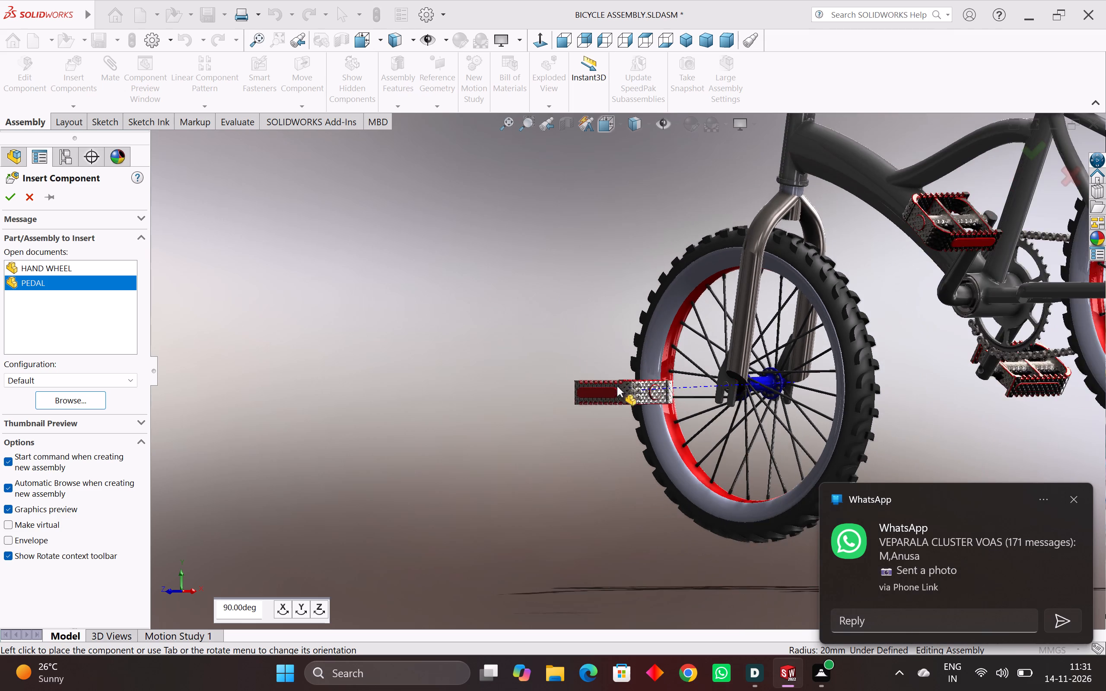
pyautogui.scroll(2, 606, 377)
pyautogui.scroll(3, 648, 372)
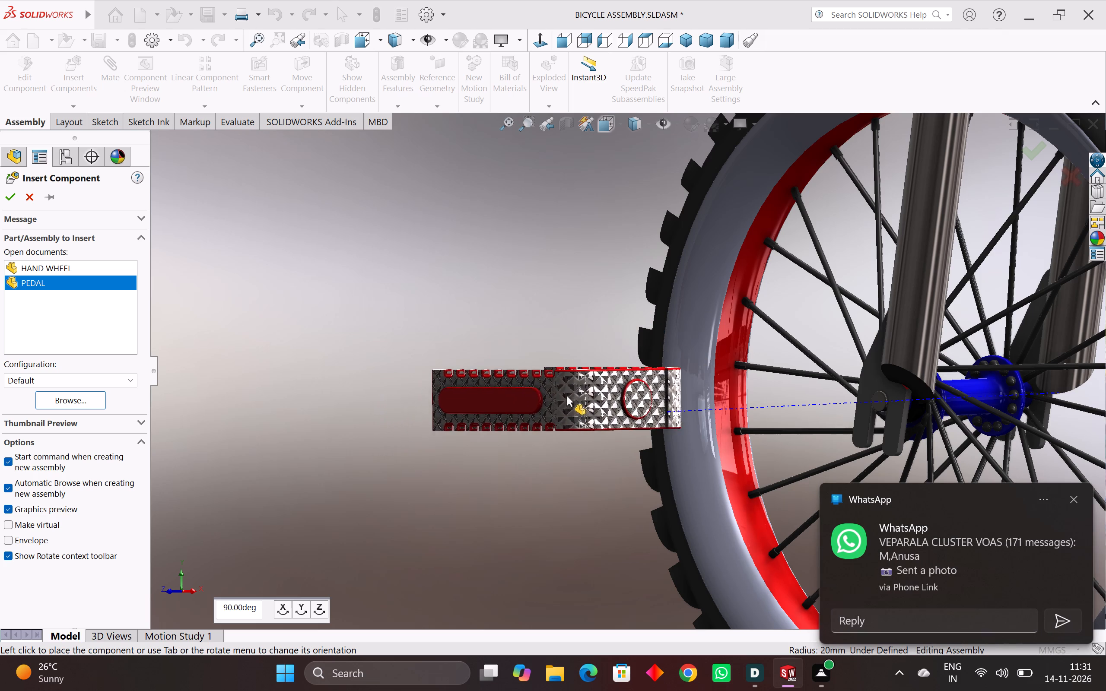
pyautogui.scroll(-1, 577, 366)
pyautogui.scroll(4, 588, 378)
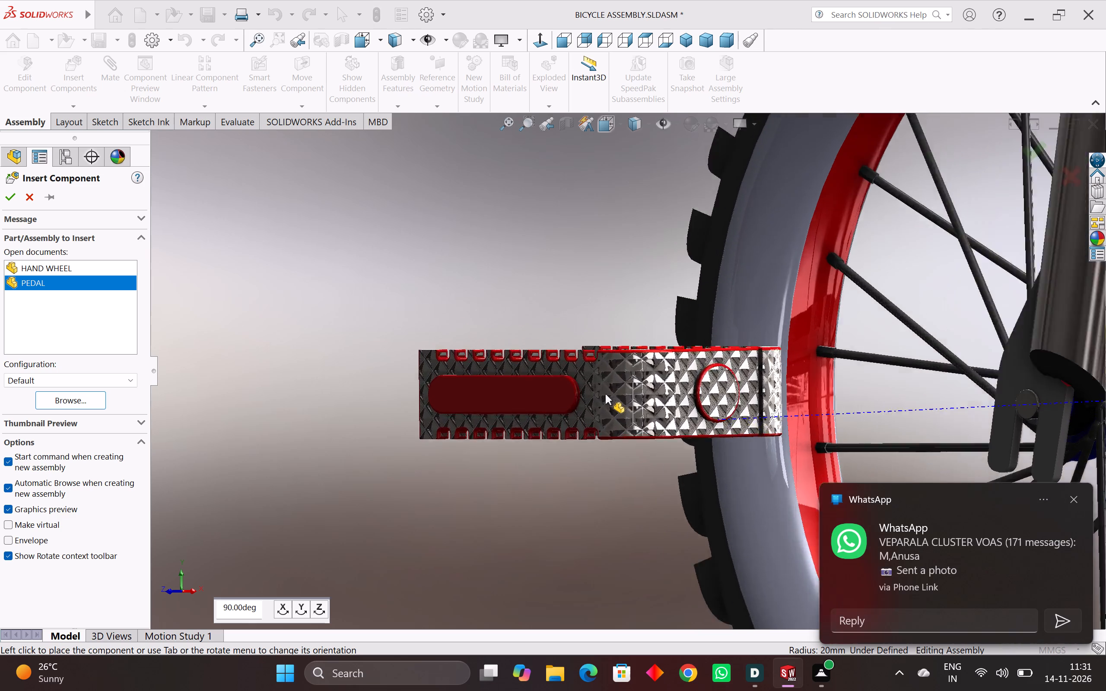
pyautogui.scroll(2, 605, 394)
pyautogui.scroll(10, 642, 401)
pyautogui.scroll(-4, 642, 401)
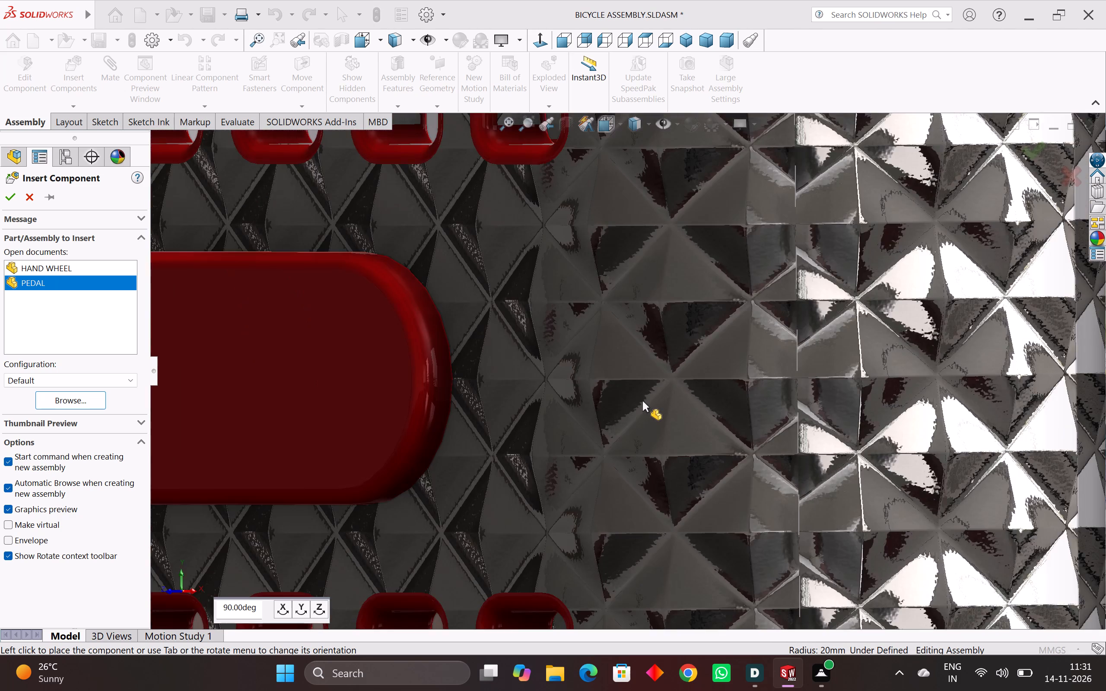
pyautogui.scroll(-4, 642, 401)
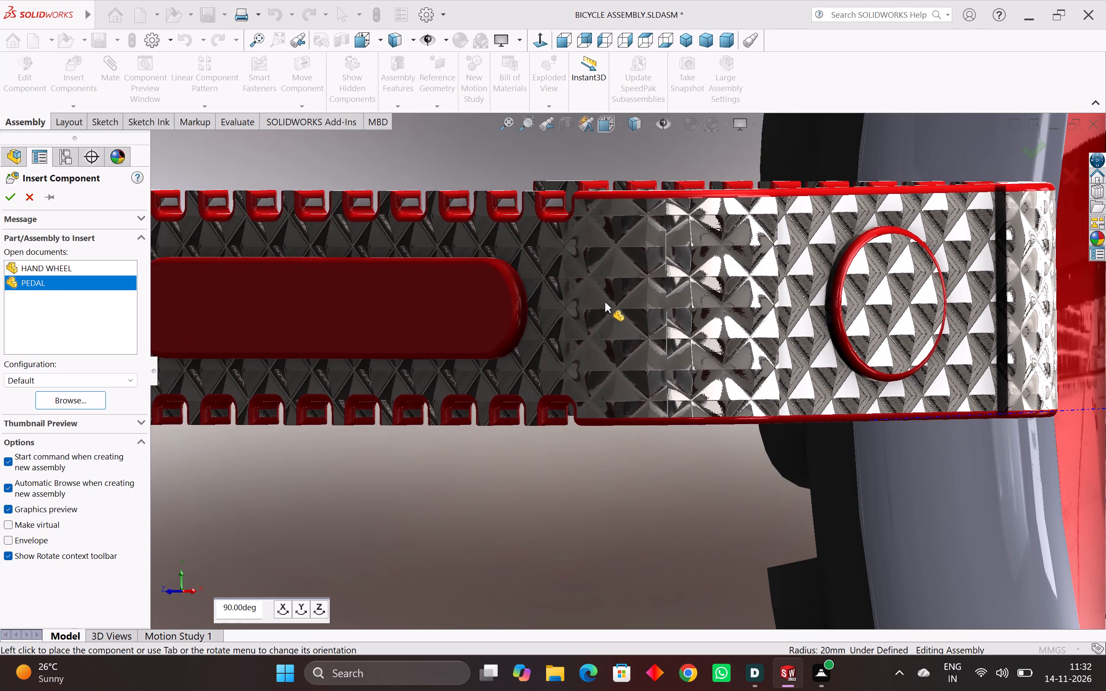
pyautogui.scroll(-3, 605, 302)
pyautogui.scroll(-1, 620, 349)
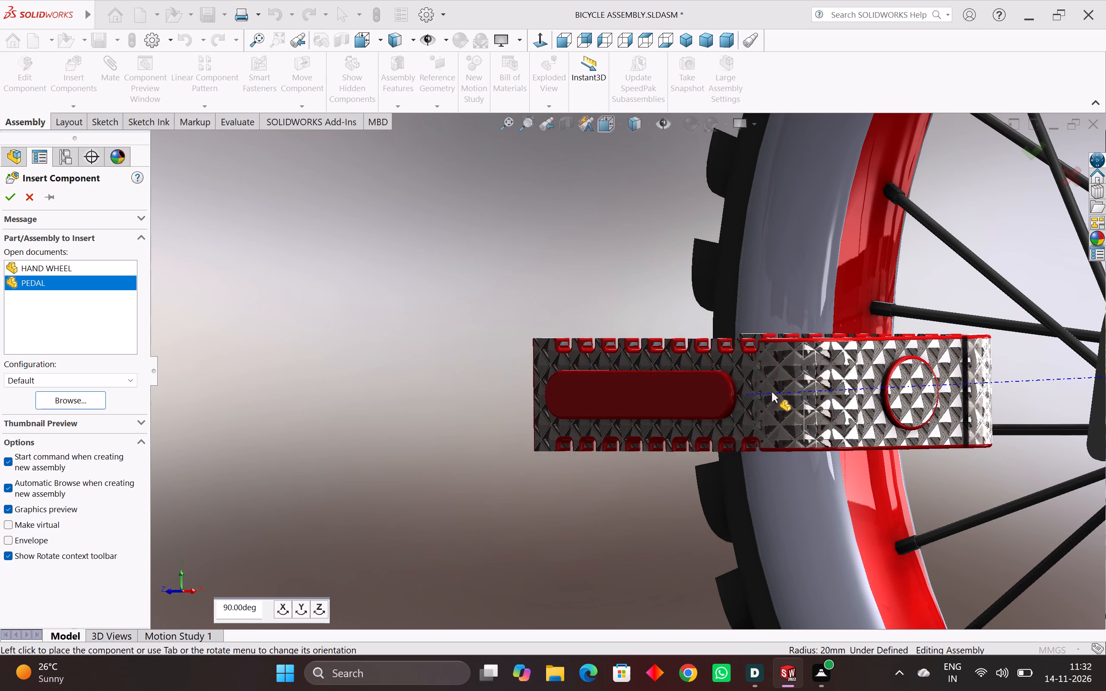
pyautogui.scroll(-4, 488, 335)
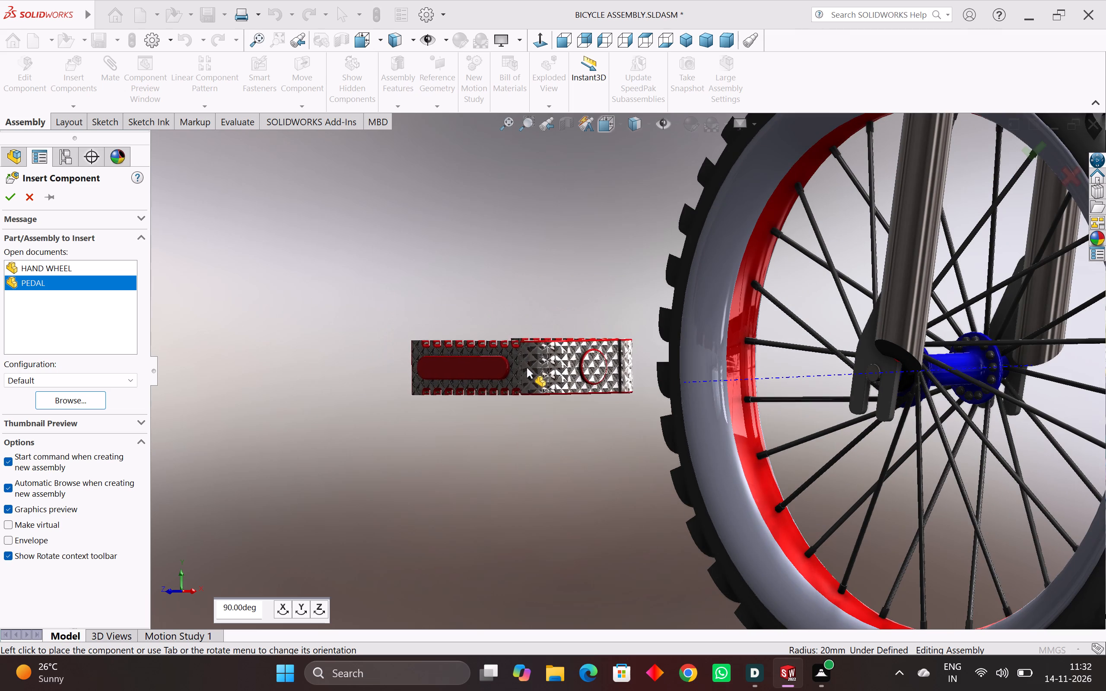
pyautogui.scroll(3, 527, 368)
pyautogui.scroll(-3, 527, 368)
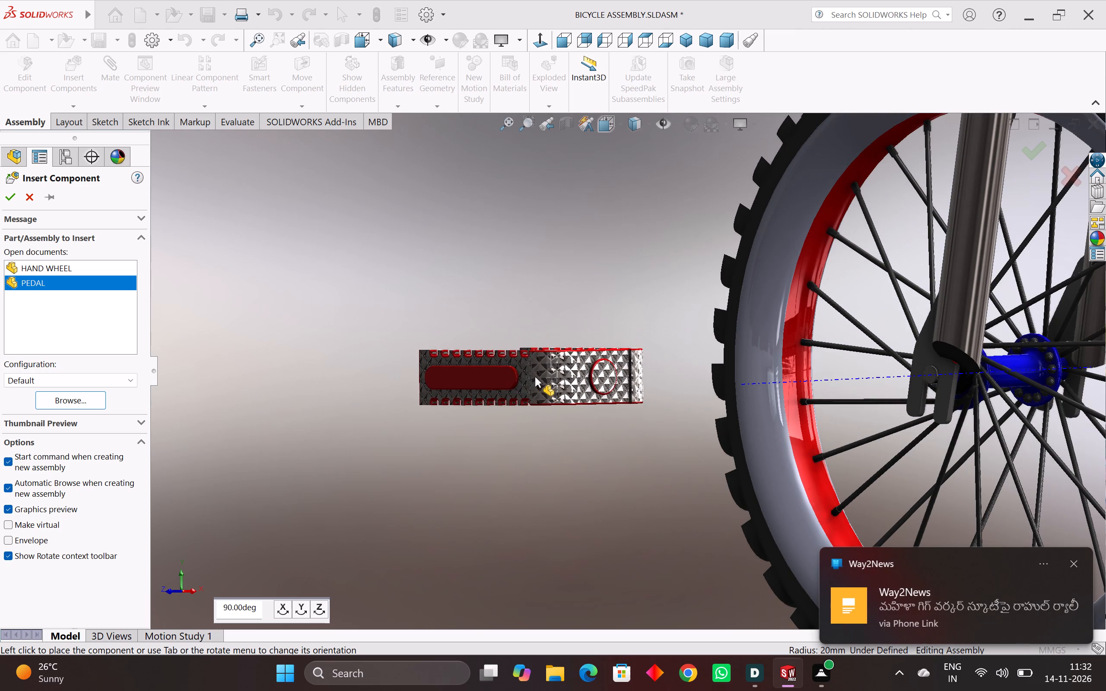
pyautogui.scroll(3, 558, 387)
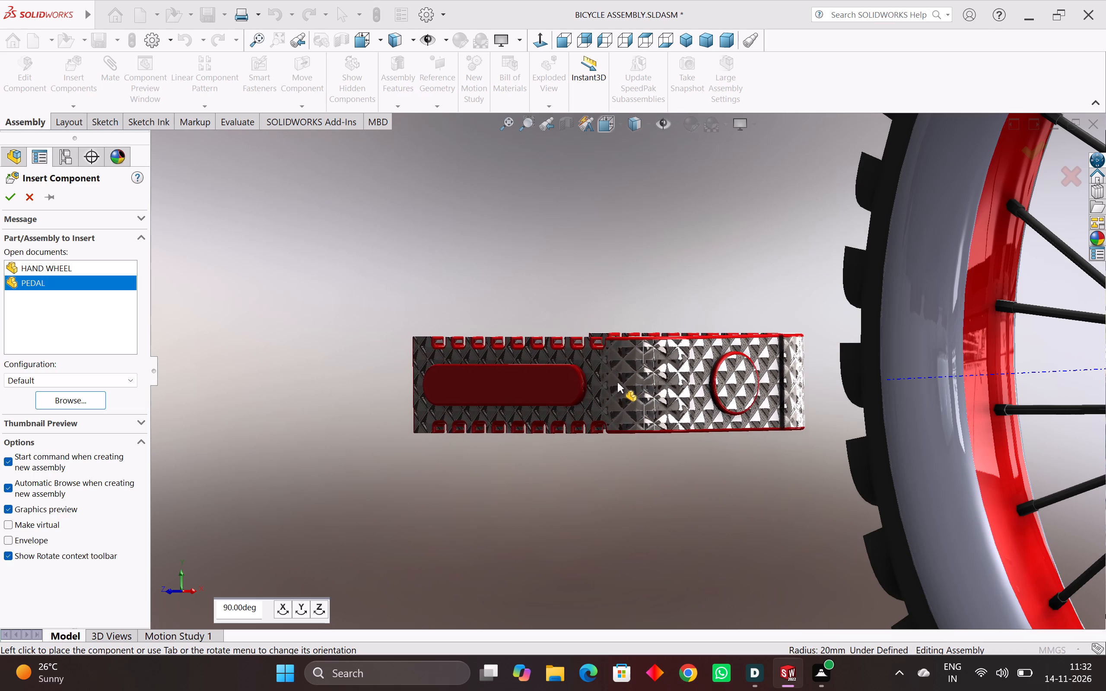
pyautogui.scroll(-2, 623, 346)
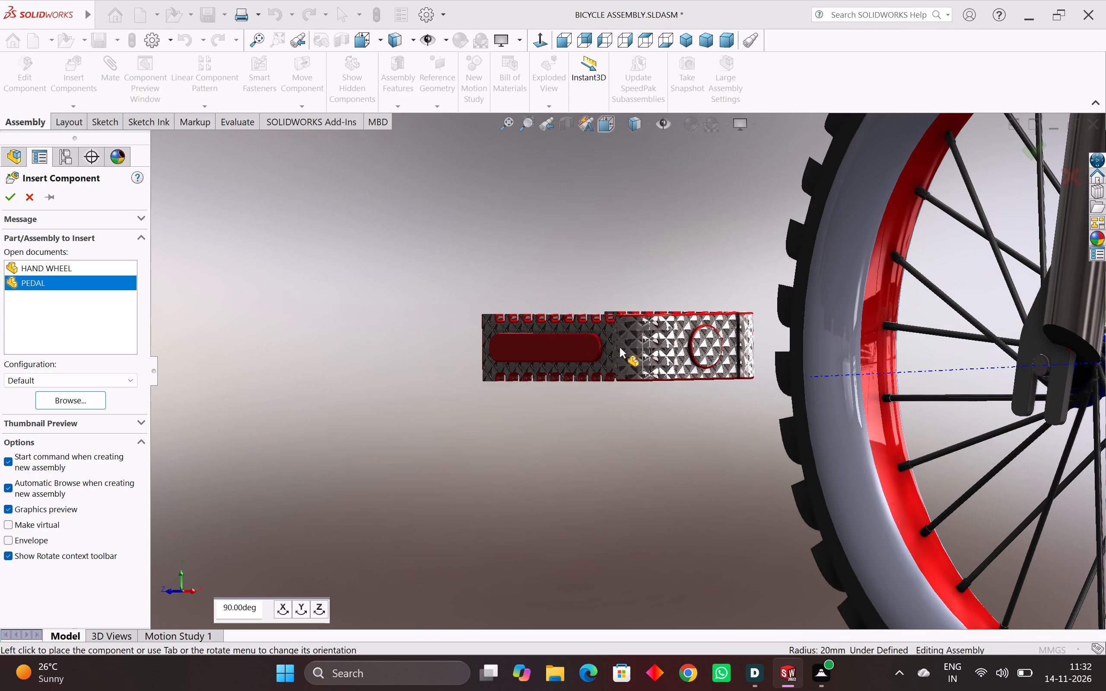
pyautogui.scroll(2, 618, 348)
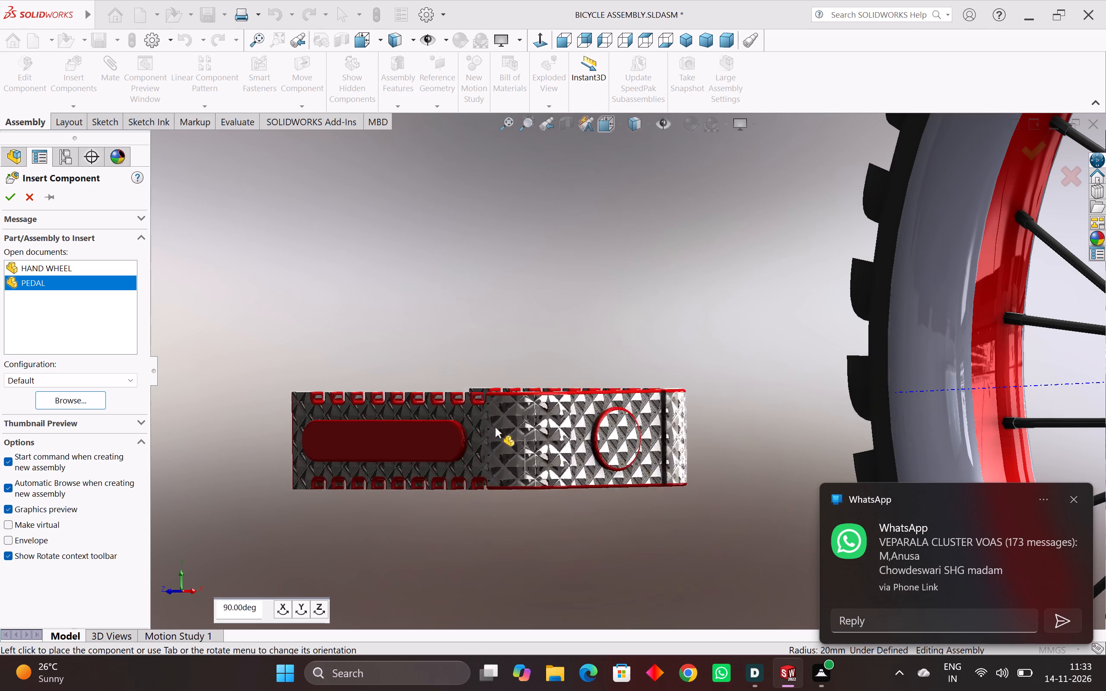
pyautogui.scroll(-1, 551, 288)
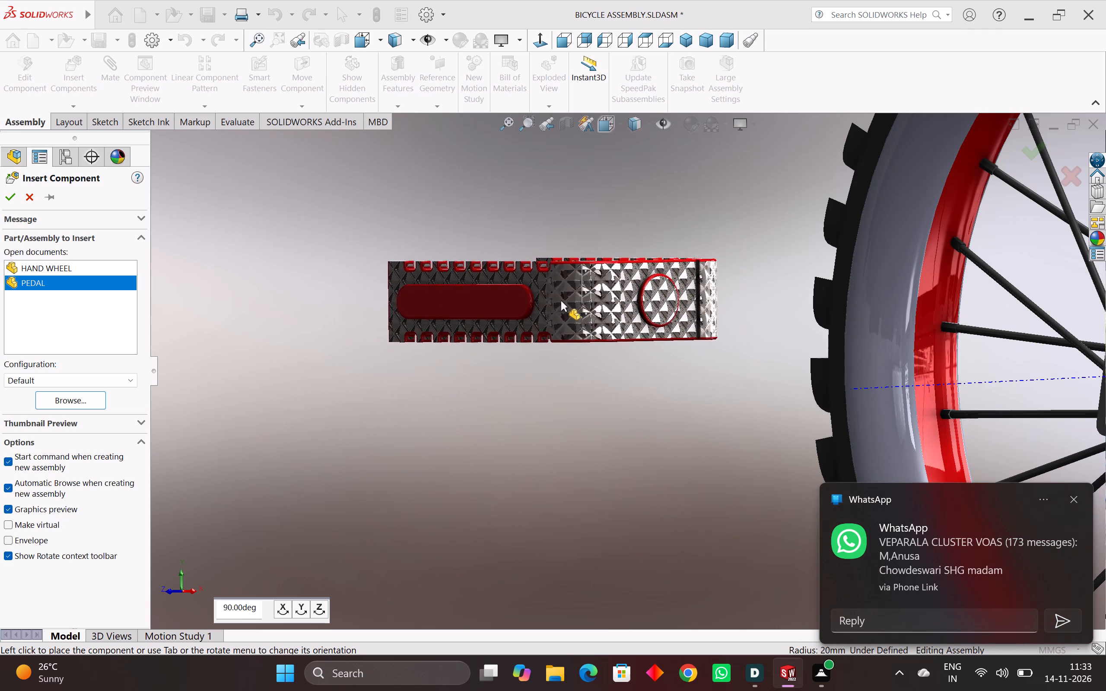
pyautogui.scroll(3, 642, 341)
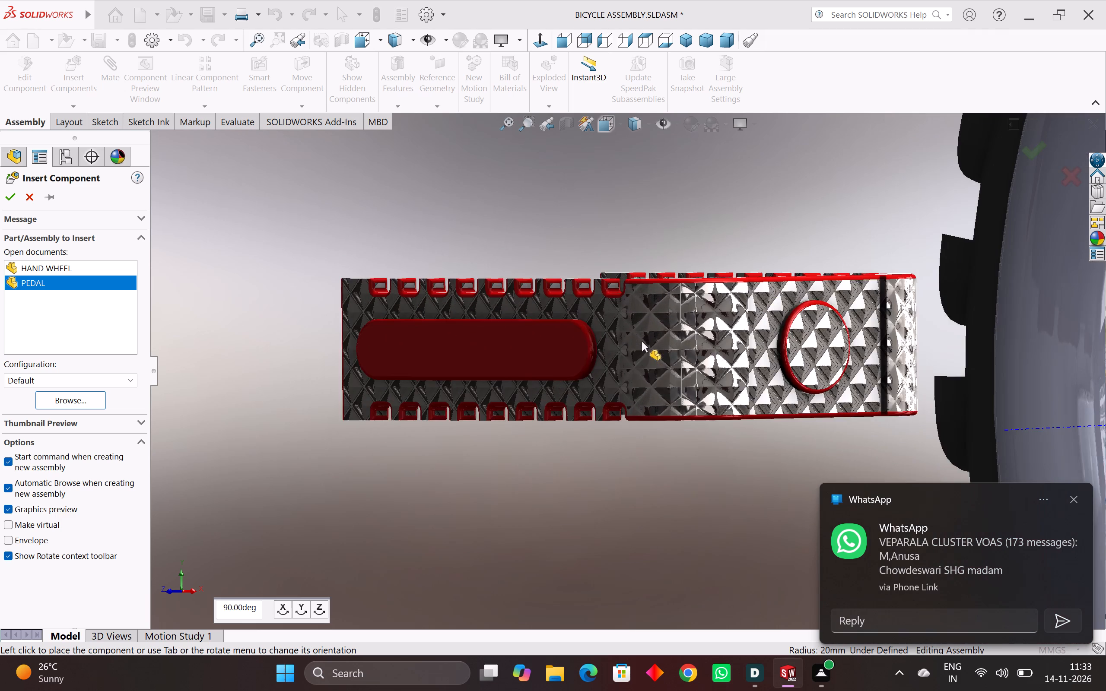
pyautogui.scroll(11, 671, 345)
pyautogui.scroll(-5, 671, 345)
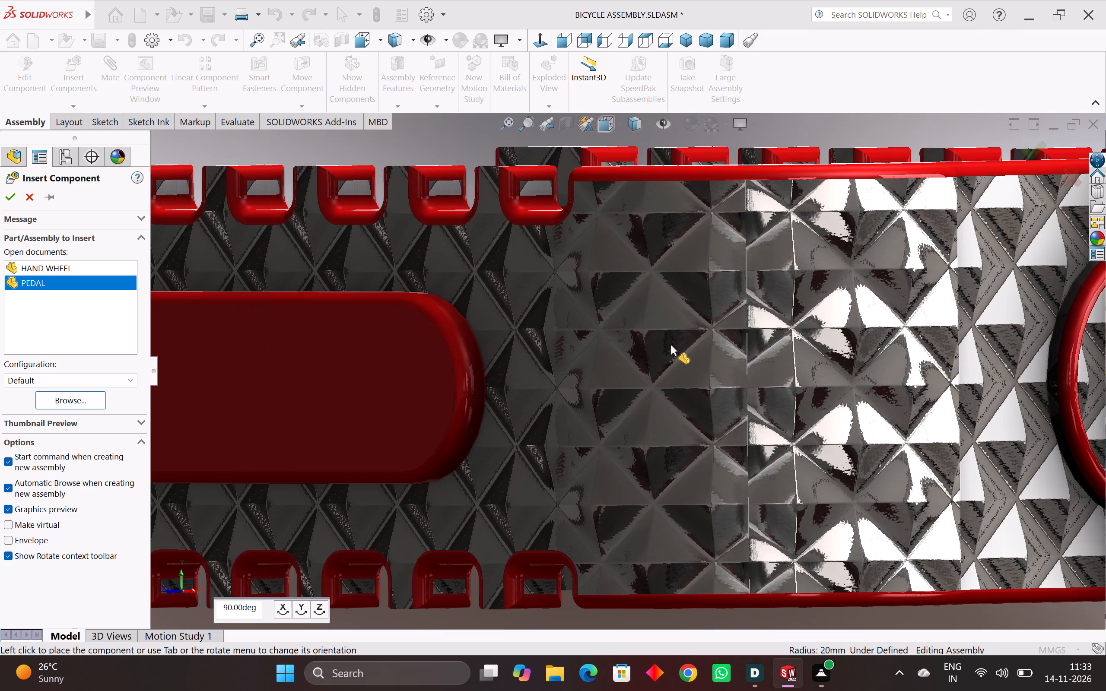
pyautogui.scroll(-4, 671, 345)
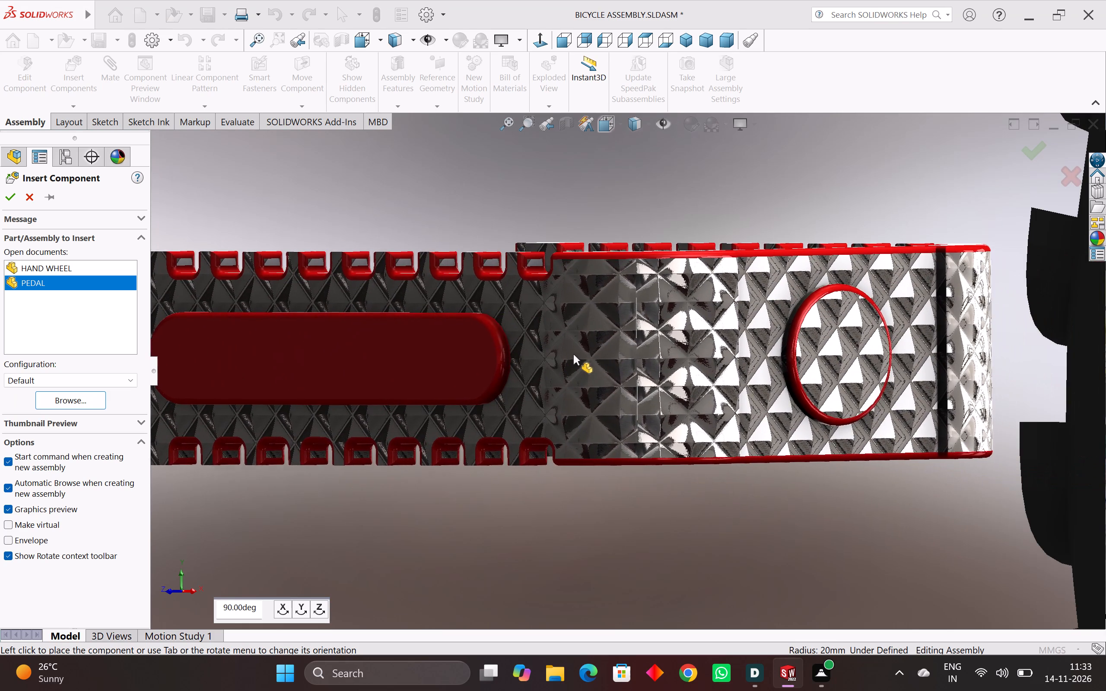
pyautogui.scroll(1, 573, 354)
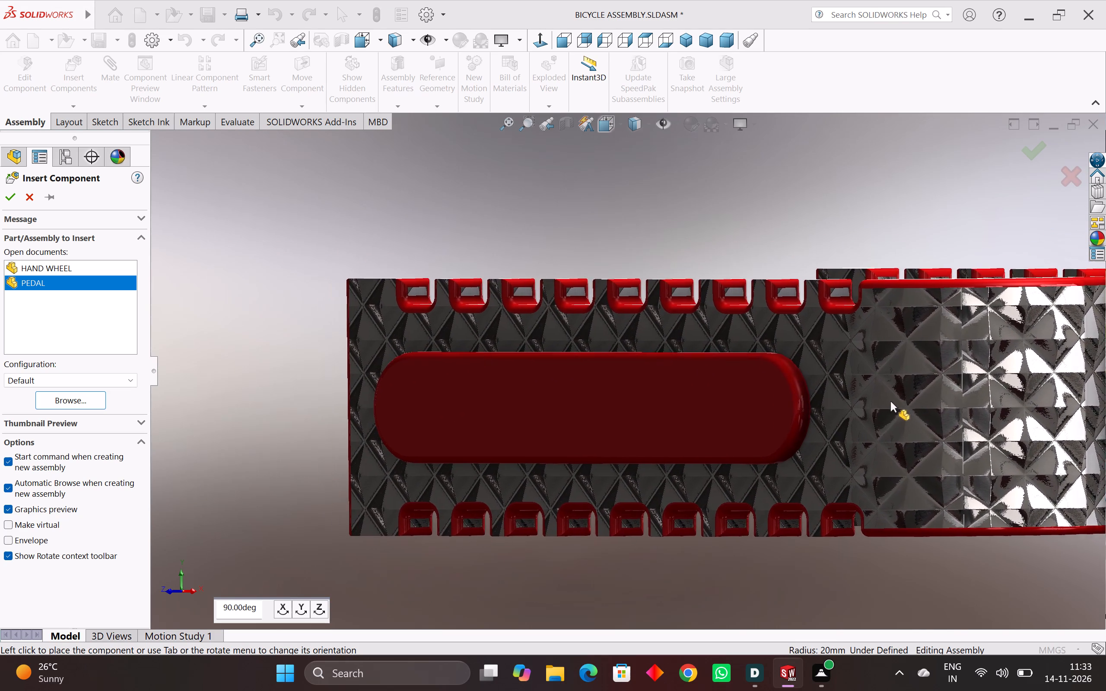
pyautogui.scroll(-1, 634, 332)
pyautogui.scroll(5, 751, 352)
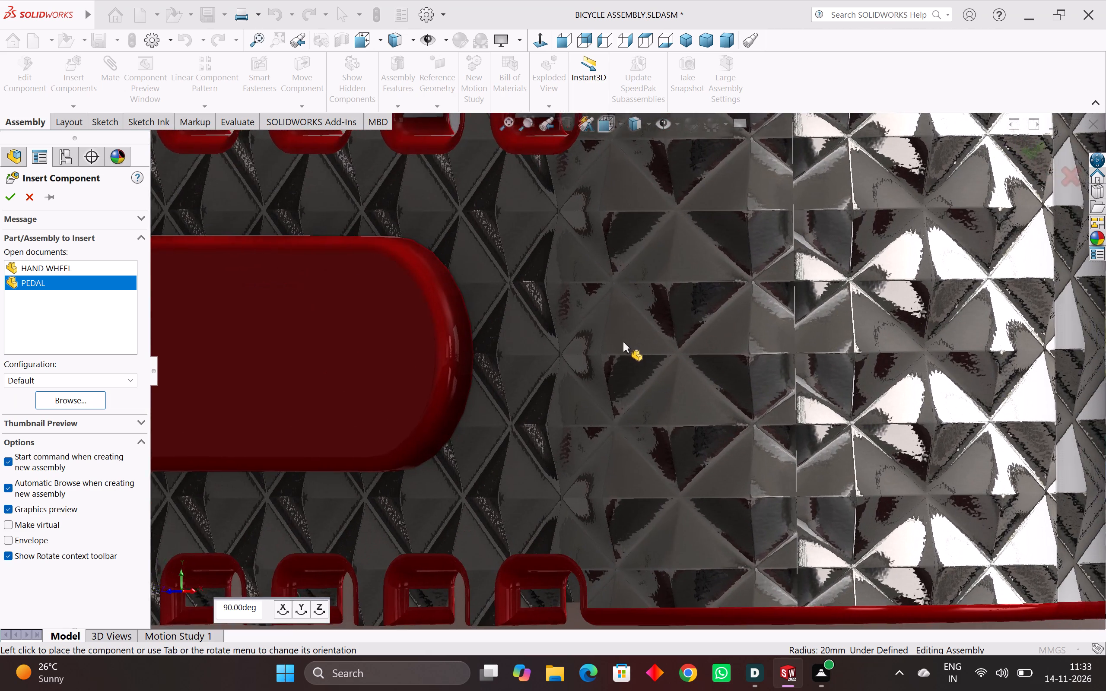
pyautogui.scroll(2, 340, 326)
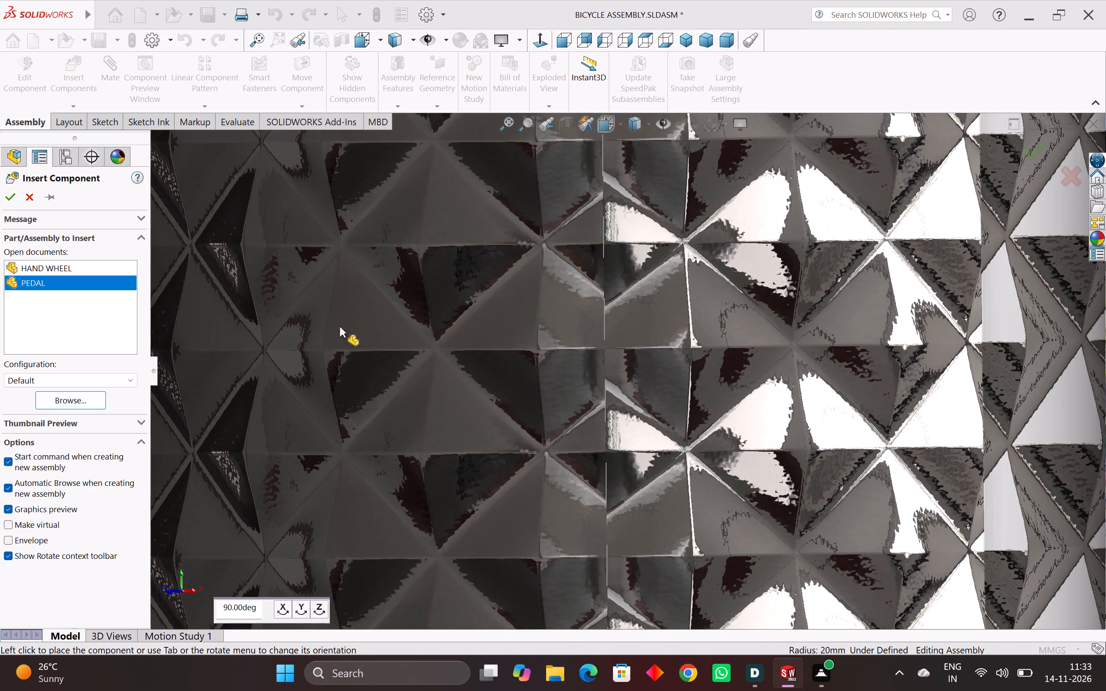
# Examine the side of the pedal preview, with its red inlay and textured end, in the empty space beside the front wheel.
pyautogui.scroll(-11, 400, 310)
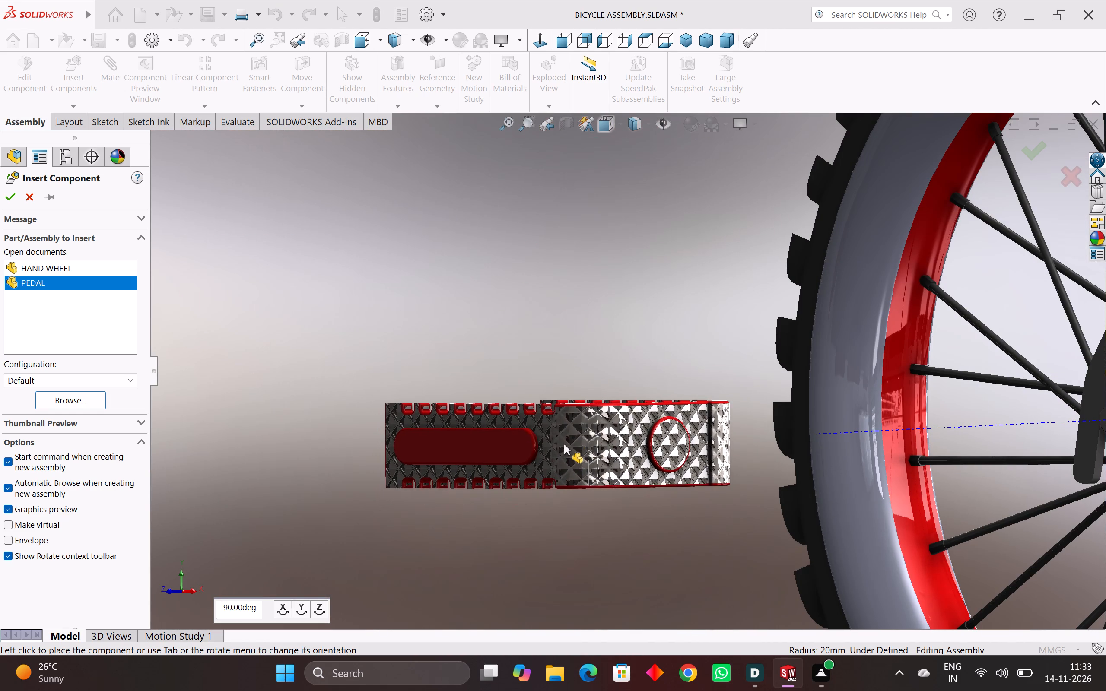
pyautogui.scroll(5, 564, 444)
pyautogui.scroll(-2, 677, 431)
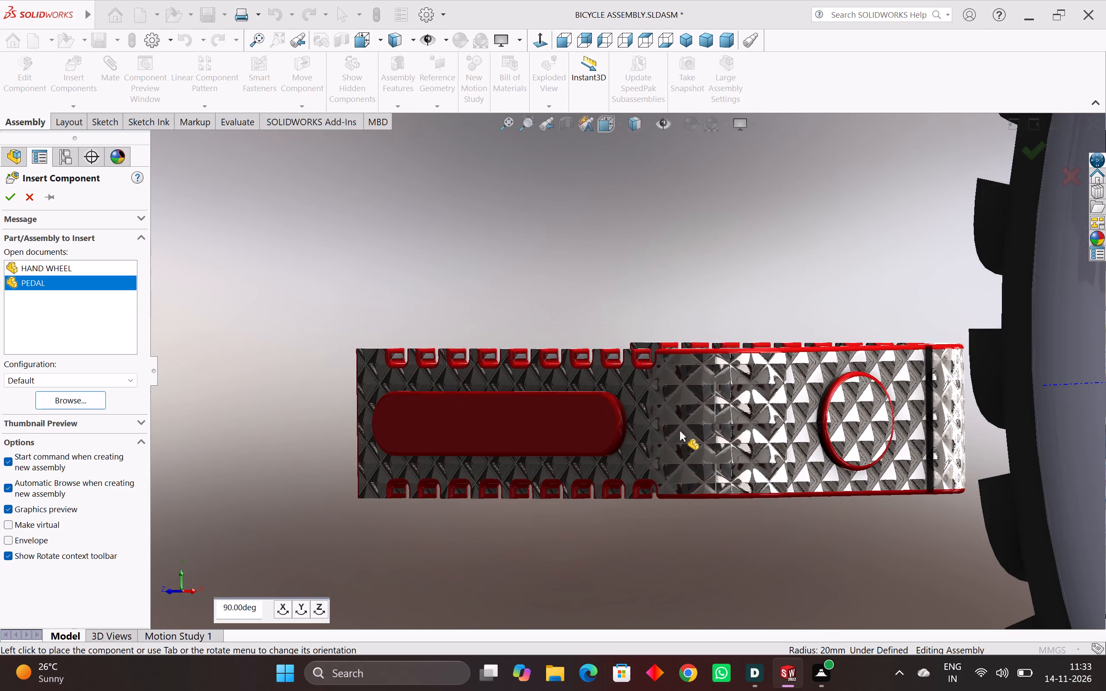
pyautogui.scroll(3, 686, 431)
pyautogui.scroll(-2, 686, 431)
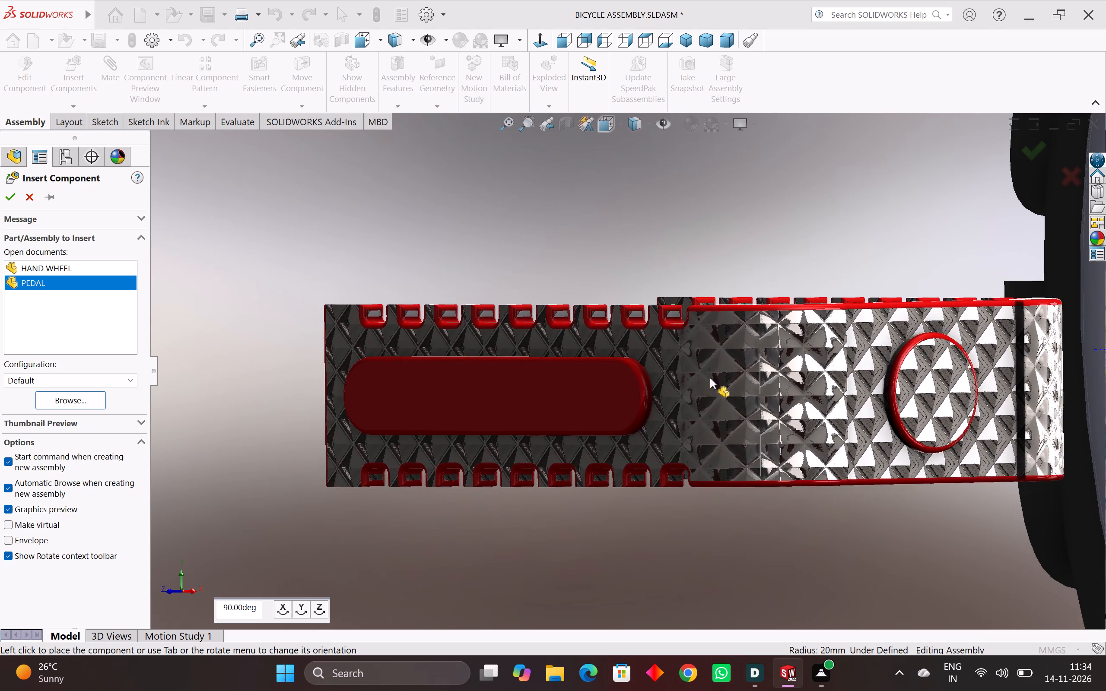
pyautogui.scroll(-5, 712, 348)
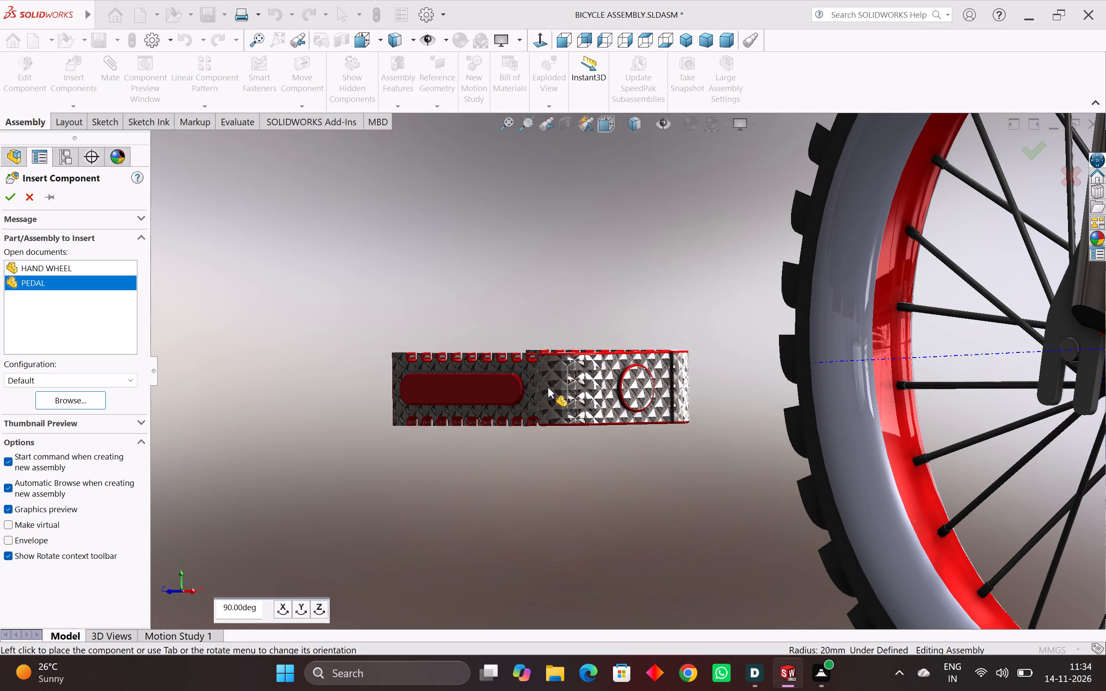
# Compare the pedal preview in side view with the front wheel's rim, fork and hub, up close and at whole-bicycle scale.
pyautogui.scroll(-2, 864, 314)
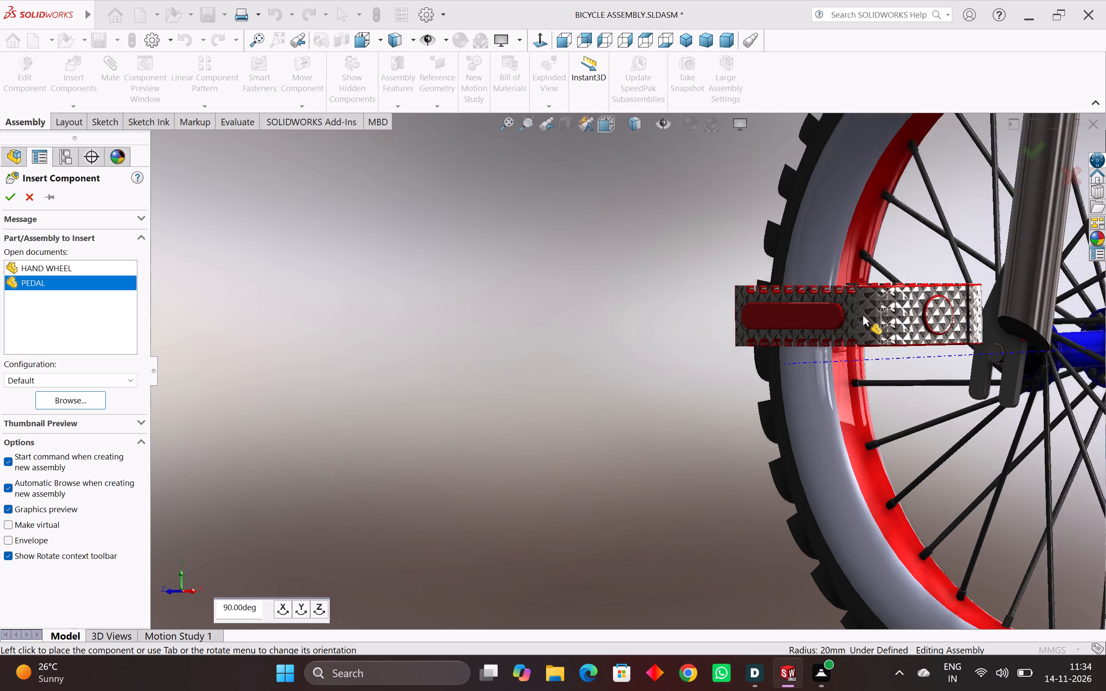
pyautogui.scroll(-1, 863, 315)
pyautogui.scroll(6, 864, 352)
pyautogui.scroll(-1, 861, 347)
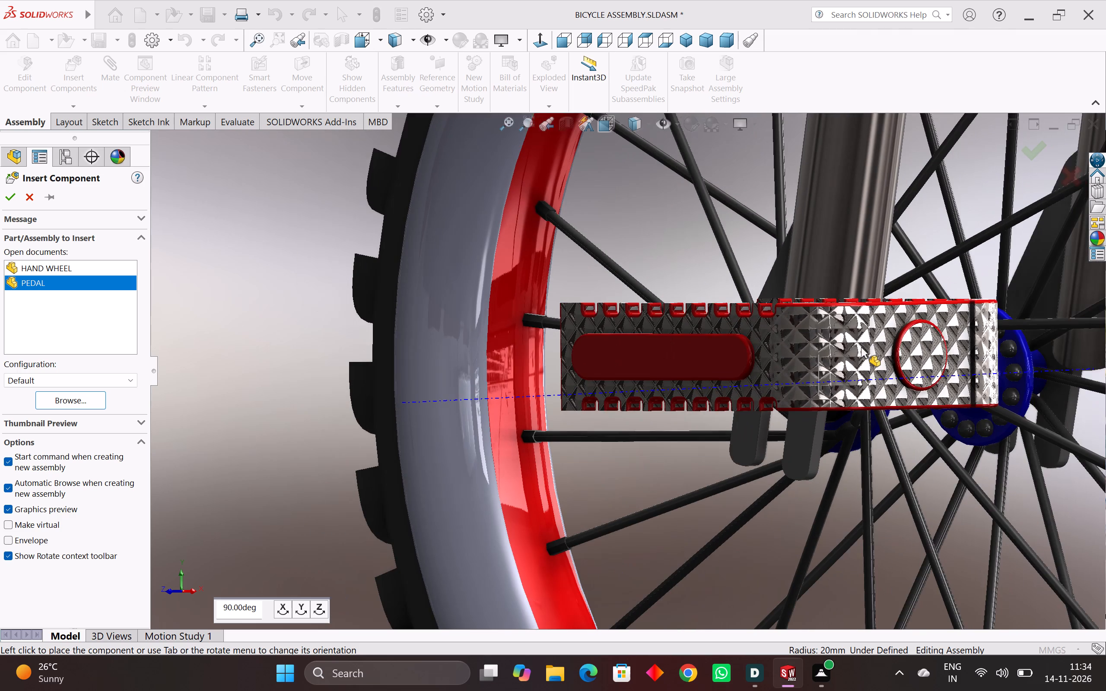
pyautogui.scroll(1, 861, 347)
pyautogui.scroll(2, 620, 314)
pyautogui.scroll(-3, 760, 378)
pyautogui.scroll(4, 880, 330)
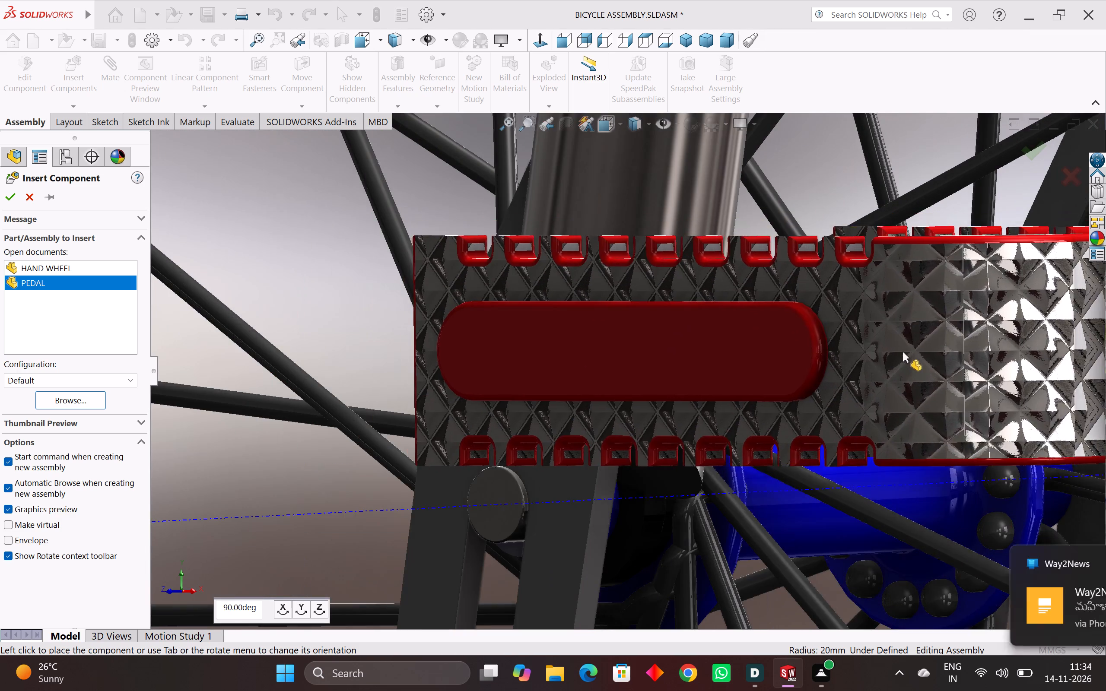
pyautogui.scroll(4, 922, 342)
pyautogui.scroll(-6, 936, 298)
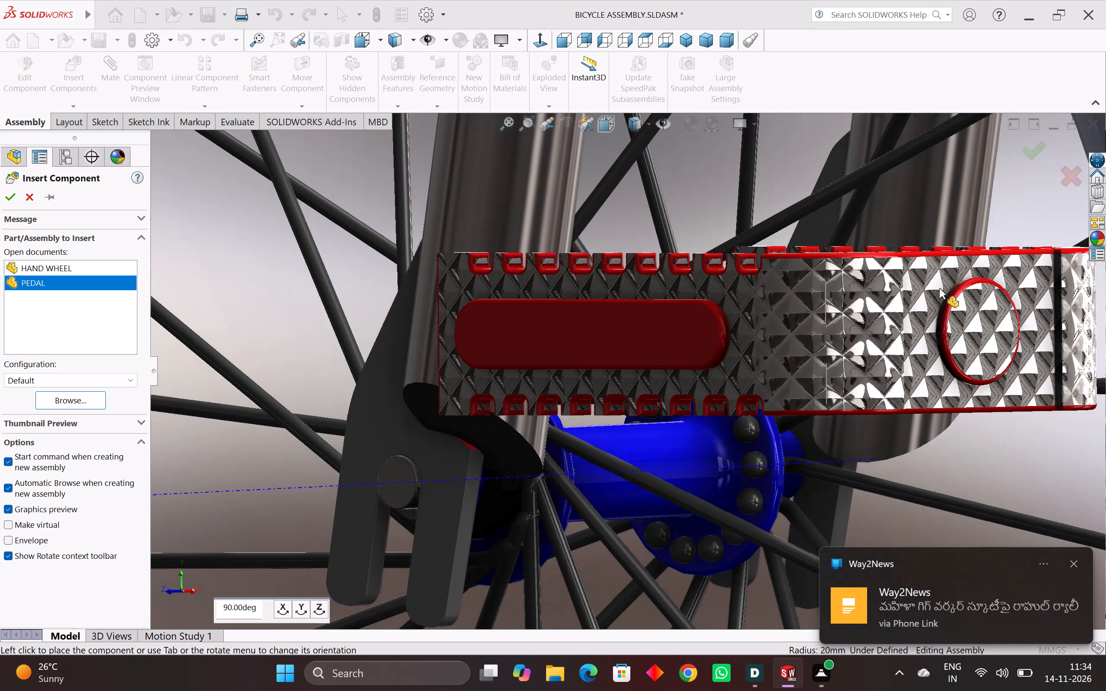
pyautogui.scroll(-4, 938, 301)
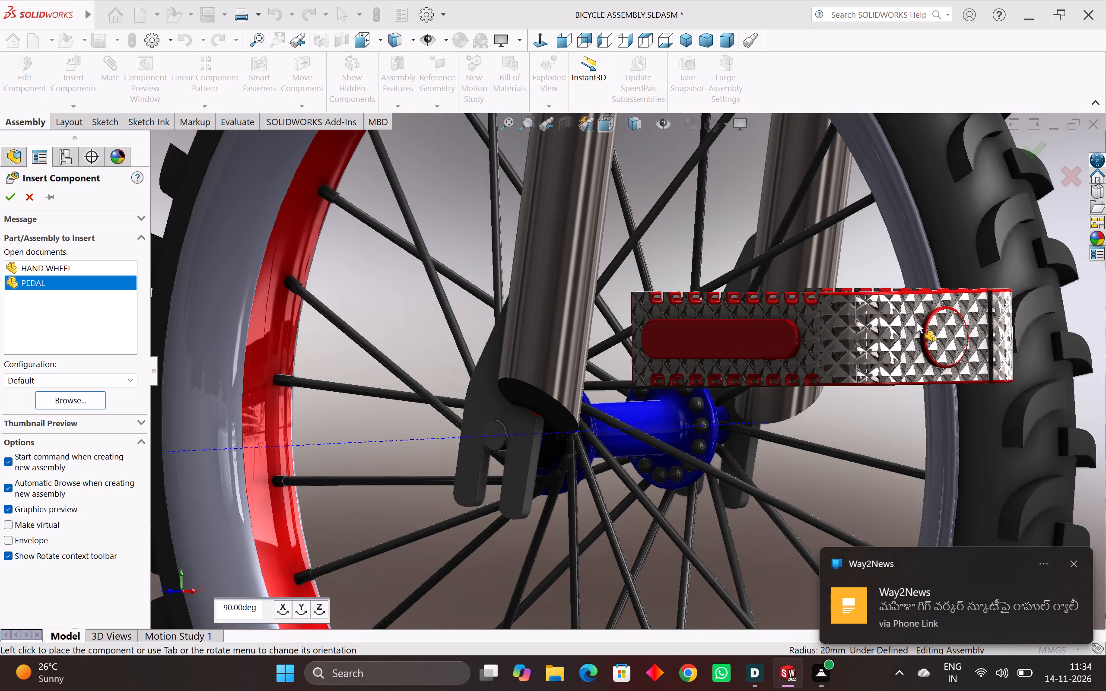
pyautogui.scroll(-5, 917, 322)
pyautogui.scroll(-5, 1036, 354)
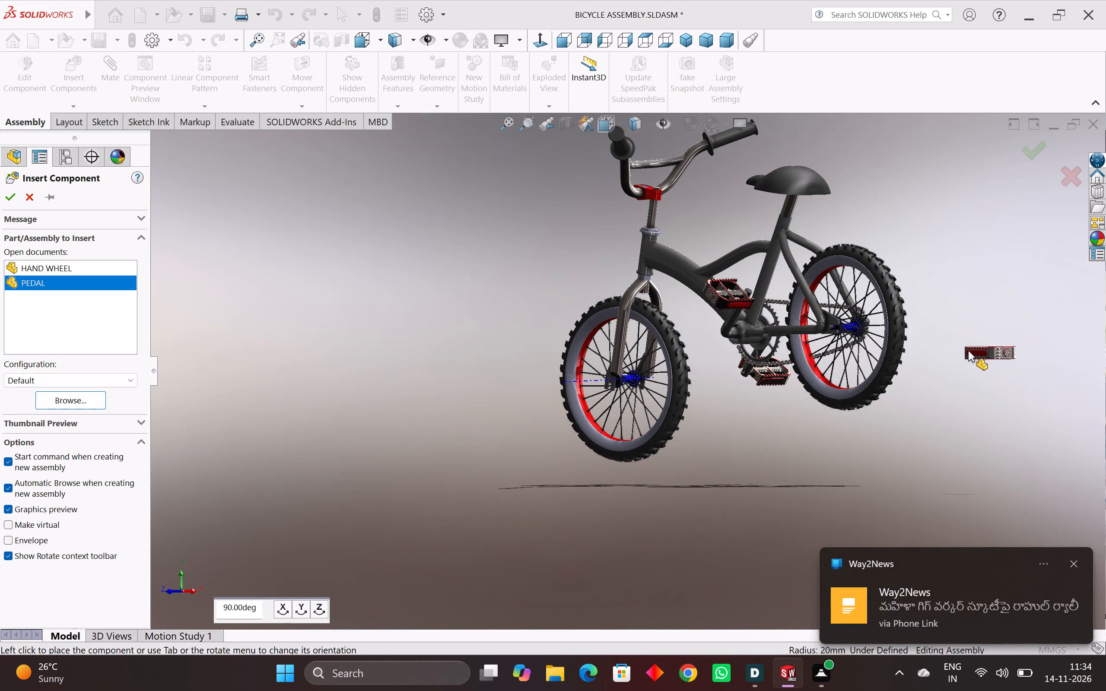
# Inspect the bicycle around the rear wheel, chain, fitted pedals and handlebar from several angles, with the pedal preview alongside.
pyautogui.scroll(8, 855, 326)
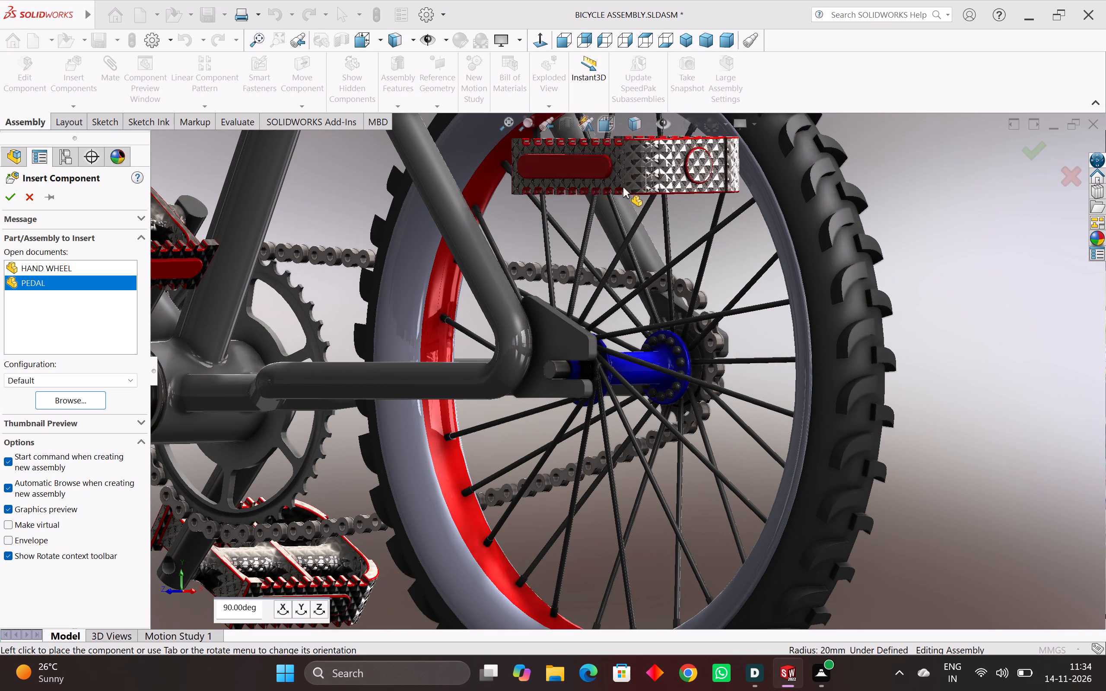
pyautogui.scroll(-4, 599, 244)
pyautogui.moveTo(604, 251); pyautogui.dragTo(469, 291, button='middle')
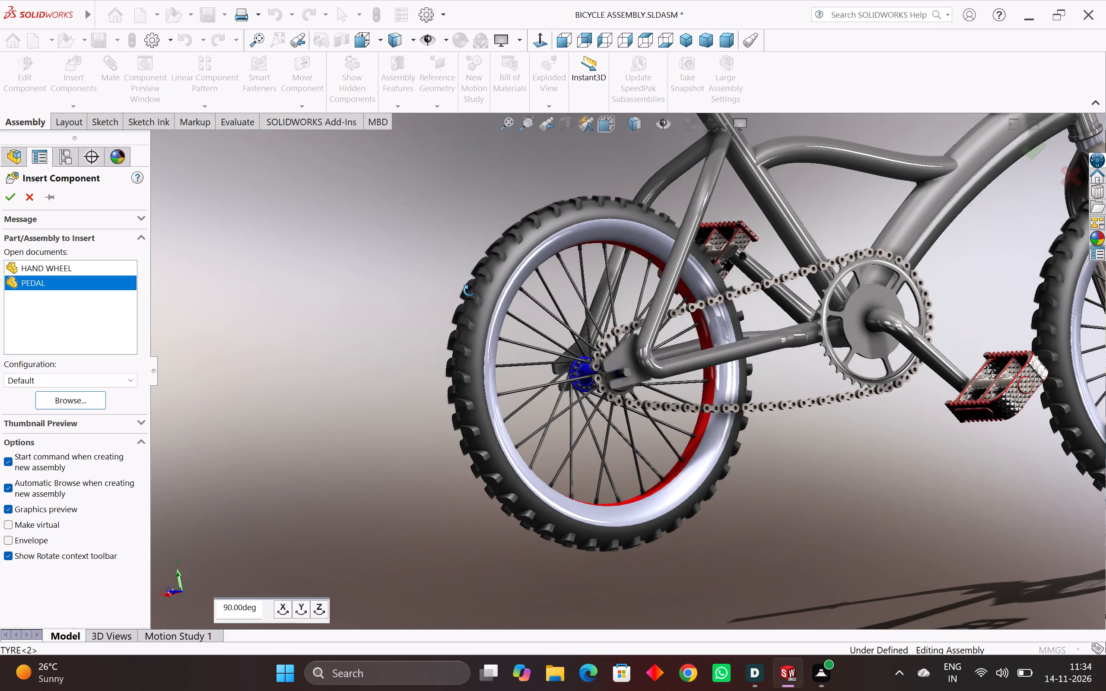
pyautogui.moveTo(469, 291); pyautogui.dragTo(627, 338, button='middle')
pyautogui.scroll(-2, 629, 346)
pyautogui.scroll(2, 342, 254)
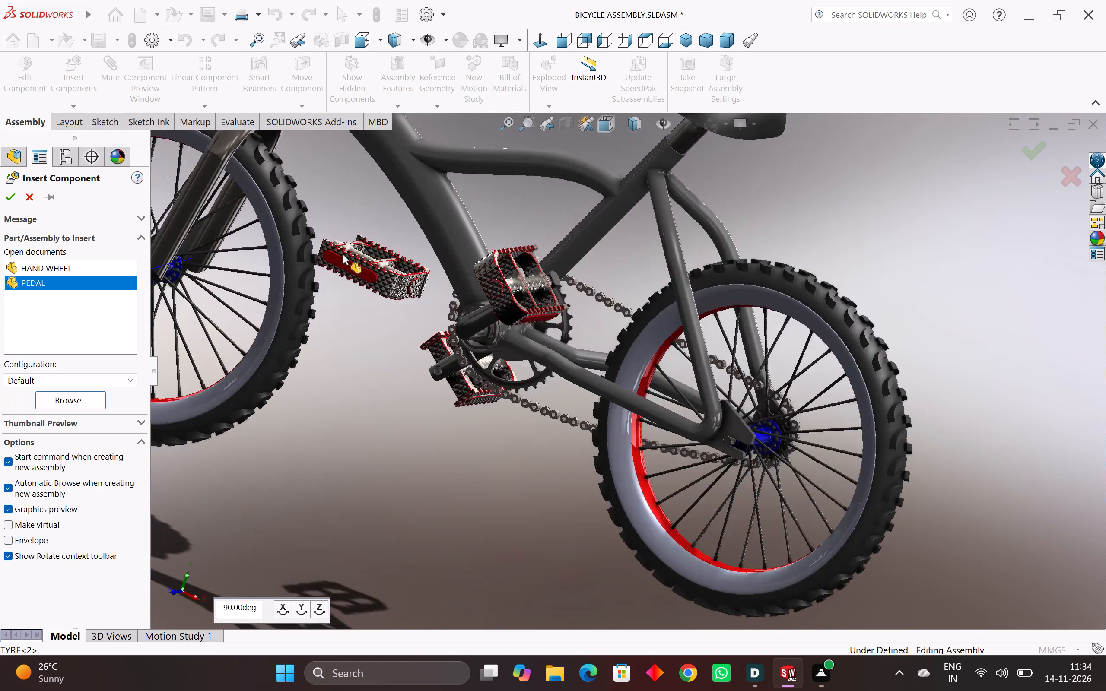
pyautogui.scroll(1, 342, 254)
pyautogui.scroll(-4, 343, 244)
pyautogui.scroll(-3, 401, 182)
pyautogui.scroll(4, 575, 195)
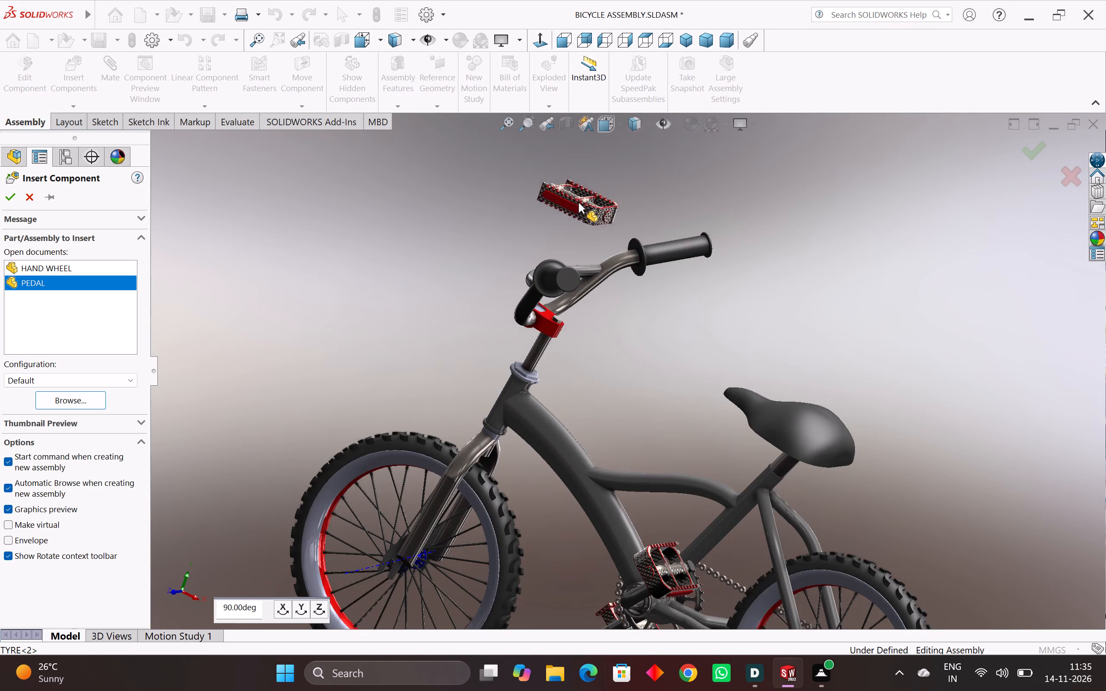
pyautogui.scroll(-1, 576, 216)
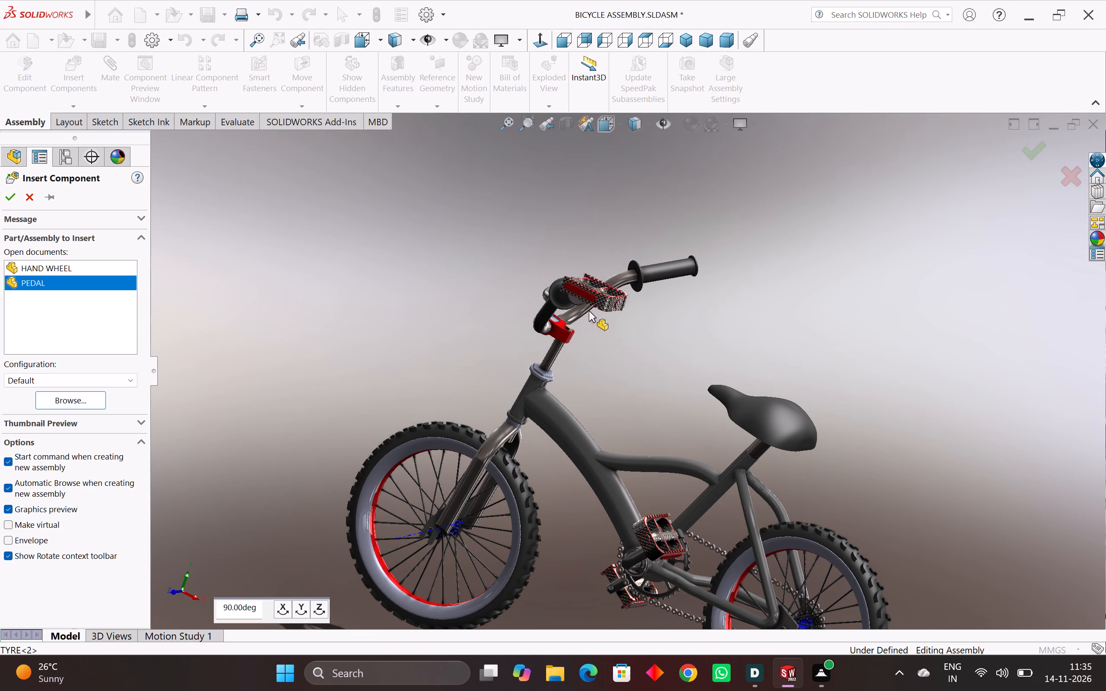
pyautogui.scroll(-2, 537, 475)
# Examine the pedal preview at an angle over the front fork, focusing on its toothed red edges, inner ribs and textured faces.
pyautogui.scroll(4, 534, 479)
pyautogui.scroll(9, 501, 437)
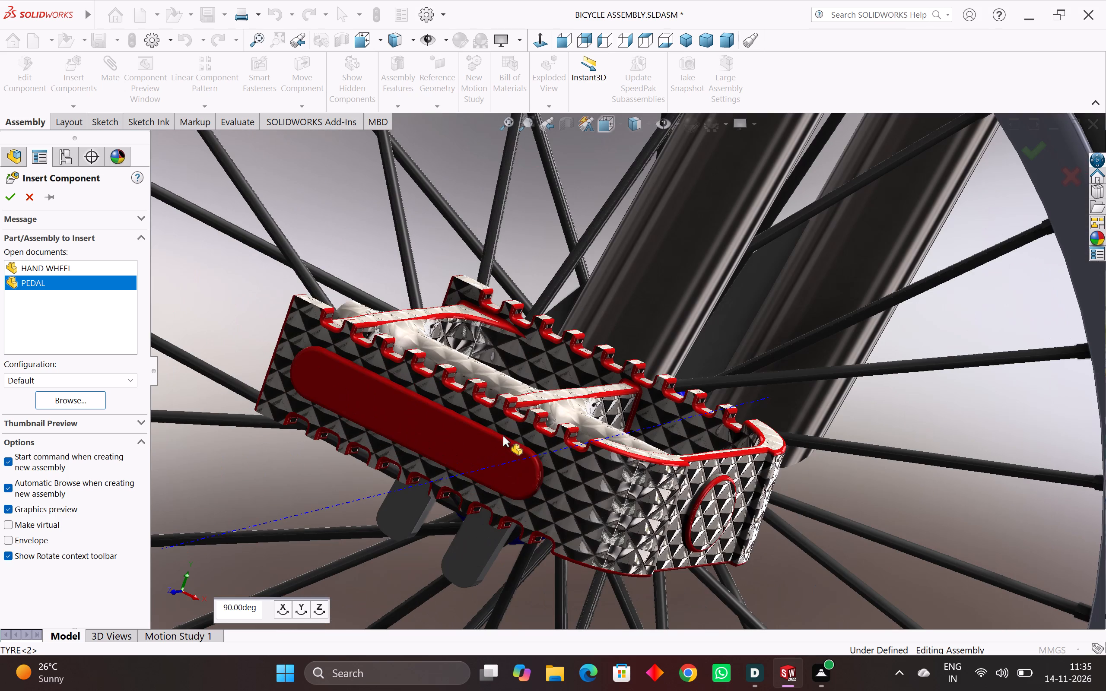
pyautogui.scroll(3, 509, 453)
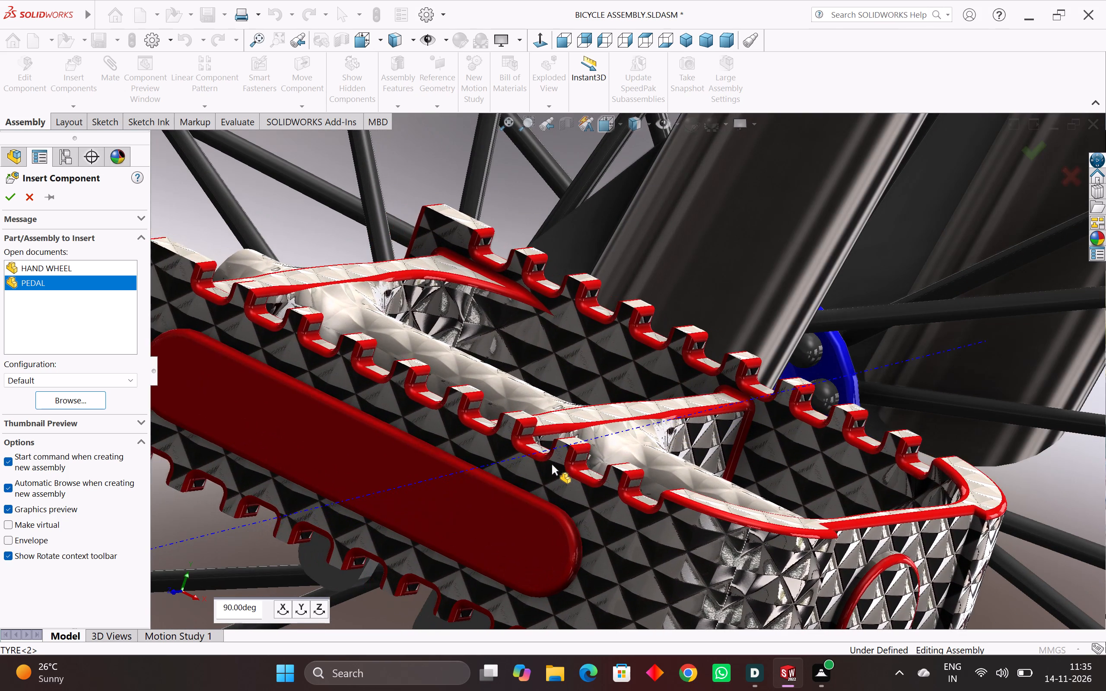
pyautogui.scroll(3, 552, 464)
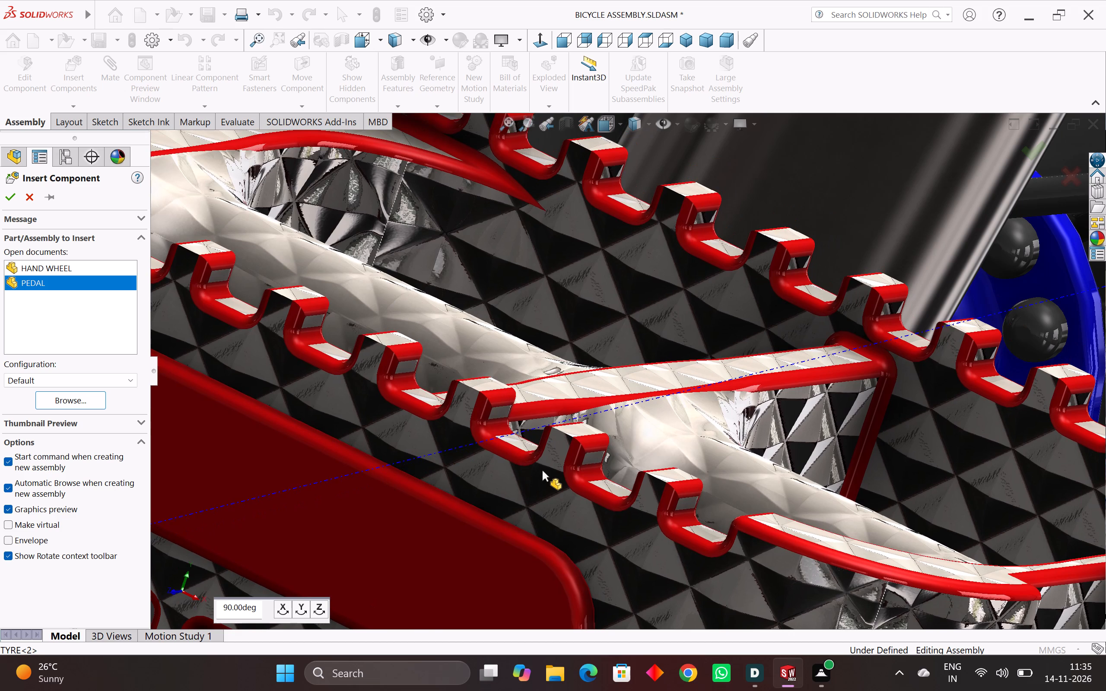
pyautogui.scroll(-6, 563, 400)
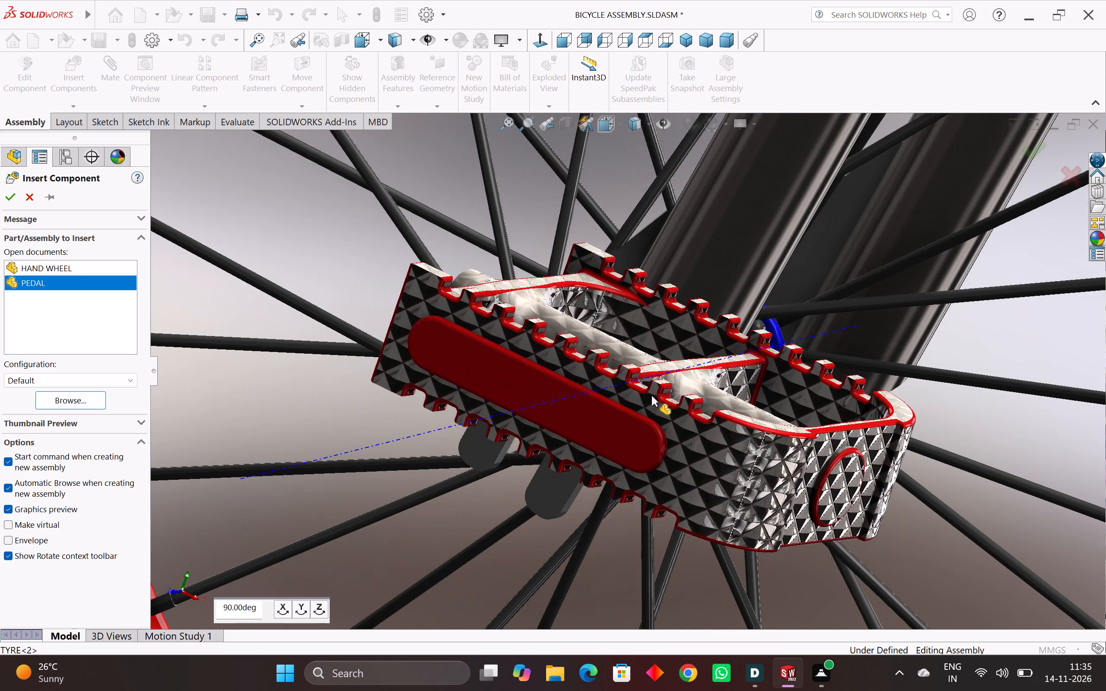
pyautogui.scroll(4, 654, 390)
pyautogui.scroll(-6, 634, 368)
pyautogui.scroll(5, 642, 312)
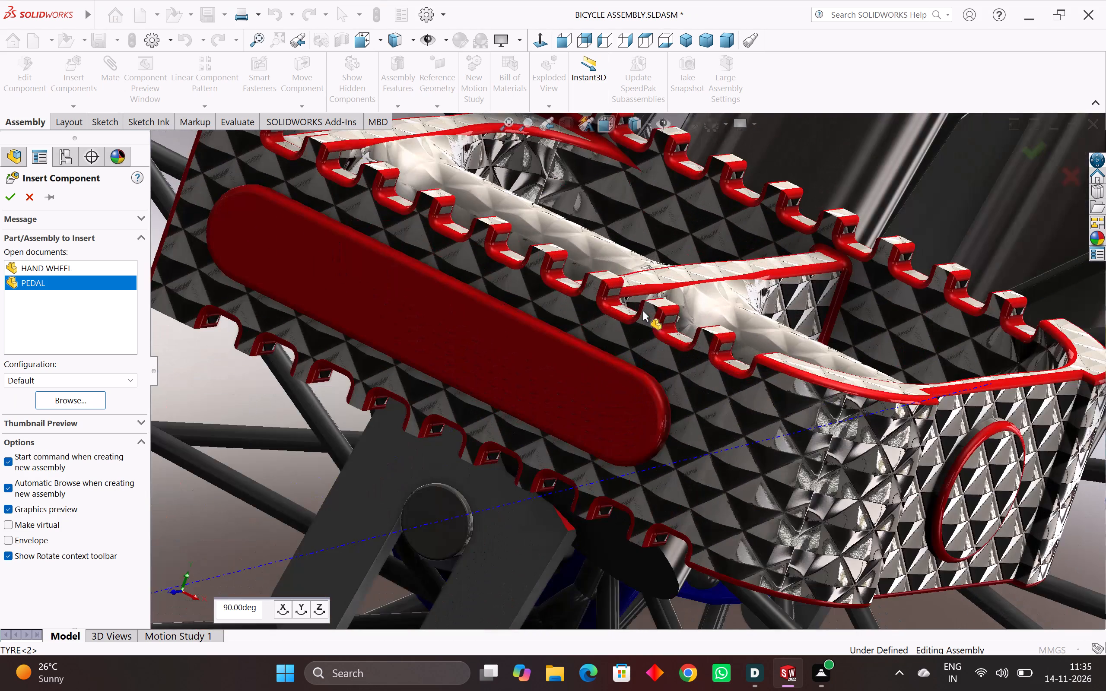
pyautogui.scroll(-4, 642, 311)
pyautogui.scroll(3, 663, 351)
pyautogui.scroll(-4, 663, 351)
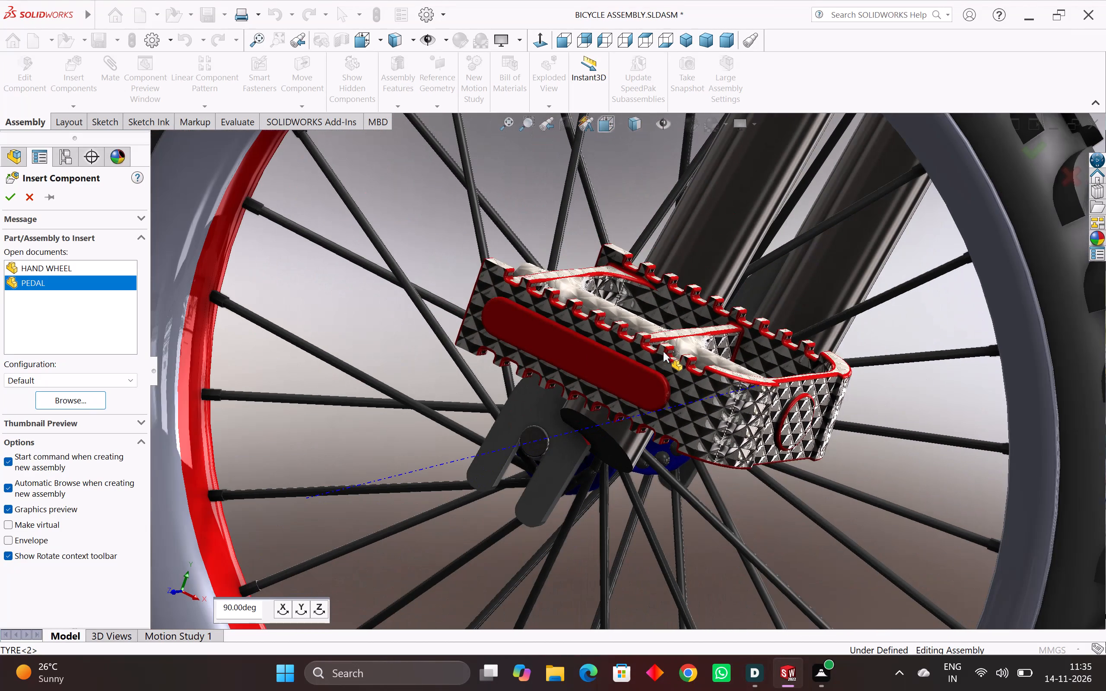
pyautogui.scroll(4, 591, 252)
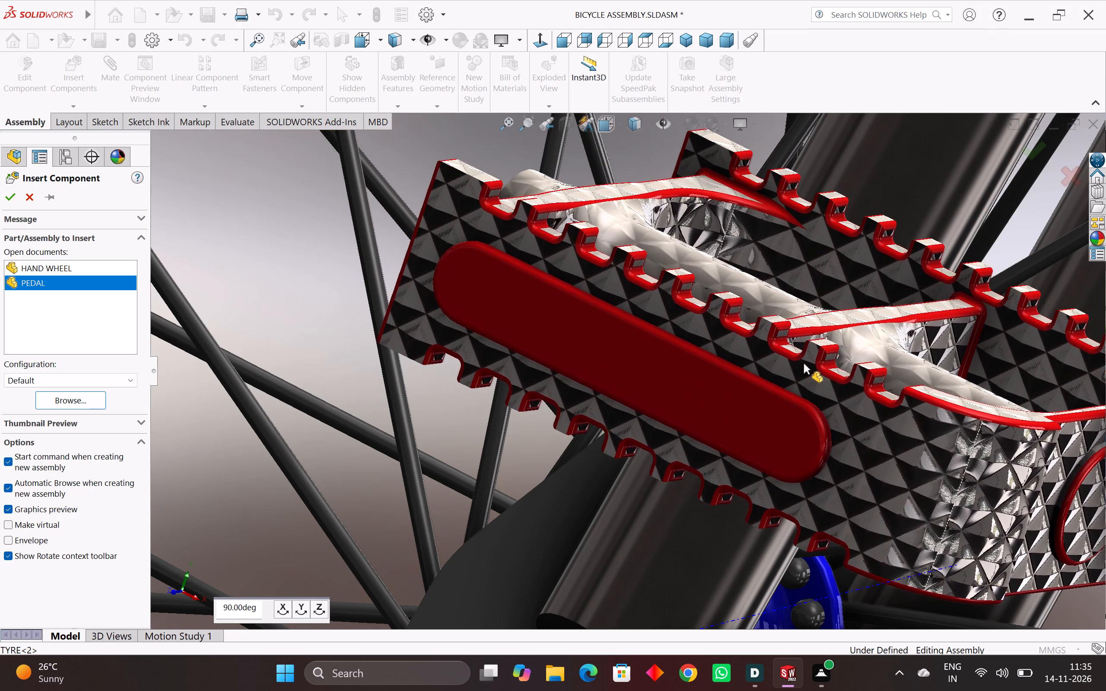
pyautogui.scroll(-2, 803, 365)
pyautogui.scroll(2, 801, 360)
pyautogui.scroll(-1, 801, 360)
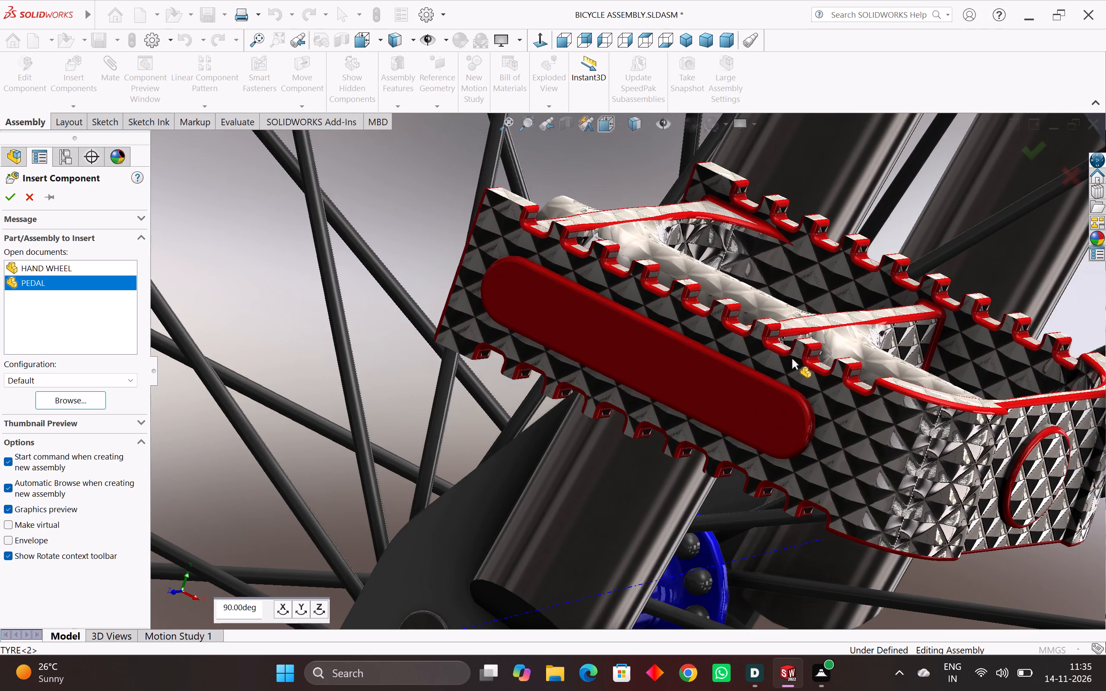
pyautogui.scroll(-3, 792, 358)
pyautogui.scroll(3, 800, 371)
pyautogui.scroll(-4, 800, 371)
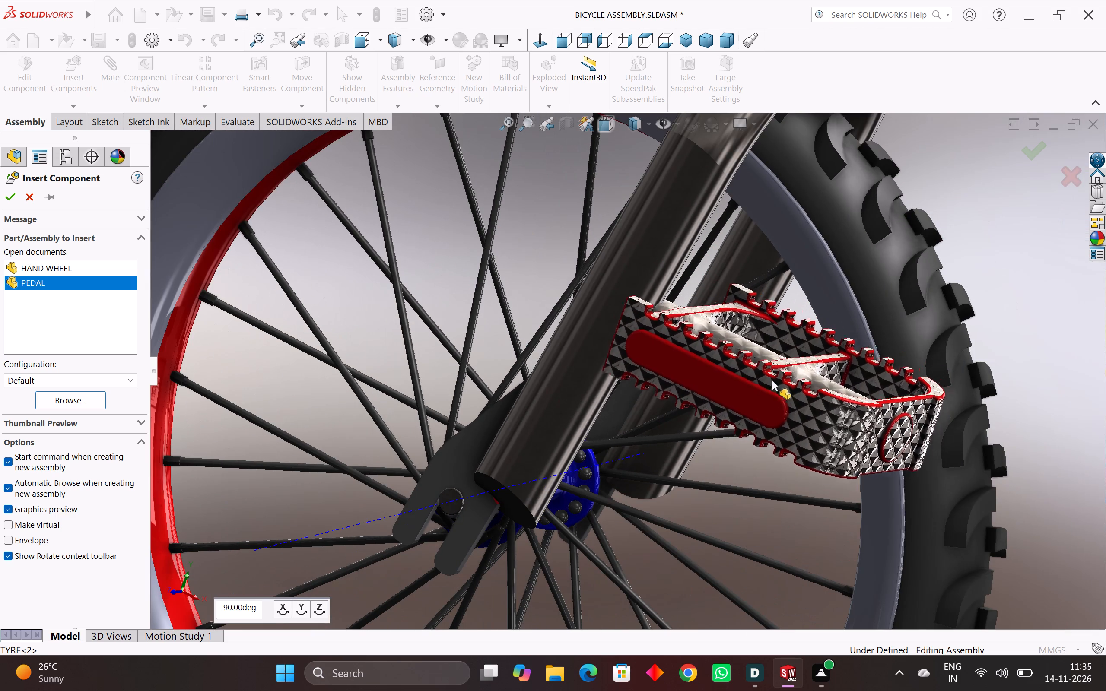
pyautogui.scroll(3, 510, 351)
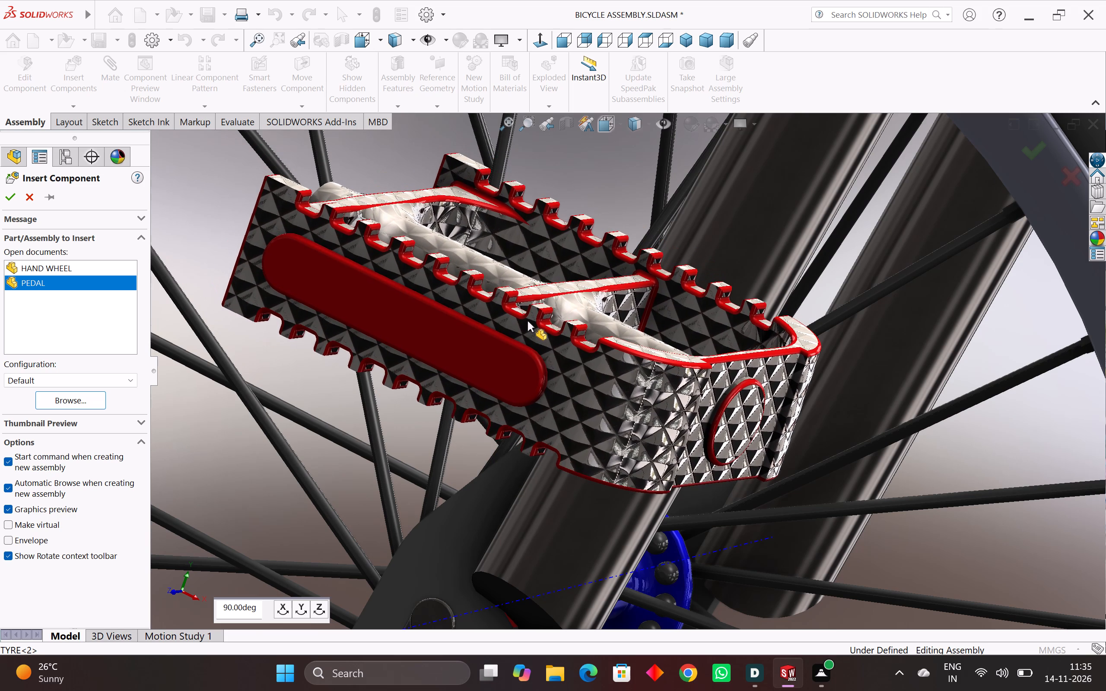
pyautogui.scroll(-1, 559, 314)
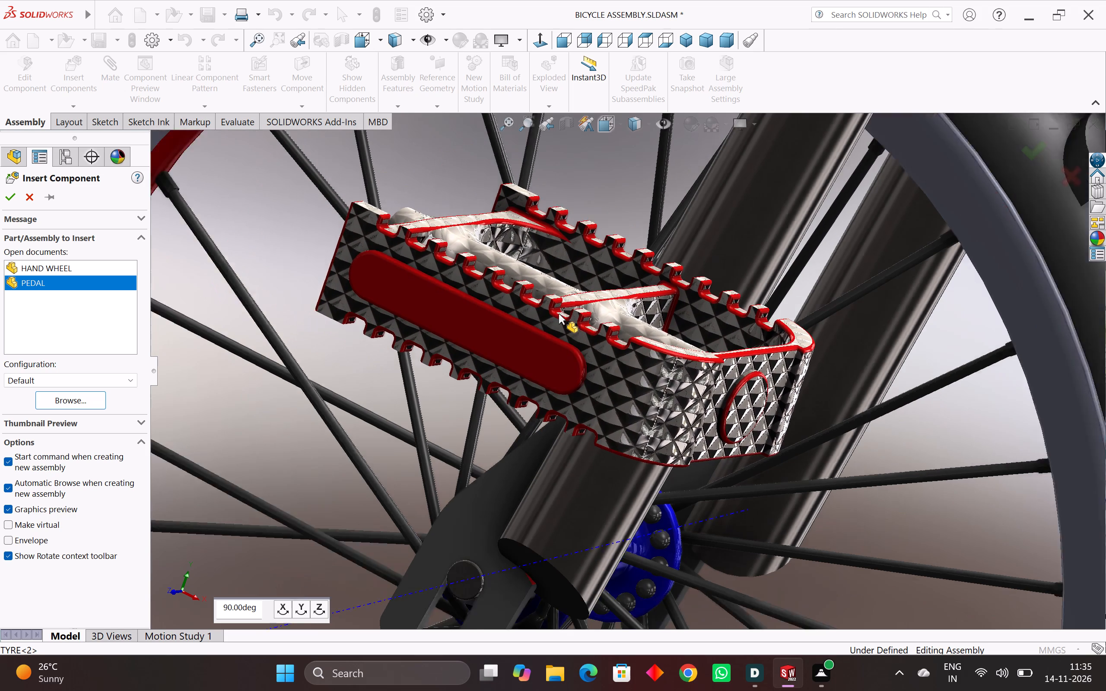
# Compare the size and position of the angled pedal preview with the front wheel and fork ends.
pyautogui.scroll(-1, 559, 314)
pyautogui.scroll(-2, 618, 322)
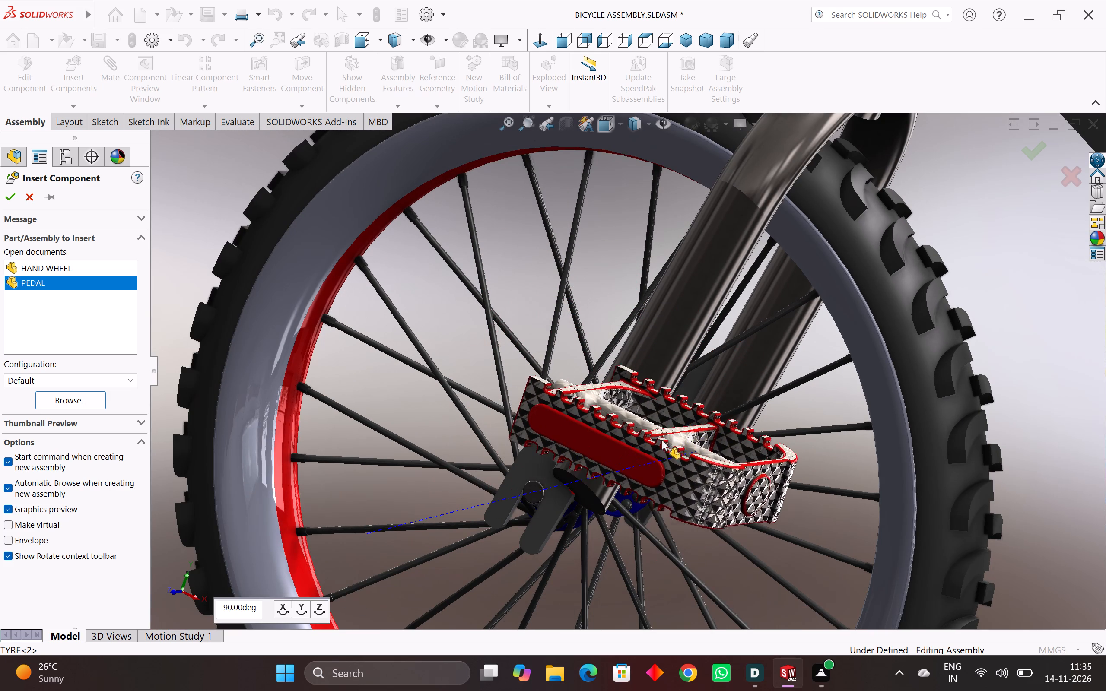
pyautogui.scroll(3, 667, 434)
pyautogui.scroll(-4, 667, 434)
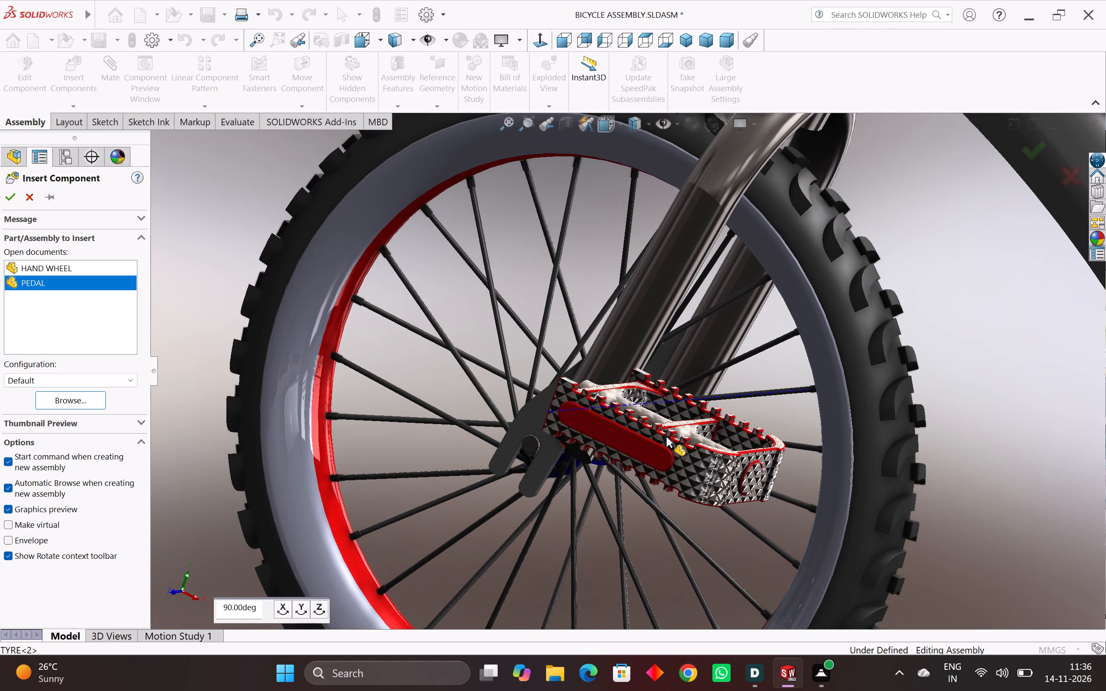
pyautogui.scroll(1, 696, 423)
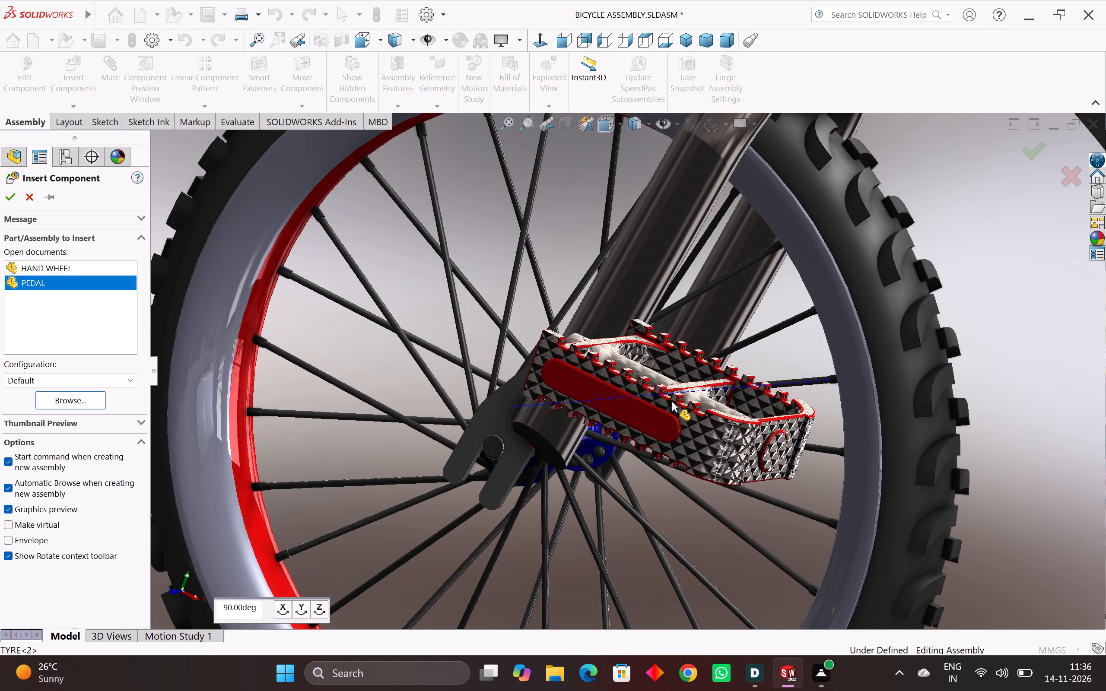
pyautogui.scroll(-3, 657, 345)
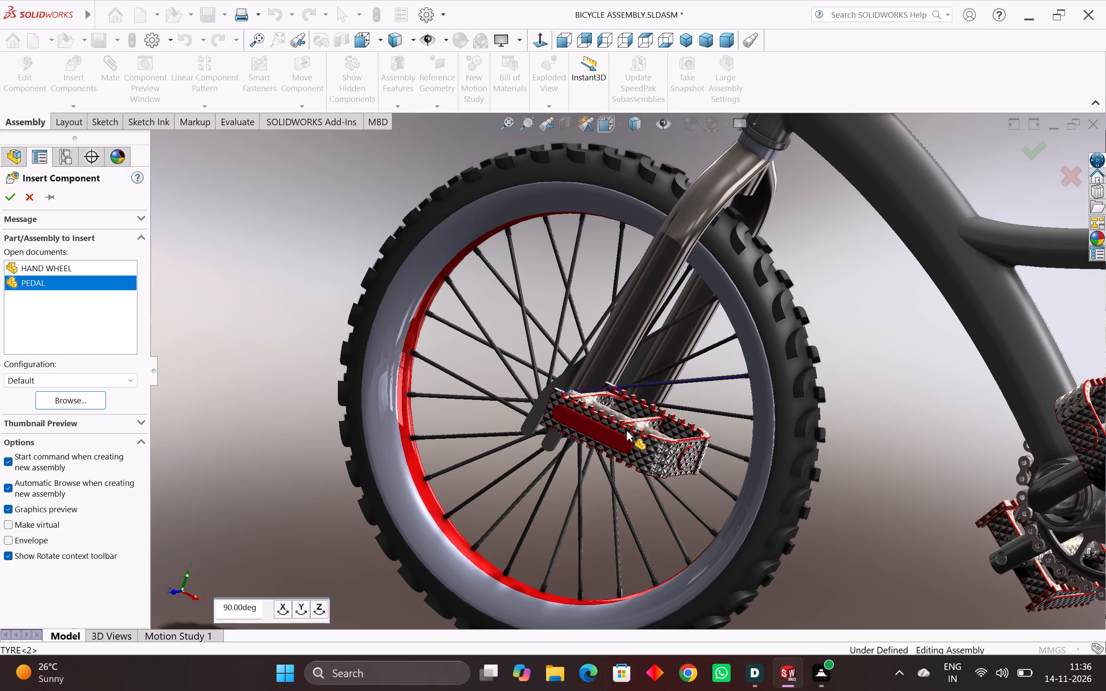
pyautogui.scroll(3, 626, 431)
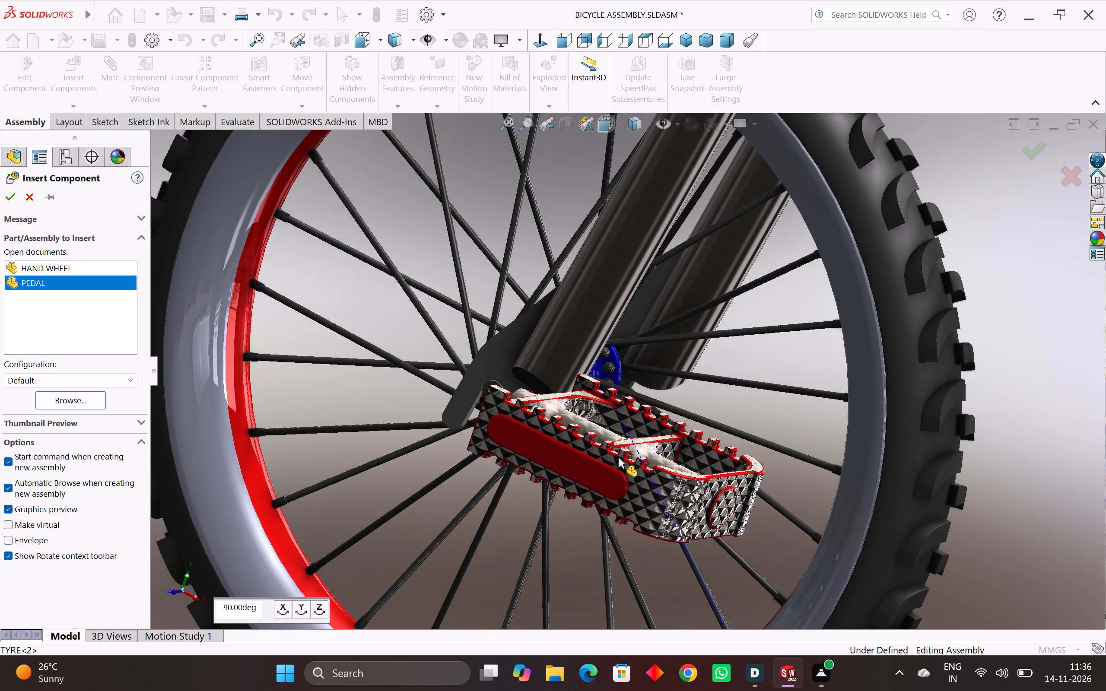
pyautogui.scroll(-4, 613, 456)
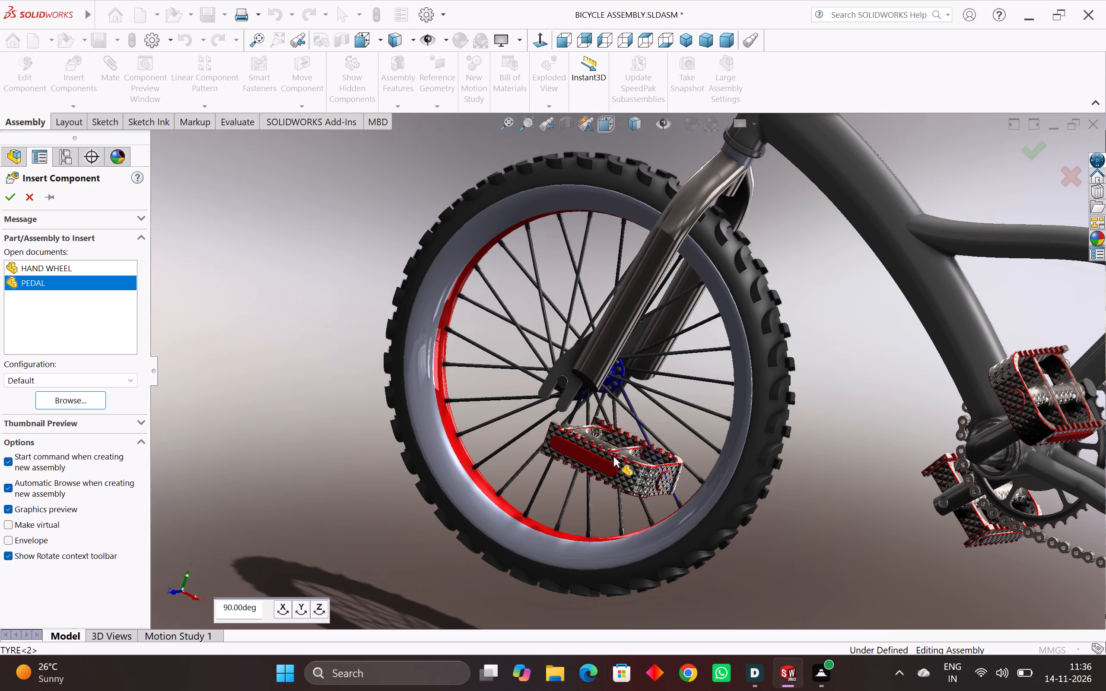
pyautogui.scroll(4, 621, 434)
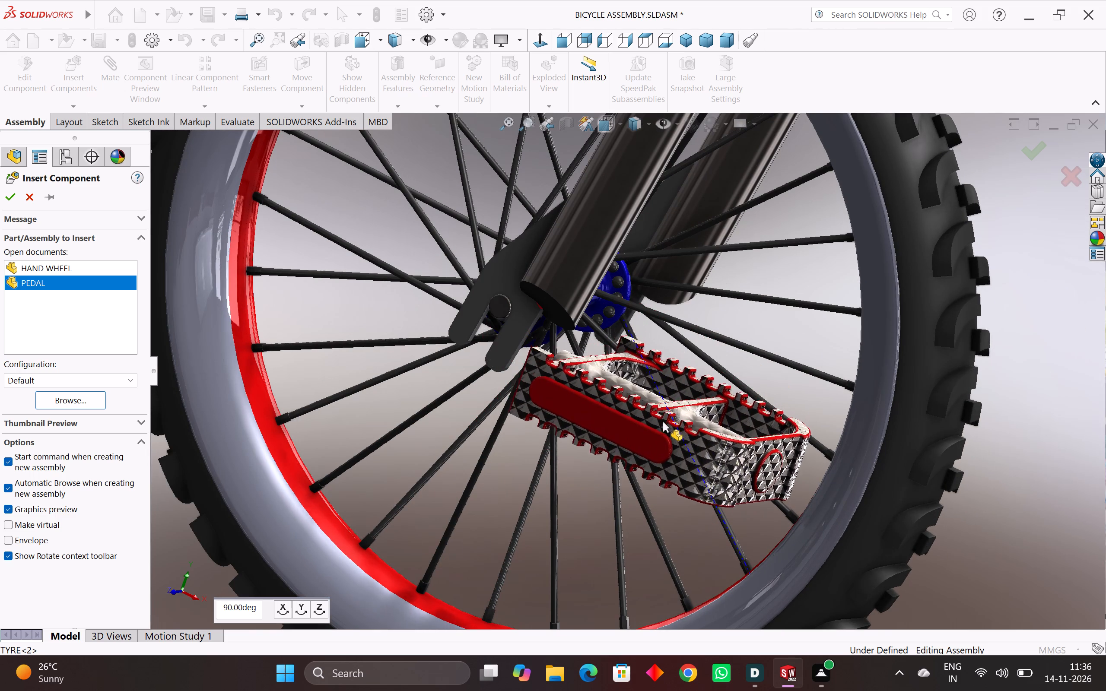
pyautogui.scroll(-3, 663, 426)
# Inspect the pedal preview's inner ribs and circular end detail, viewing the front wheel and crank area from different angles.
pyautogui.moveTo(663, 426); pyautogui.dragTo(671, 433, button='middle')
pyautogui.scroll(11, 619, 391)
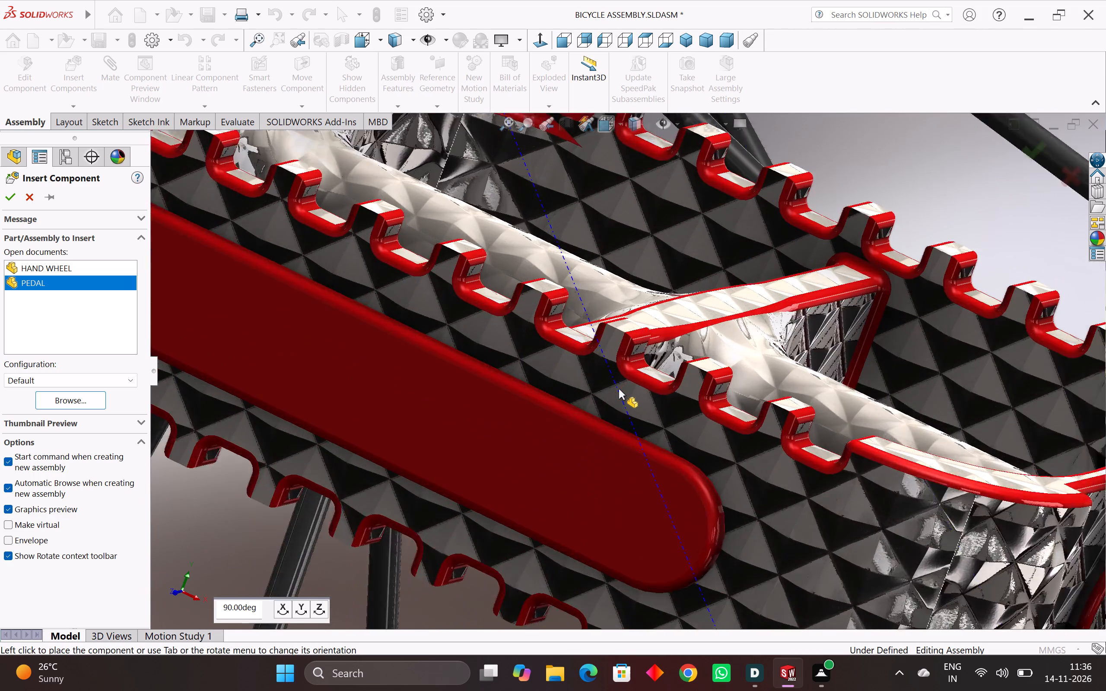
pyautogui.scroll(1, 619, 389)
pyautogui.scroll(-9, 619, 389)
pyautogui.moveTo(620, 390); pyautogui.dragTo(583, 399, button='middle')
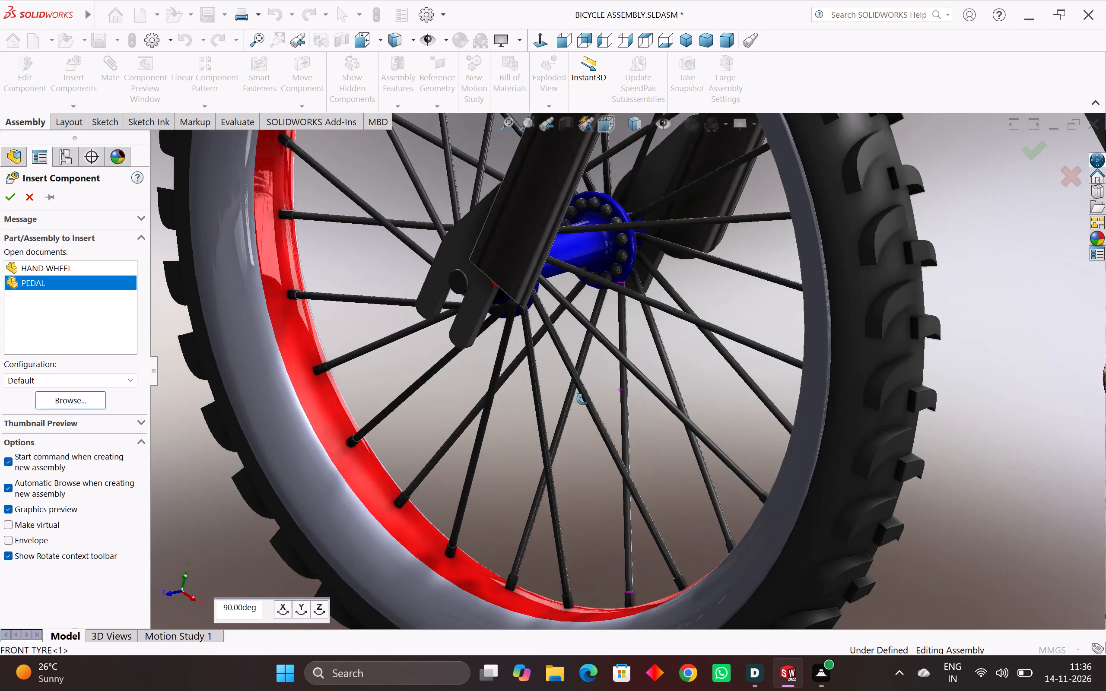
pyautogui.moveTo(583, 399); pyautogui.dragTo(517, 314, button='middle')
pyautogui.scroll(5, 517, 314)
pyautogui.moveTo(515, 314); pyautogui.dragTo(547, 286, button='middle')
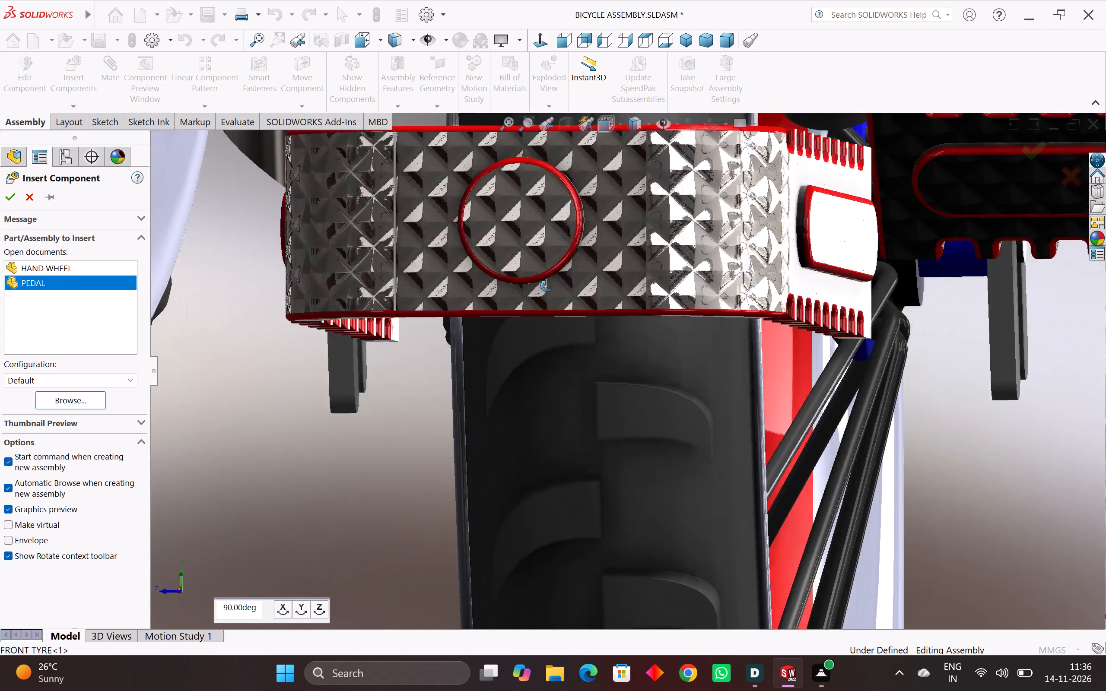
pyautogui.moveTo(547, 286); pyautogui.dragTo(611, 299, button='middle')
pyautogui.scroll(-11, 611, 299)
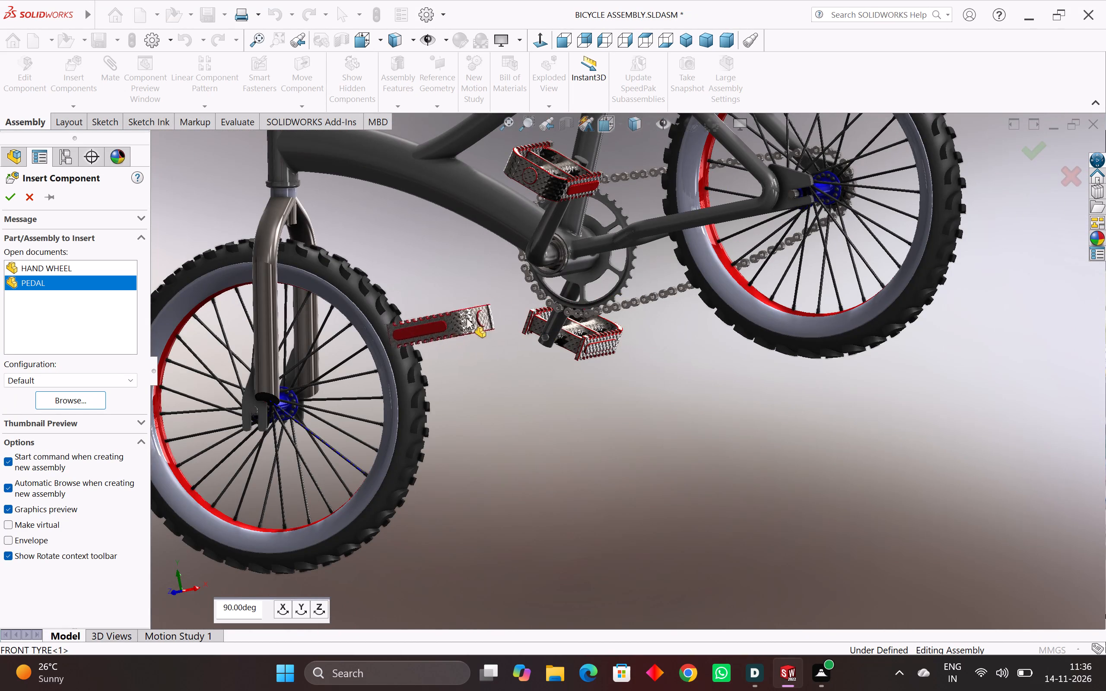
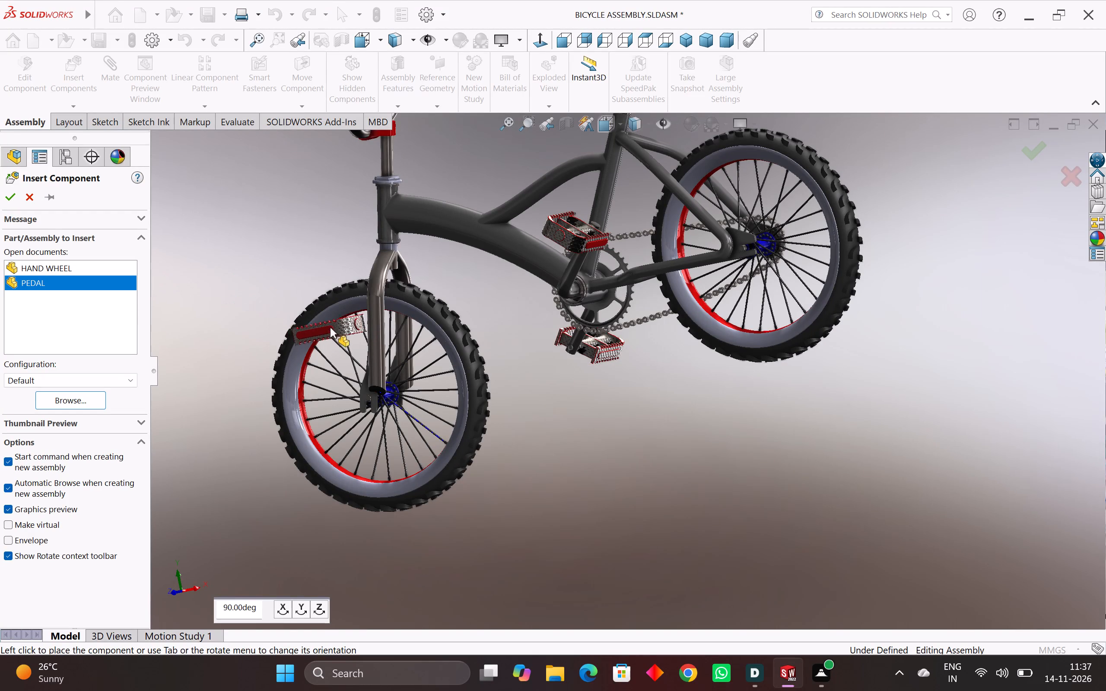
# Compare the pedal preview with the saddle and seat post, both close up and against the whole bicycle.
pyautogui.scroll(-2, 351, 293)
pyautogui.scroll(3, 379, 301)
pyautogui.scroll(-3, 391, 277)
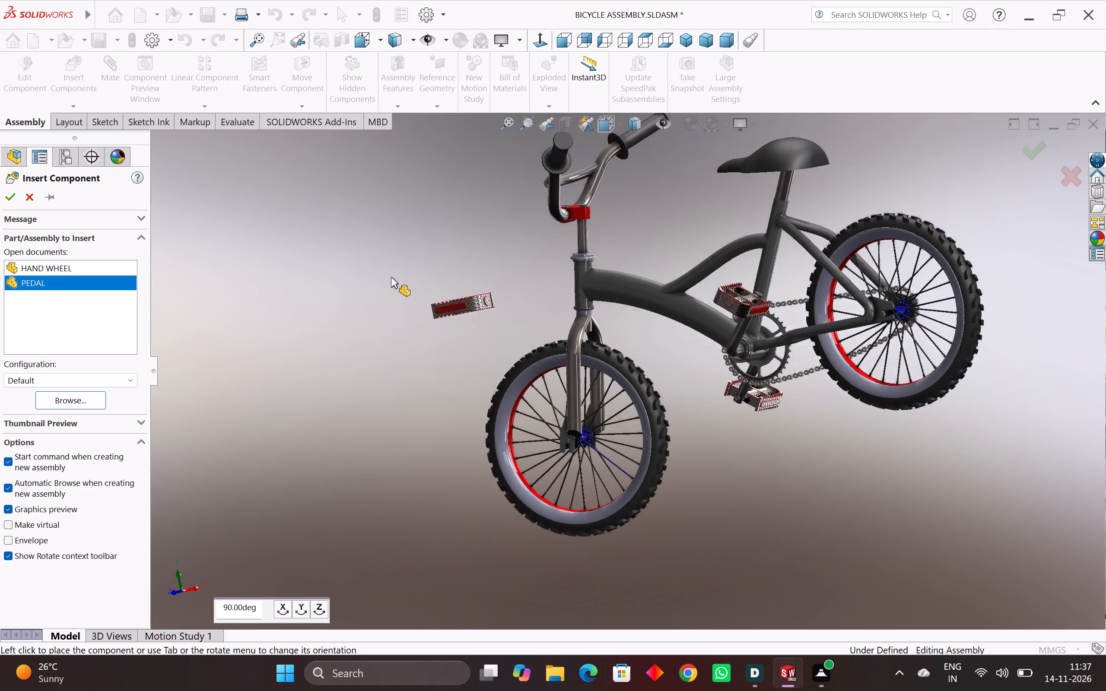
pyautogui.scroll(-4, 391, 277)
pyautogui.scroll(5, 775, 289)
pyautogui.scroll(-4, 676, 297)
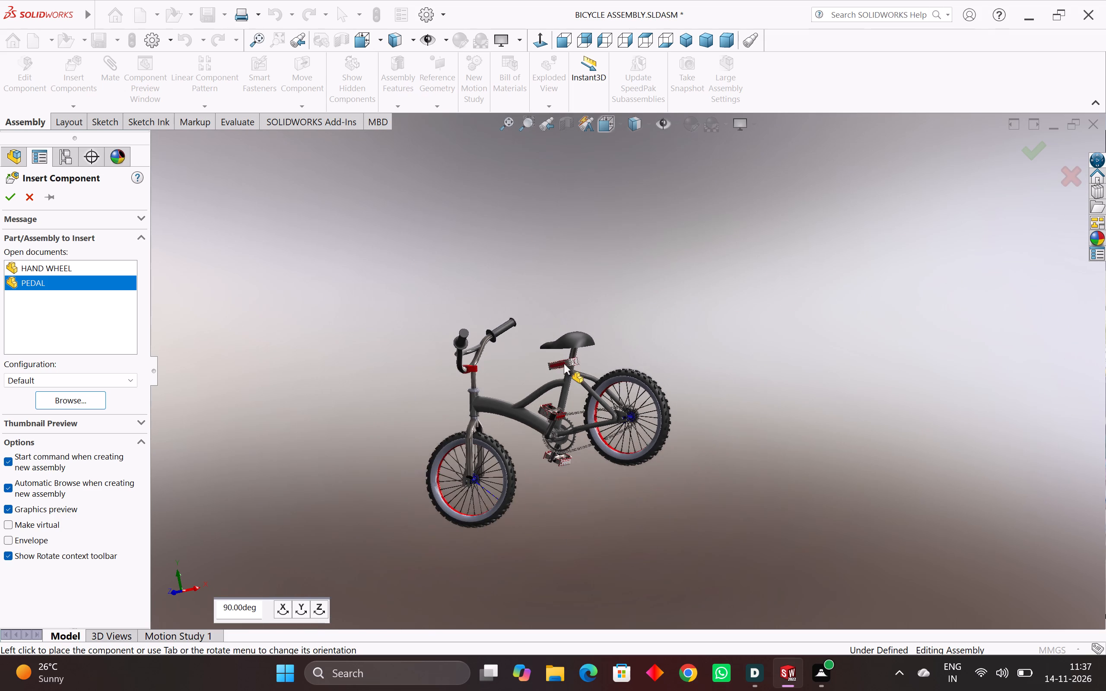
pyautogui.scroll(4, 564, 364)
pyautogui.scroll(-2, 564, 364)
pyautogui.moveTo(585, 408); pyautogui.dragTo(603, 417, button='middle')
pyautogui.scroll(4, 585, 424)
pyautogui.scroll(6, 652, 274)
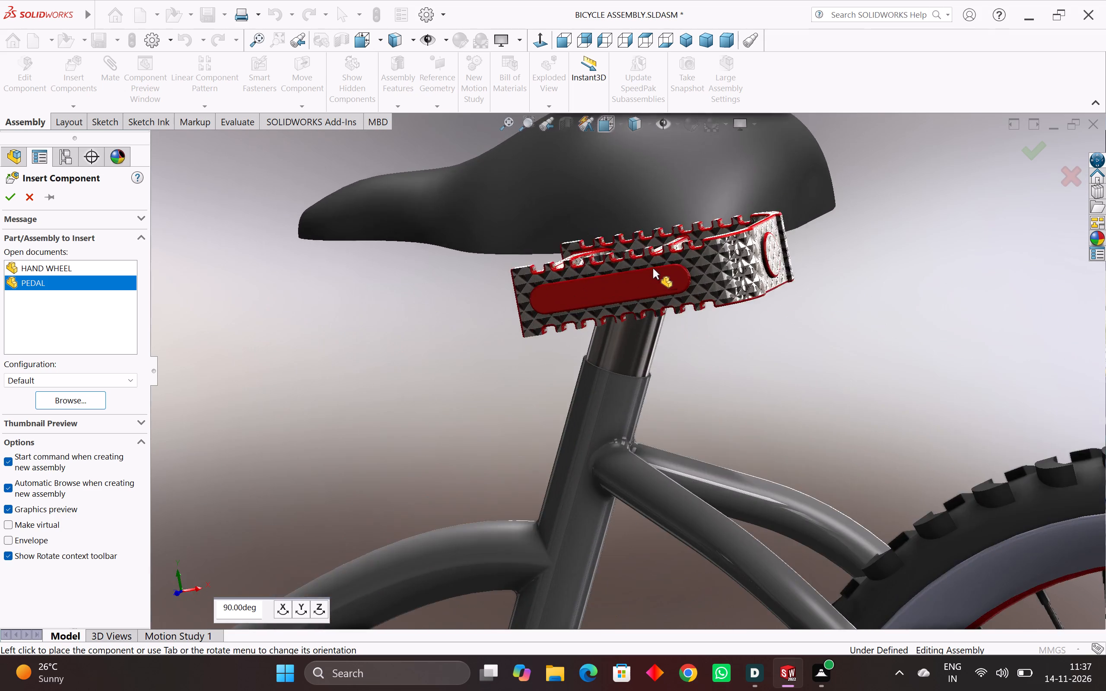
pyautogui.scroll(-6, 651, 263)
pyautogui.scroll(6, 644, 265)
pyautogui.scroll(-5, 628, 314)
pyautogui.scroll(3, 647, 450)
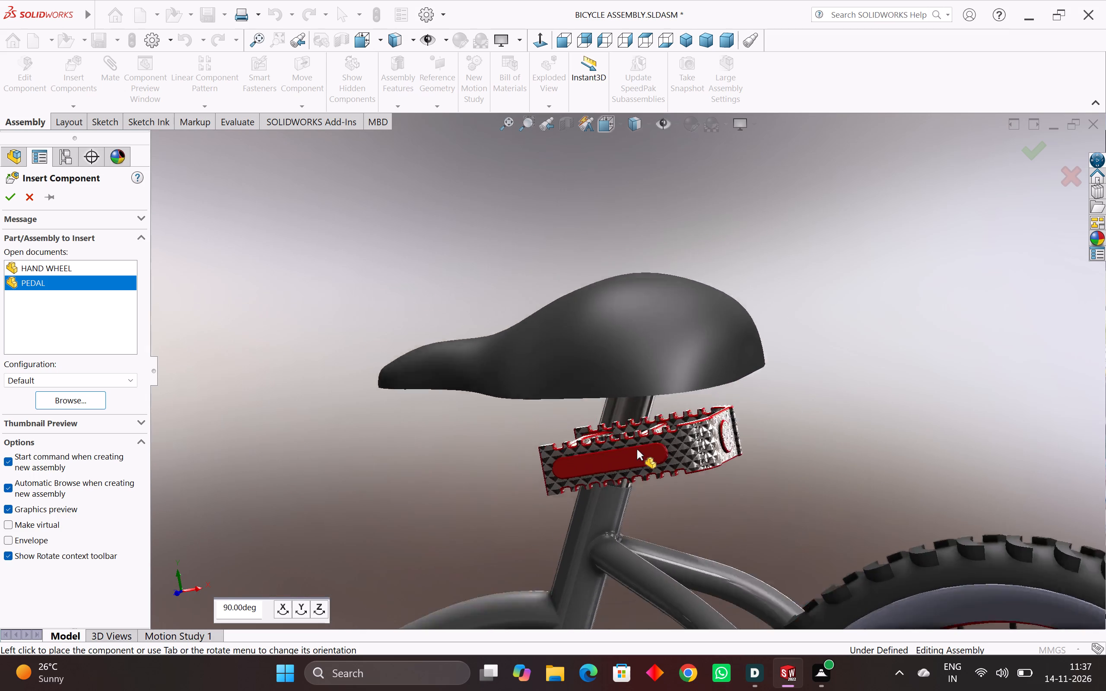
pyautogui.scroll(2, 637, 449)
pyautogui.scroll(-5, 624, 429)
pyautogui.scroll(-5, 557, 431)
pyautogui.scroll(-1, 494, 447)
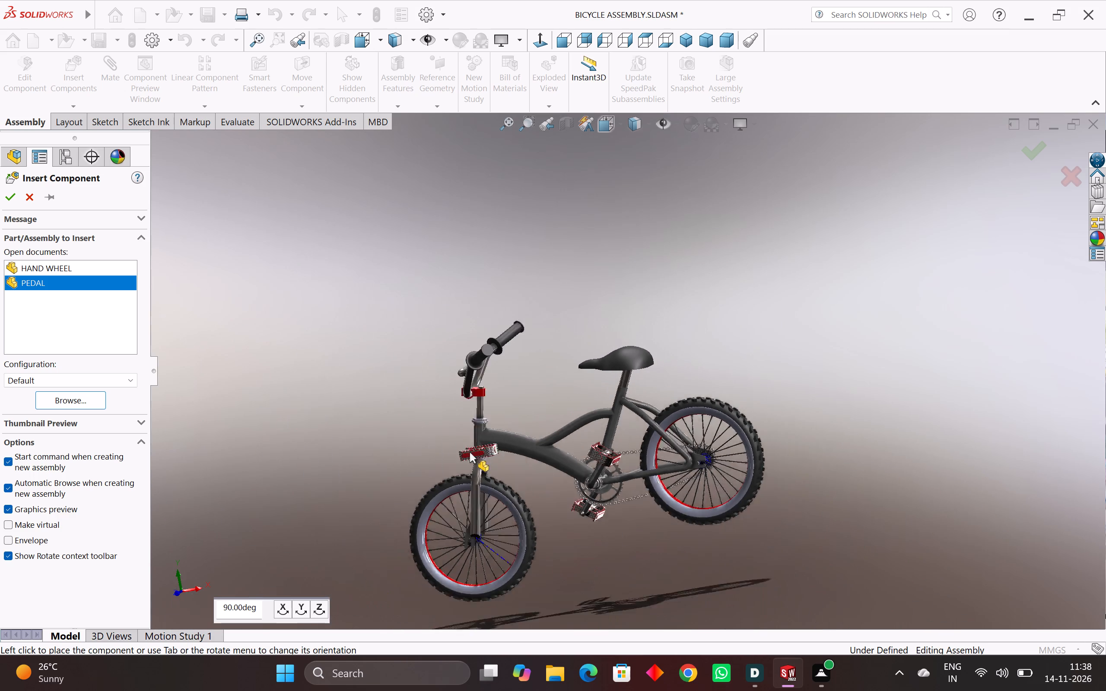
# Look over the whole bicycle from the side and from a raised front angle, with the pedal preview alongside.
pyautogui.scroll(-4, 470, 452)
pyautogui.moveTo(534, 450); pyautogui.dragTo(495, 449, button='middle')
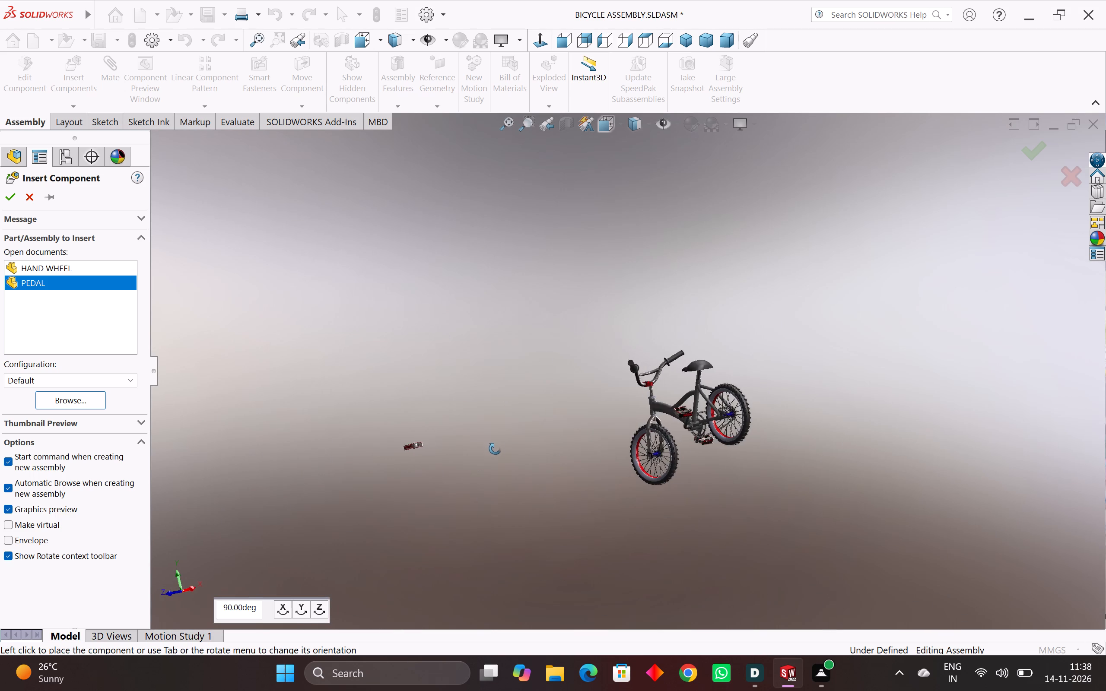
pyautogui.moveTo(495, 449); pyautogui.dragTo(509, 455, button='middle')
pyautogui.scroll(6, 649, 405)
pyautogui.scroll(-2, 741, 389)
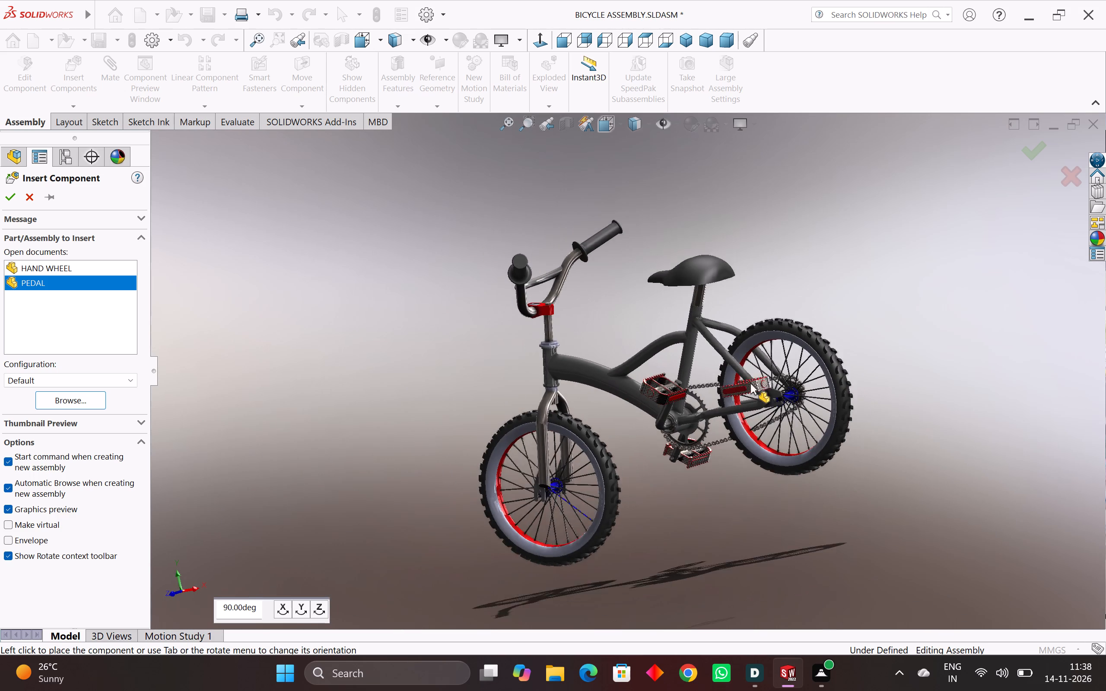
pyautogui.moveTo(751, 383); pyautogui.dragTo(738, 422, button='middle')
pyautogui.scroll(-5, 739, 418)
pyautogui.scroll(3, 649, 322)
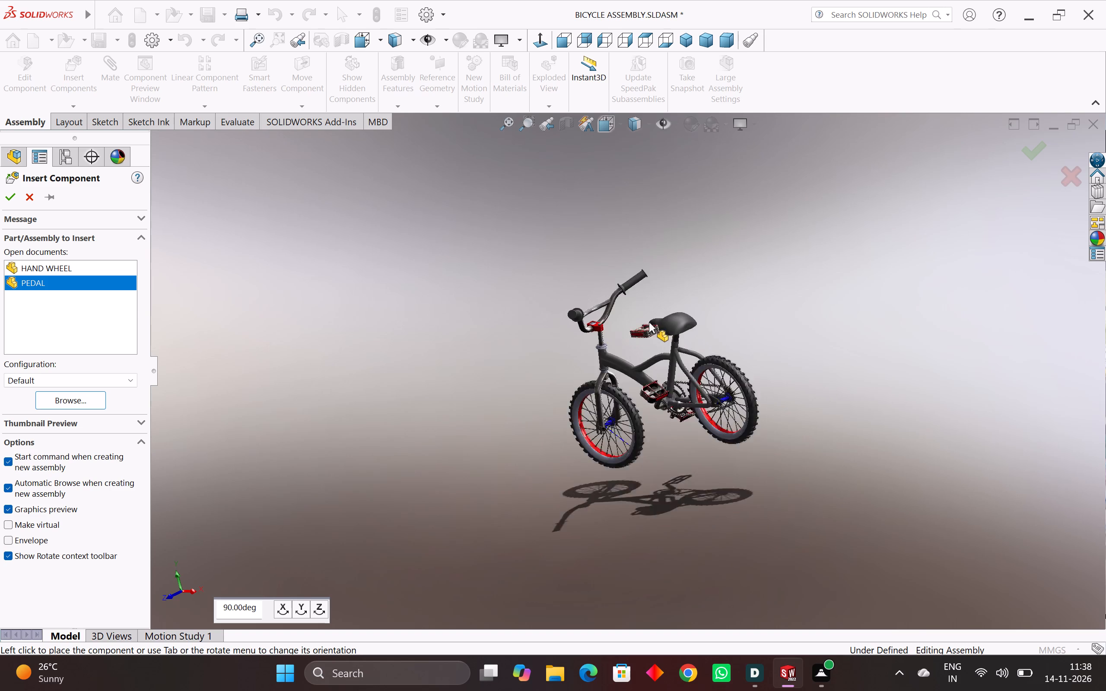
pyautogui.scroll(1, 649, 322)
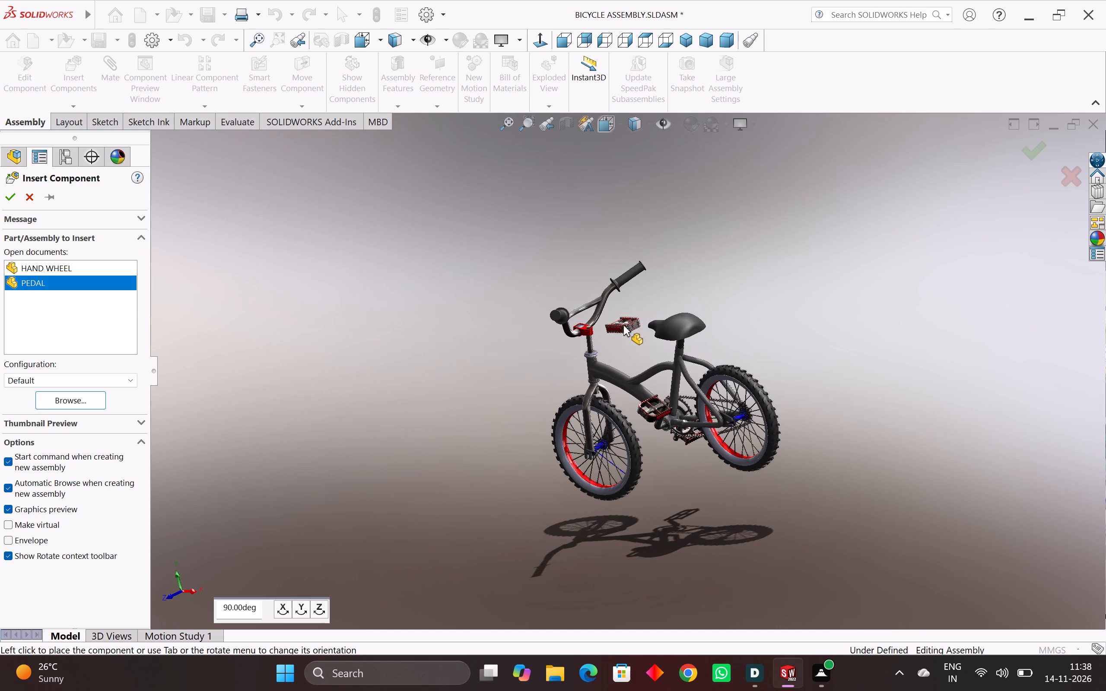
pyautogui.scroll(-2, 642, 341)
pyautogui.moveTo(646, 339); pyautogui.dragTo(652, 349, button='middle')
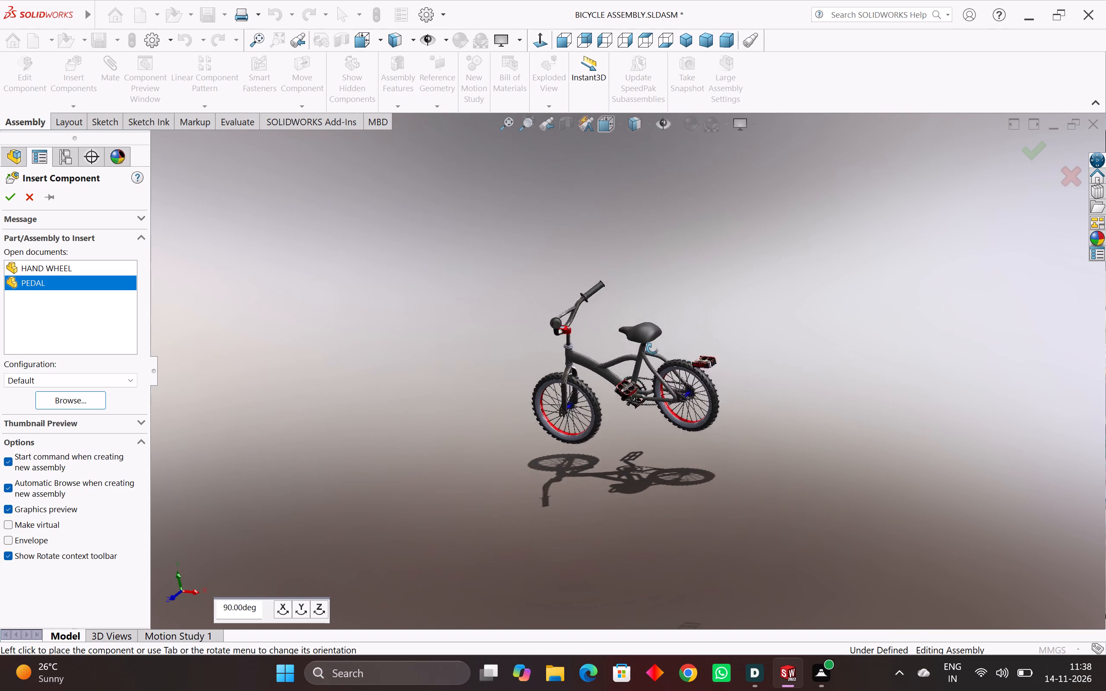
pyautogui.moveTo(652, 349); pyautogui.dragTo(667, 356, button='middle')
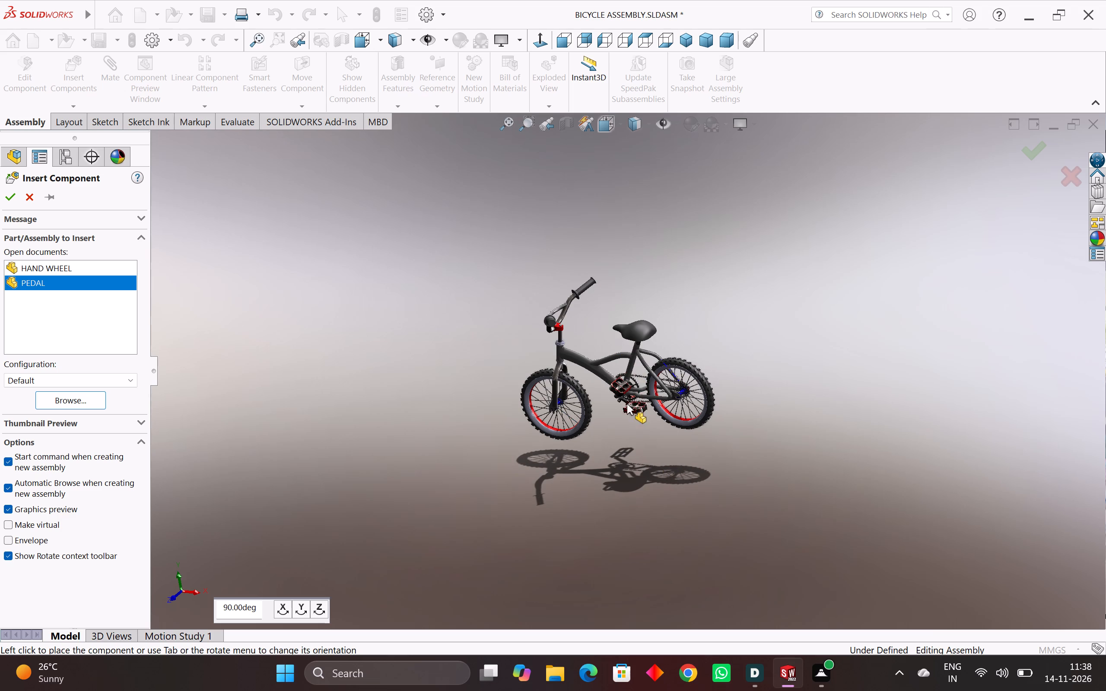
# Examine the pedal preview's open frame, central spindle and cross ribs beside the lower part of the front wheel.
pyautogui.scroll(4, 546, 384)
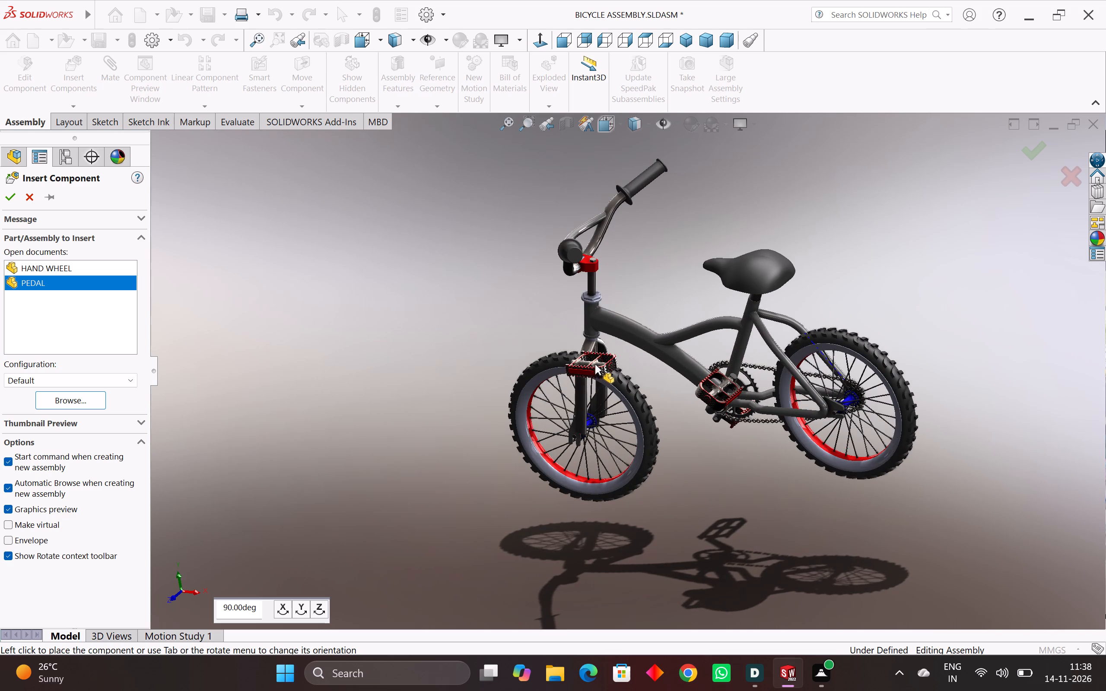
pyautogui.scroll(4, 574, 355)
pyautogui.scroll(-3, 558, 376)
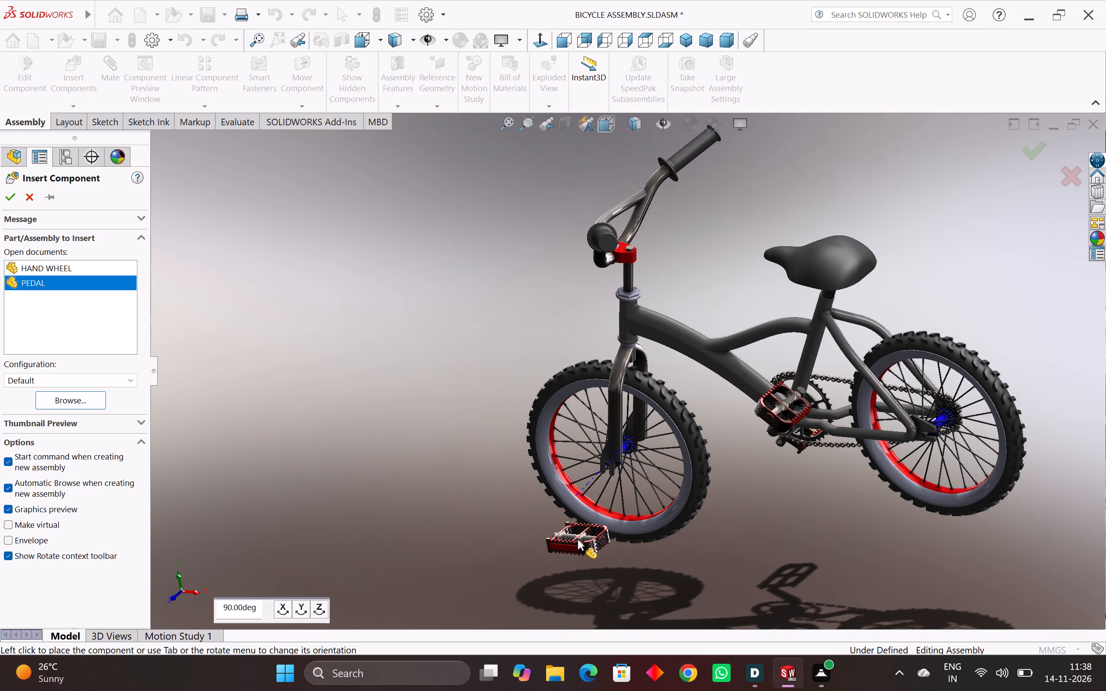
pyautogui.scroll(3, 540, 498)
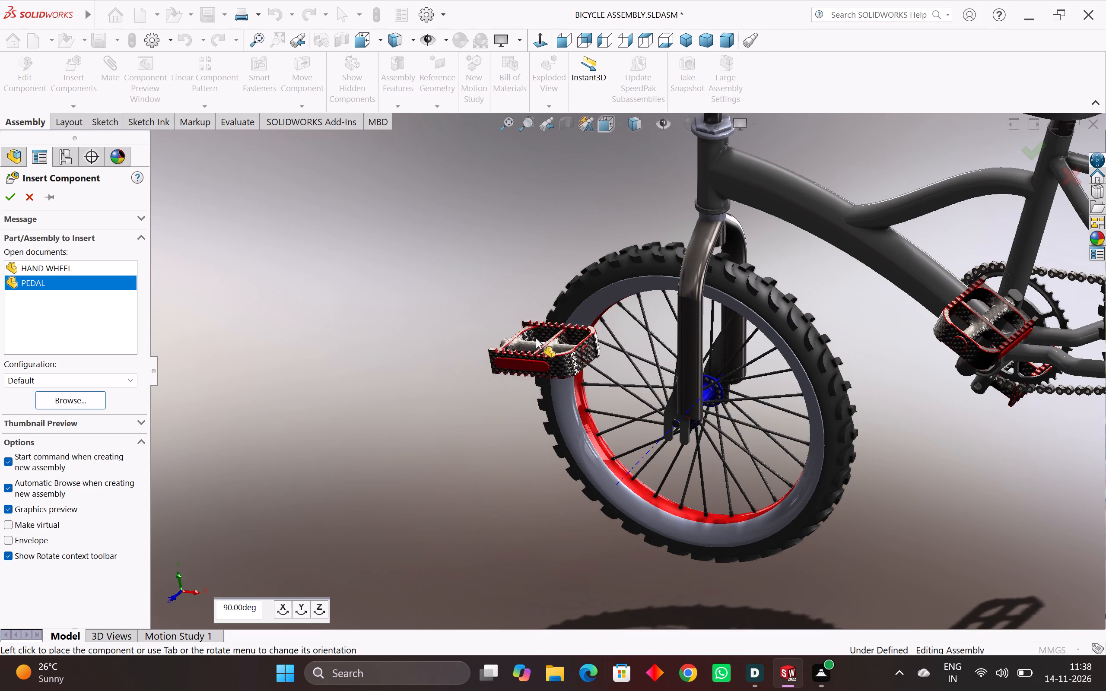
pyautogui.scroll(3, 547, 431)
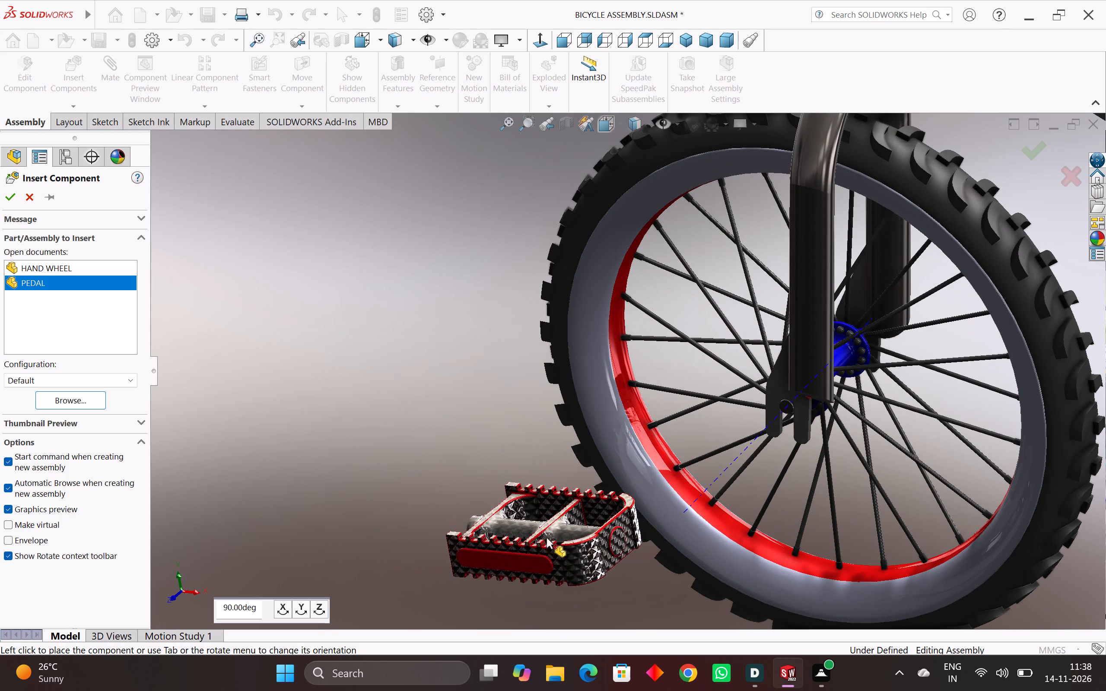
pyautogui.scroll(-1, 558, 502)
pyautogui.scroll(3, 558, 502)
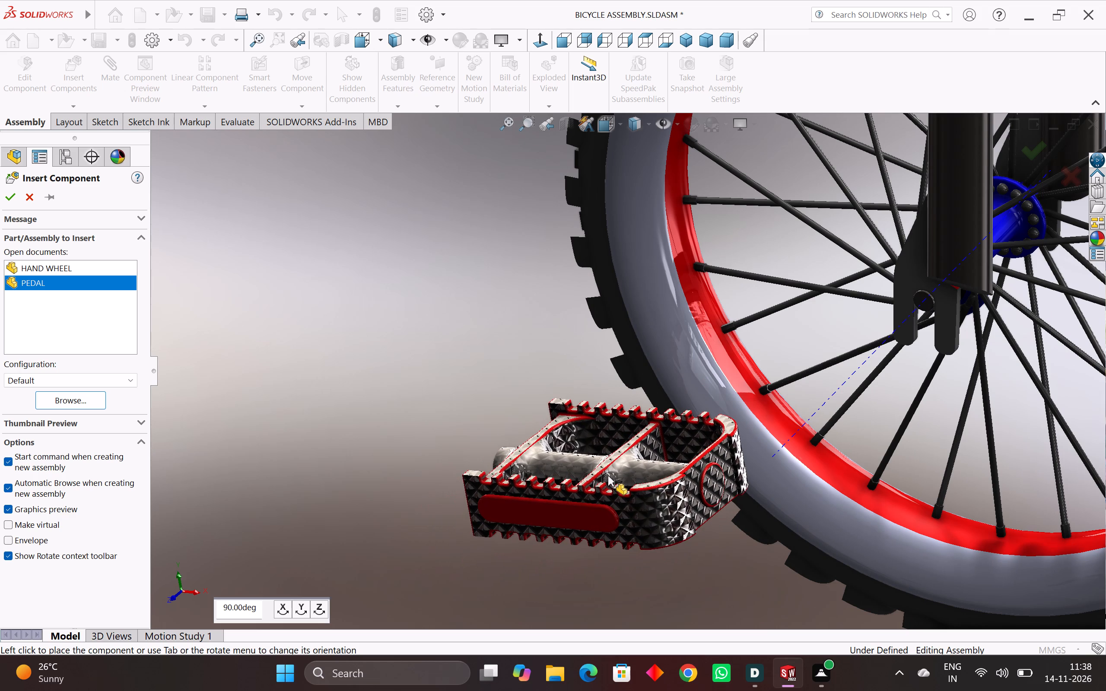
pyautogui.scroll(-5, 735, 433)
pyautogui.scroll(3, 770, 422)
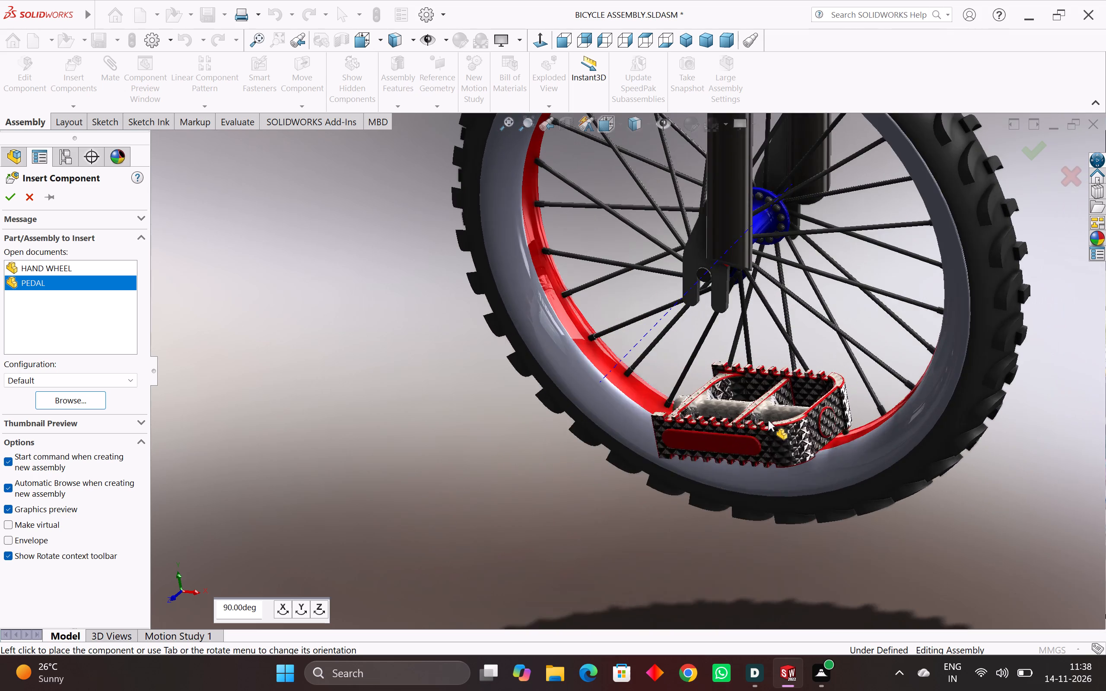
pyautogui.scroll(4, 698, 382)
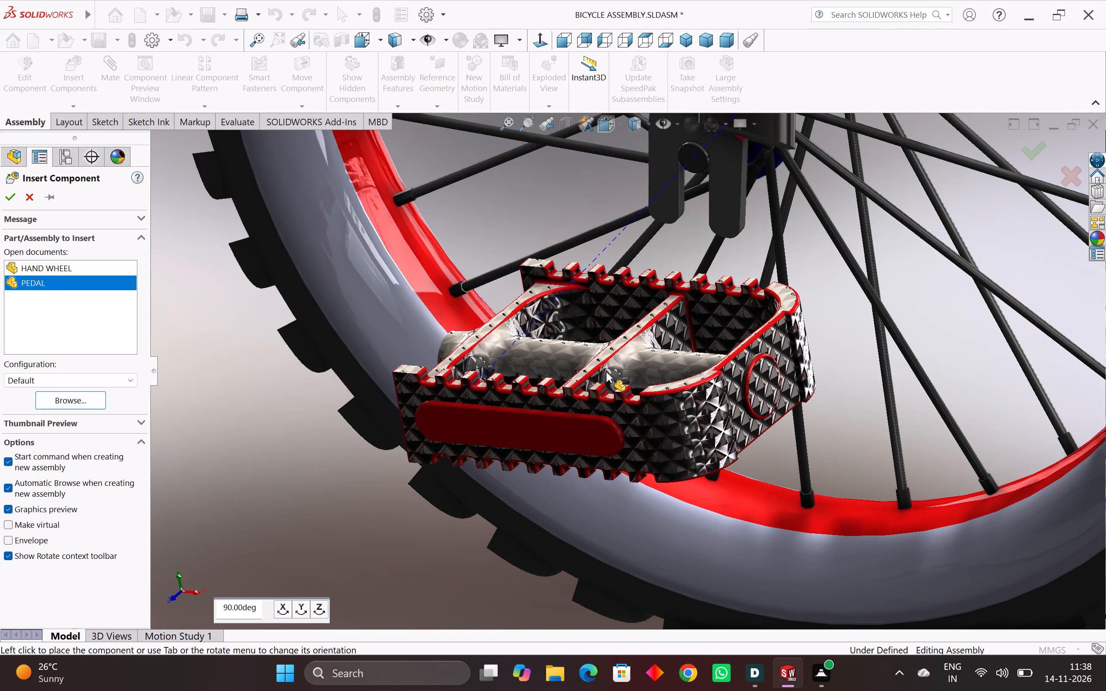
pyautogui.scroll(-3, 497, 348)
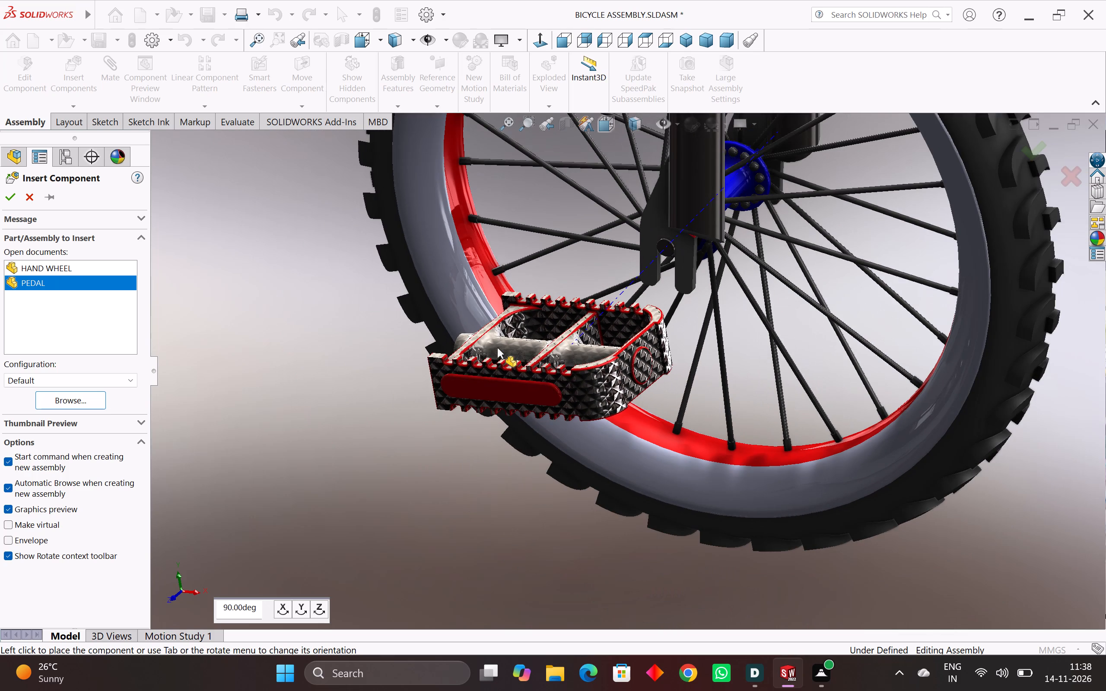
pyautogui.scroll(-4, 497, 348)
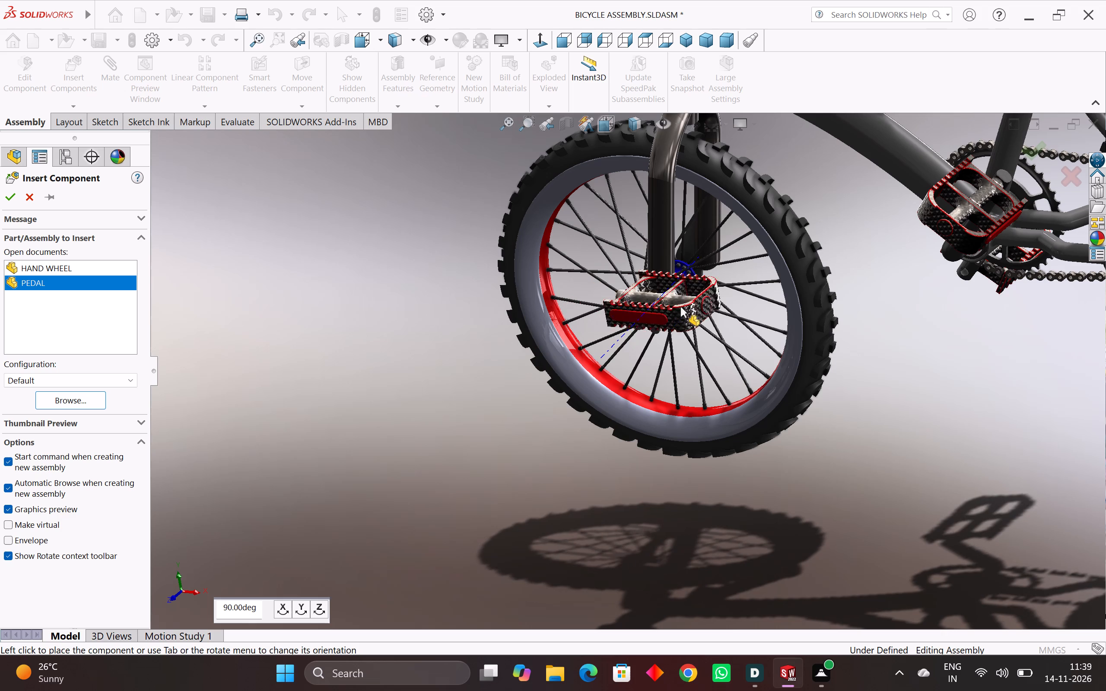
# Compare the pedal preview with the front hub, spokes and fork ends, at different viewing distances.
pyautogui.scroll(2, 671, 349)
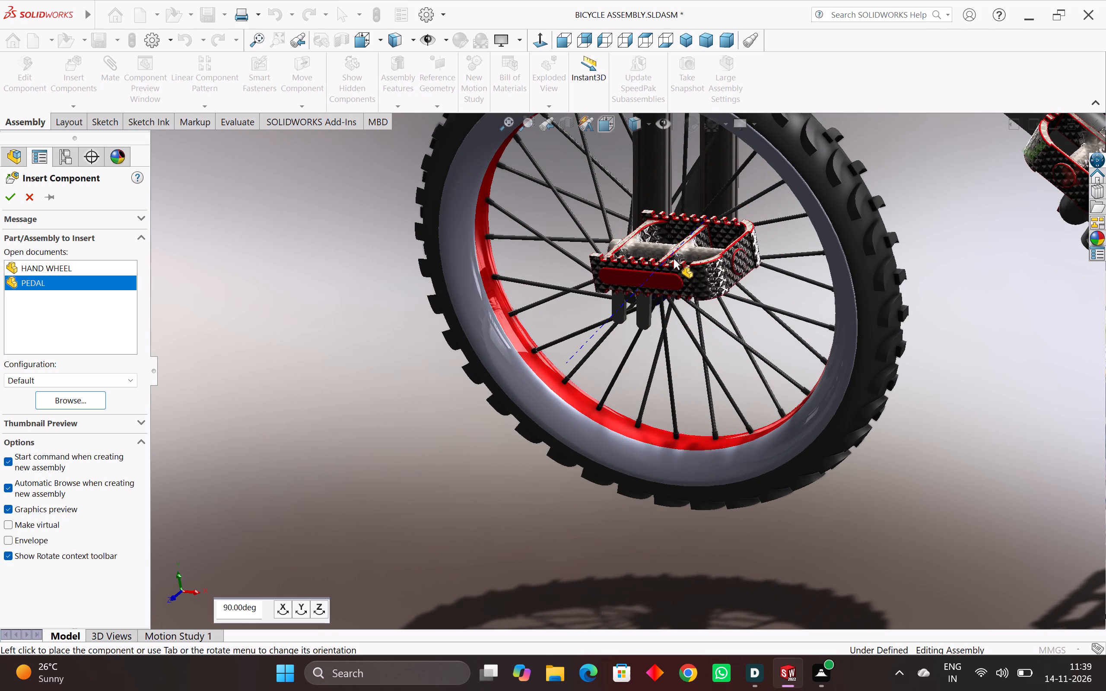
pyautogui.scroll(1, 667, 267)
pyautogui.scroll(-2, 658, 275)
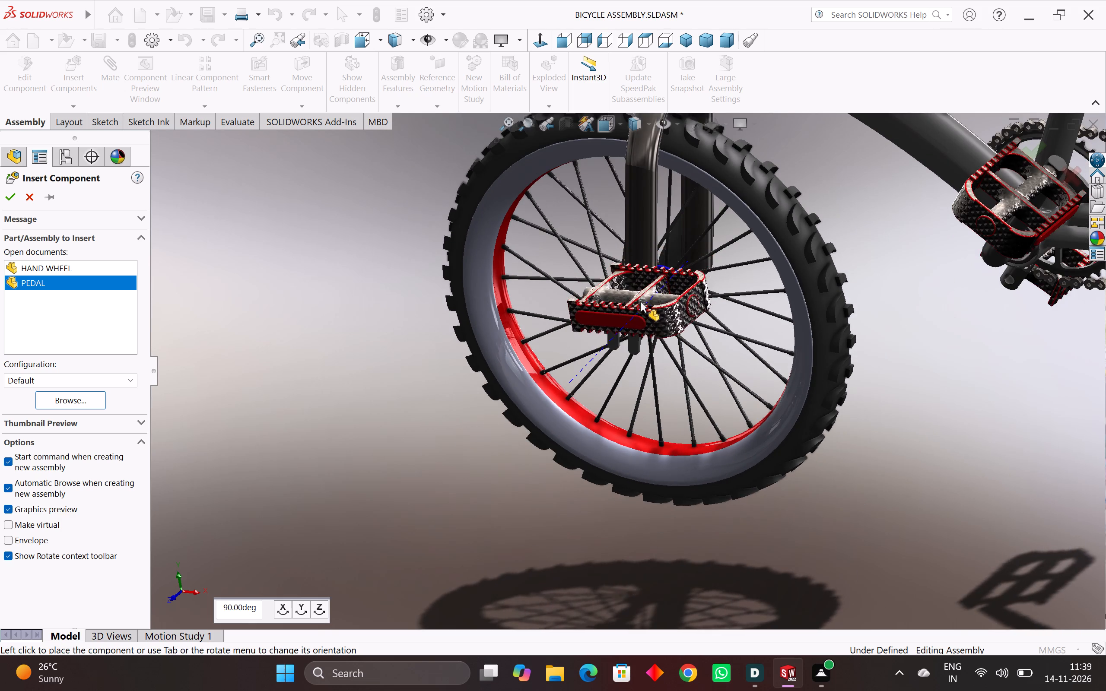
pyautogui.scroll(4, 640, 301)
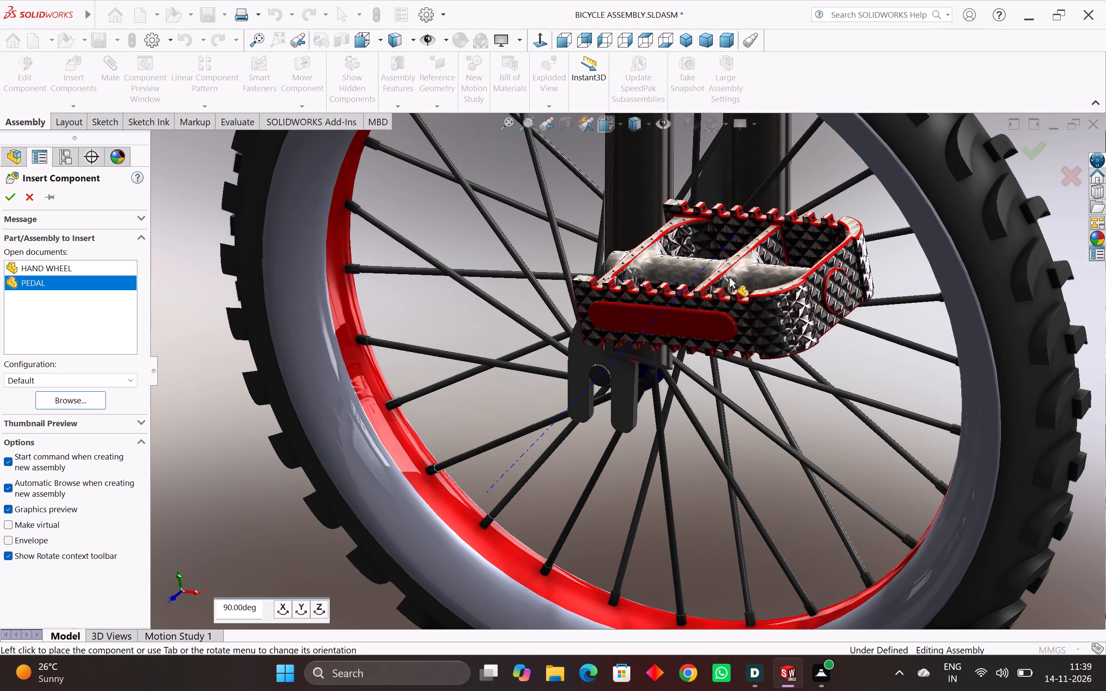
pyautogui.scroll(-5, 661, 325)
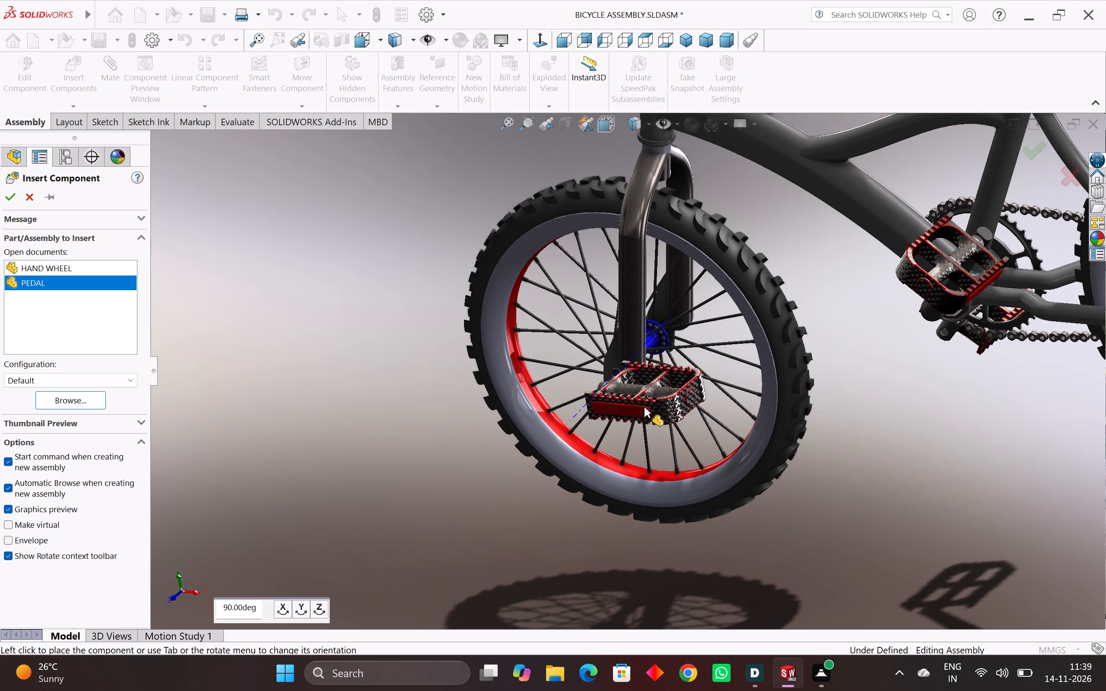
pyautogui.scroll(5, 644, 414)
pyautogui.scroll(-5, 644, 414)
pyautogui.scroll(2, 637, 412)
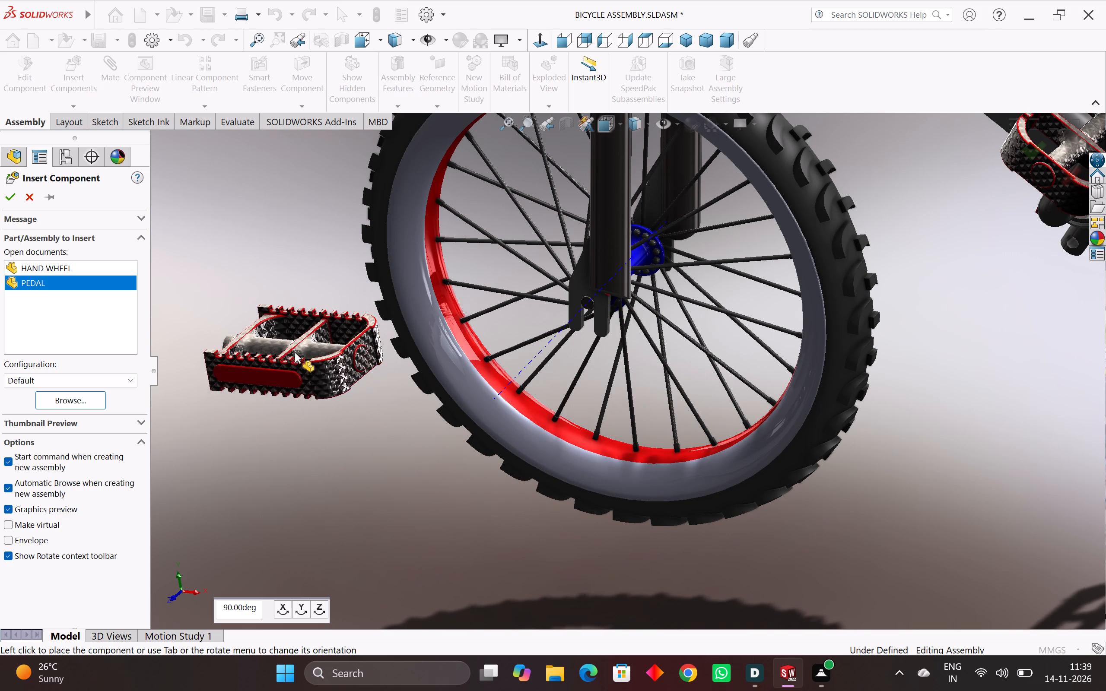
# Inspect the pedal preview's red side inset, toothed edges and diamond-textured faces next to the front tire.
pyautogui.scroll(-3, 322, 366)
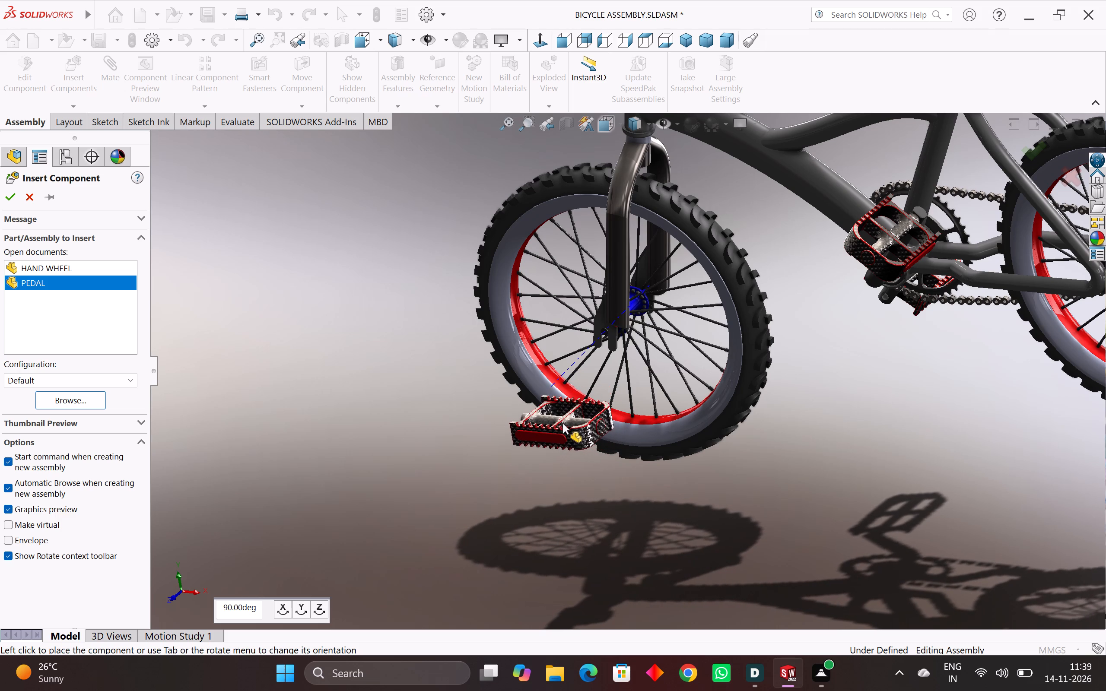
pyautogui.scroll(-1, 567, 441)
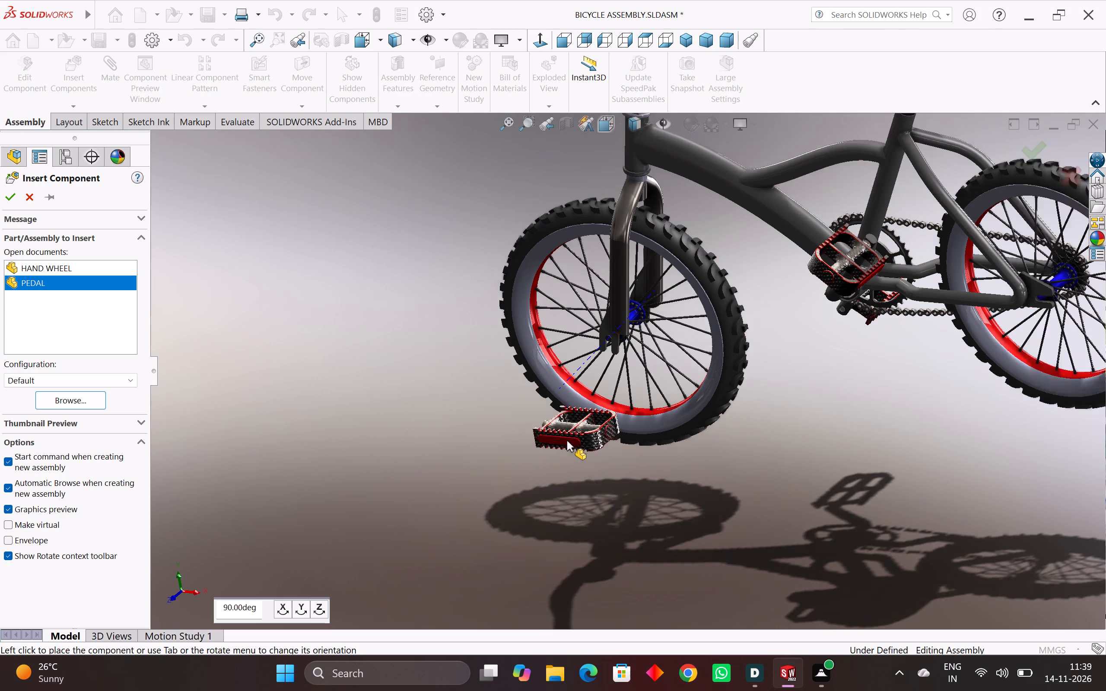
pyautogui.scroll(-1, 567, 441)
pyautogui.scroll(3, 584, 403)
pyautogui.scroll(3, 578, 360)
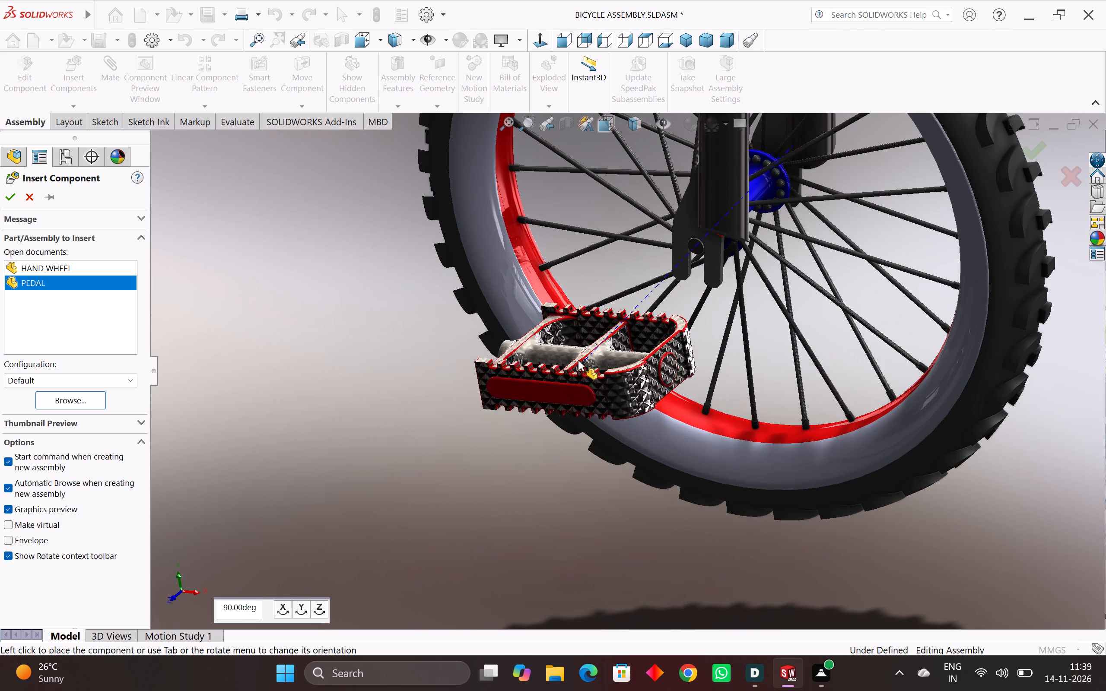
pyautogui.scroll(-3, 578, 360)
pyautogui.scroll(4, 597, 365)
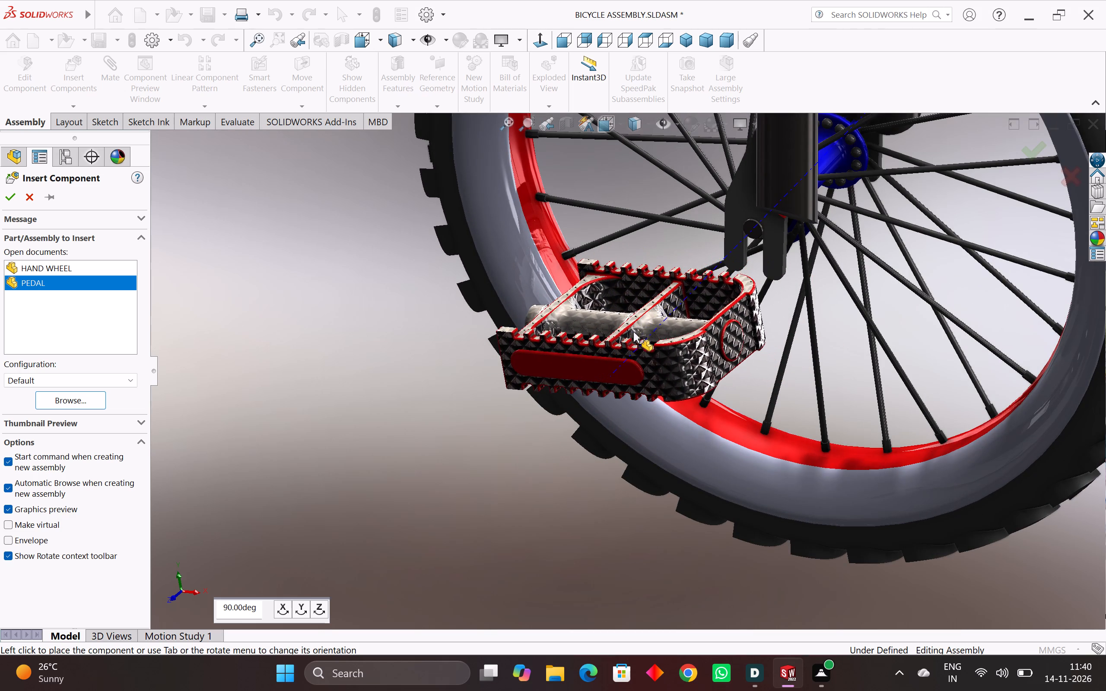
pyautogui.scroll(3, 613, 371)
pyautogui.scroll(-2, 613, 371)
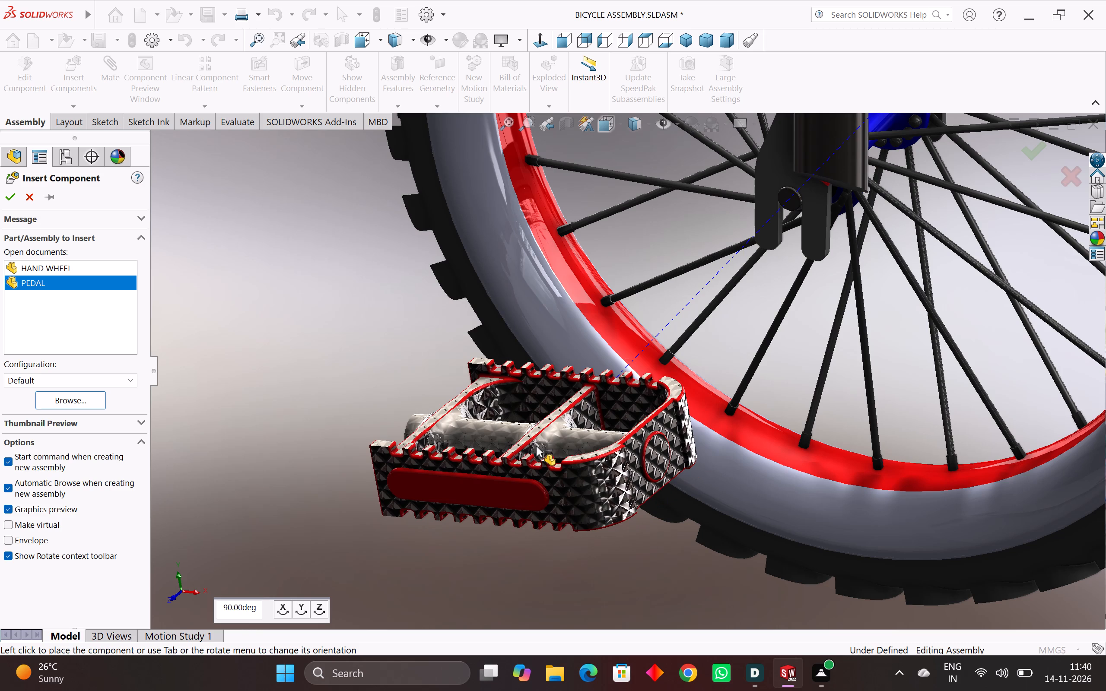
pyautogui.scroll(-1, 706, 440)
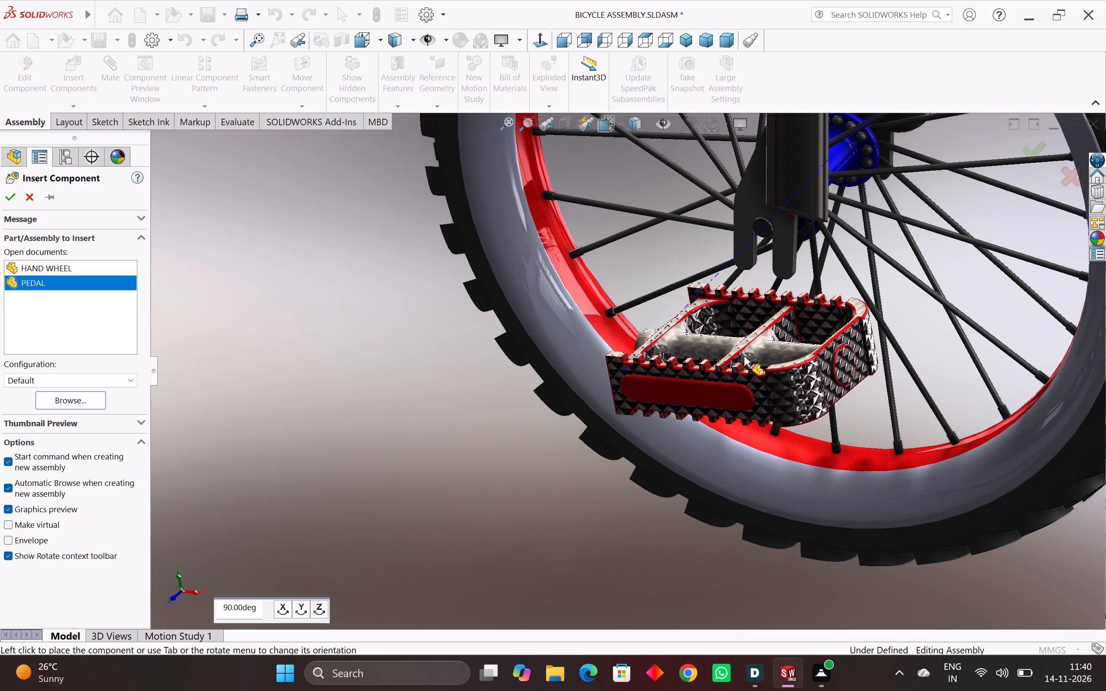
# Check the pedal preview's size against the front wheel's rim, spokes and fork, in front of and beside the wheel.
pyautogui.scroll(1, 744, 356)
pyautogui.scroll(-6, 744, 356)
pyautogui.scroll(3, 734, 353)
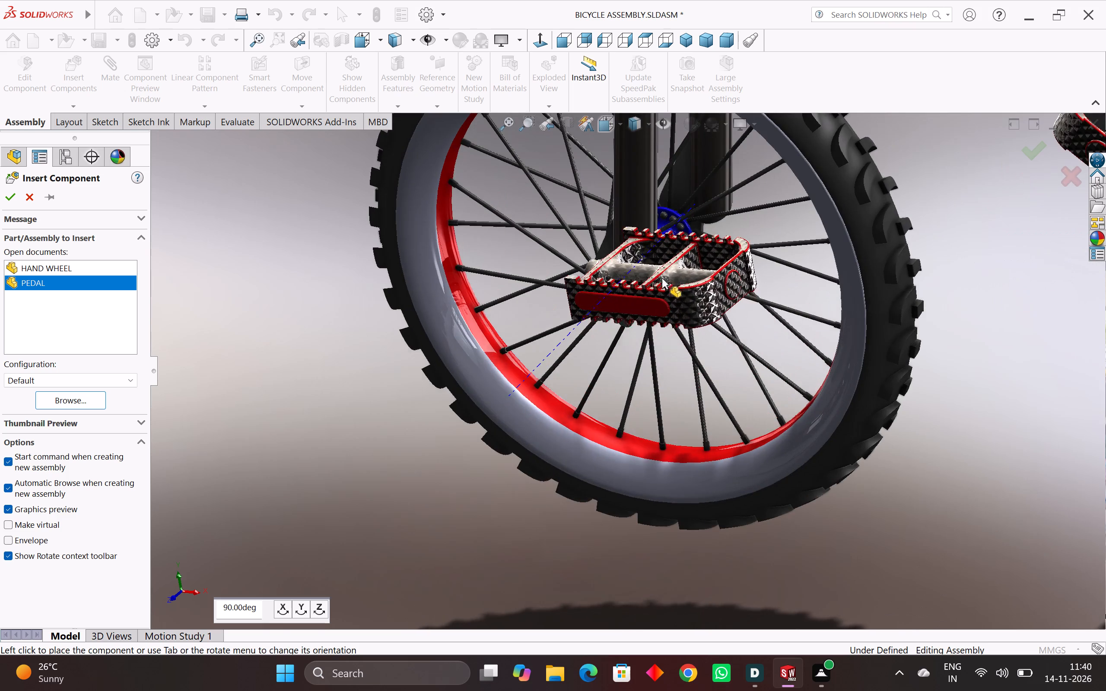
pyautogui.scroll(4, 661, 277)
pyautogui.scroll(-5, 657, 282)
pyautogui.scroll(3, 565, 383)
pyautogui.scroll(-4, 564, 412)
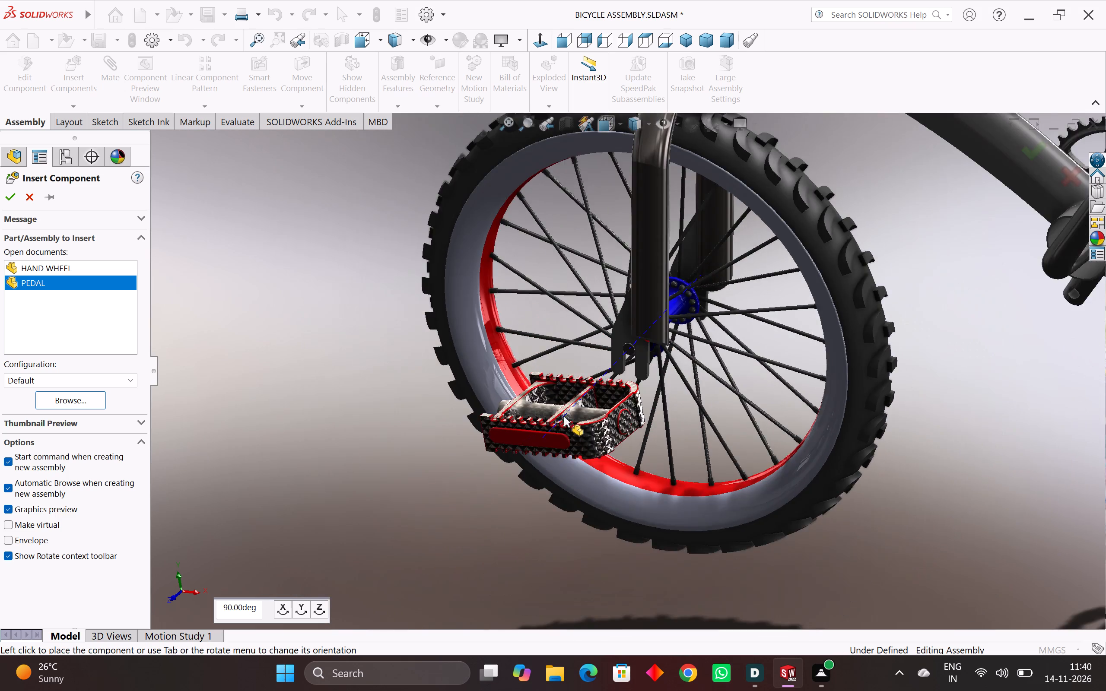
pyautogui.scroll(4, 564, 417)
pyautogui.scroll(-9, 564, 417)
pyautogui.scroll(5, 585, 411)
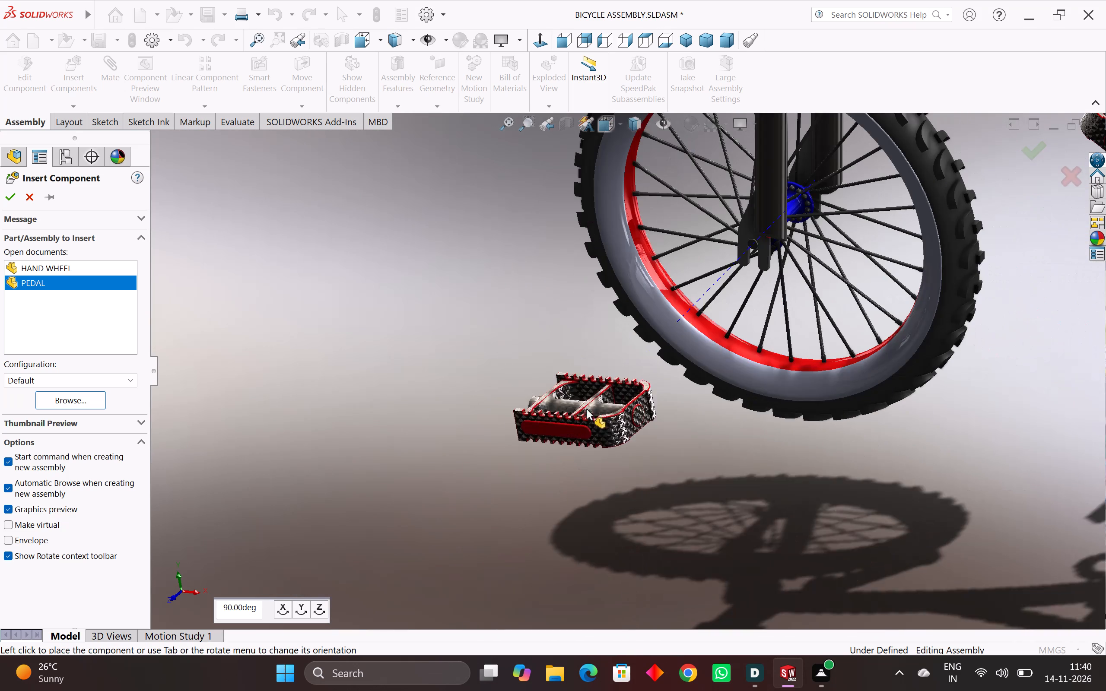
pyautogui.scroll(3, 737, 317)
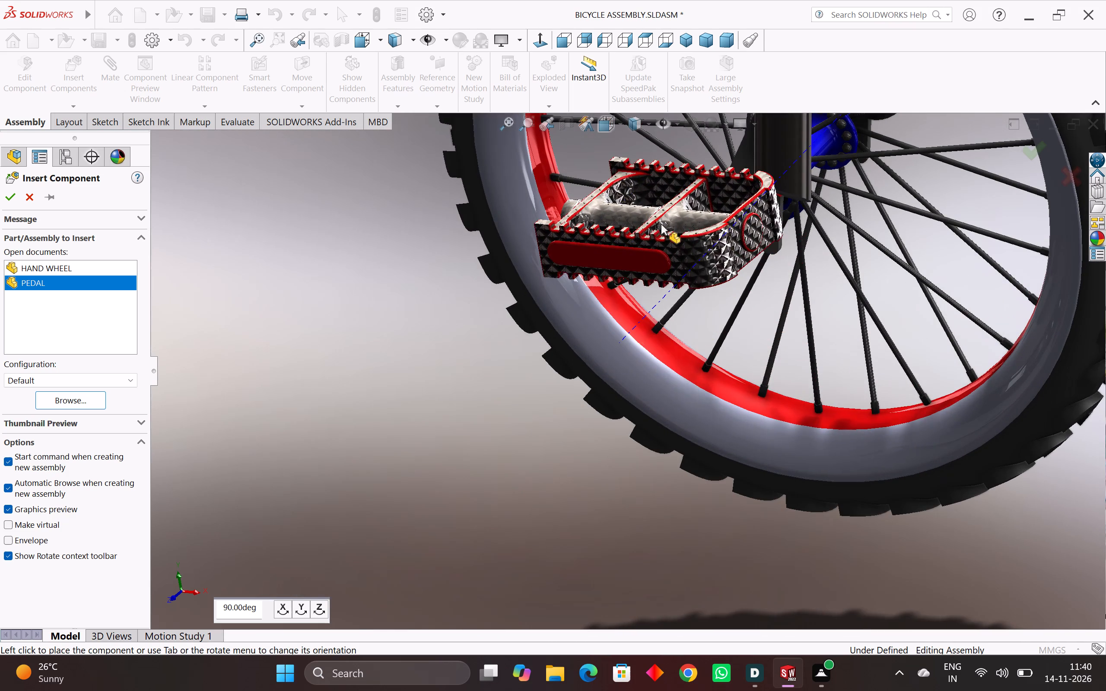
# Compare the pedal preview with the front wheel's spokes, rim and tire, holding it beside, in front of and below the wheel.
pyautogui.scroll(3, 665, 225)
pyautogui.scroll(-3, 666, 226)
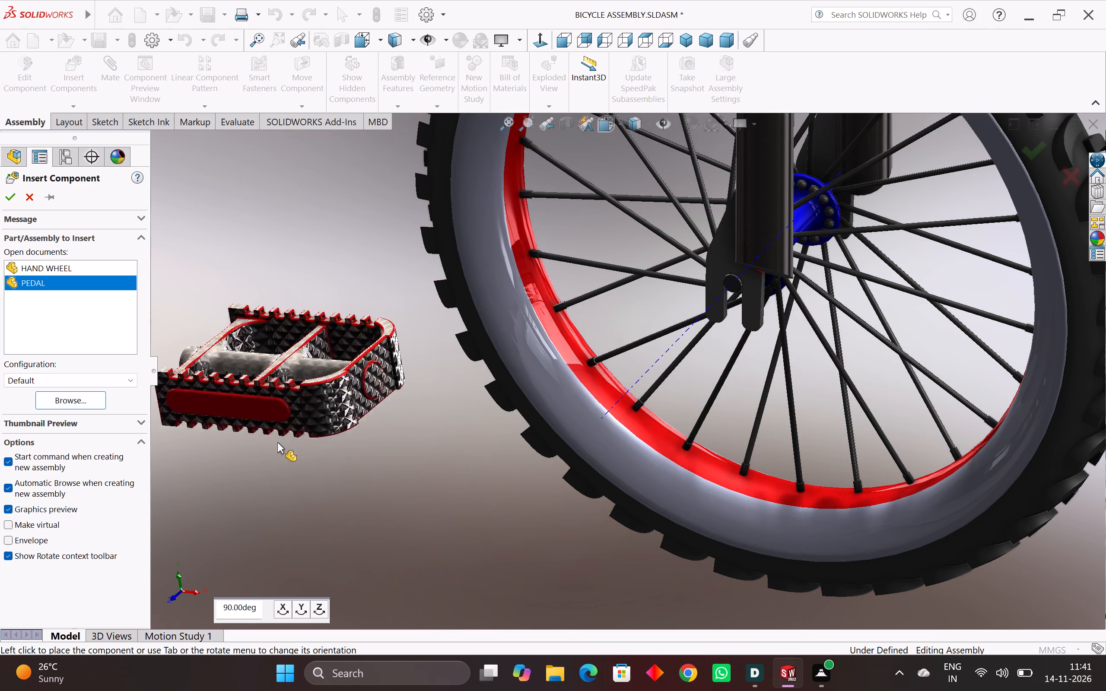
pyautogui.scroll(-3, 814, 476)
pyautogui.scroll(1, 758, 386)
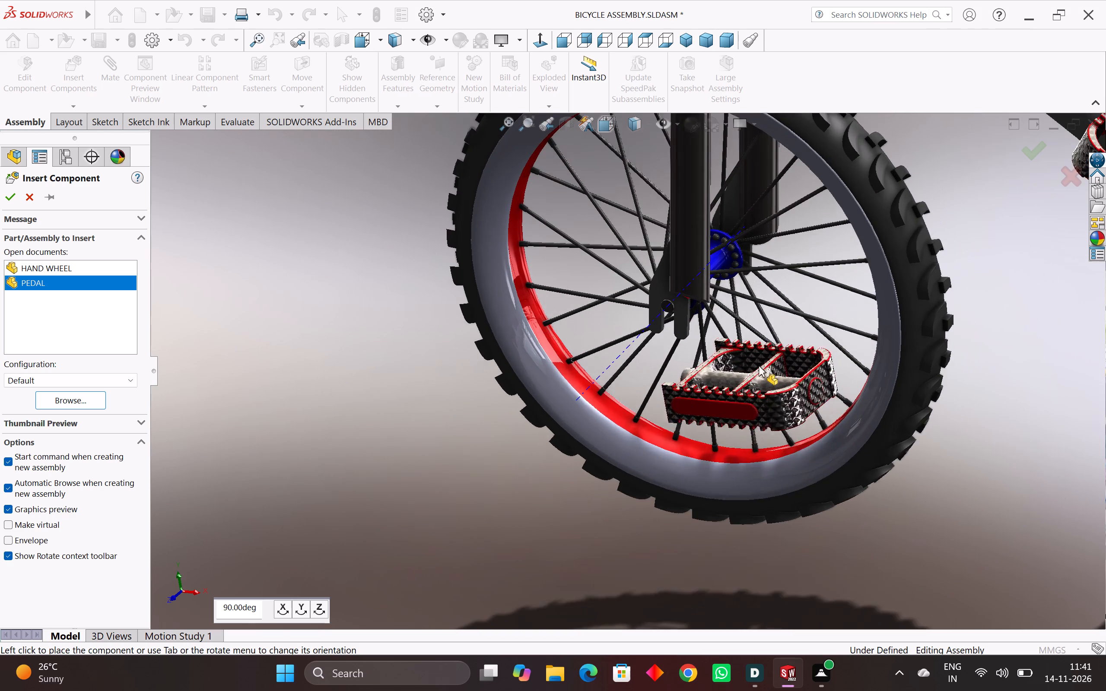
pyautogui.scroll(1, 759, 366)
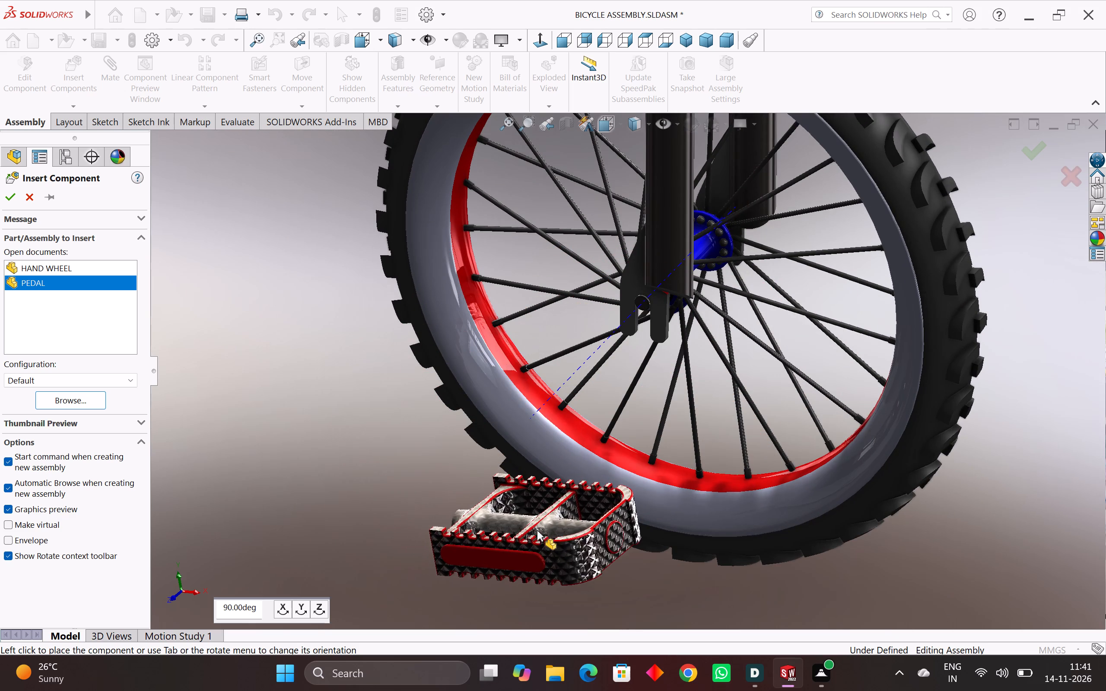
pyautogui.scroll(-2, 572, 538)
pyautogui.scroll(2, 645, 375)
pyautogui.scroll(-4, 547, 314)
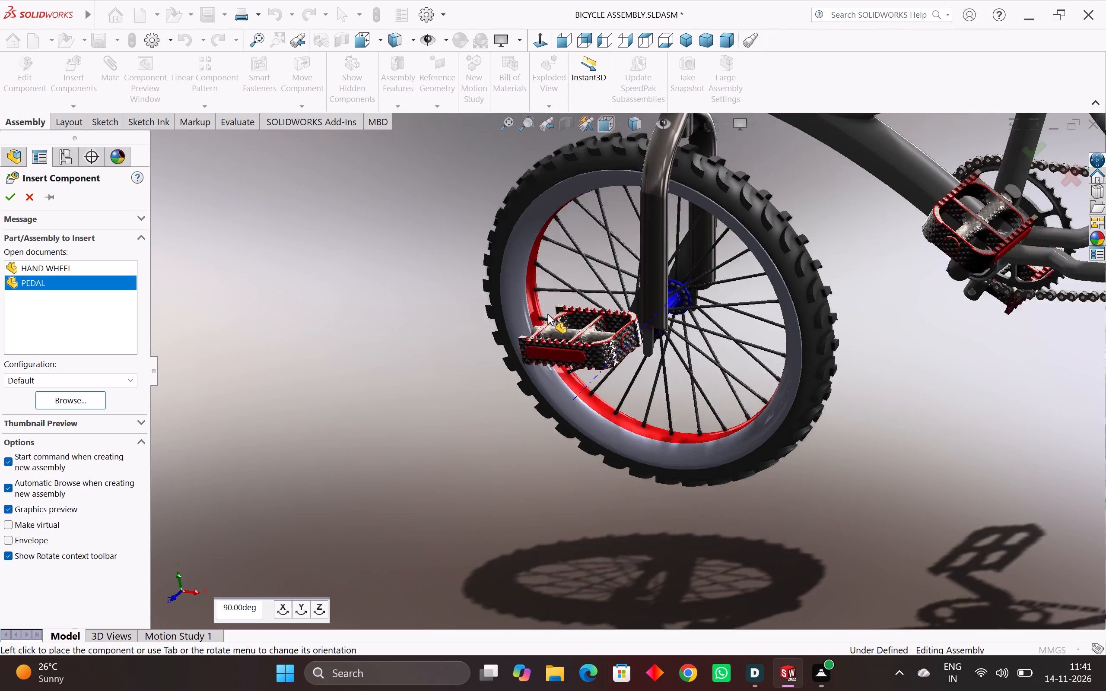
pyautogui.scroll(5, 541, 261)
pyautogui.scroll(-4, 541, 261)
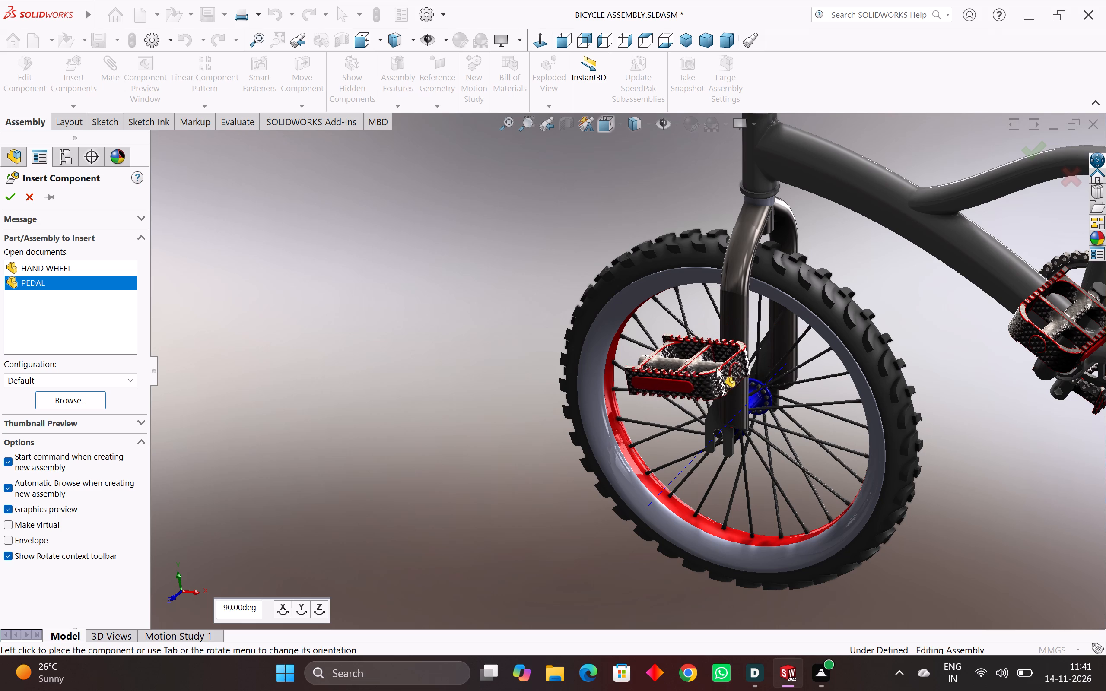
# Check the pedal preview near the front fork and hub against the pedal already mounted on the crank.
pyautogui.scroll(-2, 899, 449)
pyautogui.scroll(1, 923, 411)
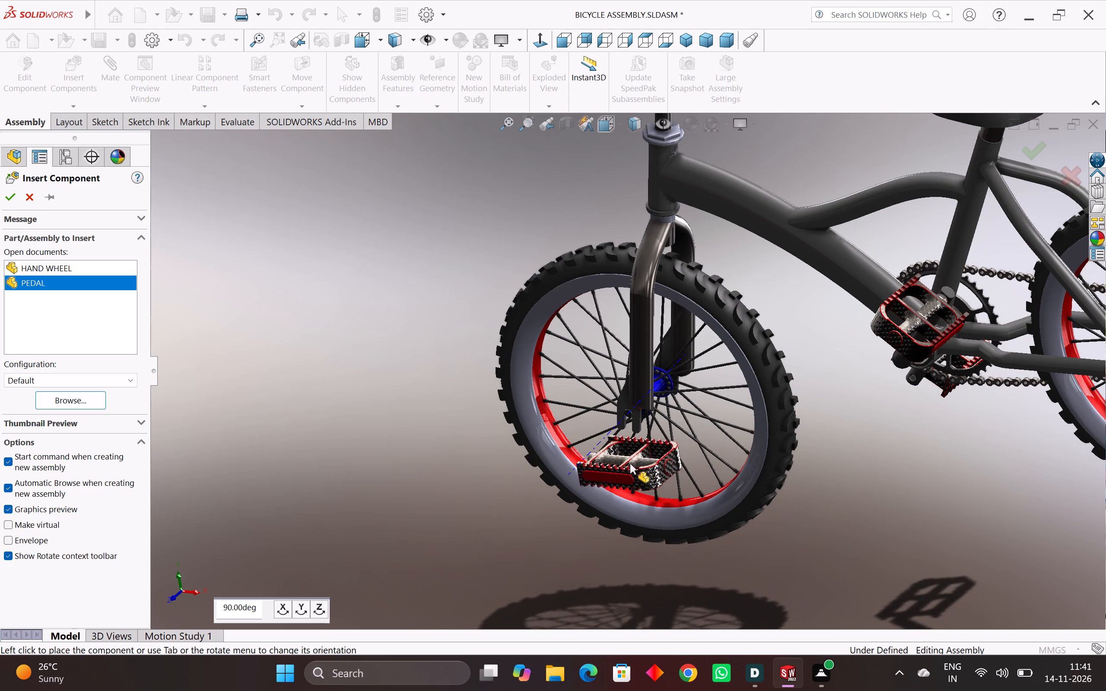
pyautogui.scroll(3, 612, 462)
pyautogui.scroll(3, 553, 439)
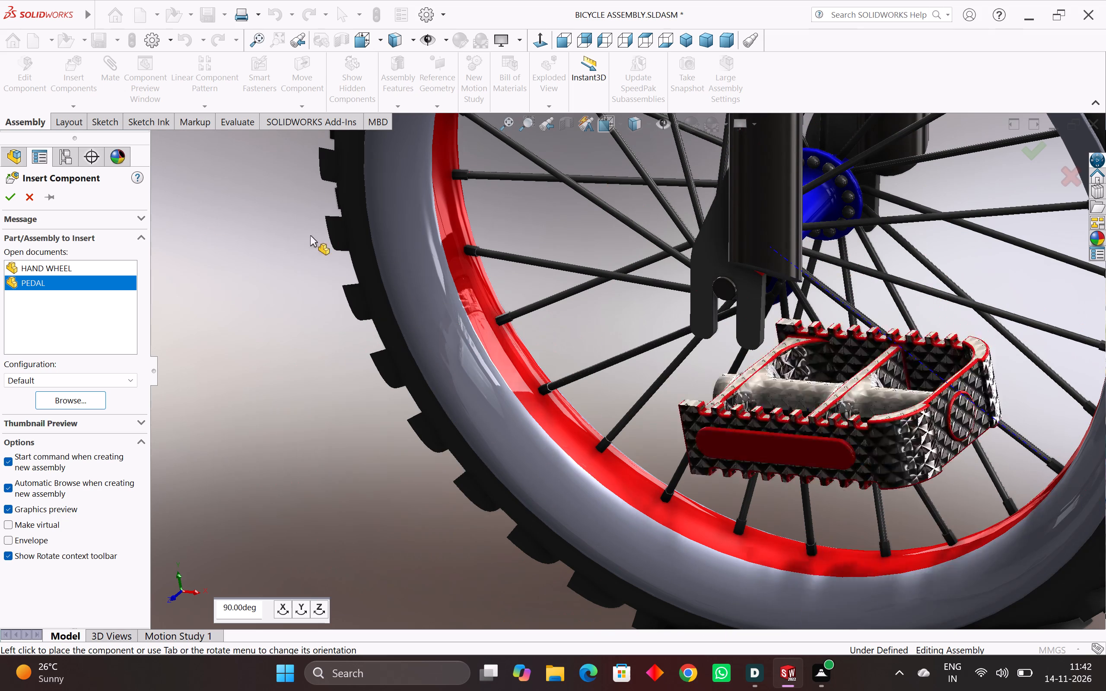
pyautogui.scroll(-3, 716, 401)
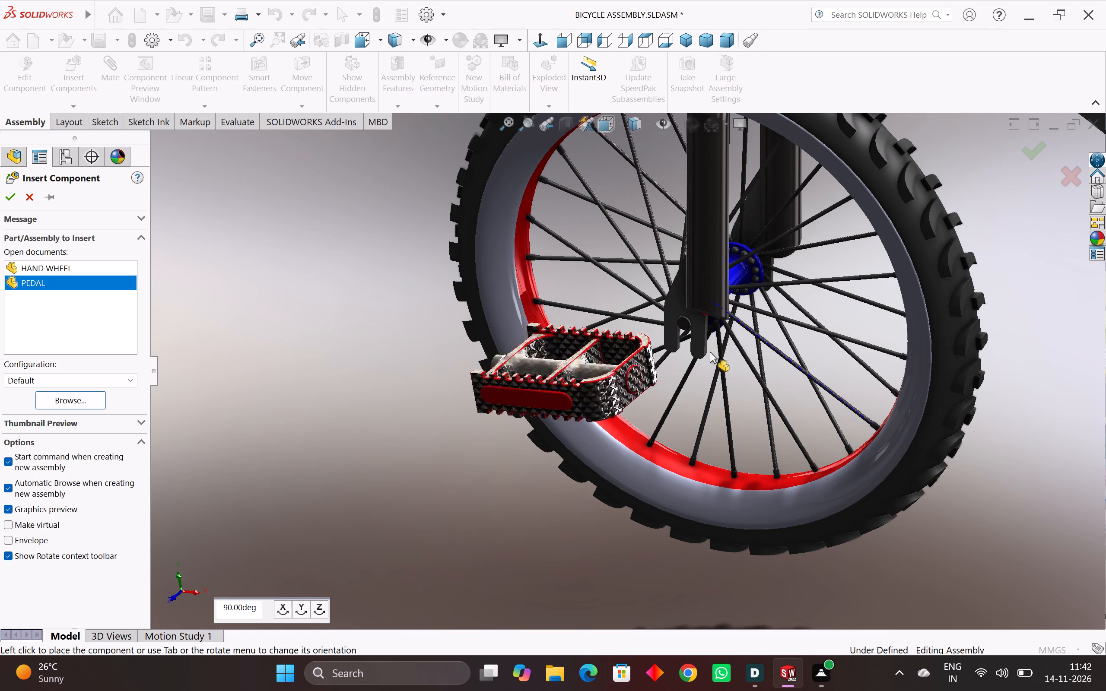
pyautogui.scroll(-4, 740, 395)
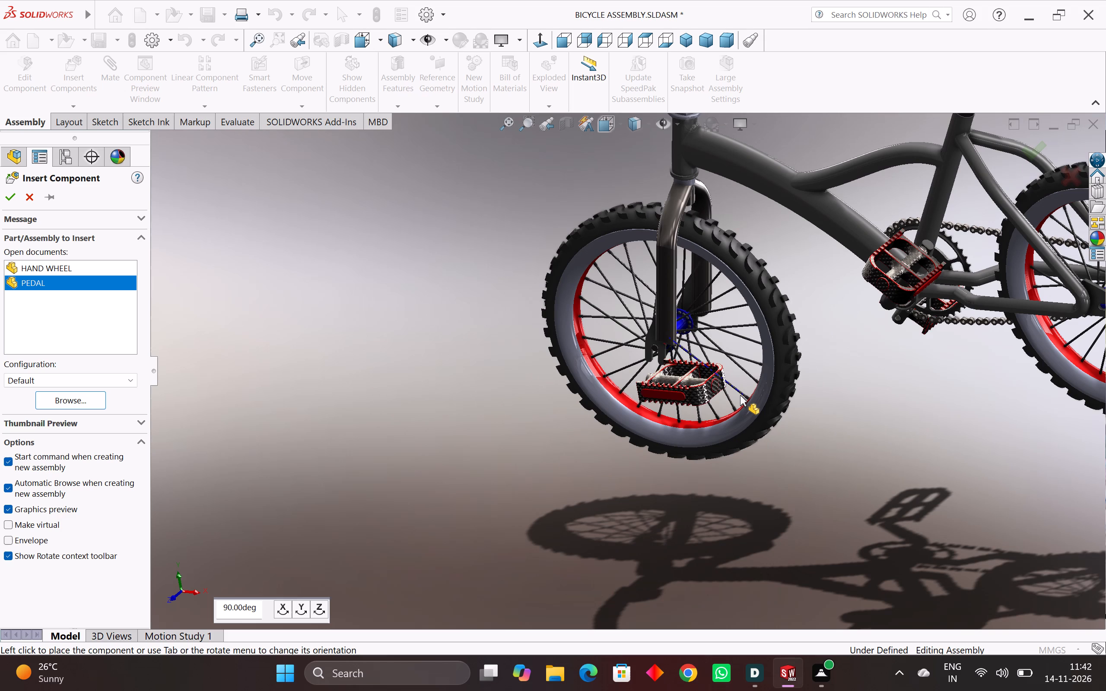
pyautogui.scroll(5, 740, 395)
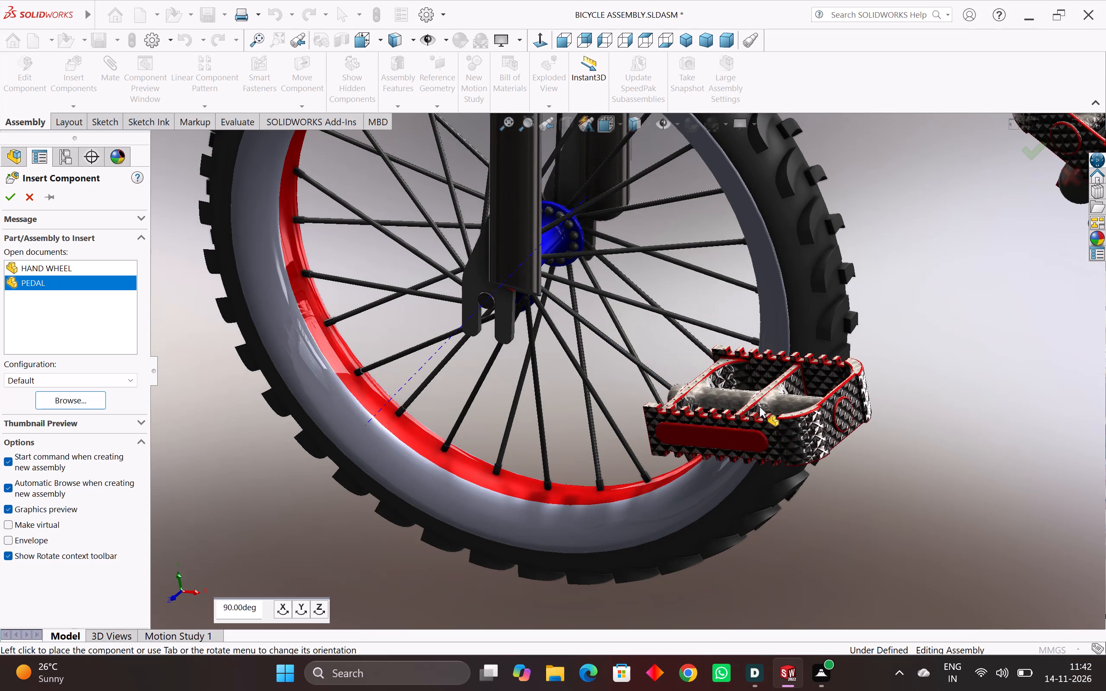
pyautogui.scroll(-3, 711, 322)
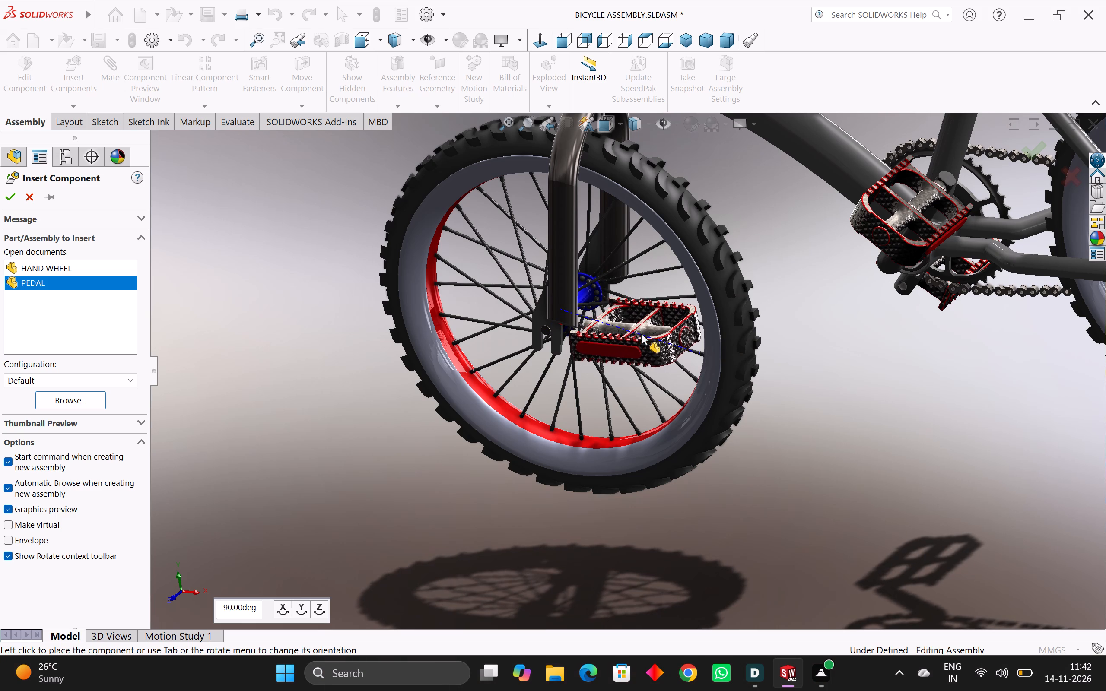
pyautogui.scroll(-2, 648, 345)
pyautogui.scroll(1, 650, 352)
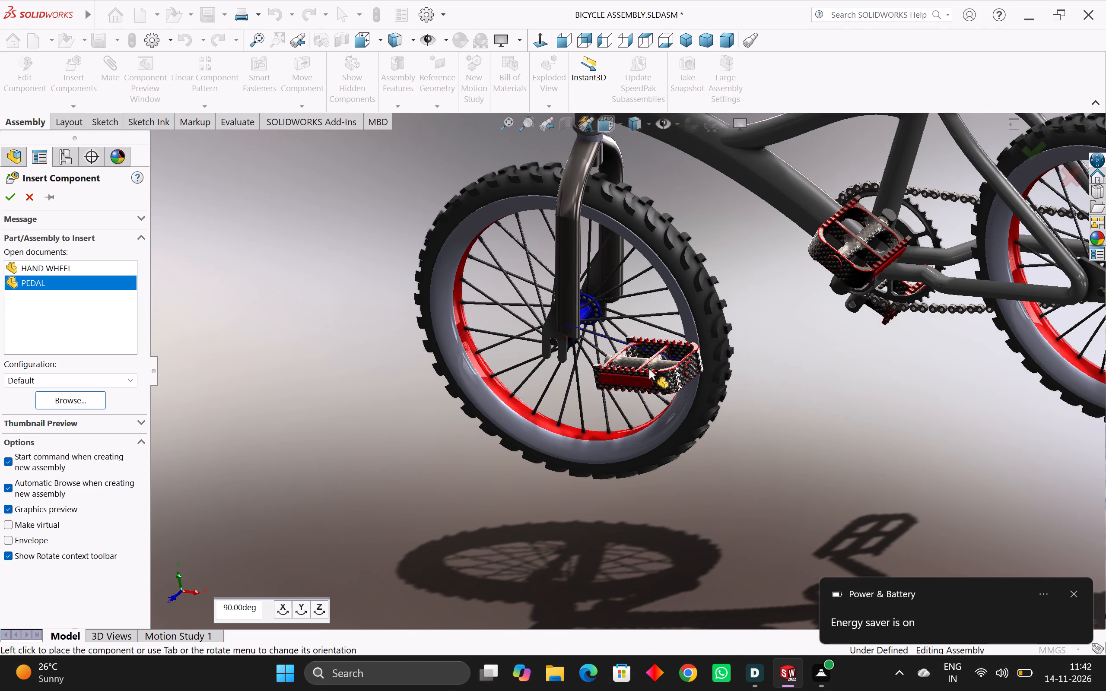
# Compare the pedal preview with the complete bicycle, between the front wheel and crank and around the front fork.
pyautogui.scroll(-3, 702, 361)
pyautogui.scroll(3, 718, 361)
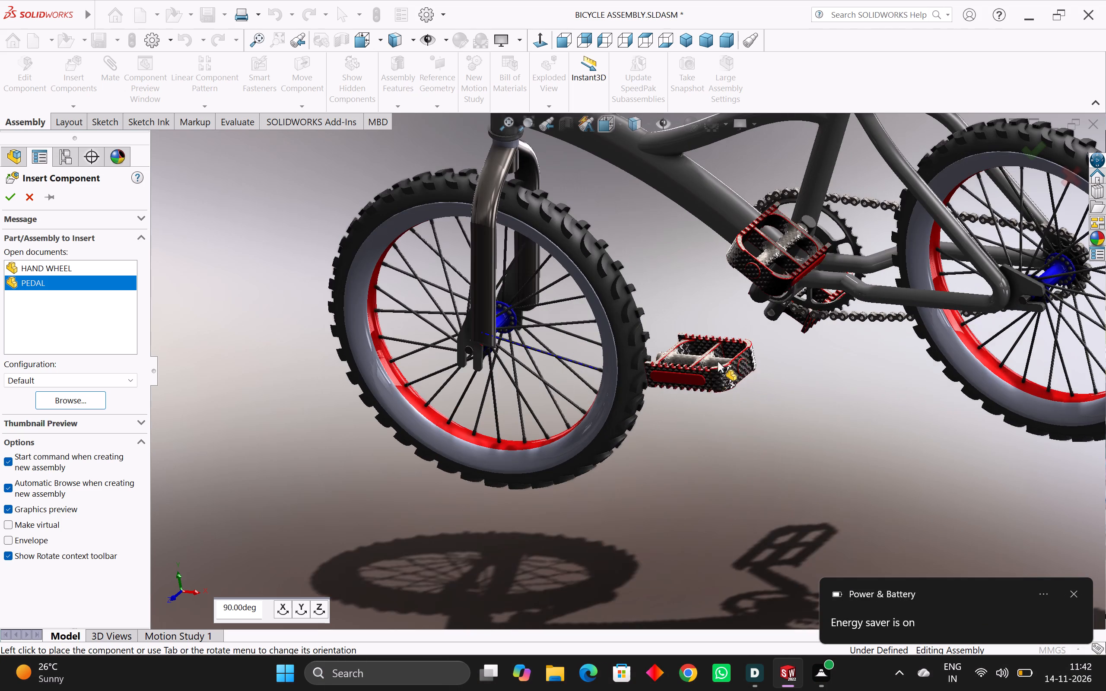
pyautogui.scroll(-3, 683, 373)
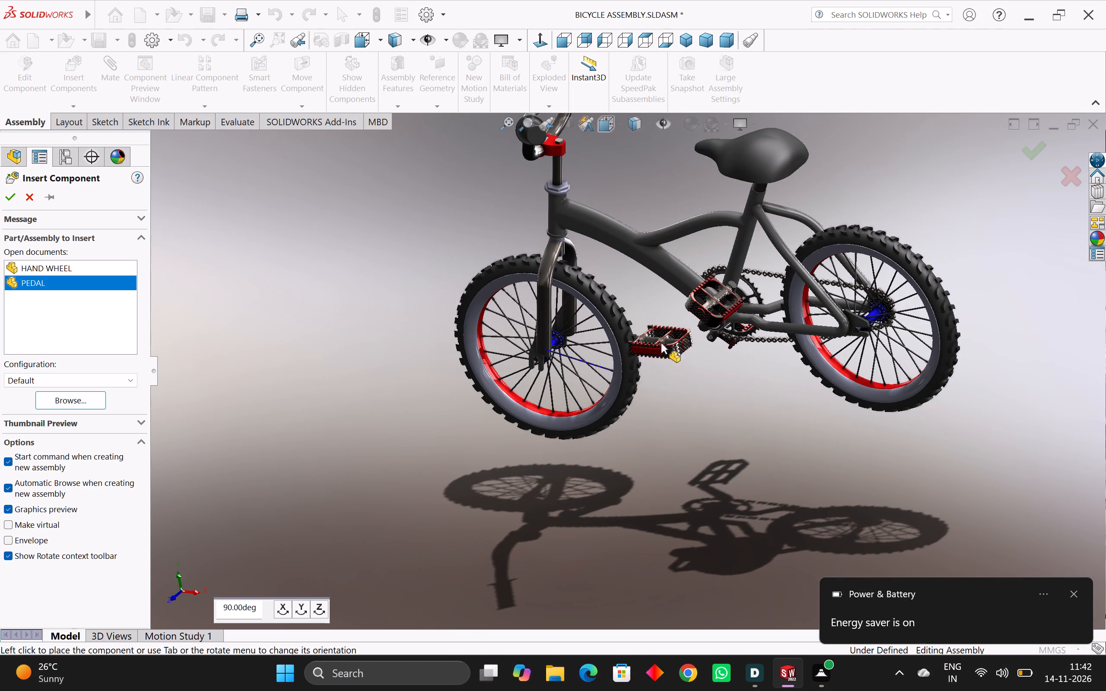
pyautogui.scroll(-2, 662, 349)
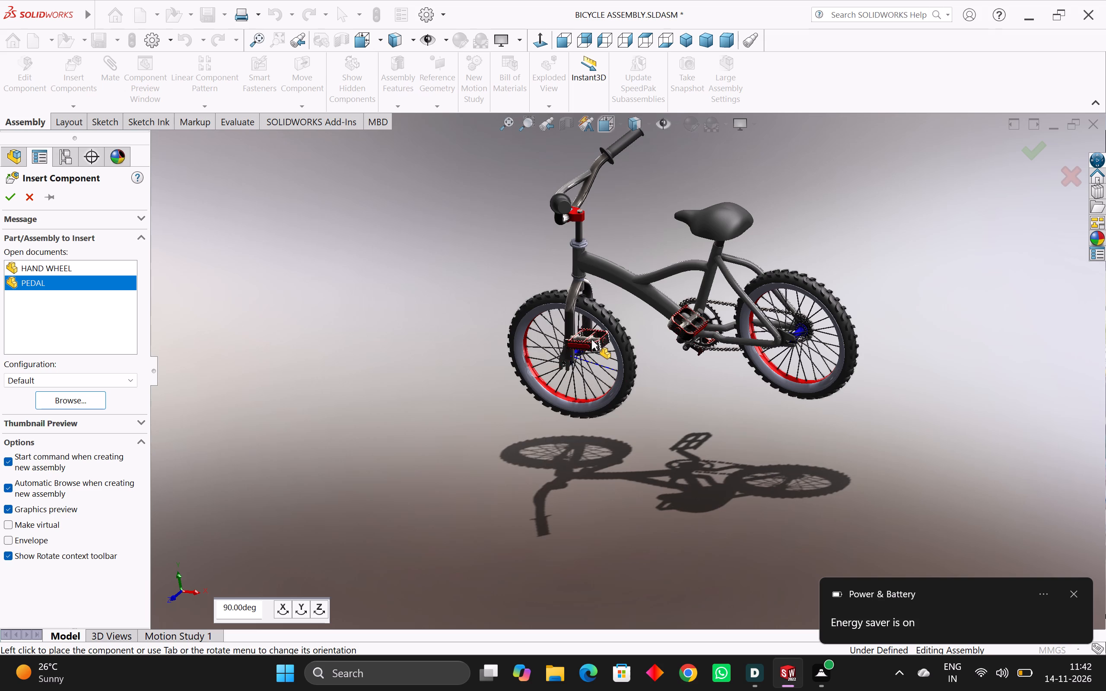
pyautogui.scroll(3, 538, 330)
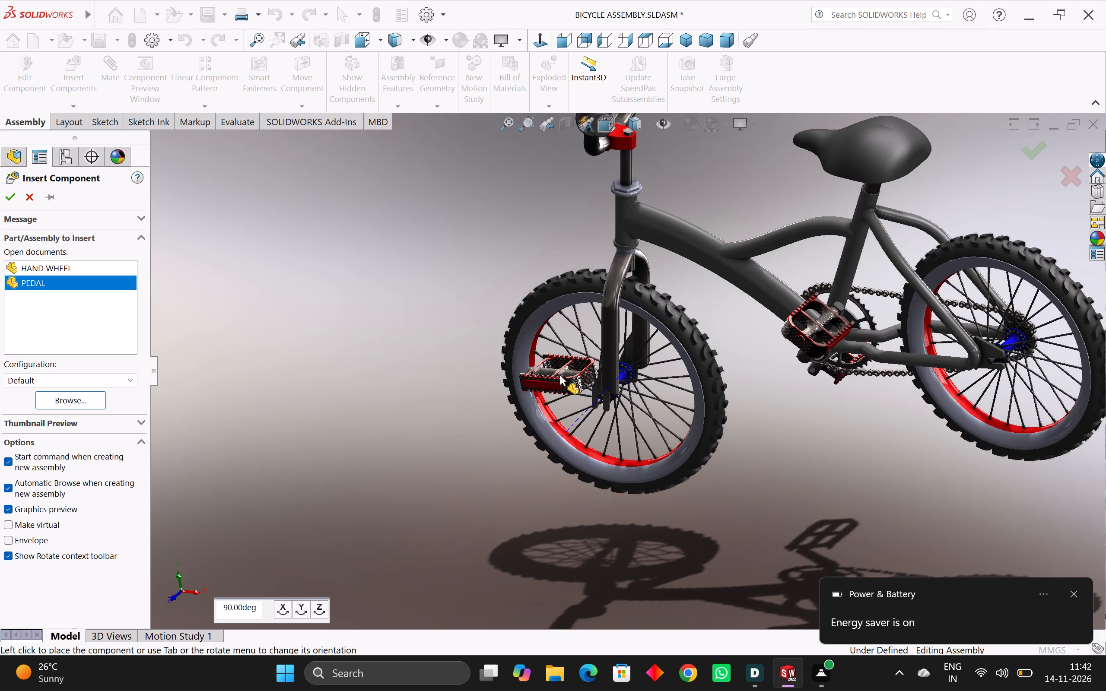
pyautogui.scroll(3, 559, 375)
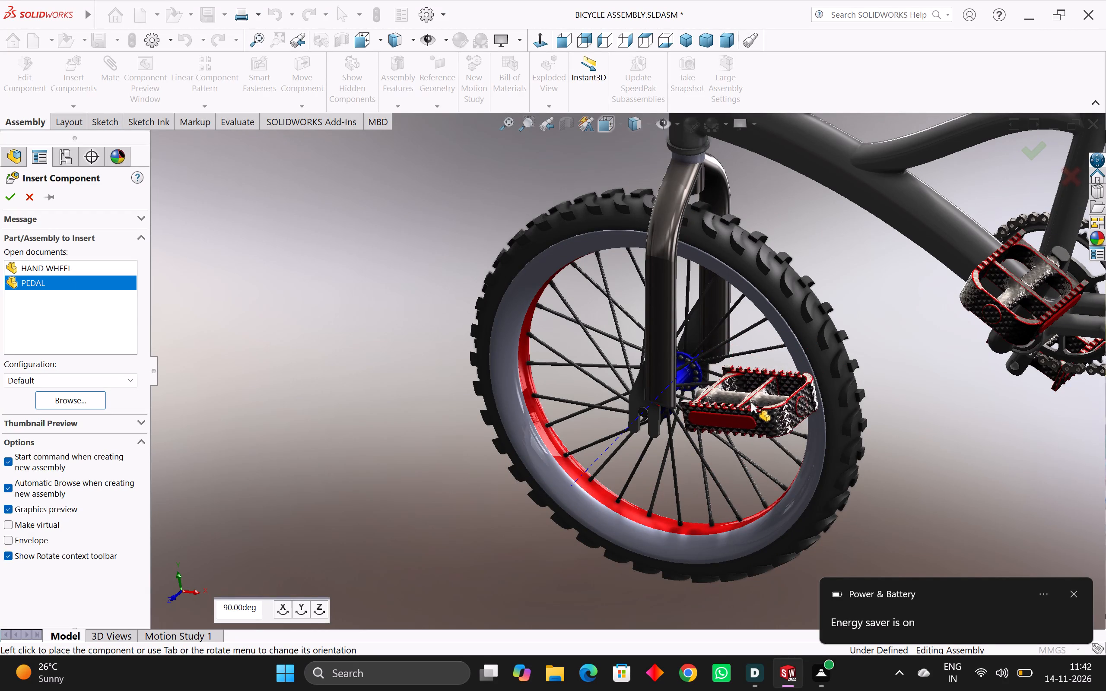
pyautogui.scroll(-2, 654, 389)
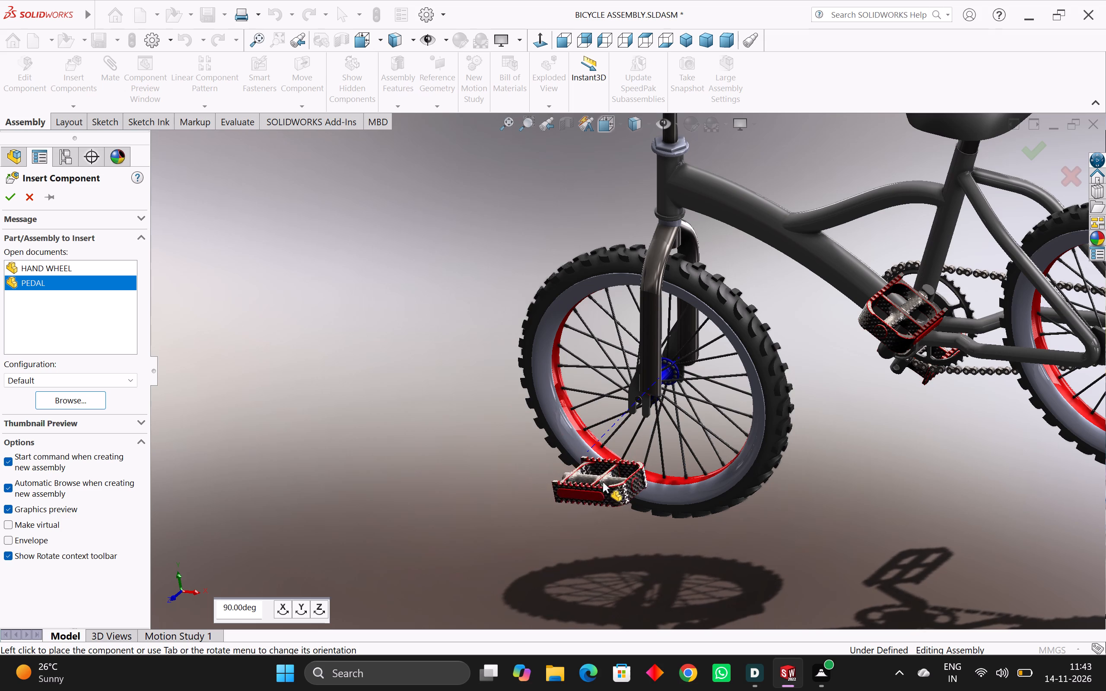
# Inspect the pedal preview's spindle, cross ribs, toothed edges and red side inset at close range in front of the front wheel.
pyautogui.scroll(4, 605, 471)
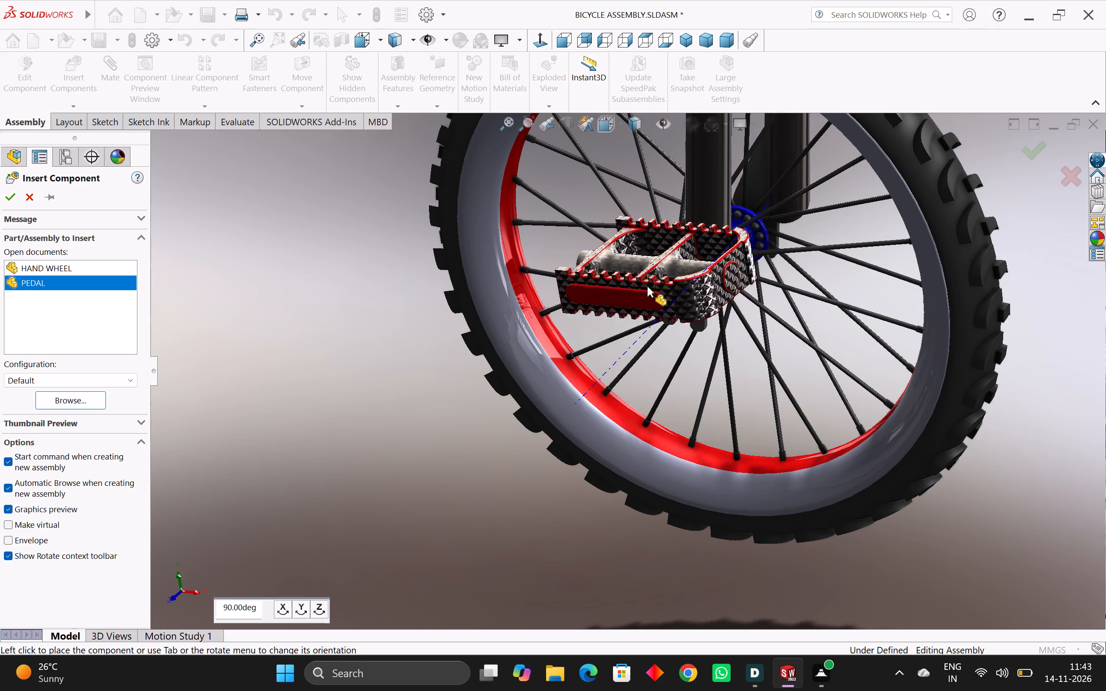
pyautogui.scroll(2, 615, 353)
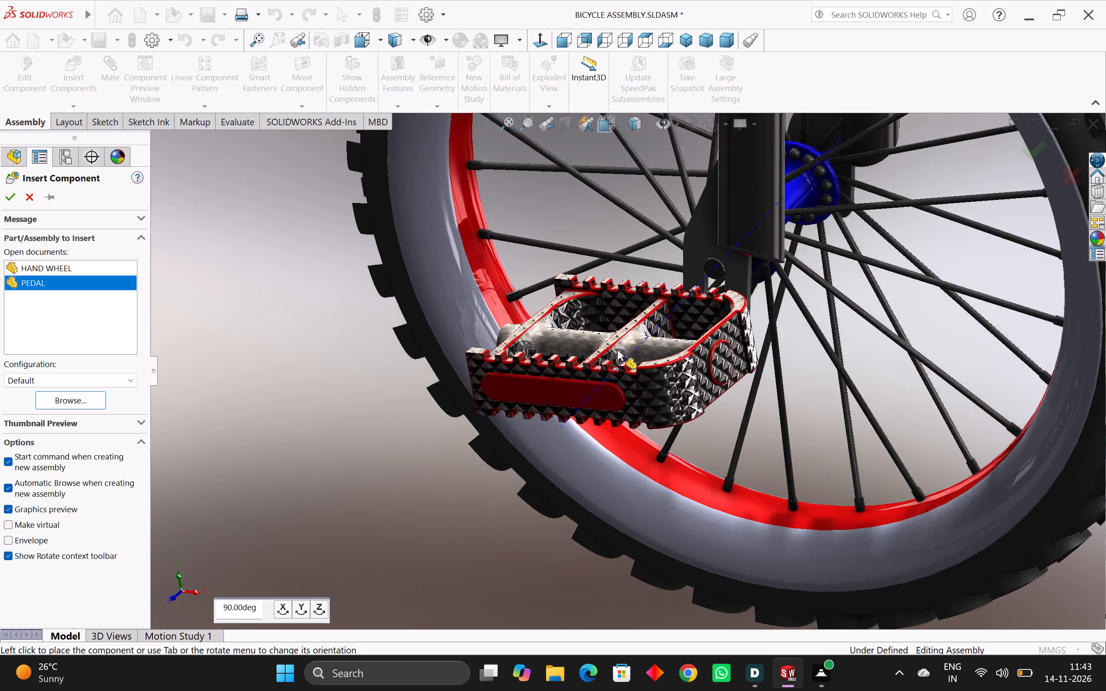
pyautogui.scroll(7, 617, 350)
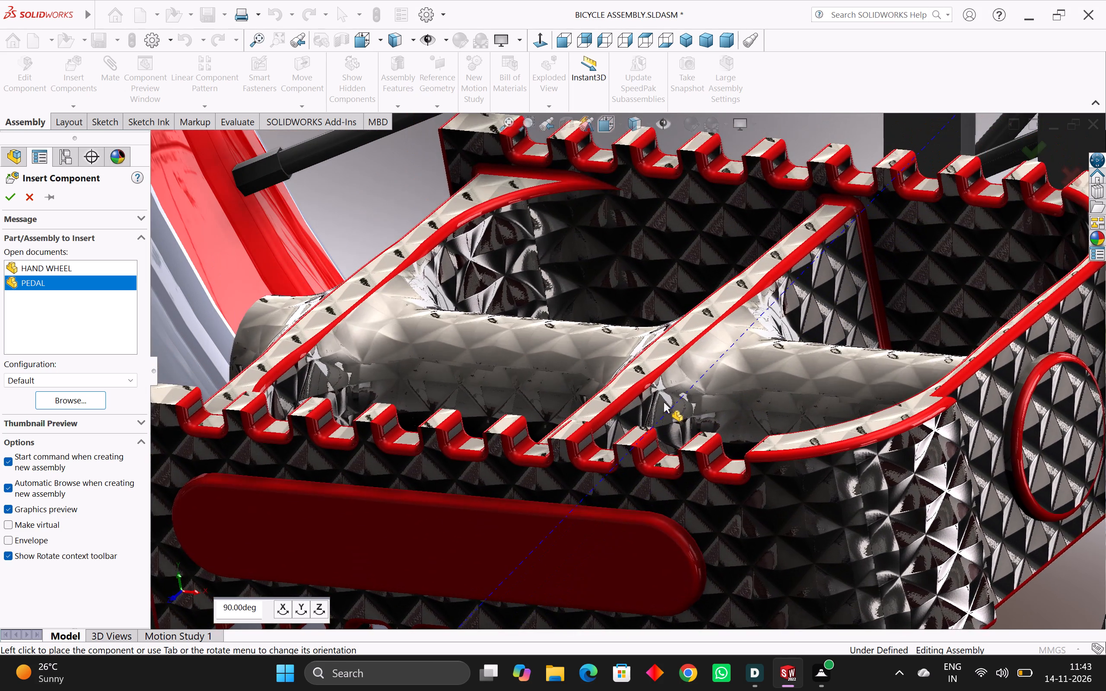
pyautogui.scroll(-9, 718, 359)
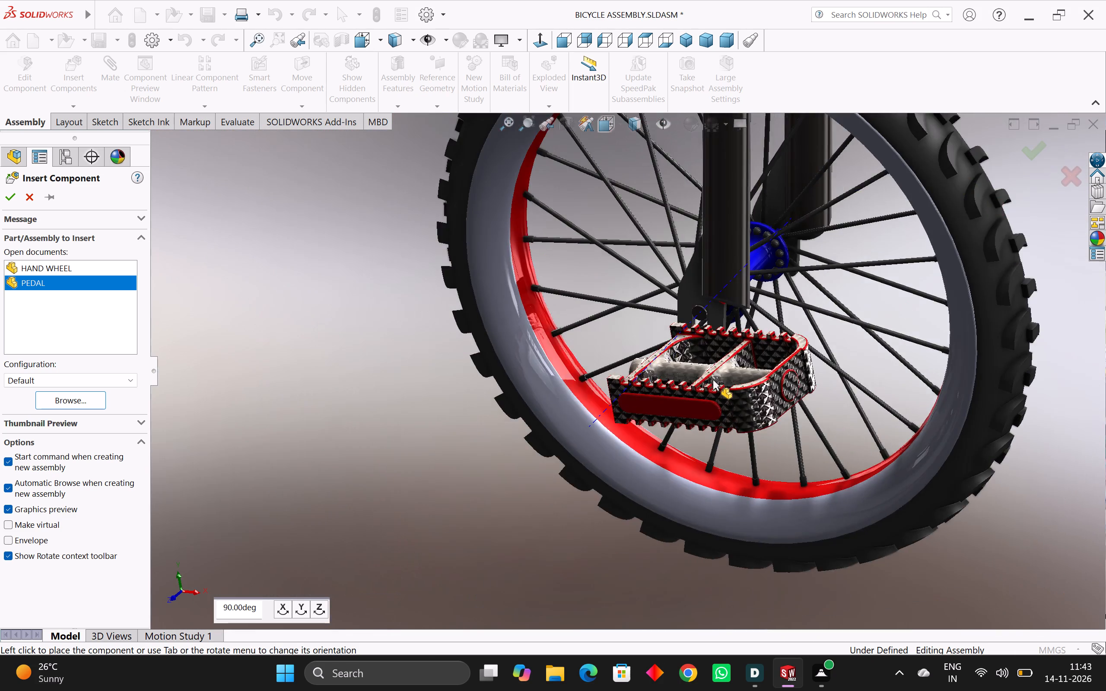
pyautogui.scroll(-3, 709, 383)
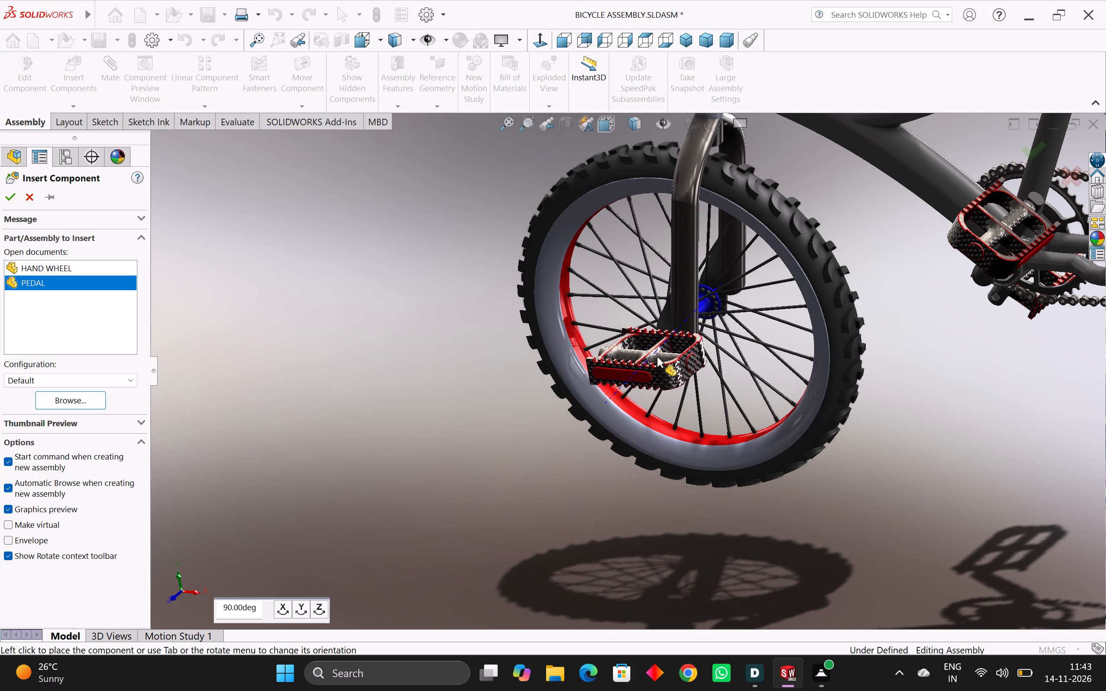
# Examine the whole bicycle and the pedal preview from a higher viewing angle, including the crank pedals and both wheels.
pyautogui.scroll(-5, 675, 355)
pyautogui.scroll(4, 781, 358)
pyautogui.moveTo(781, 358); pyautogui.dragTo(792, 373, button='middle')
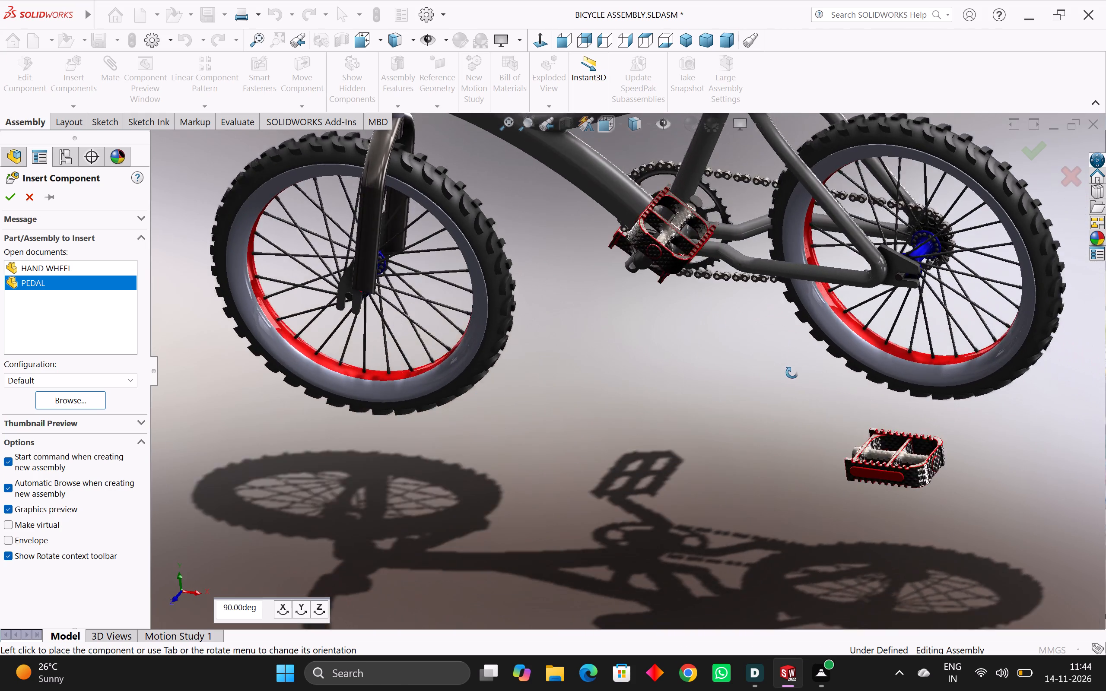
pyautogui.moveTo(792, 373); pyautogui.dragTo(808, 396, button='middle')
pyautogui.scroll(-4, 808, 396)
pyautogui.scroll(-3, 727, 343)
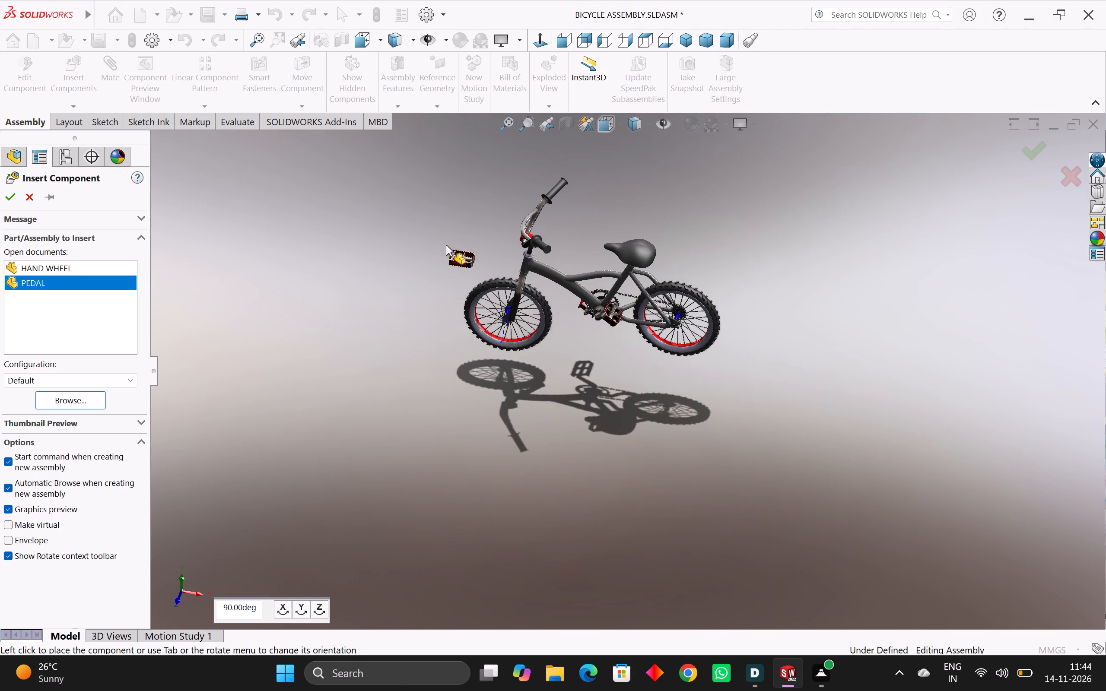
pyautogui.scroll(3, 435, 228)
pyautogui.scroll(3, 665, 422)
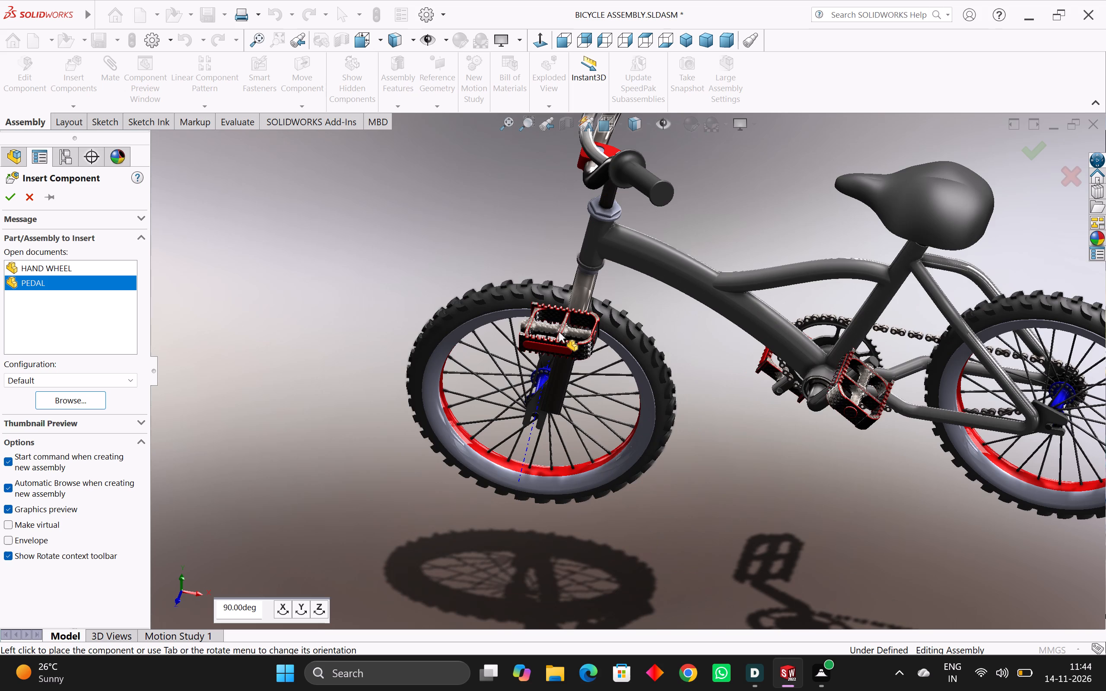
# Check the pedal preview from the raised angle against the top of the front tire, the fork and the area below the wheel.
pyautogui.scroll(4, 559, 332)
pyautogui.scroll(-4, 559, 332)
pyautogui.scroll(4, 556, 342)
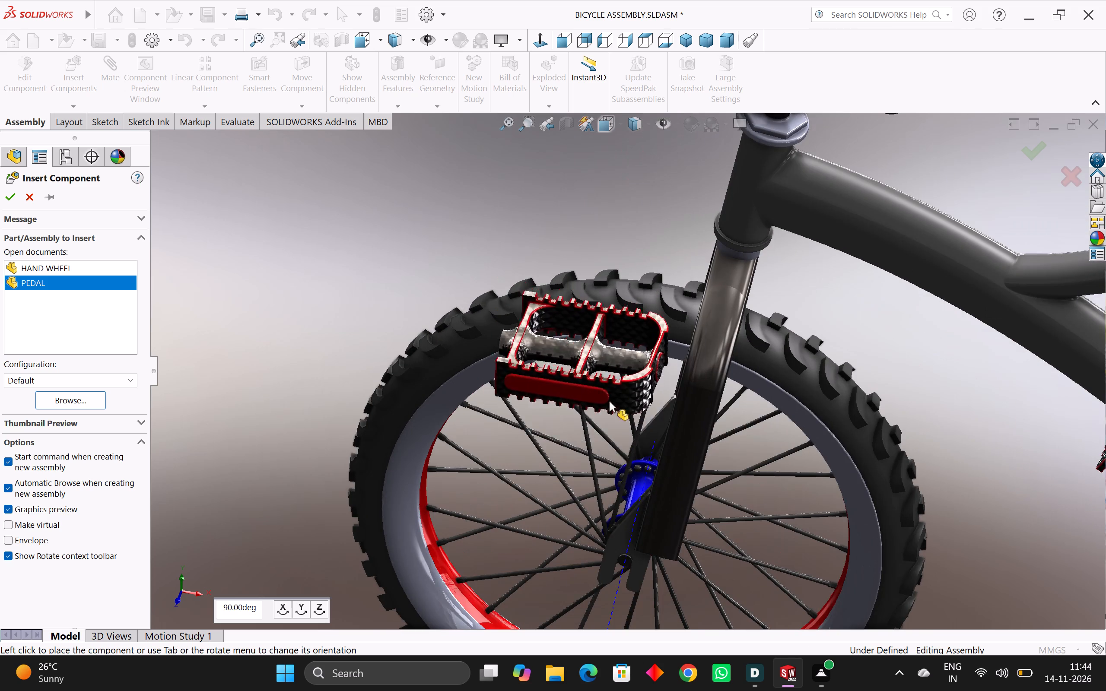
pyautogui.scroll(2, 676, 459)
pyautogui.scroll(-5, 659, 437)
pyautogui.scroll(-3, 689, 497)
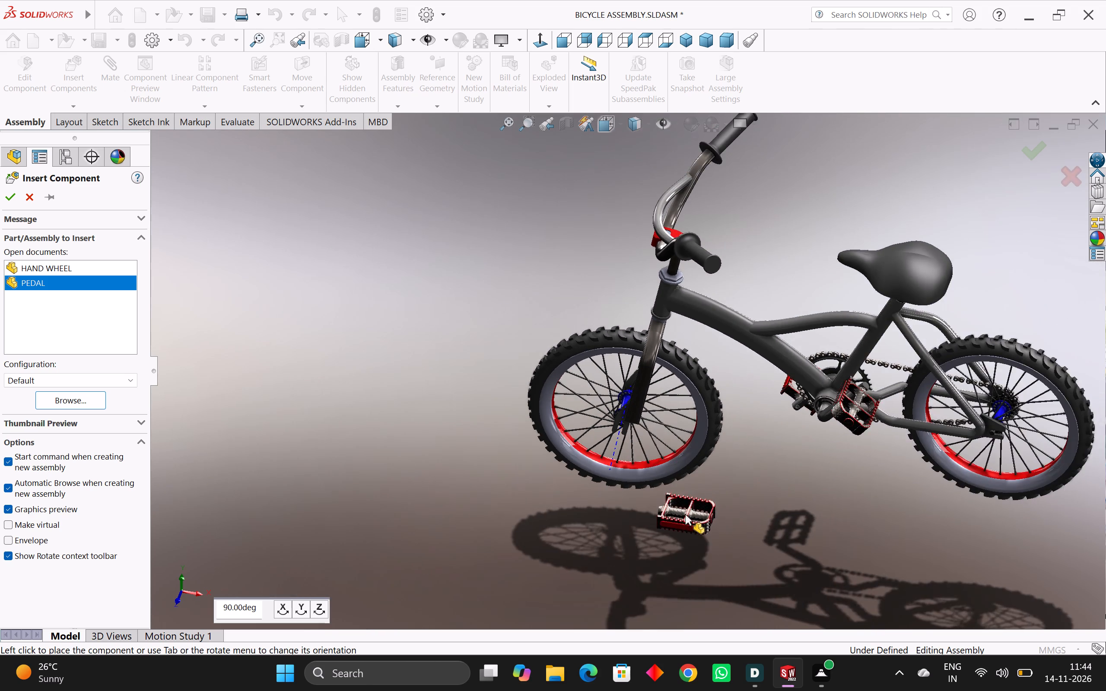
pyautogui.scroll(2, 643, 488)
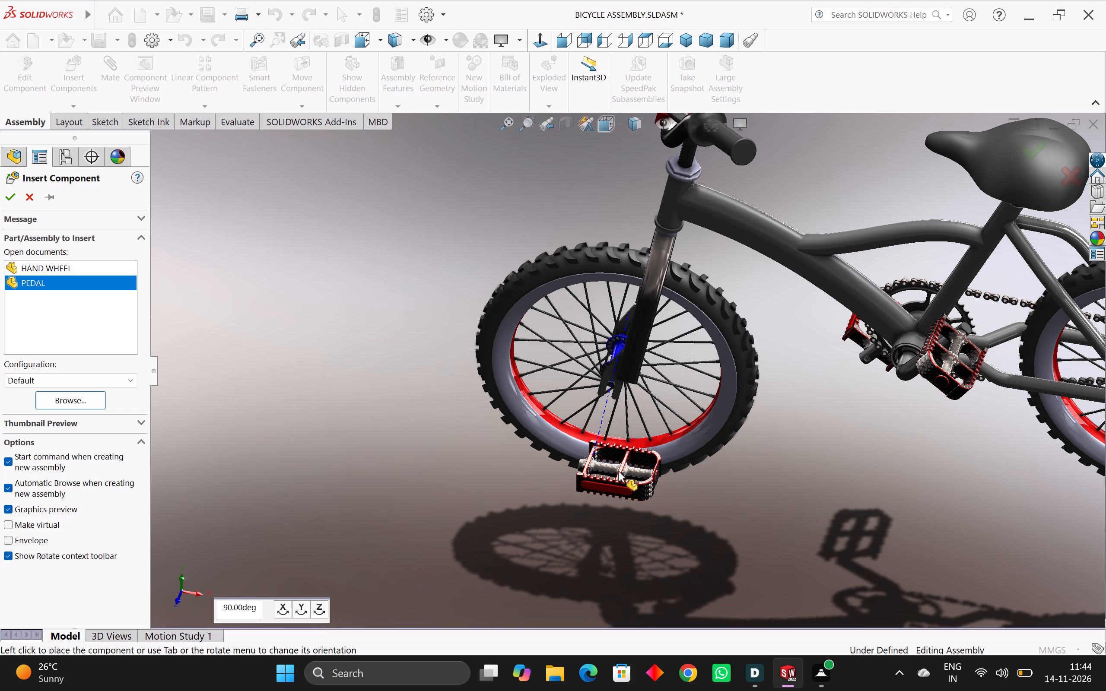
pyautogui.scroll(-1, 650, 506)
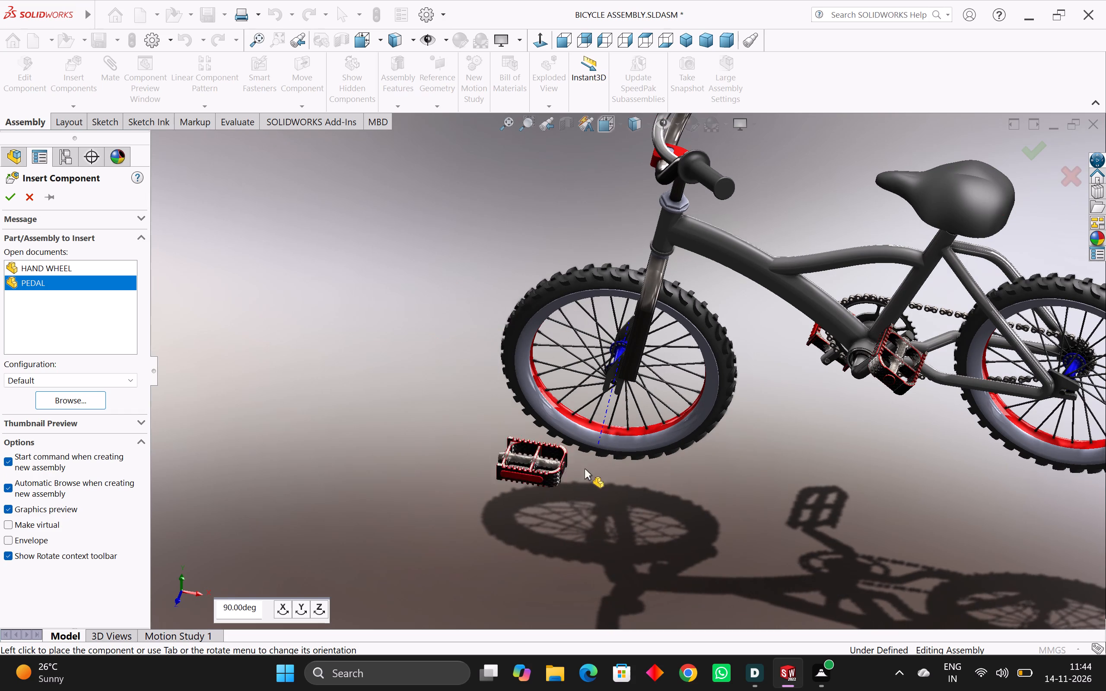
# Inspect the pedal preview's open frame and textured spindle from above, in front of the front wheel's lower rim and fork end.
pyautogui.scroll(3, 628, 424)
pyautogui.scroll(5, 628, 382)
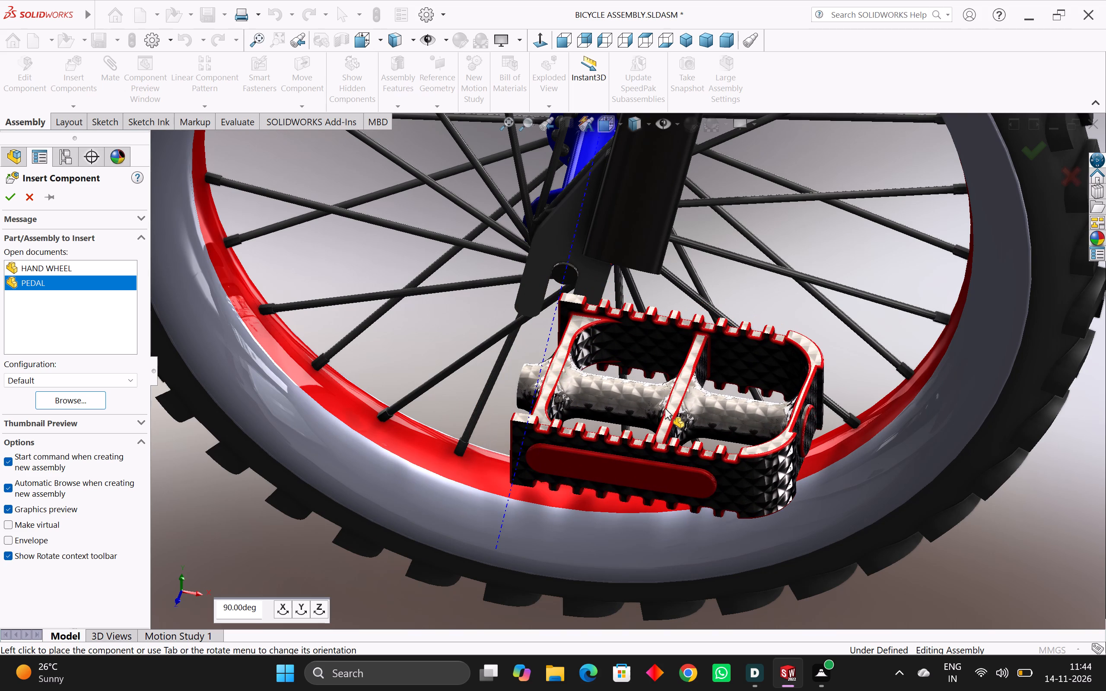
pyautogui.scroll(-3, 628, 413)
pyautogui.scroll(3, 624, 396)
pyautogui.scroll(-1, 636, 387)
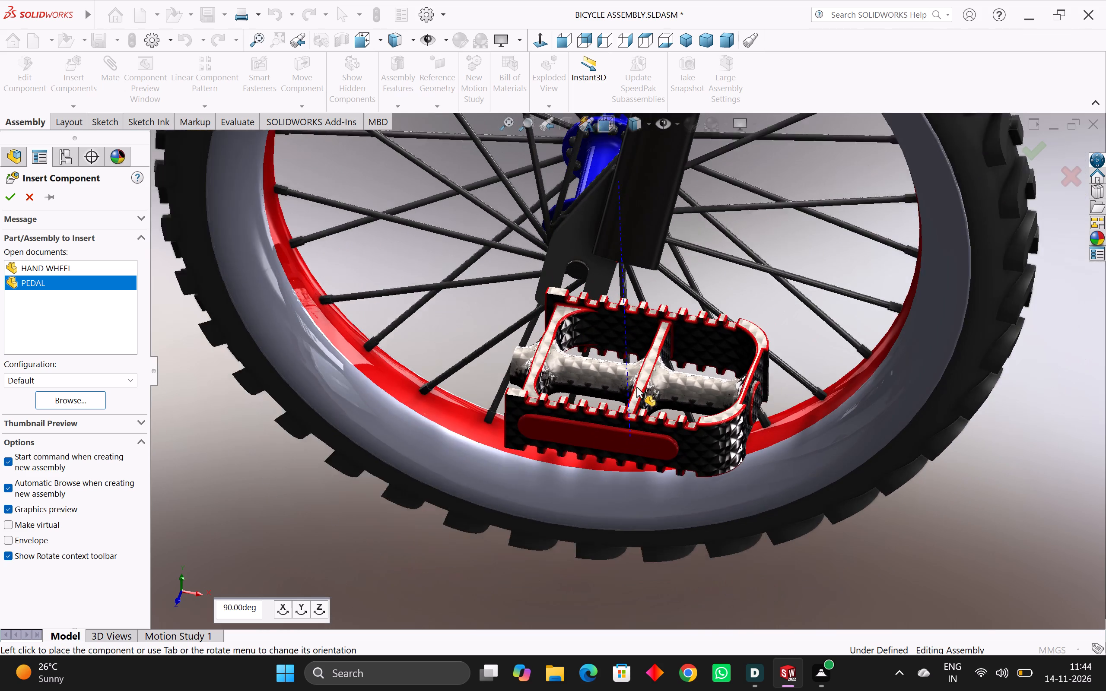
pyautogui.scroll(-1, 636, 387)
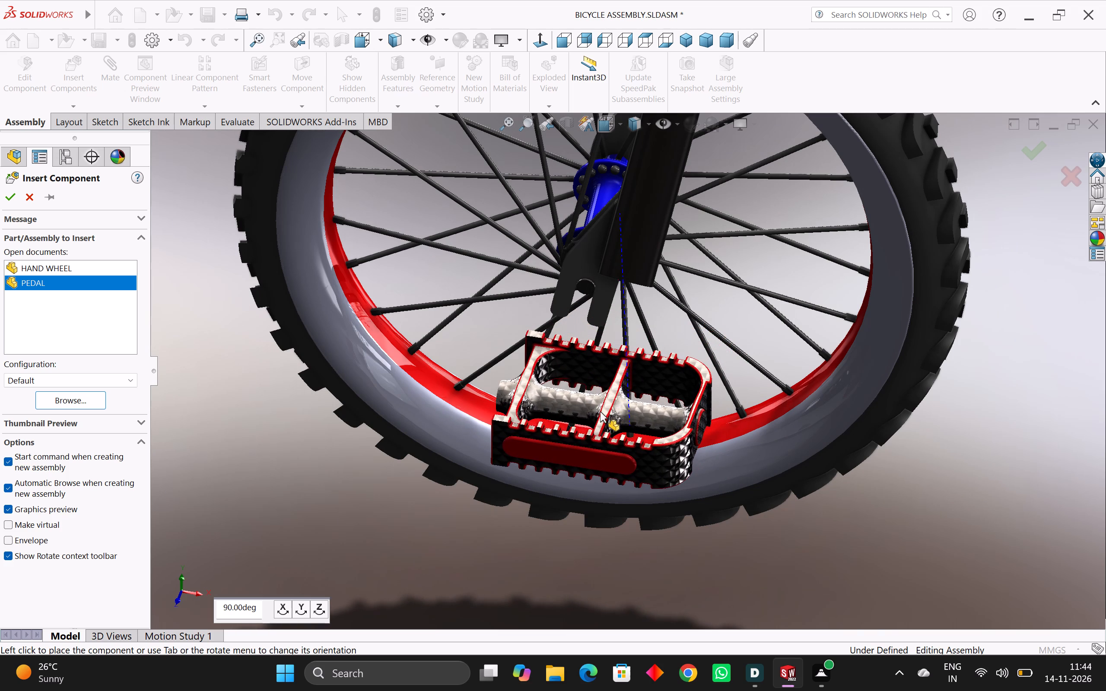
pyautogui.scroll(2, 658, 418)
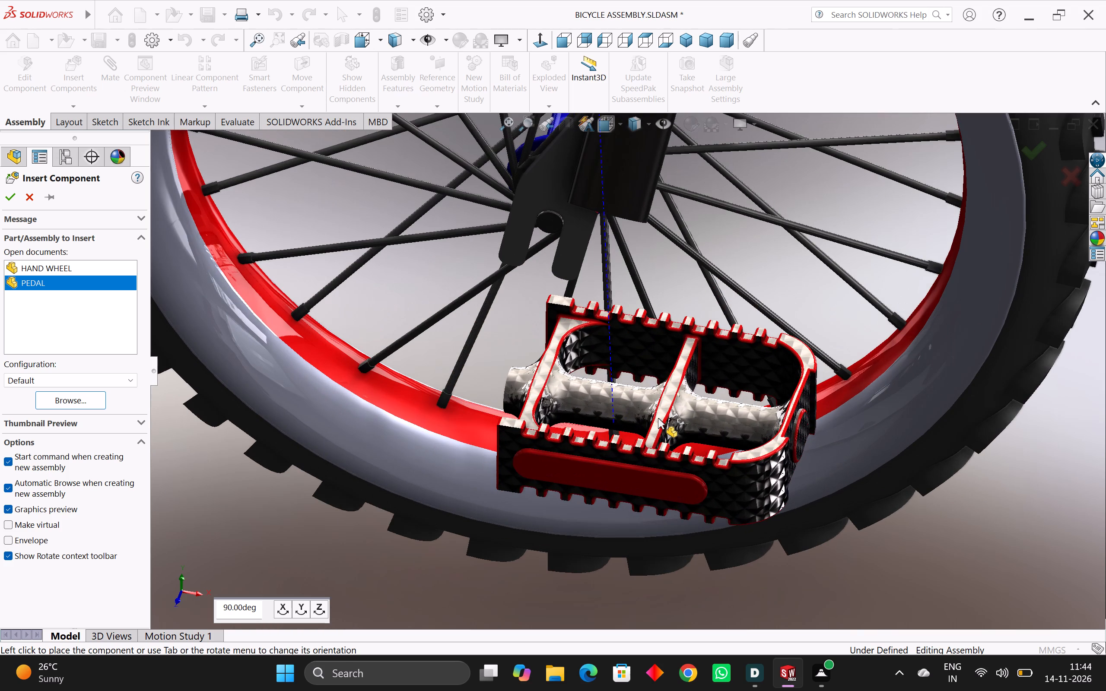
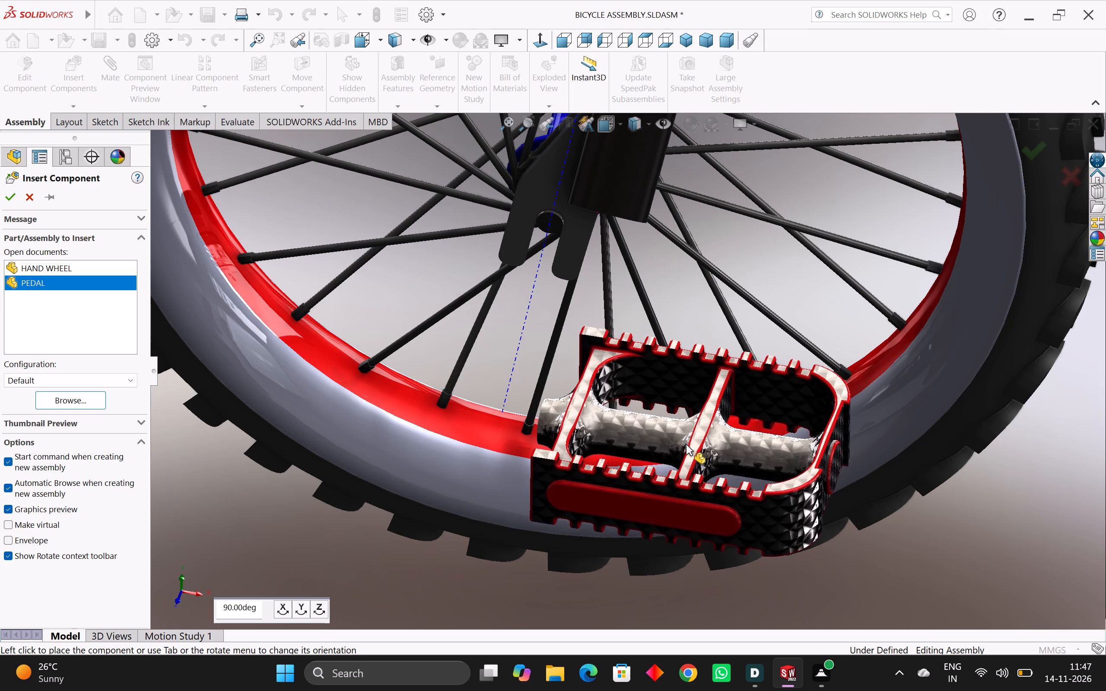
# Cancel the insertion of the extra pedal into the bicycle assembly.
pyautogui.scroll(-3, 549, 406)
pyautogui.scroll(3, 549, 406)
pyautogui.scroll(-4, 548, 406)
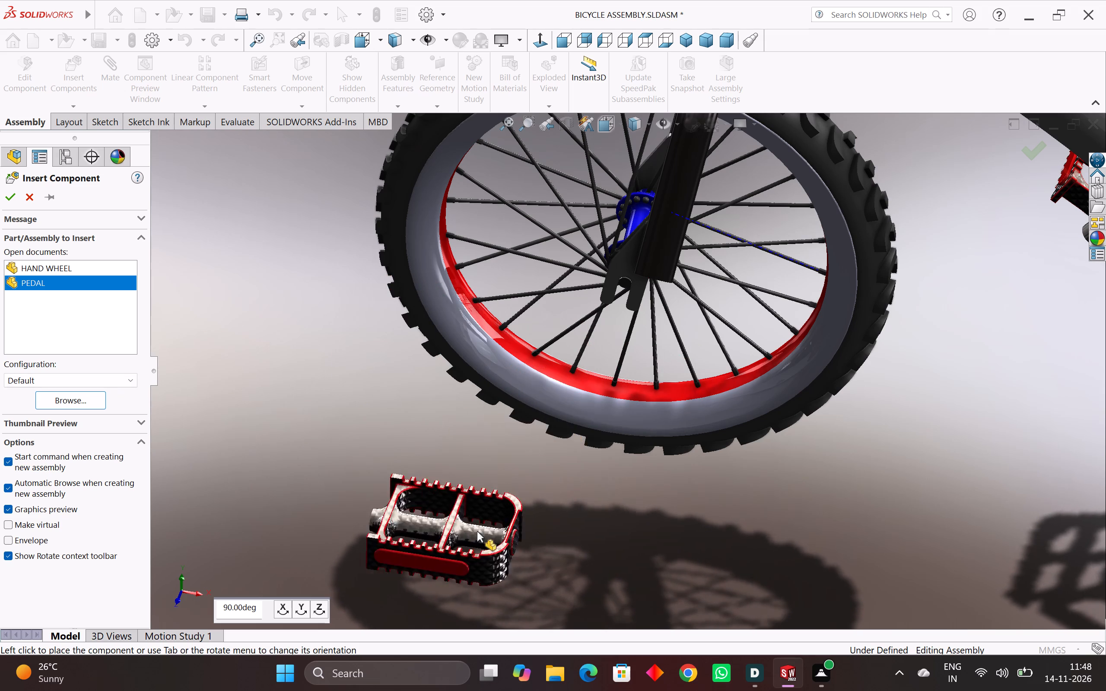
pyautogui.click(27, 195)
# Examine the whole bicycle in isometric view and the front fork end and wheel hub at close range.
pyautogui.scroll(-9, 864, 485)
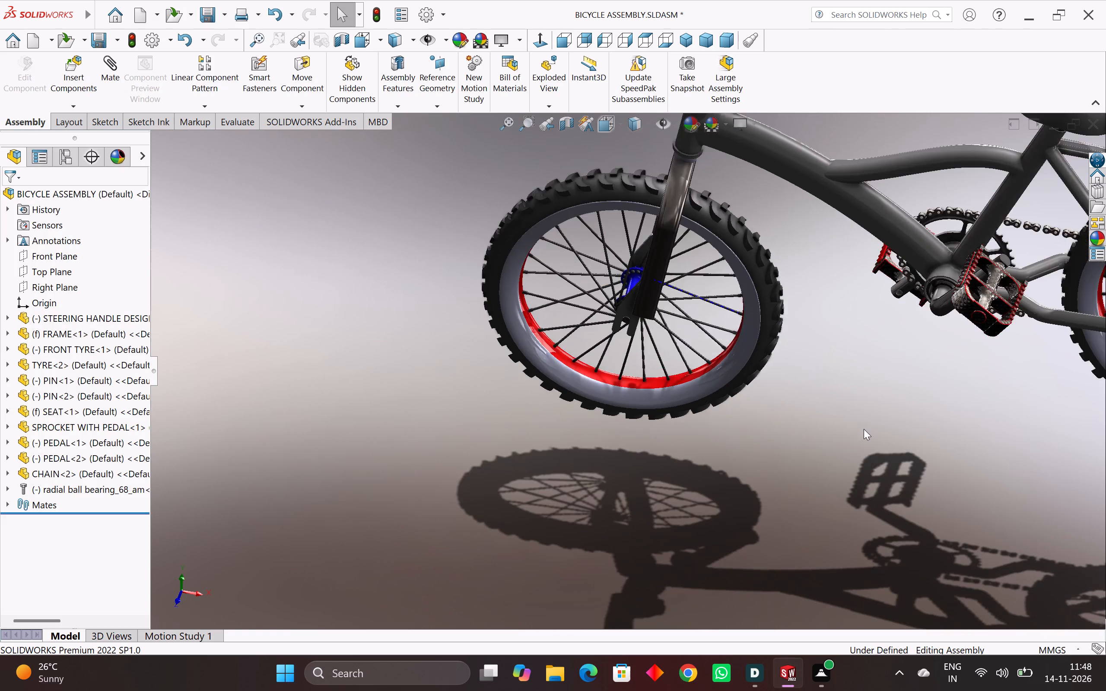
pyautogui.scroll(-2, 864, 429)
pyautogui.scroll(5, 839, 374)
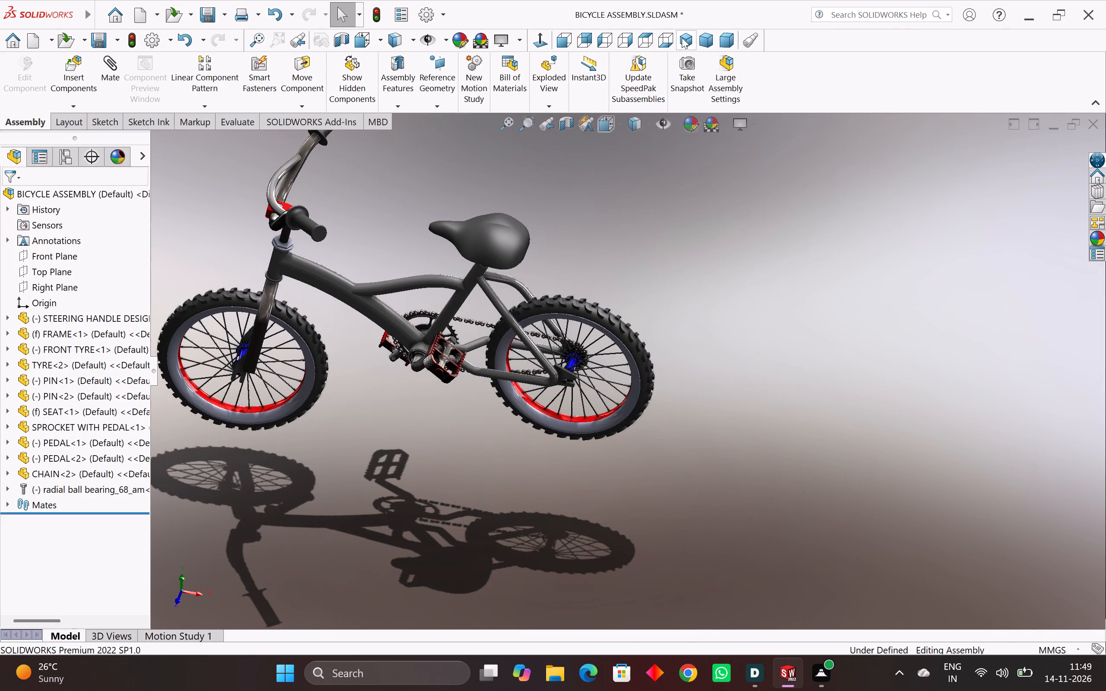
pyautogui.click(682, 38)
pyautogui.scroll(3, 696, 403)
pyautogui.scroll(-1, 657, 373)
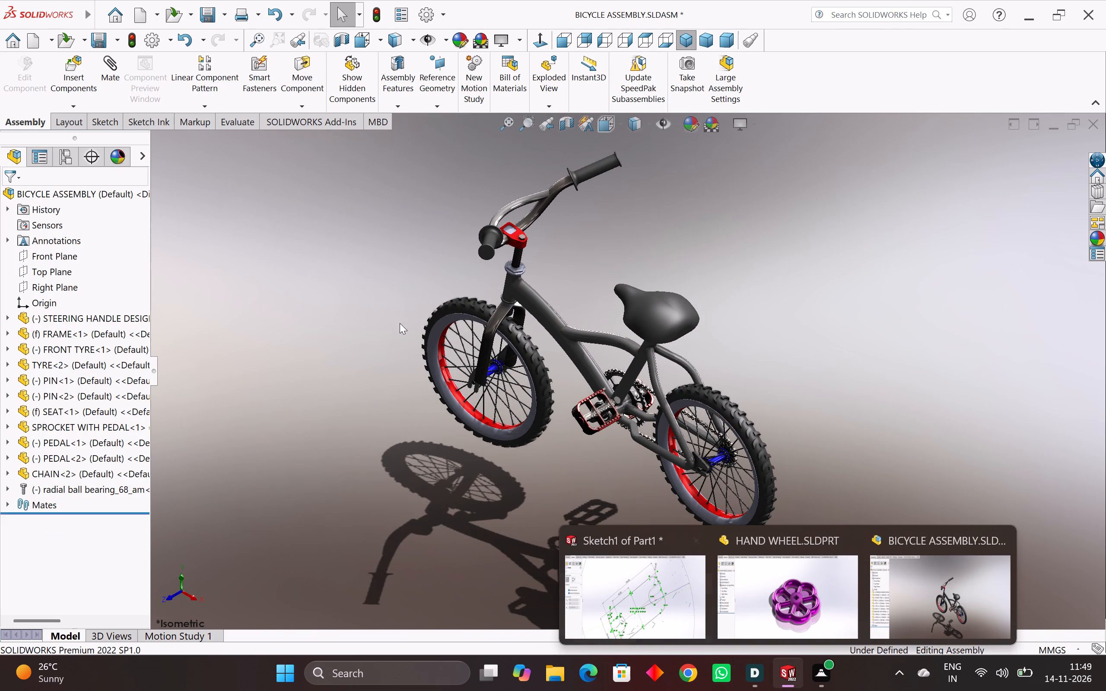
pyautogui.scroll(5, 504, 409)
pyautogui.scroll(11, 504, 333)
pyautogui.scroll(6, 464, 340)
pyautogui.scroll(-3, 464, 340)
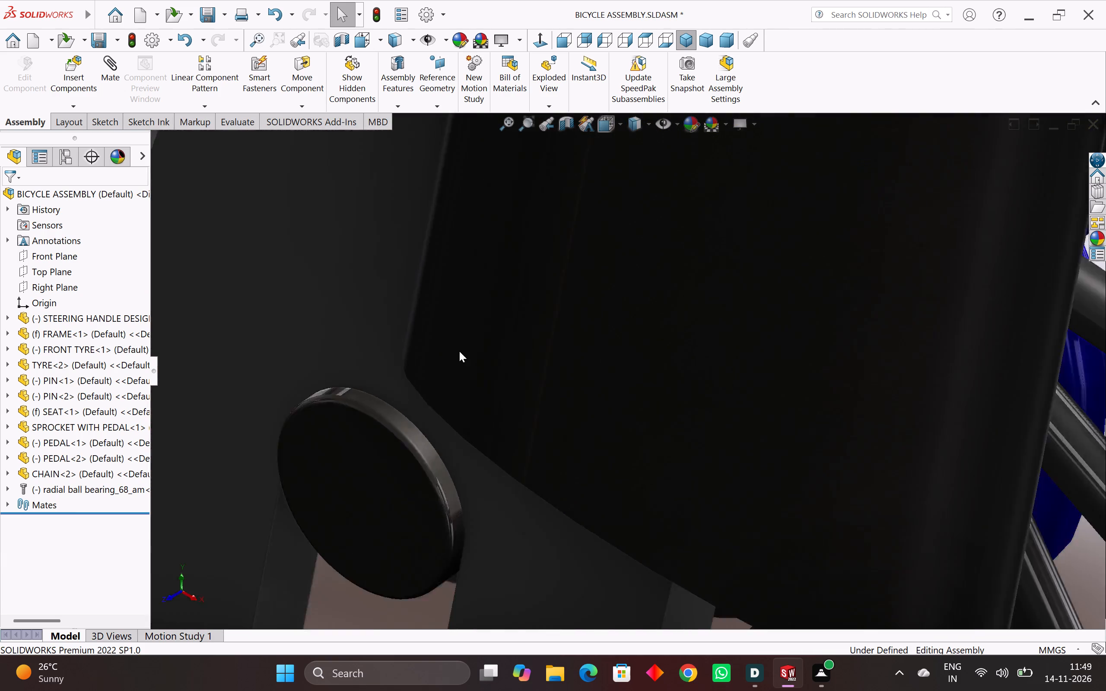
pyautogui.scroll(-10, 459, 351)
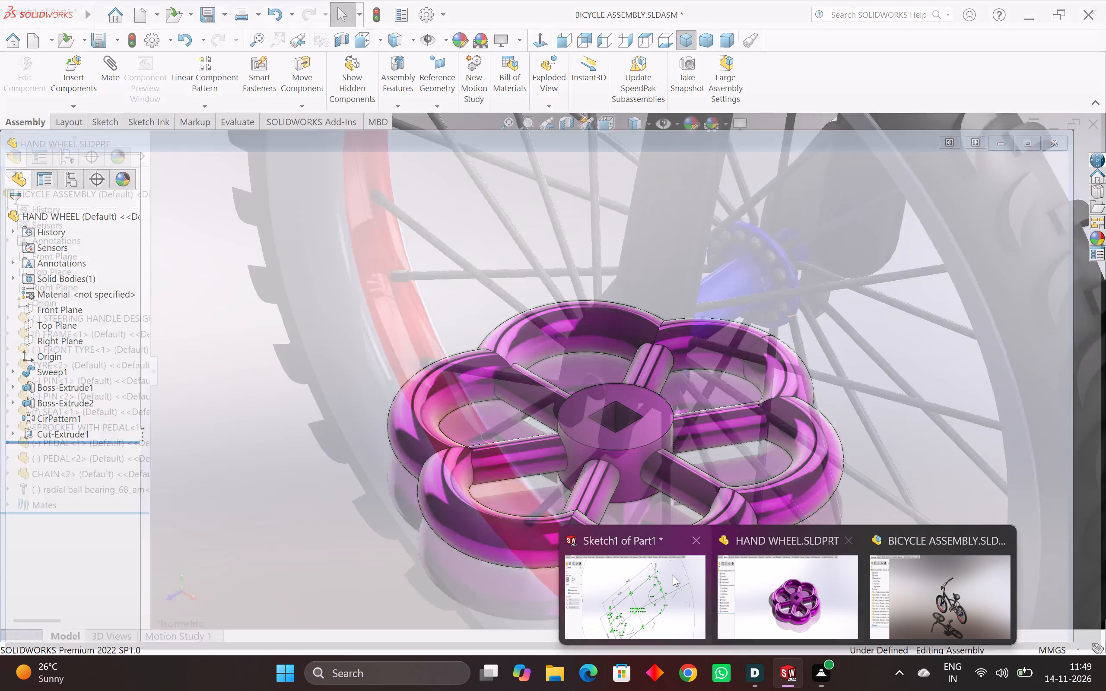
# Switch to the open Sketch1 of Part1.
pyautogui.click(640, 579)
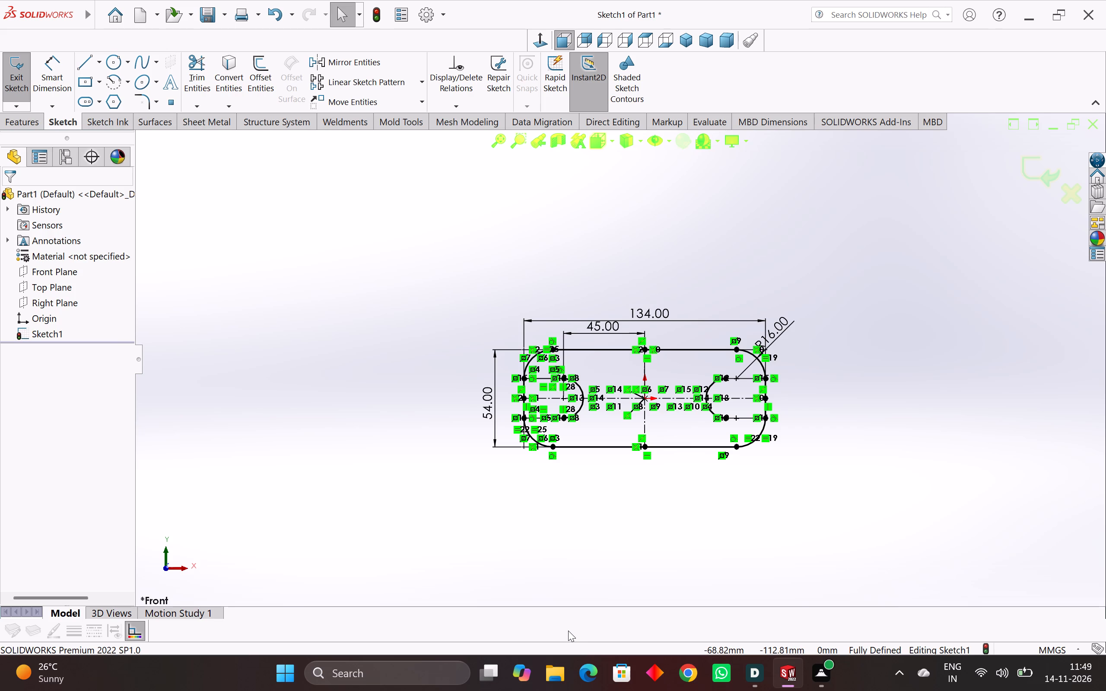
# Sketch a vertical line 44 mm long upward from the origin, past the plate outline's upper edge.
pyautogui.scroll(-4, 648, 389)
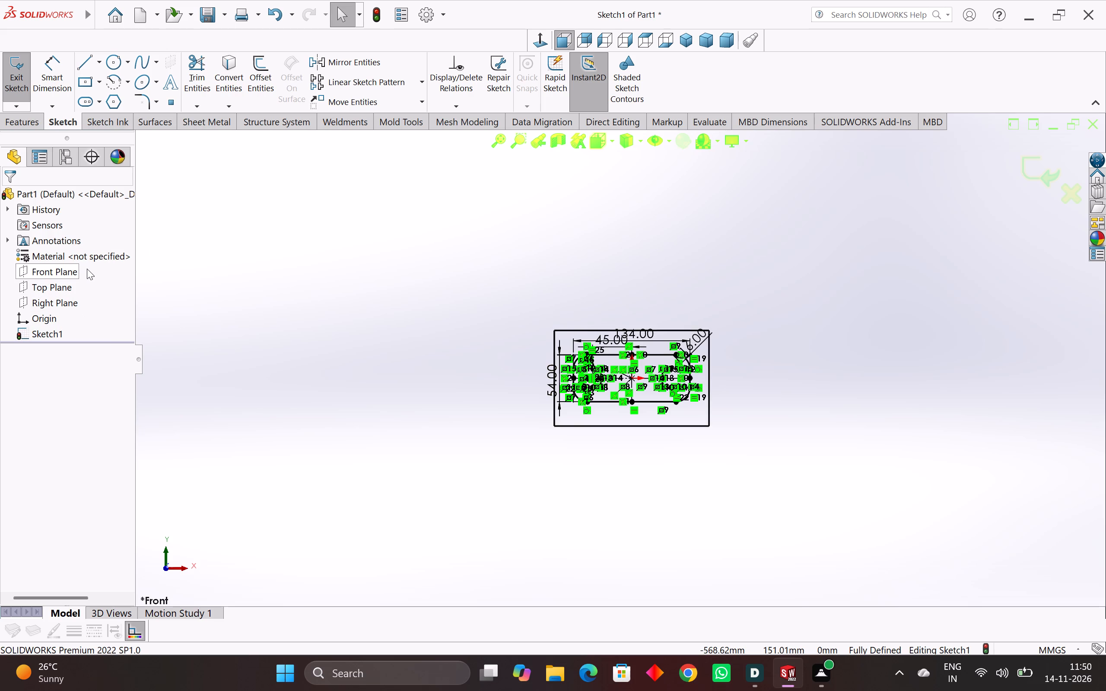
pyautogui.scroll(5, 704, 337)
pyautogui.scroll(4, 534, 420)
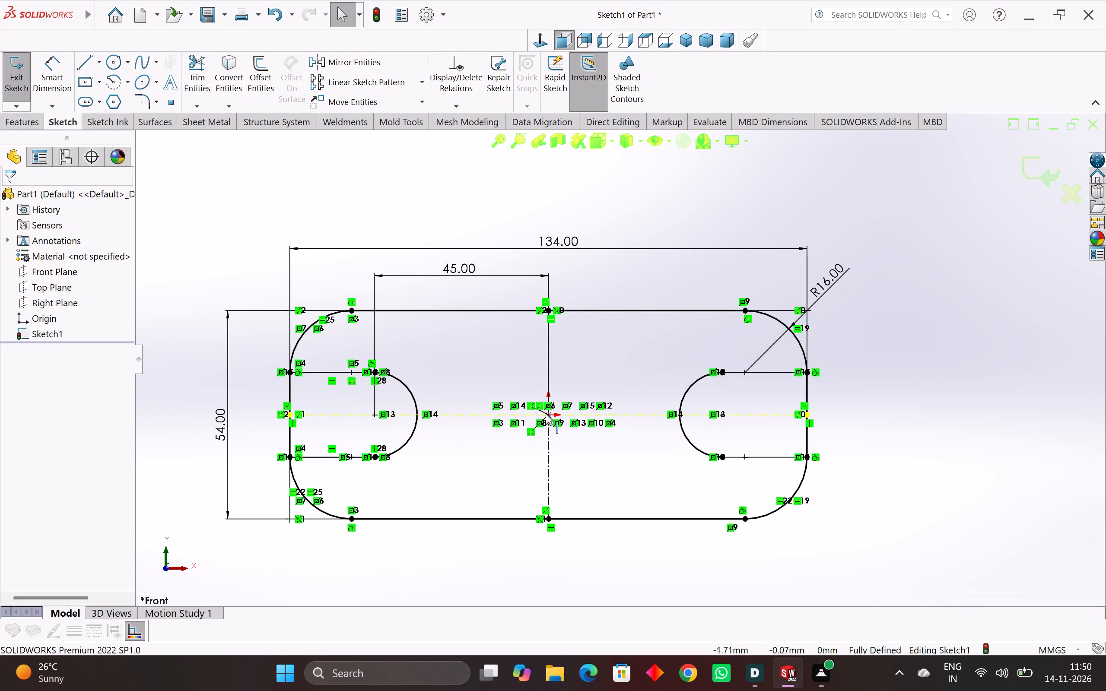
pyautogui.scroll(2, 551, 412)
pyautogui.scroll(-3, 551, 412)
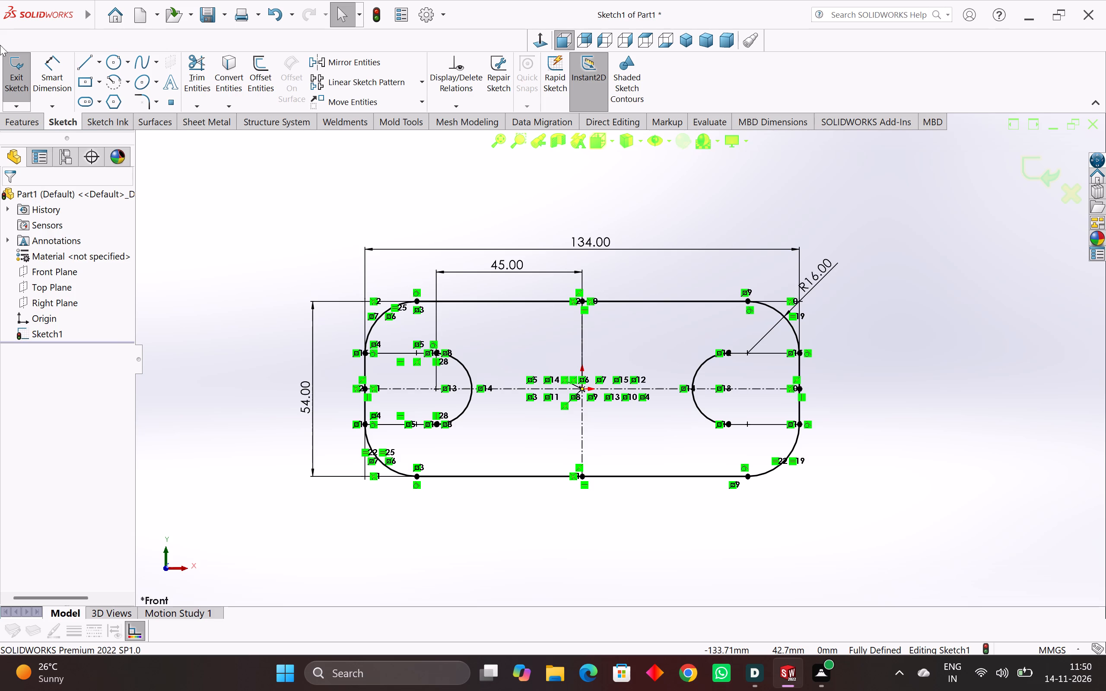
pyautogui.click(88, 56)
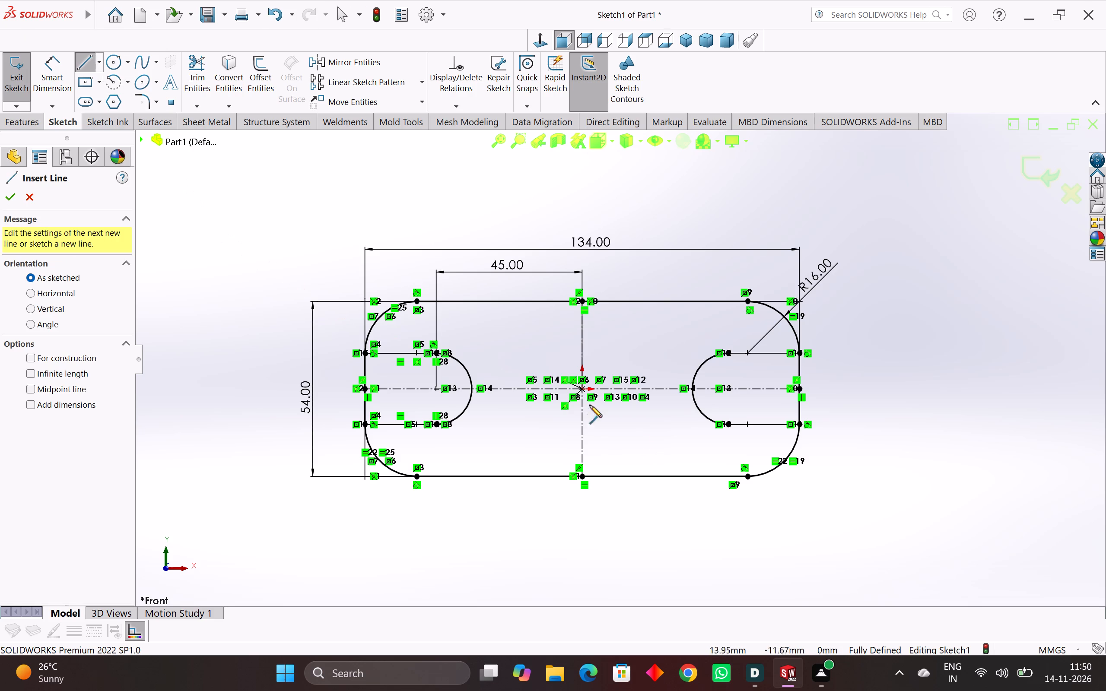
pyautogui.scroll(3, 586, 388)
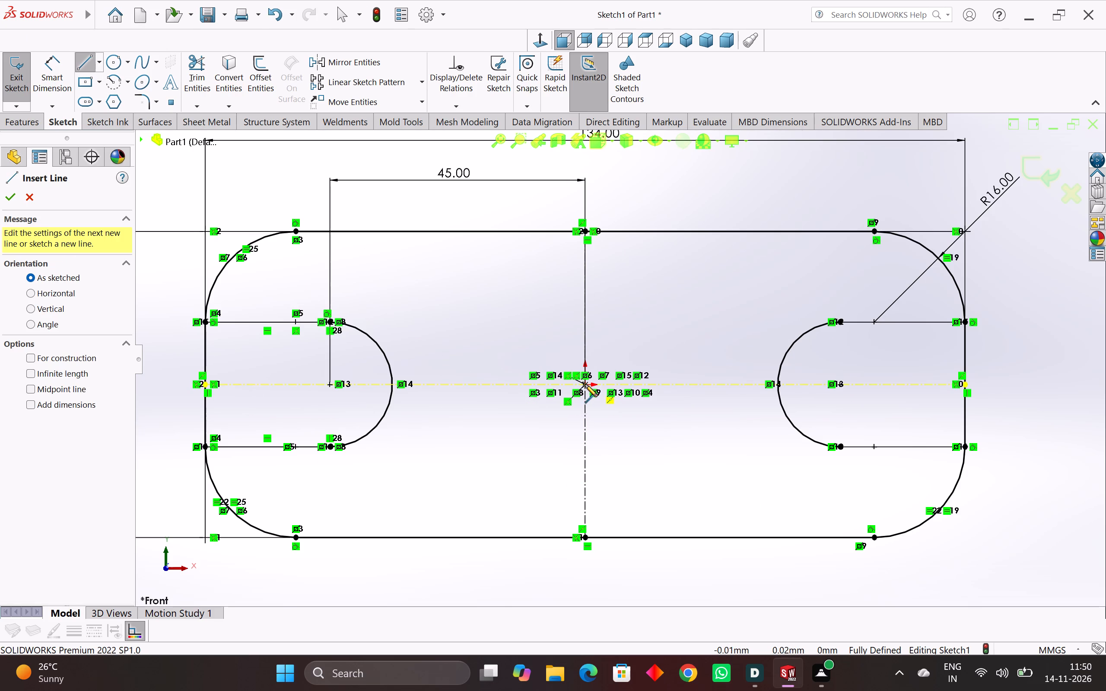
pyautogui.click(585, 385)
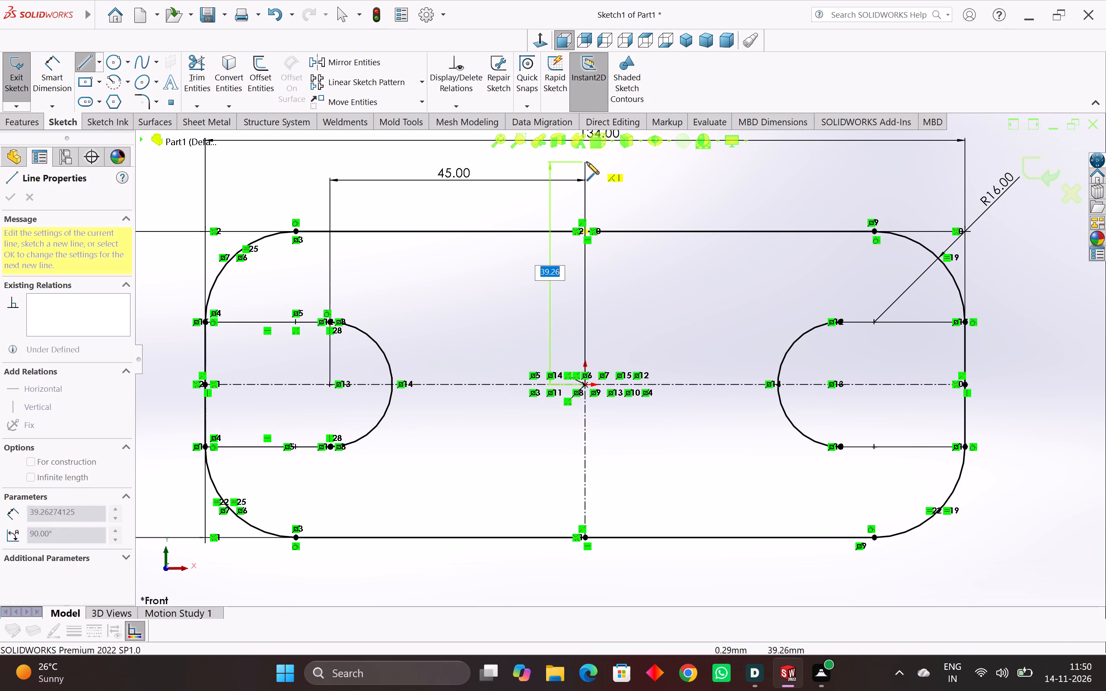
pyautogui.write('44')
pyautogui.press('Return')
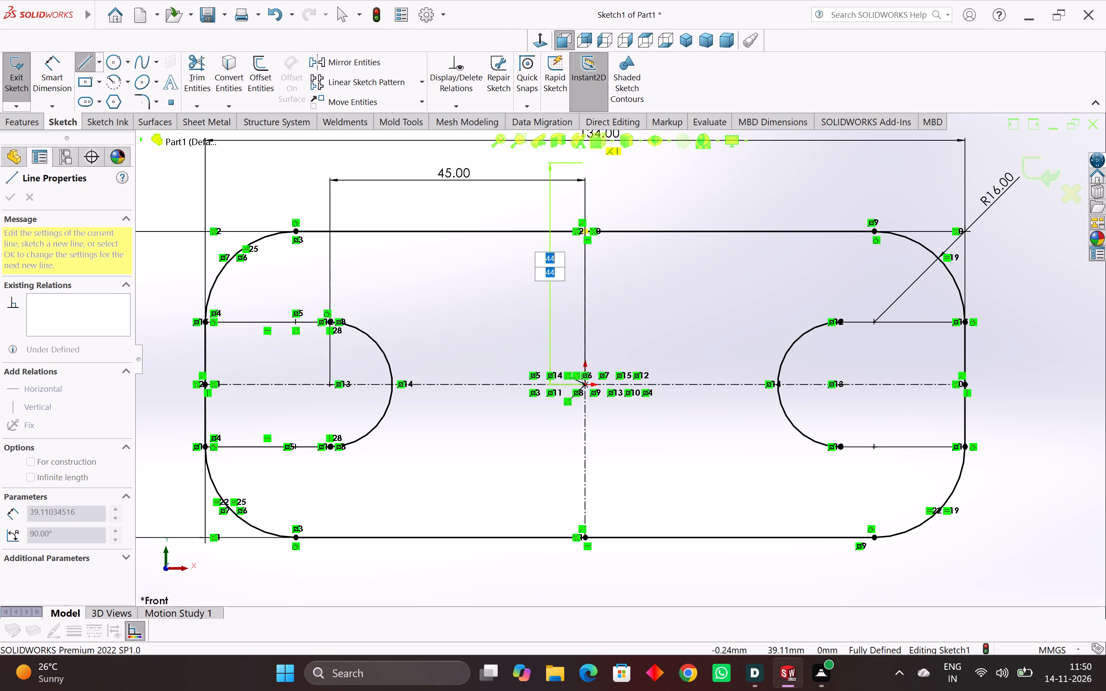
pyautogui.scroll(-3, 628, 202)
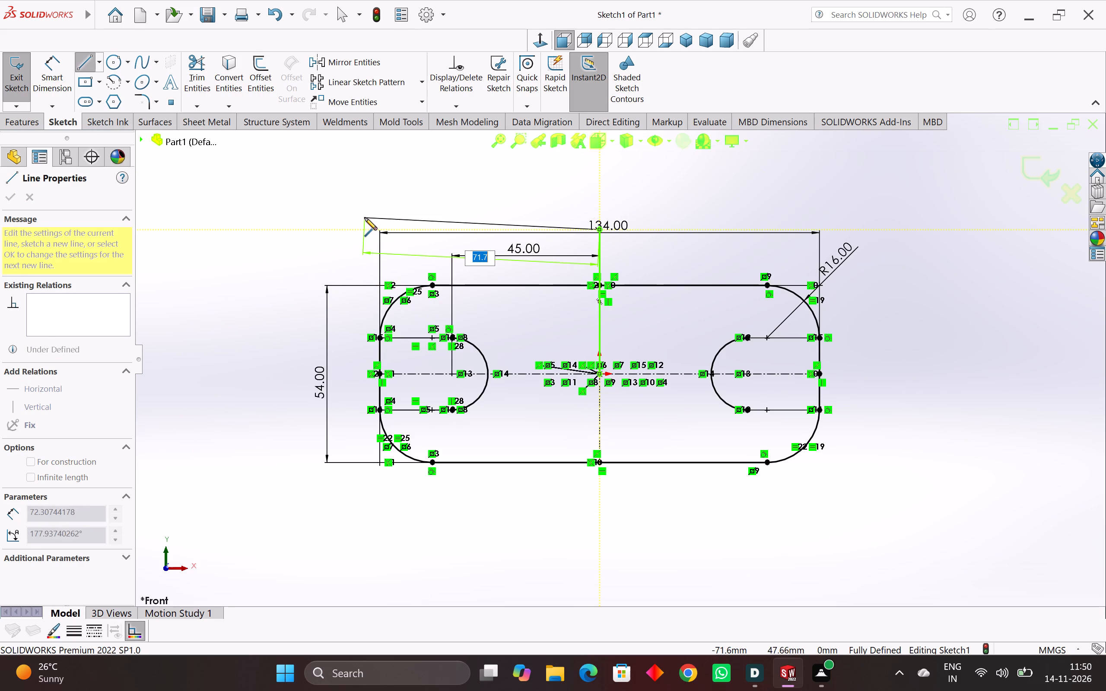
pyautogui.press('Escape')
pyautogui.press('Escape')
pyautogui.press('Escape')
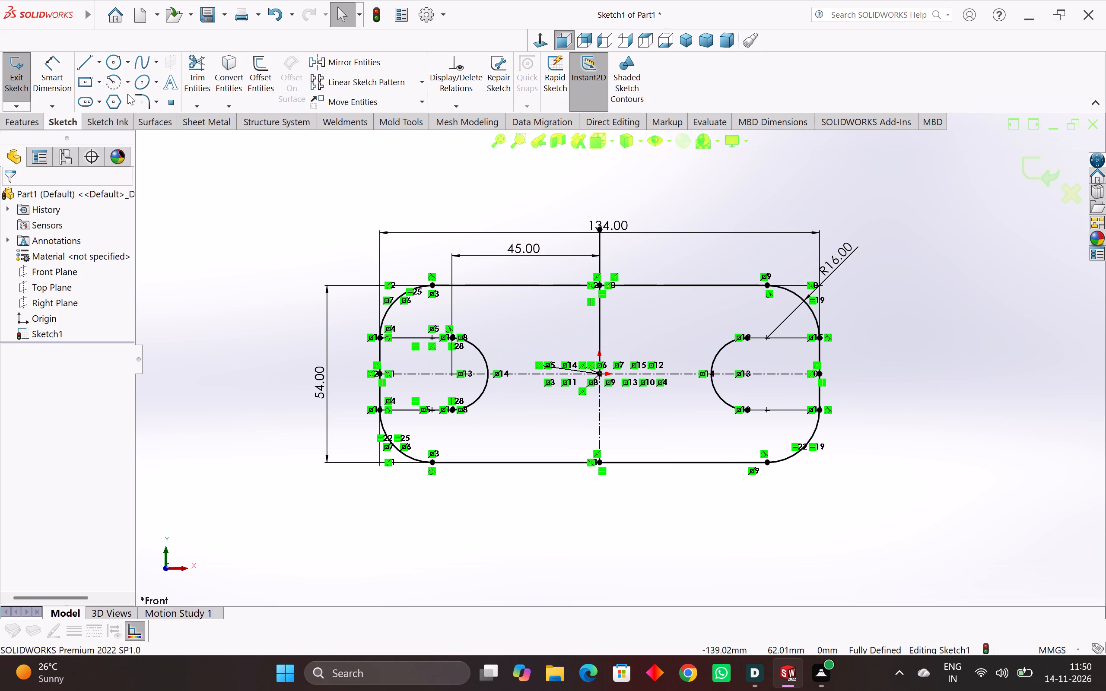
# Sketch a 3 Point Arc between the ends of the outline's upper straight edge, bulging upward with a radius of about 69 mm.
pyautogui.click(127, 80)
pyautogui.click(142, 137)
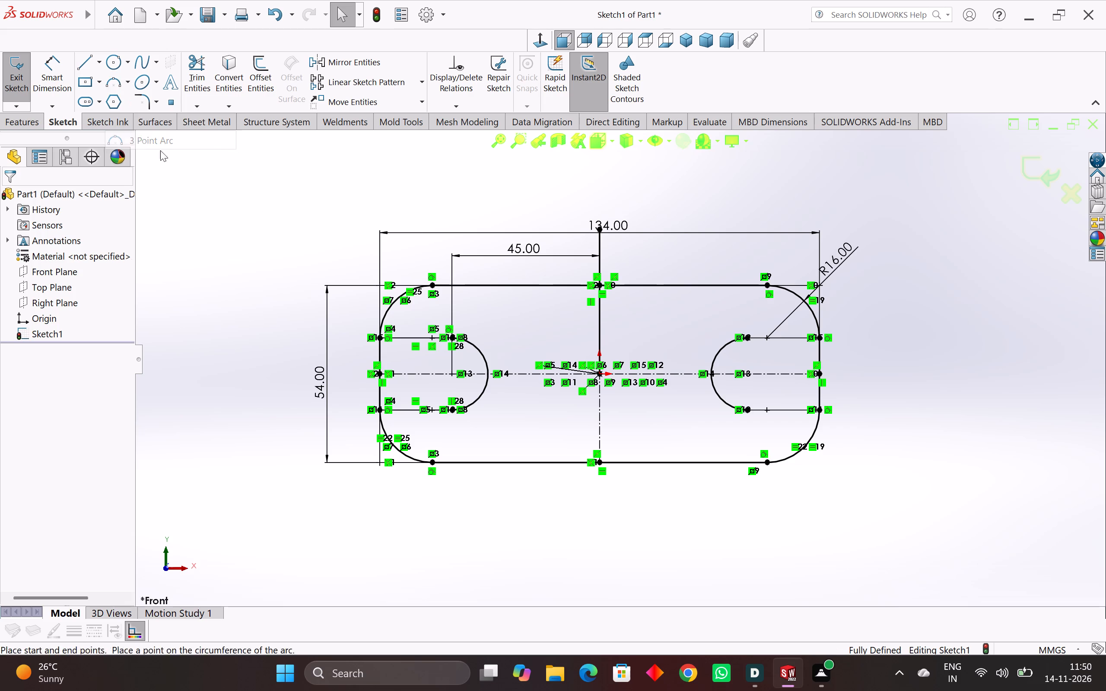
pyautogui.click(431, 285)
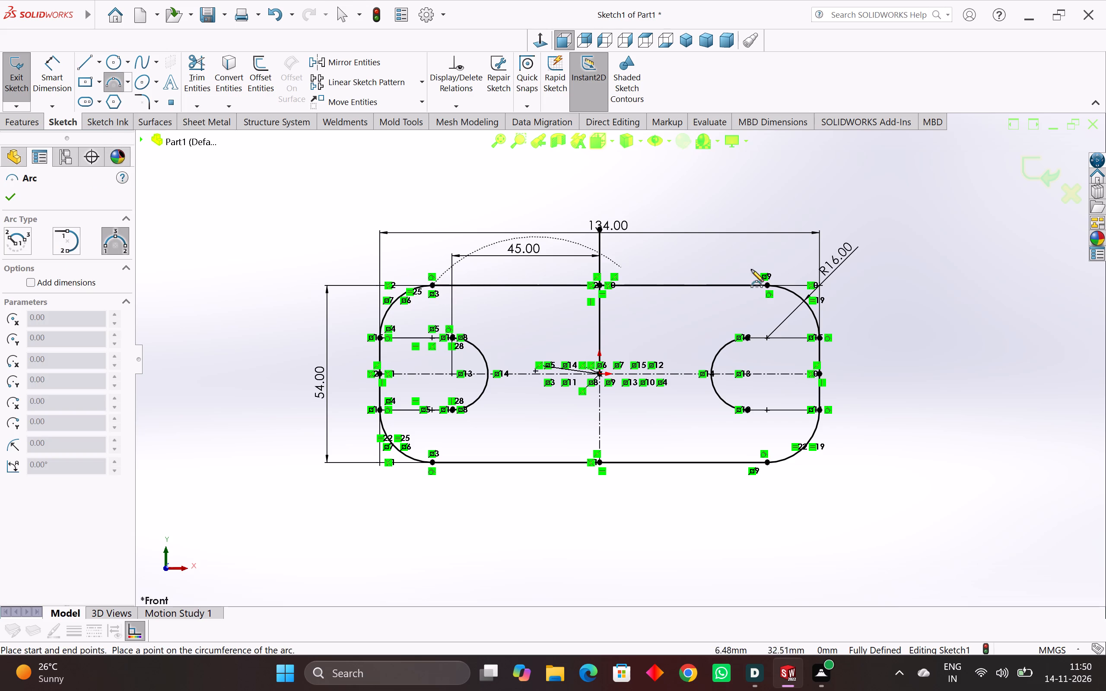
pyautogui.click(768, 286)
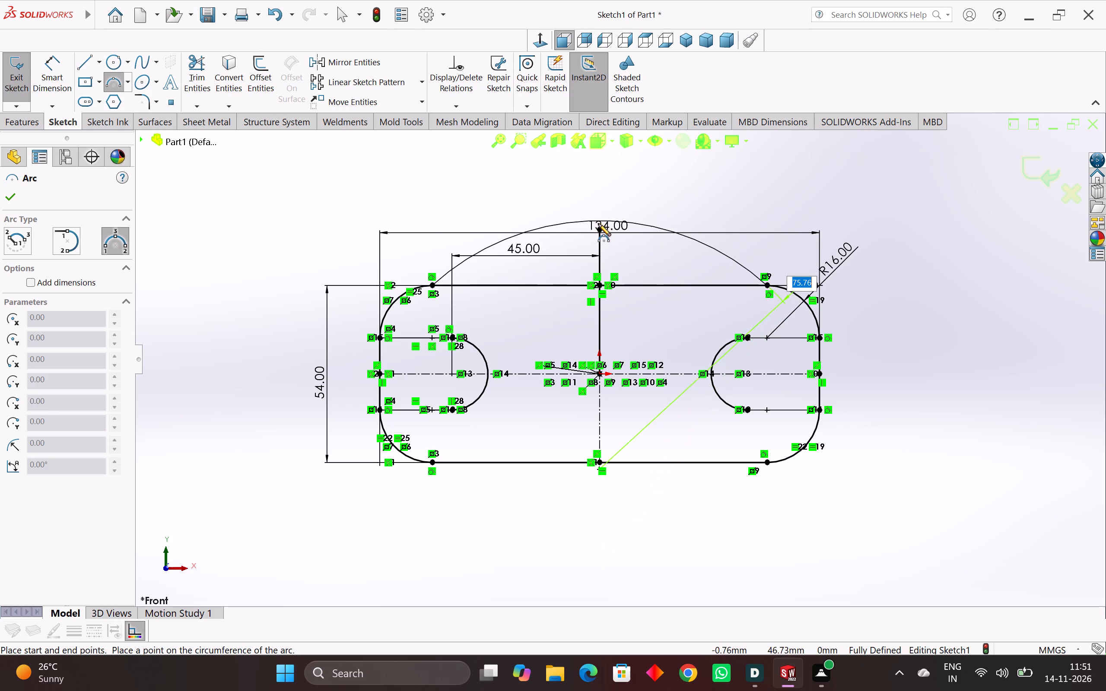
pyautogui.scroll(3, 611, 250)
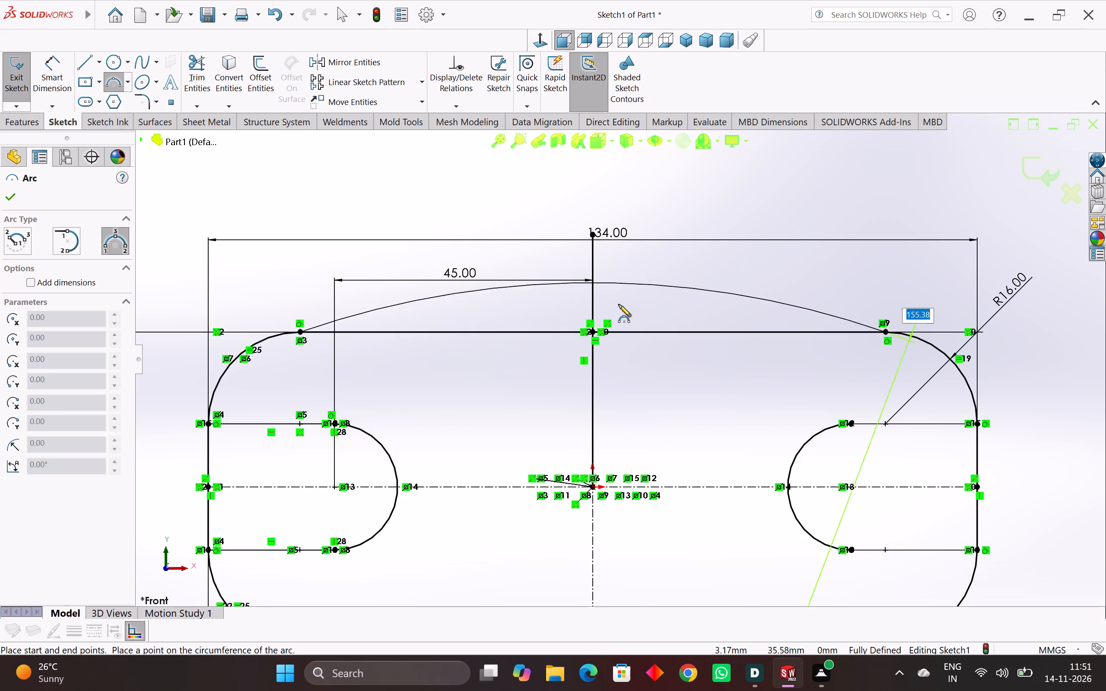
pyautogui.scroll(2, 607, 353)
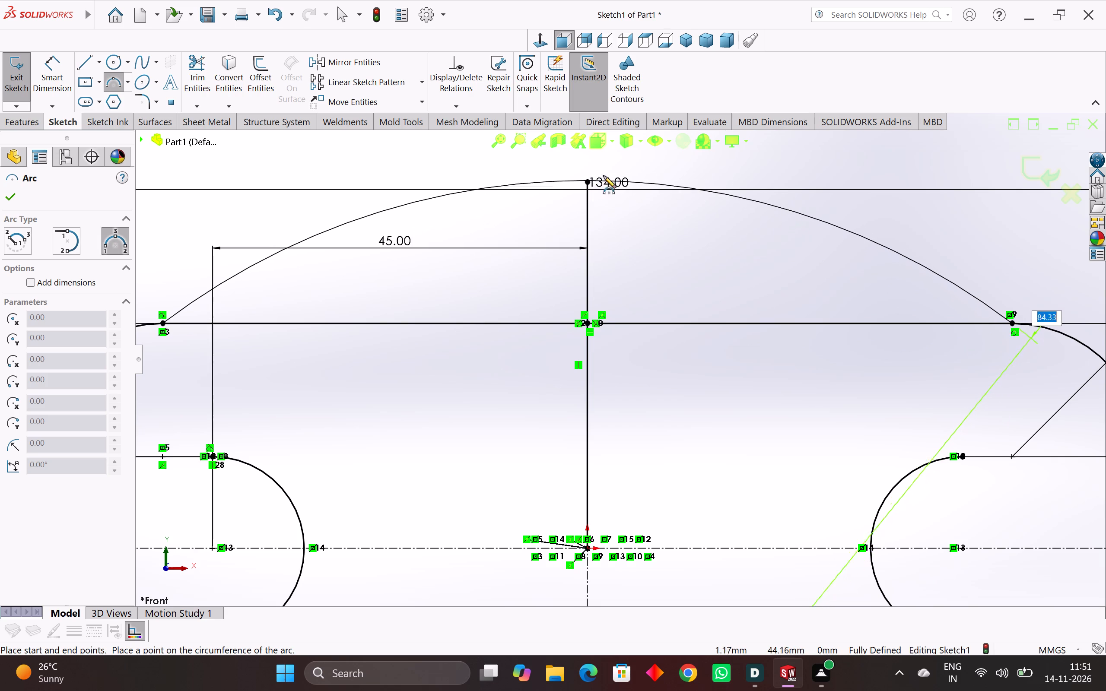
pyautogui.scroll(-3, 708, 416)
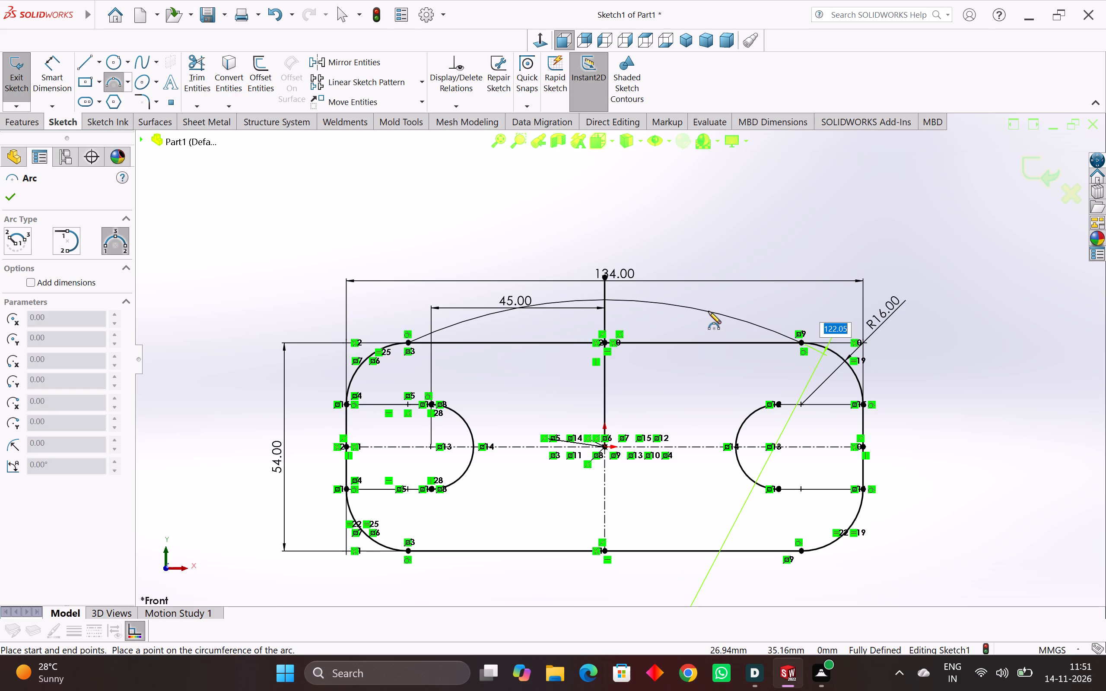
pyautogui.scroll(1, 709, 312)
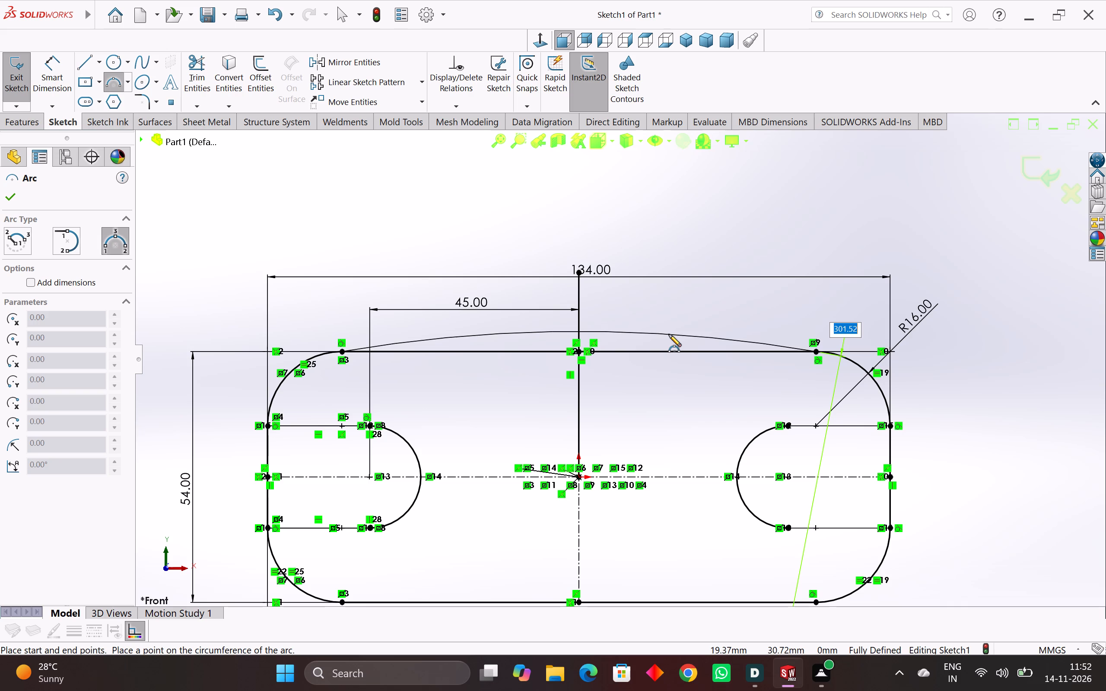
pyautogui.scroll(-1, 699, 352)
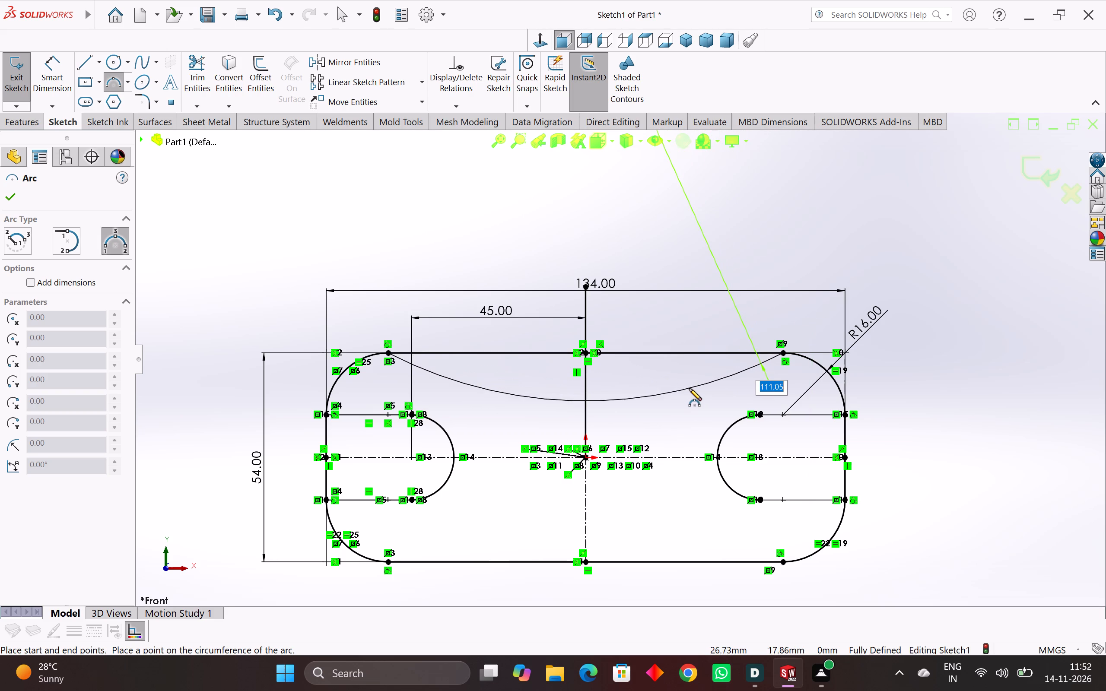
pyautogui.scroll(-1, 670, 414)
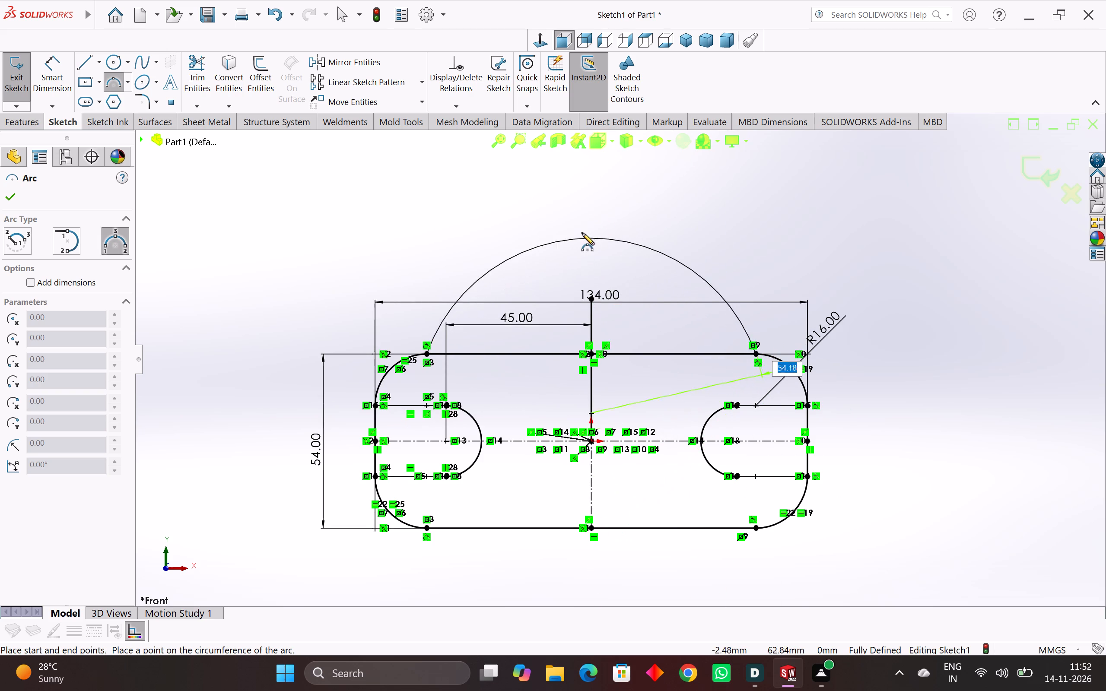
pyautogui.click(582, 281)
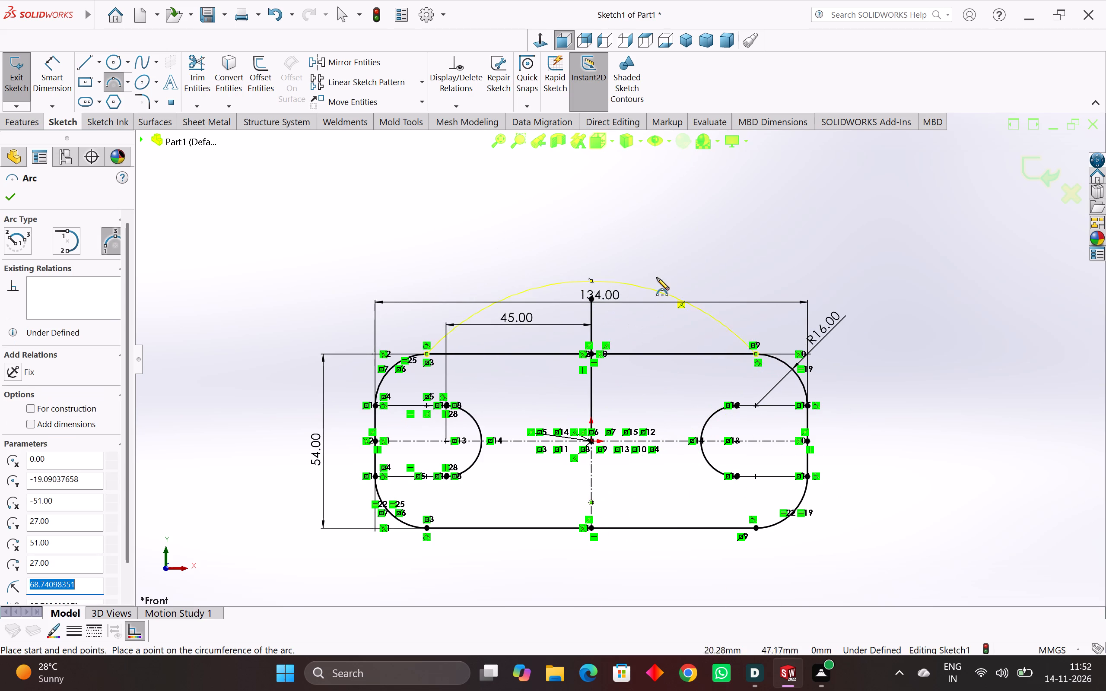
pyautogui.press('Escape')
pyautogui.press('Escape')
pyautogui.press('Escape')
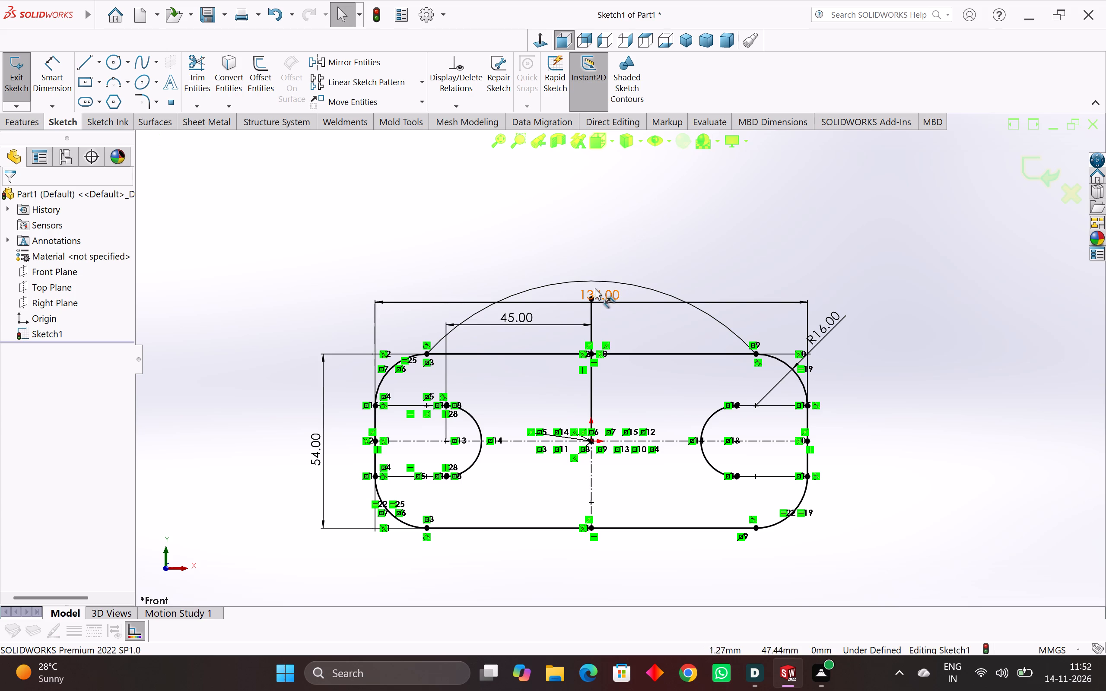
# Make the vertical line's upper endpoint coincident with the midpoint of the new arc.
pyautogui.keyDown('ctrl'); pyautogui.scroll(4, 596, 303); pyautogui.keyUp('ctrl')
pyautogui.scroll(3, 594, 317)
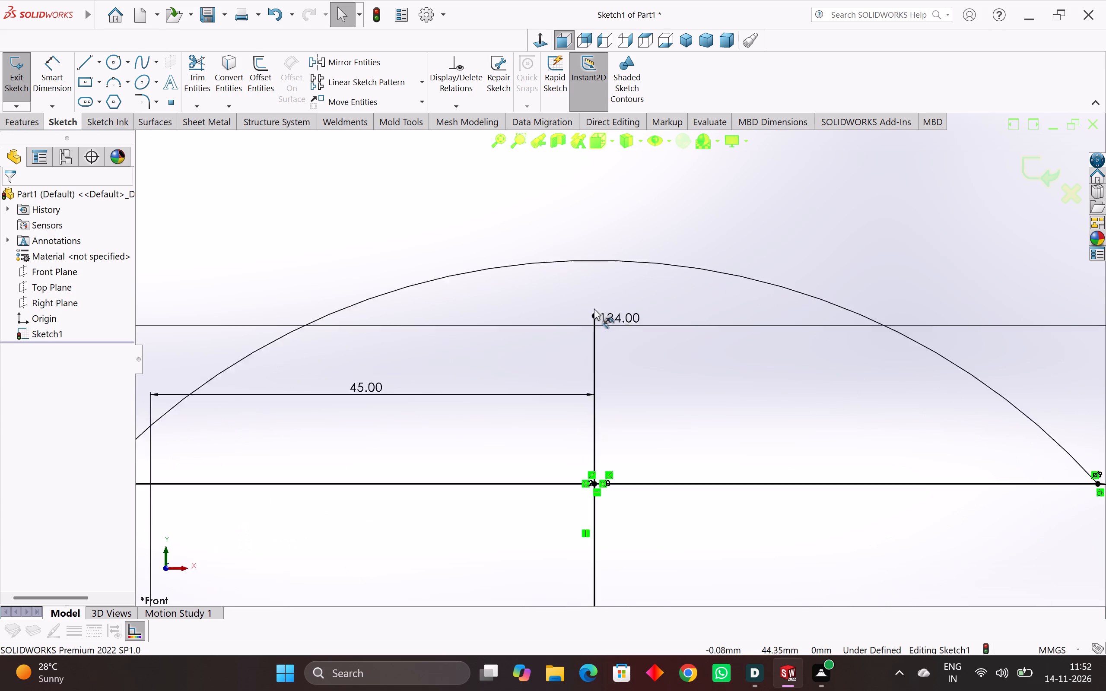
pyautogui.keyDown('ctrl'); pyautogui.click(595, 321); pyautogui.keyUp('ctrl')
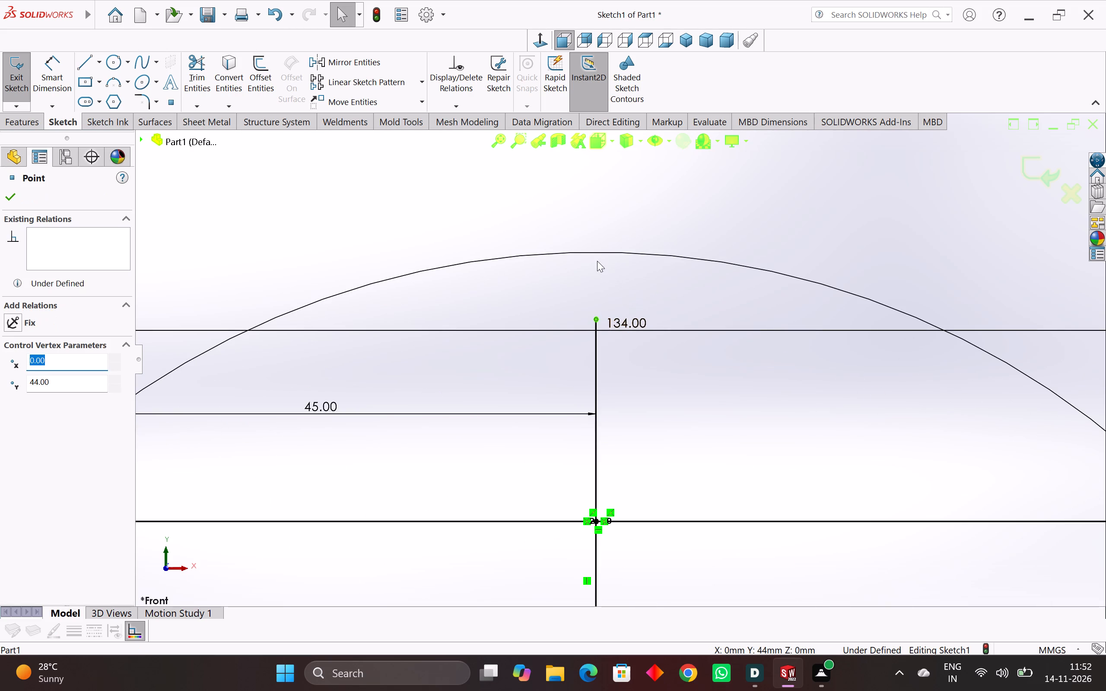
pyautogui.keyDown('ctrl'); pyautogui.click(594, 254); pyautogui.keyUp('ctrl')
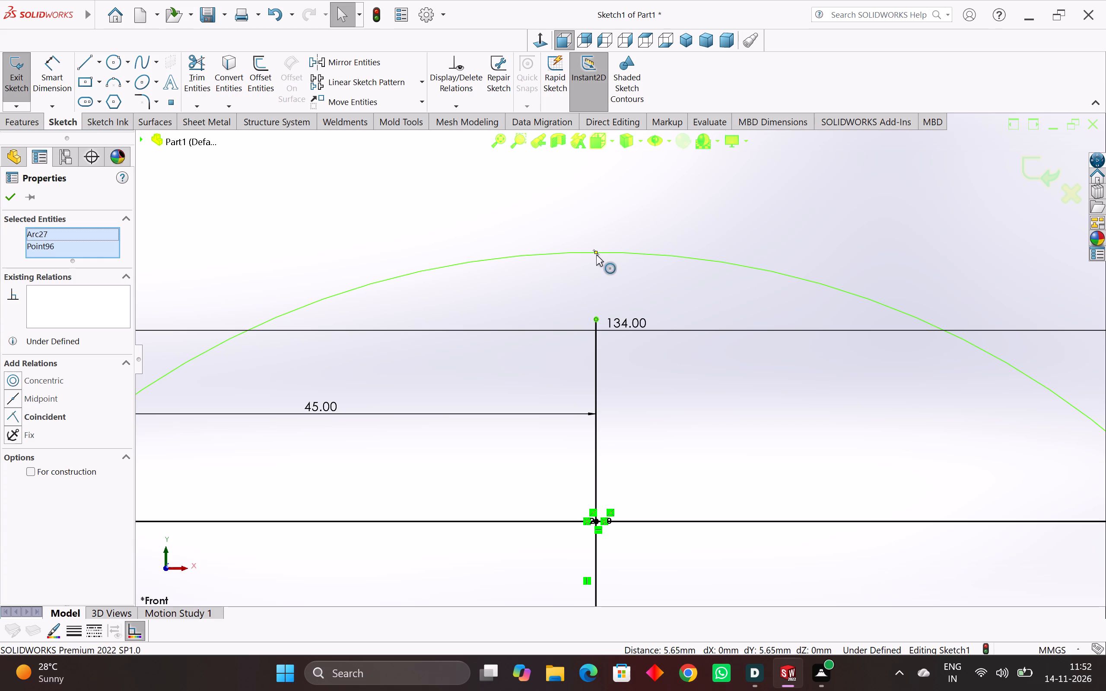
pyautogui.keyDown('ctrl'); pyautogui.click(595, 253); pyautogui.keyUp('ctrl')
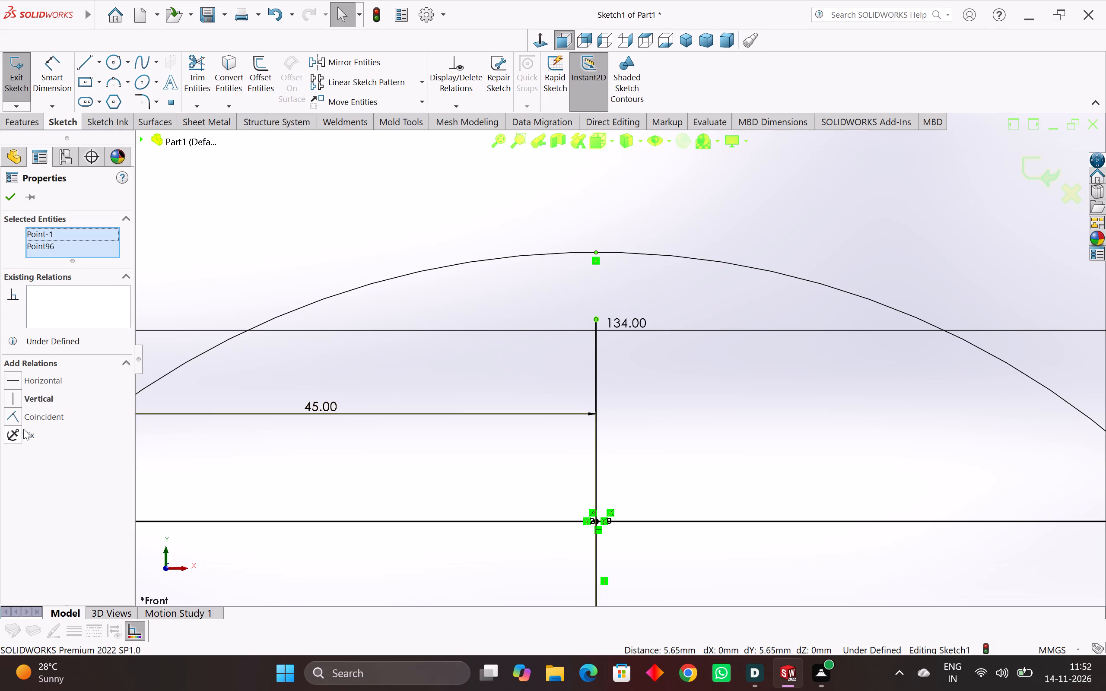
pyautogui.click(9, 415)
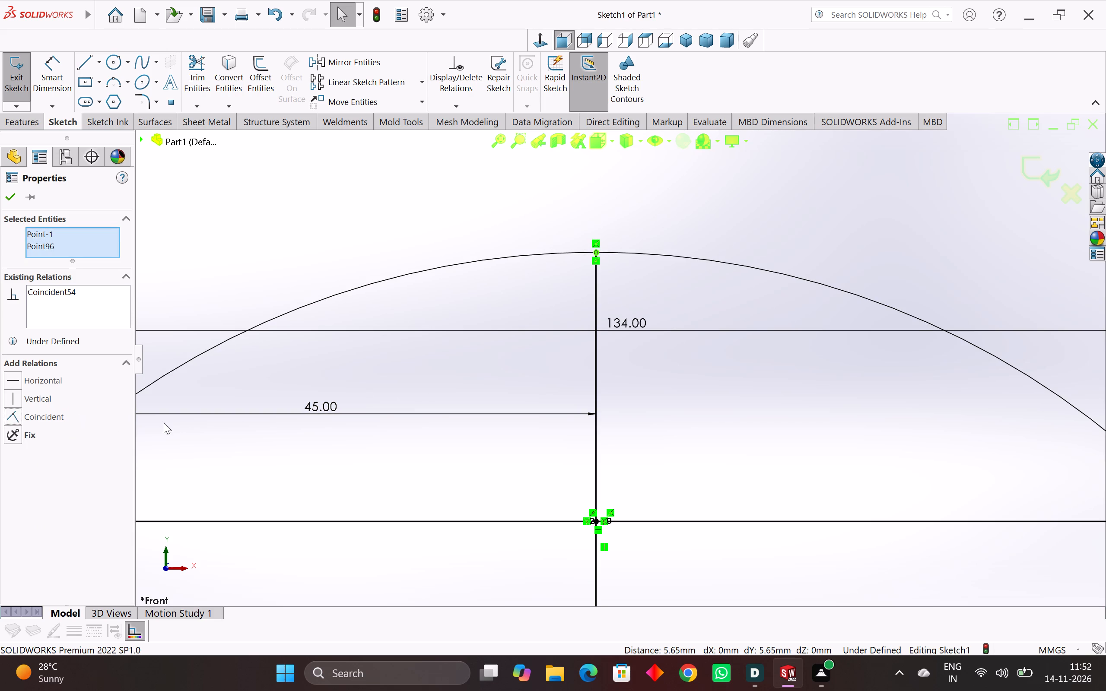
pyautogui.press('Escape')
pyautogui.press('Escape')
# Dimension the vertical line from the origin to the upper arc's midpoint as 44 mm.
pyautogui.scroll(-6, 642, 494)
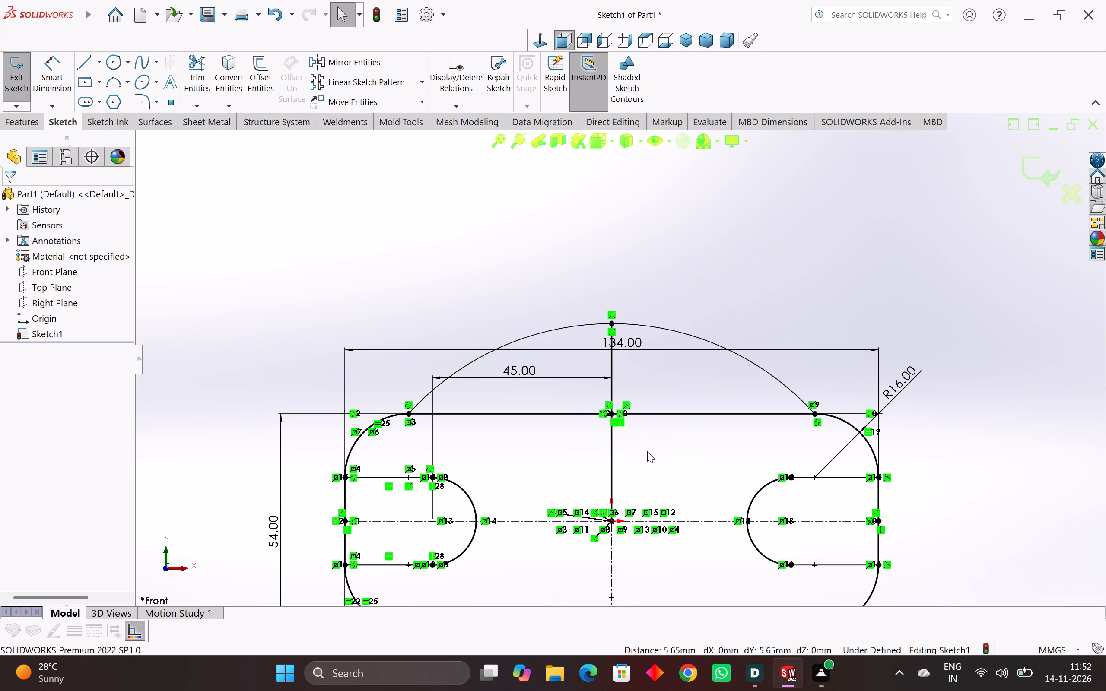
pyautogui.click(725, 286)
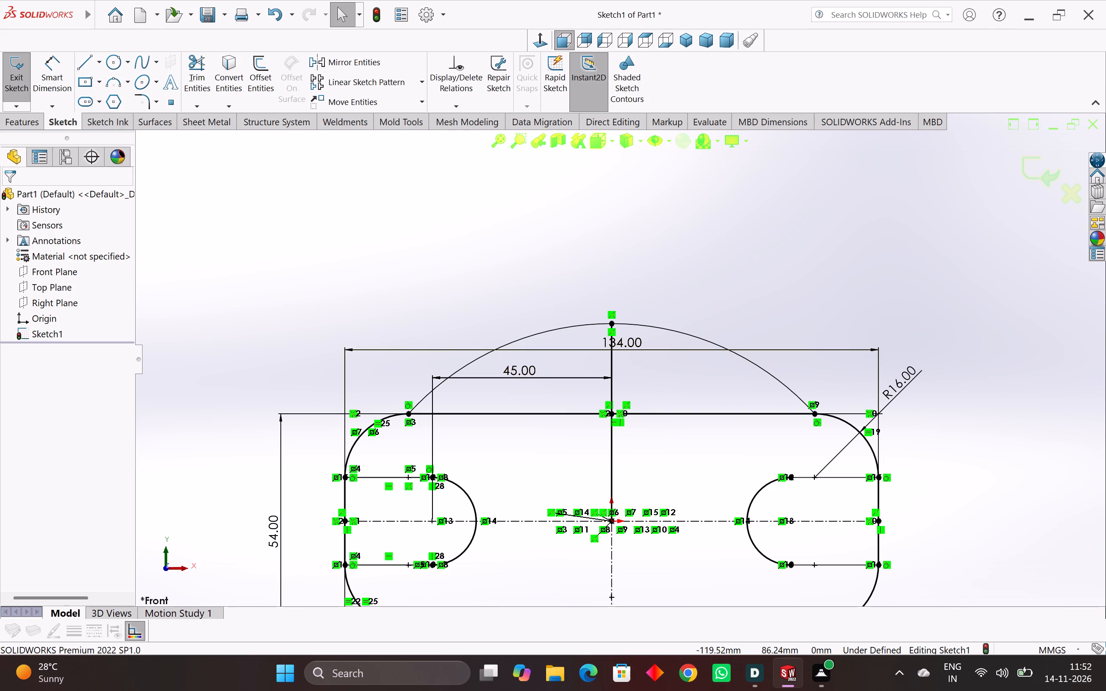
pyautogui.click(52, 64)
pyautogui.click(611, 365)
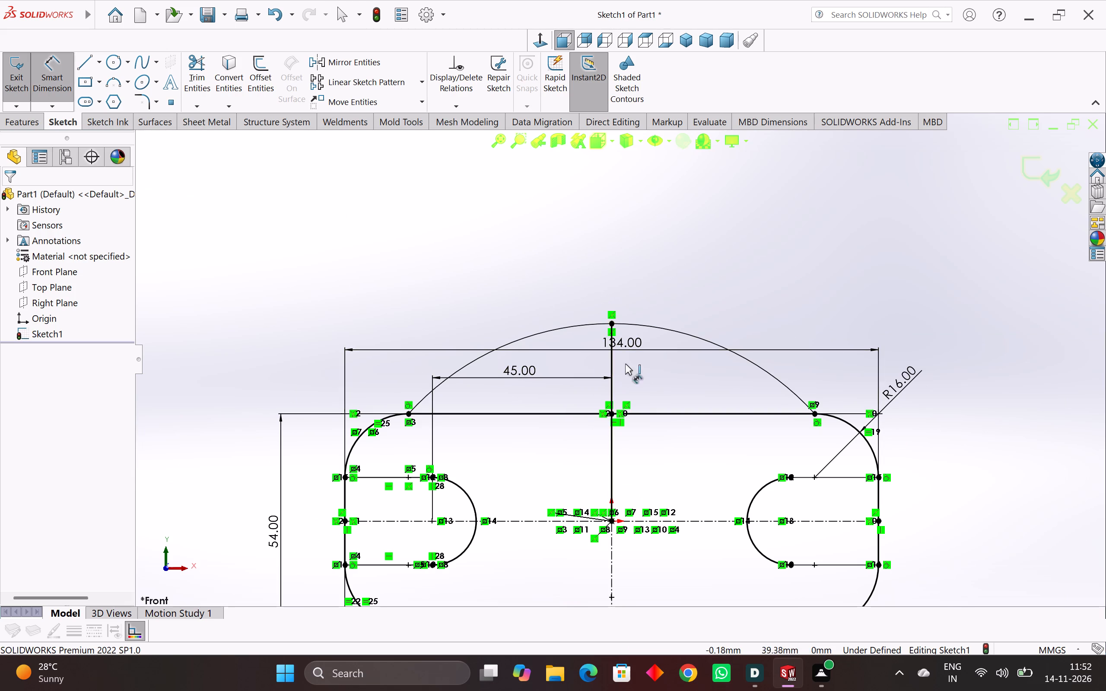
pyautogui.click(928, 377)
pyautogui.write('44')
pyautogui.press('Return')
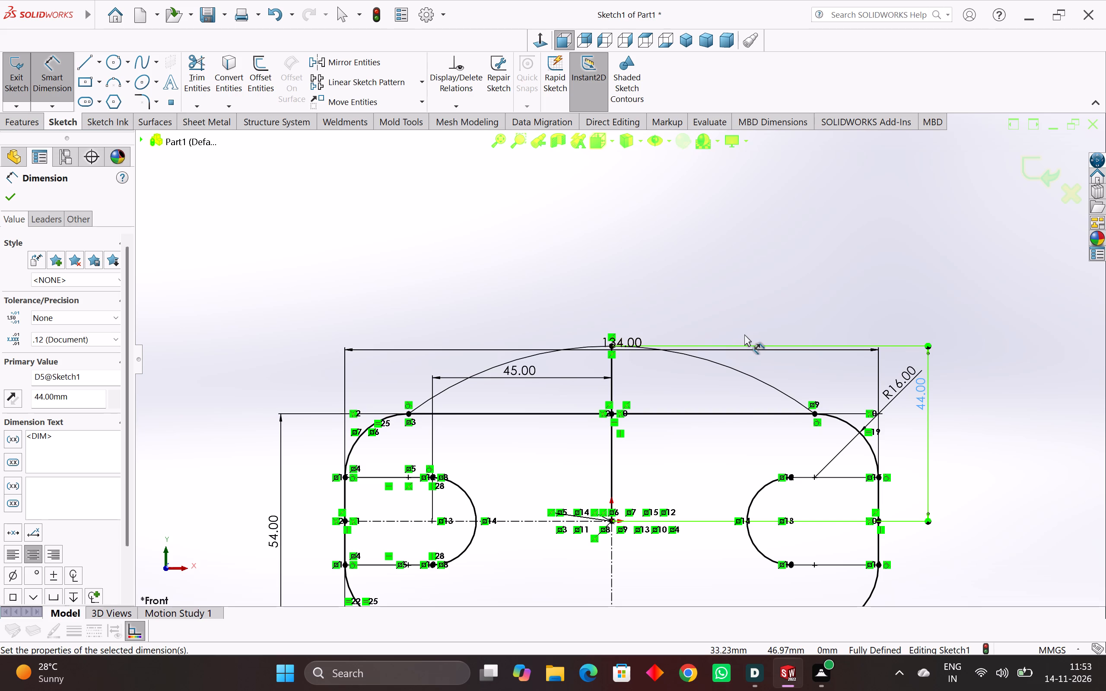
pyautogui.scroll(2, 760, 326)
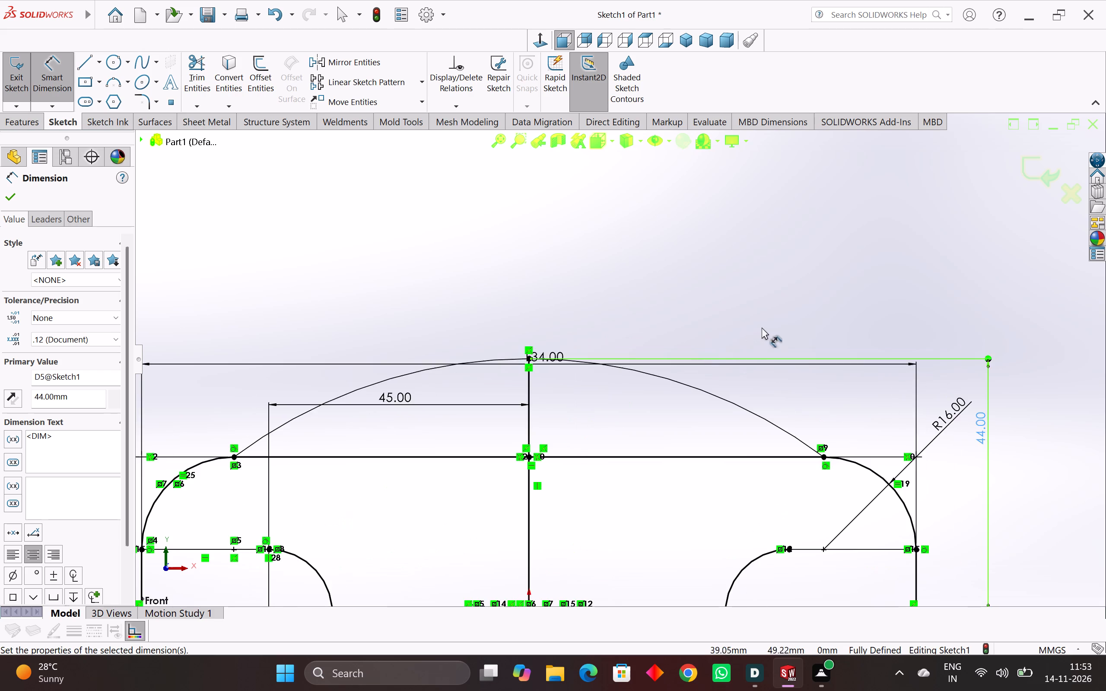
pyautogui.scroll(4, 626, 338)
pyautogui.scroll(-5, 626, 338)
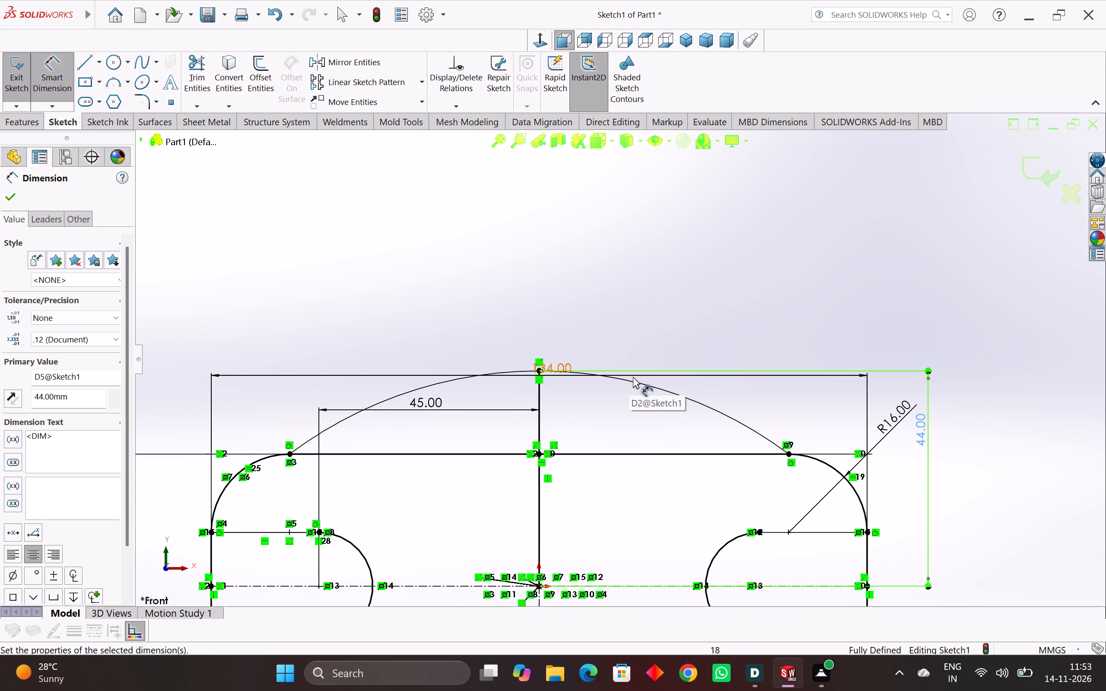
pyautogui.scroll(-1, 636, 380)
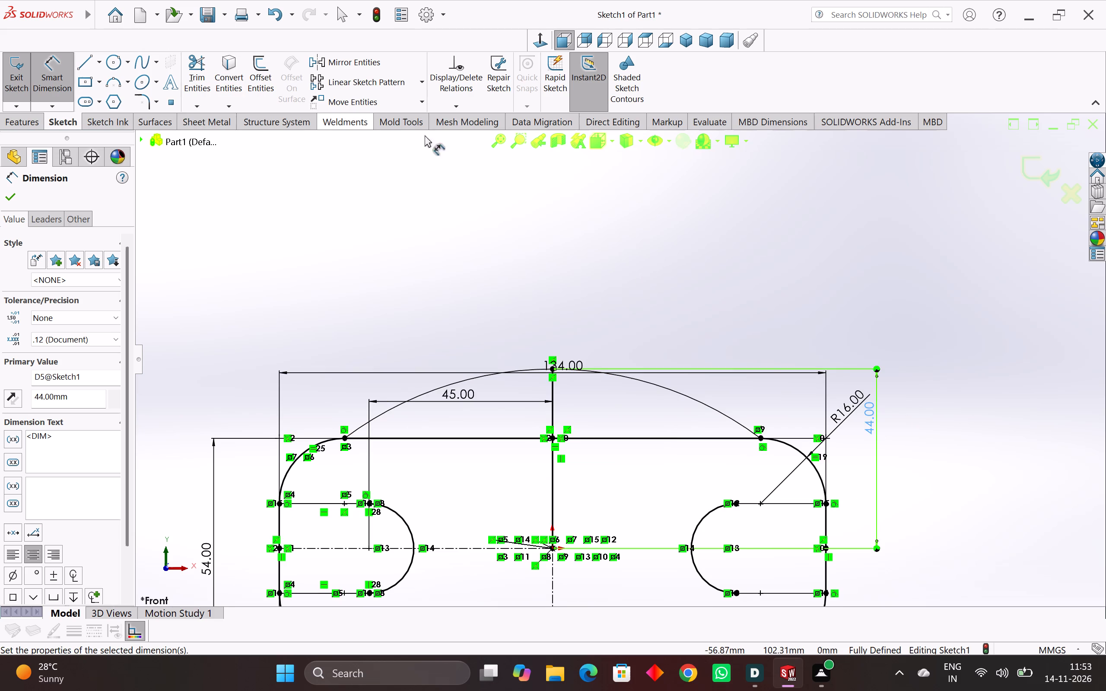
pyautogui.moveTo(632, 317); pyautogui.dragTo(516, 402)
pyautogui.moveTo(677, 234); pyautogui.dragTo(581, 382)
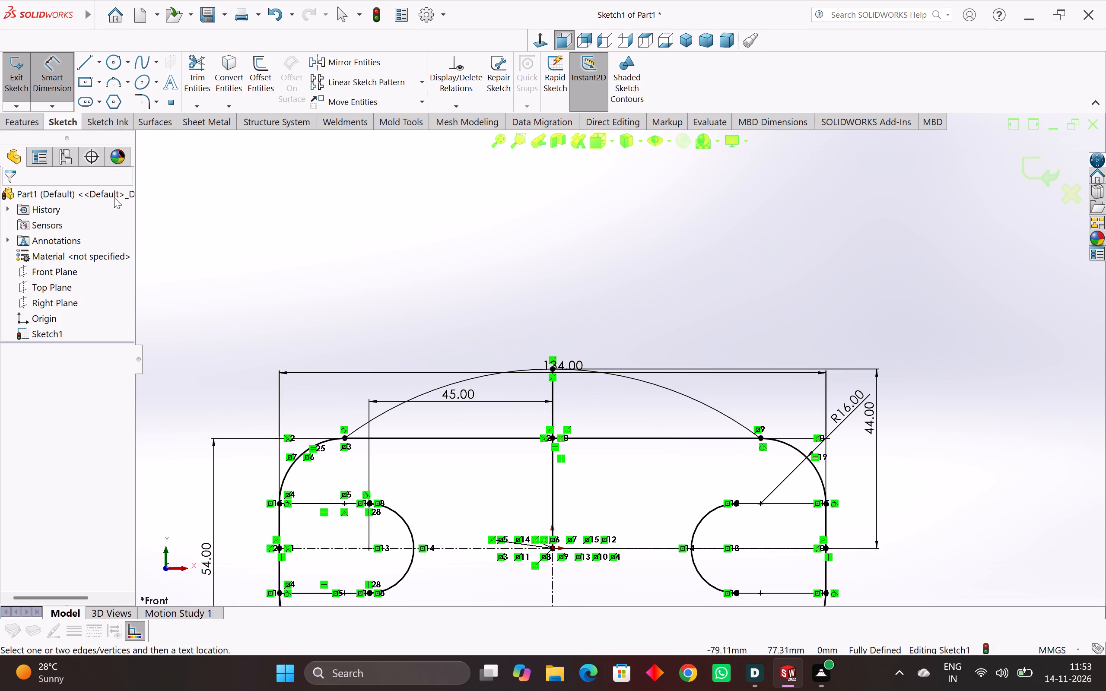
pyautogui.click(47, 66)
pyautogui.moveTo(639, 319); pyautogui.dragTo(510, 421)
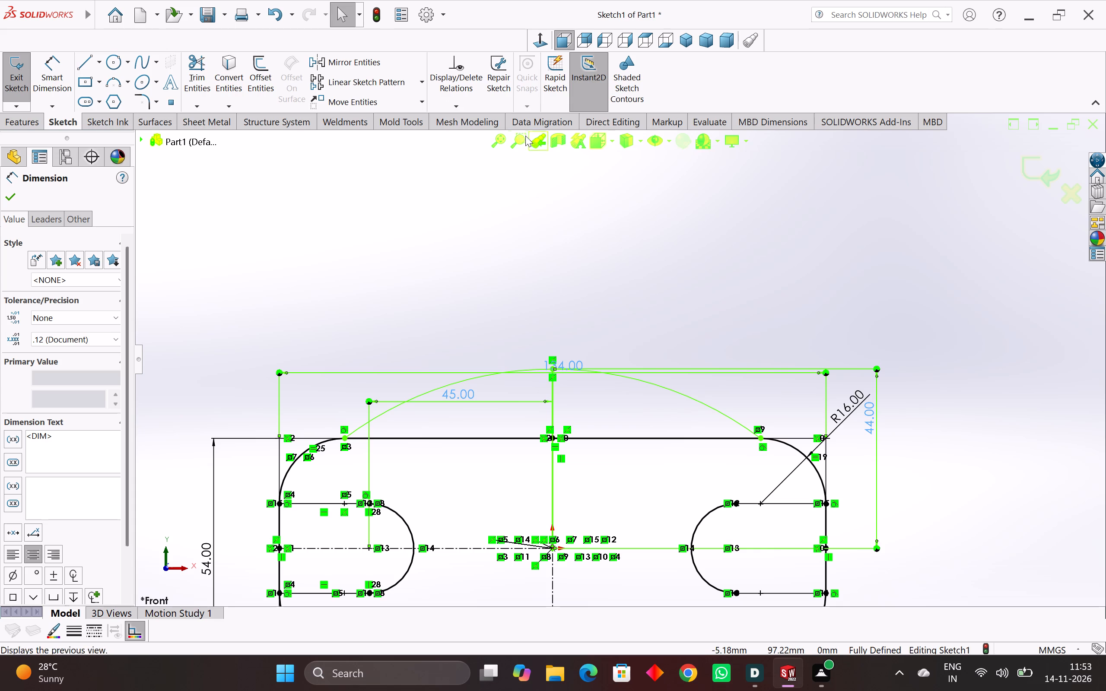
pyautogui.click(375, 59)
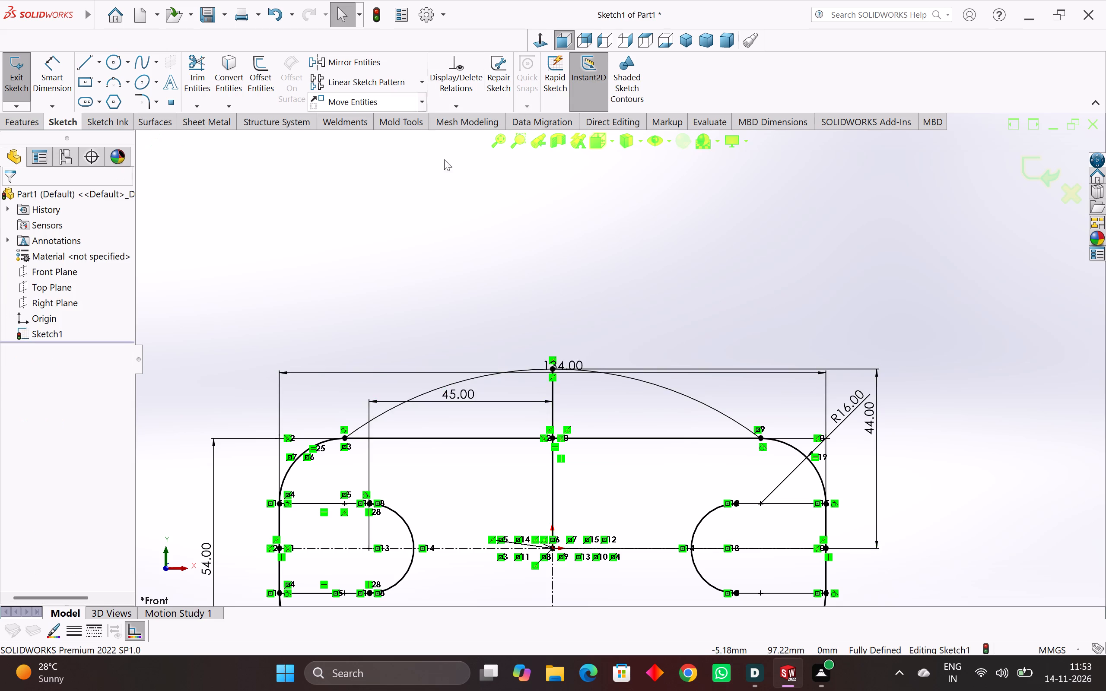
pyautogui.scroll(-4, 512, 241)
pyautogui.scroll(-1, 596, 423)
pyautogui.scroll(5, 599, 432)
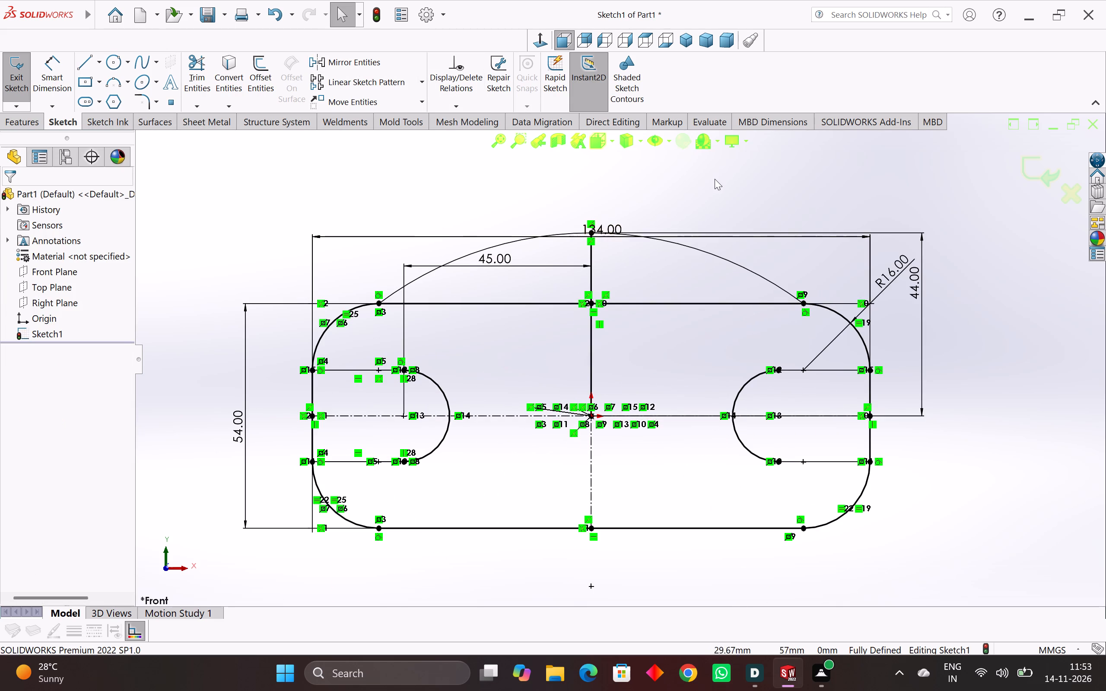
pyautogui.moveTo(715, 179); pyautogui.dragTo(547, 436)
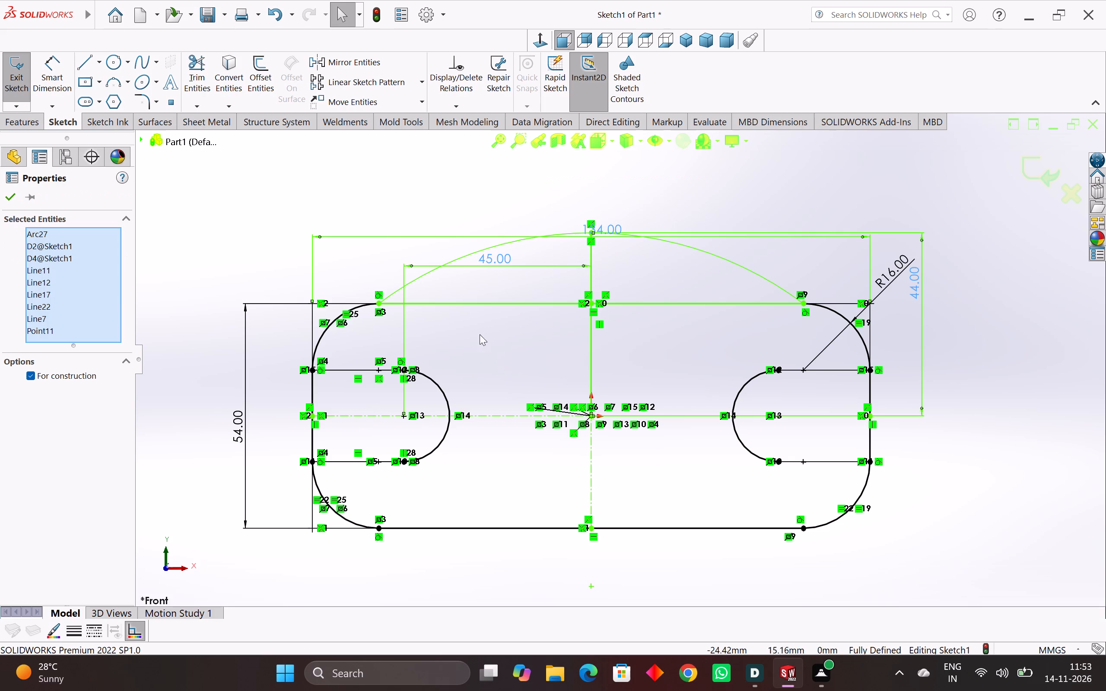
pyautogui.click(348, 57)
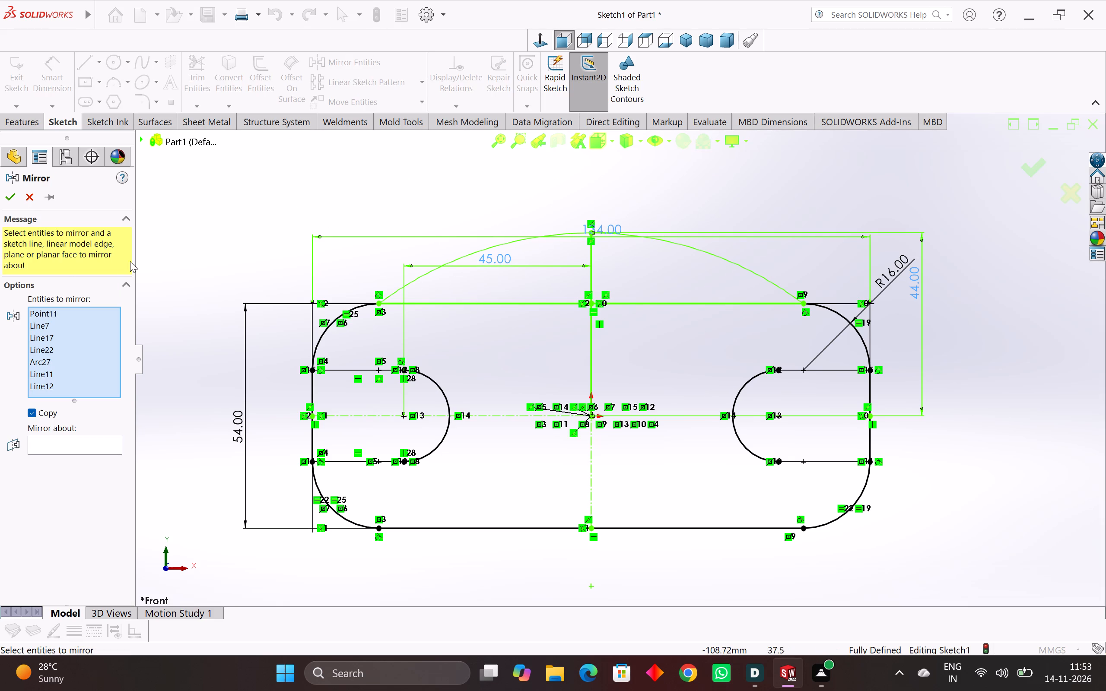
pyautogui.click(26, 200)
# Mirror the upper arc about the horizontal centerline to create a matching arc below the plate outline.
pyautogui.scroll(2, 659, 313)
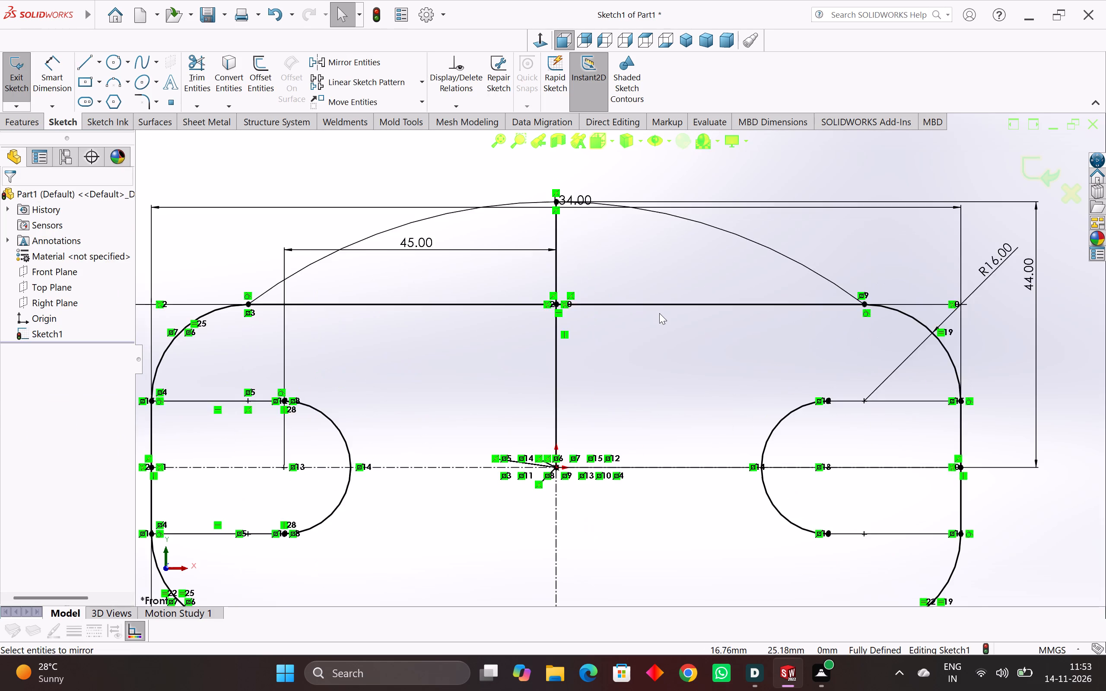
pyautogui.scroll(-4, 660, 313)
pyautogui.click(359, 57)
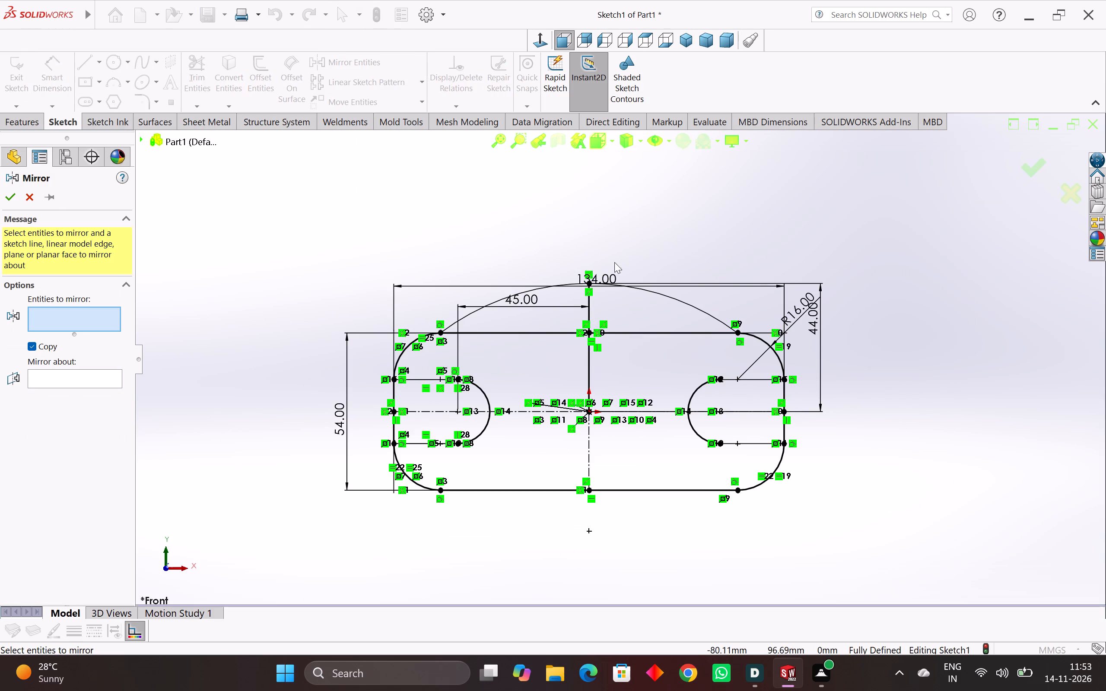
pyautogui.click(683, 302)
pyautogui.click(110, 371)
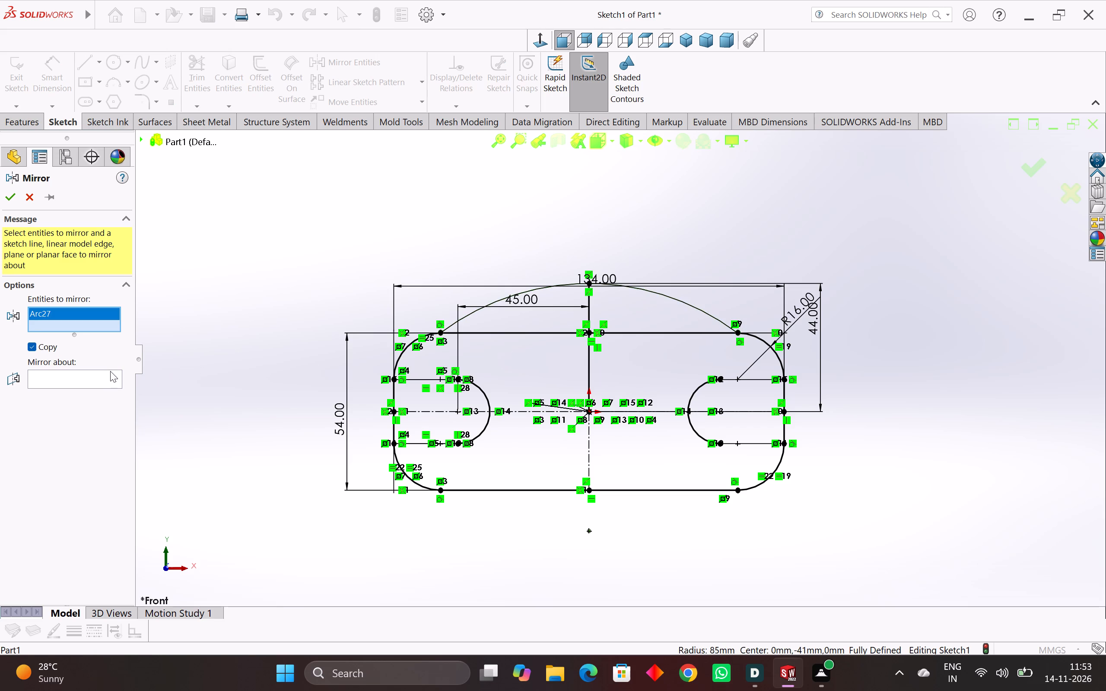
pyautogui.click(528, 413)
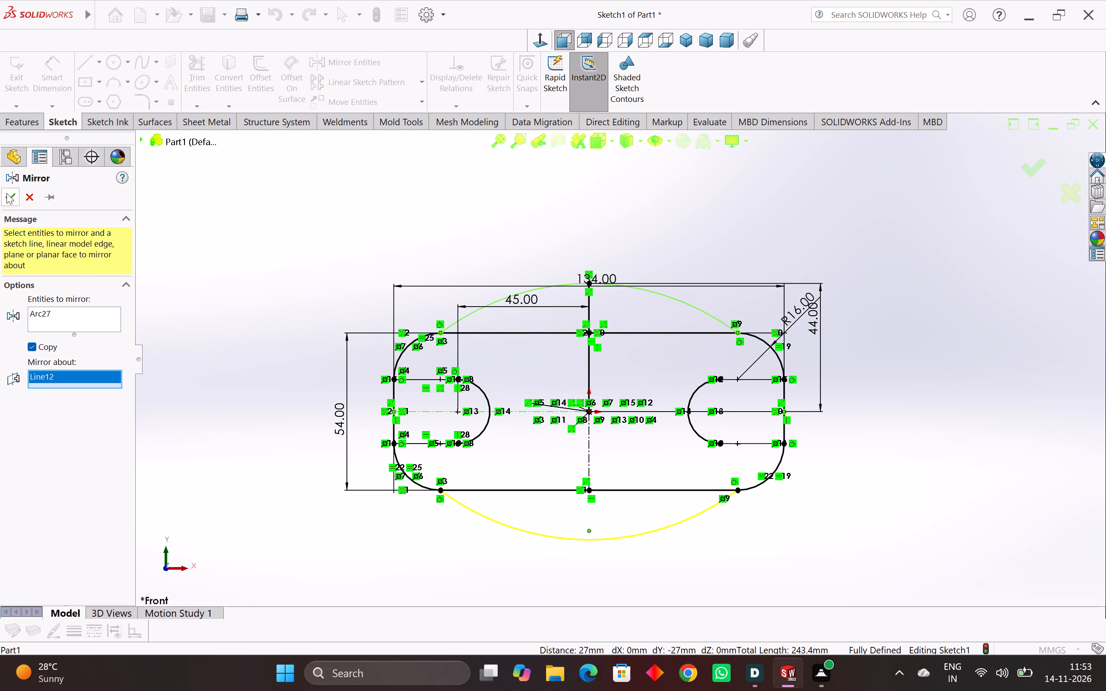
pyautogui.click(9, 189)
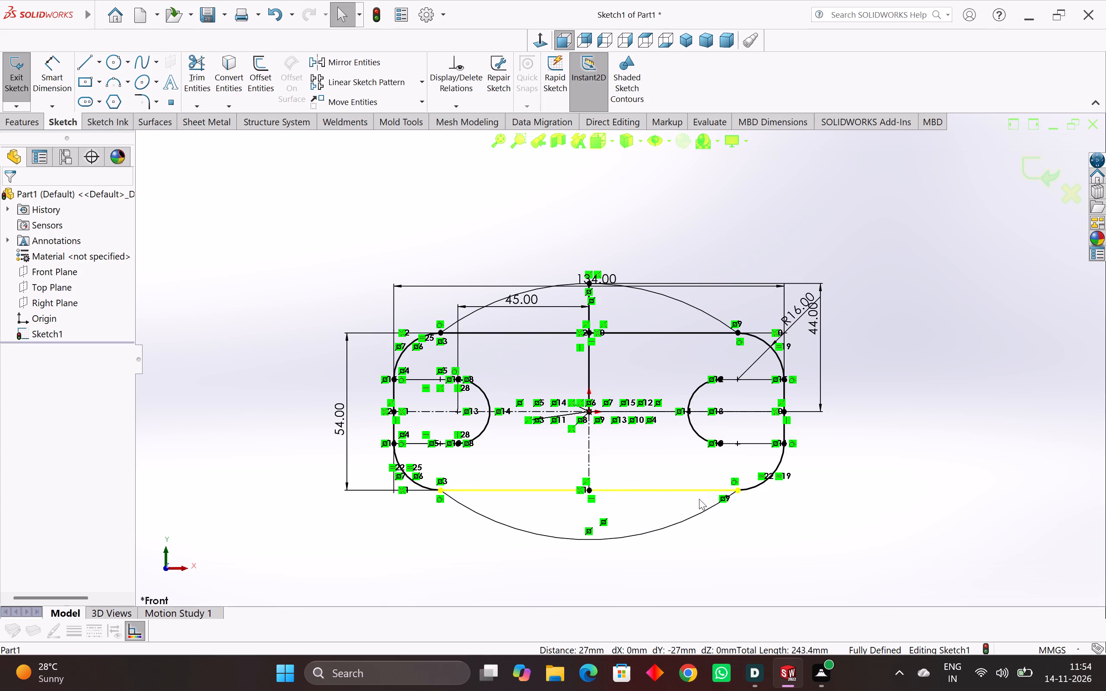
# Sketch two concentric circles centred on the origin with diameters of 25 mm and 40 mm.
pyautogui.scroll(3, 661, 426)
pyautogui.click(110, 64)
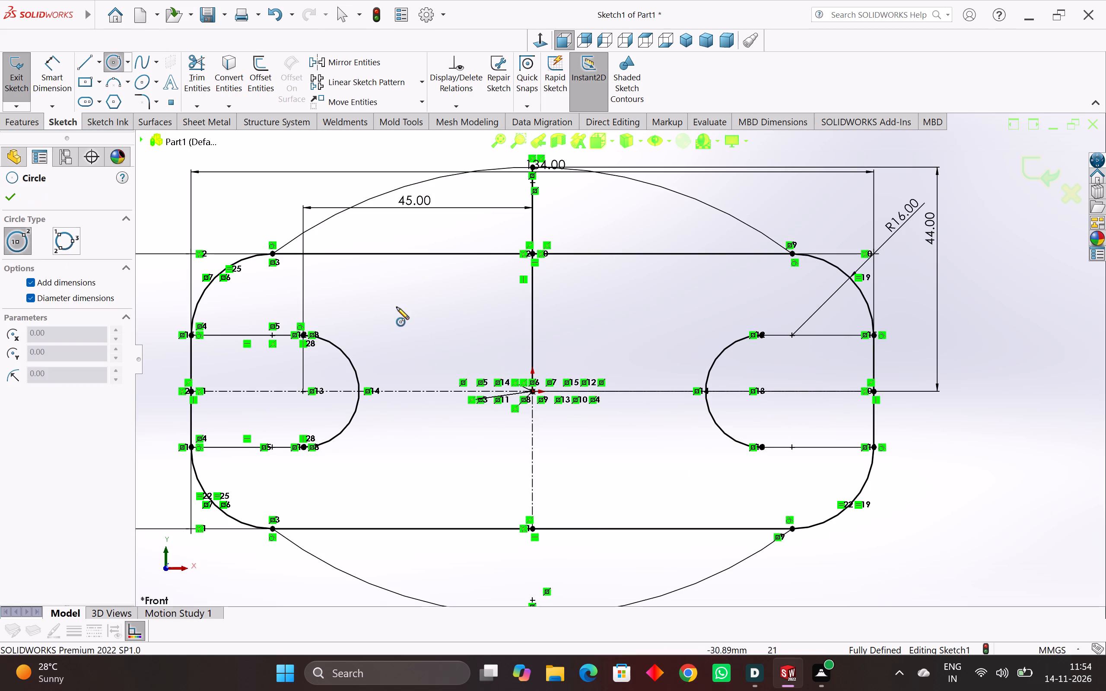
pyautogui.click(531, 390)
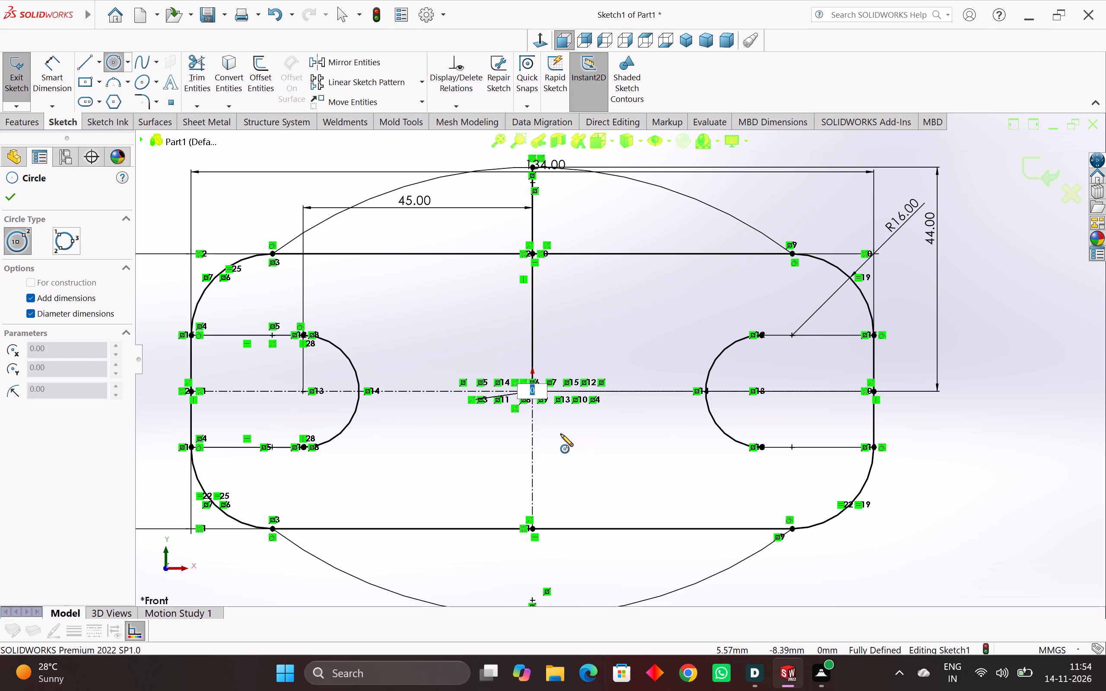
pyautogui.write('25')
pyautogui.press('Return')
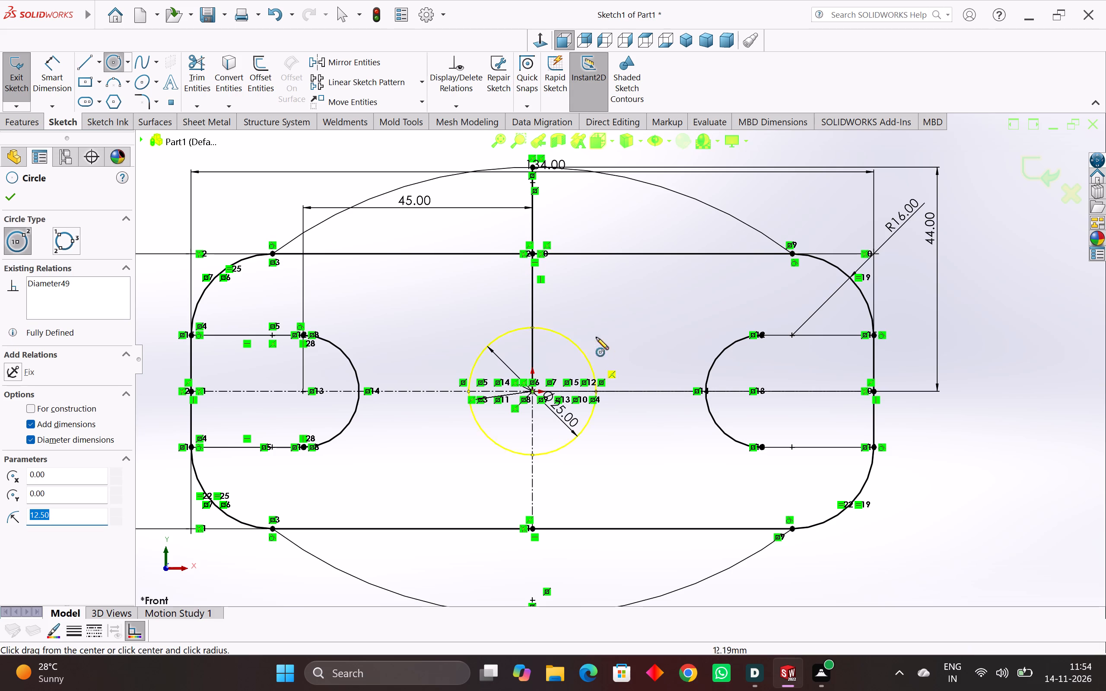
pyautogui.click(532, 391)
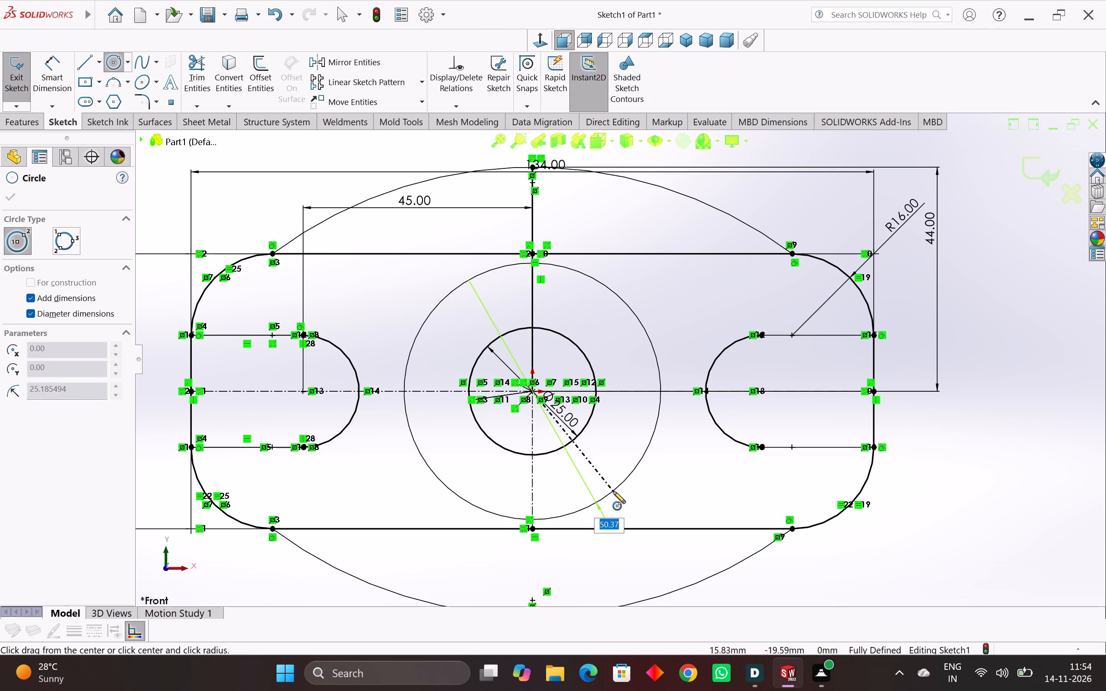
pyautogui.write('40')
pyautogui.press('Return')
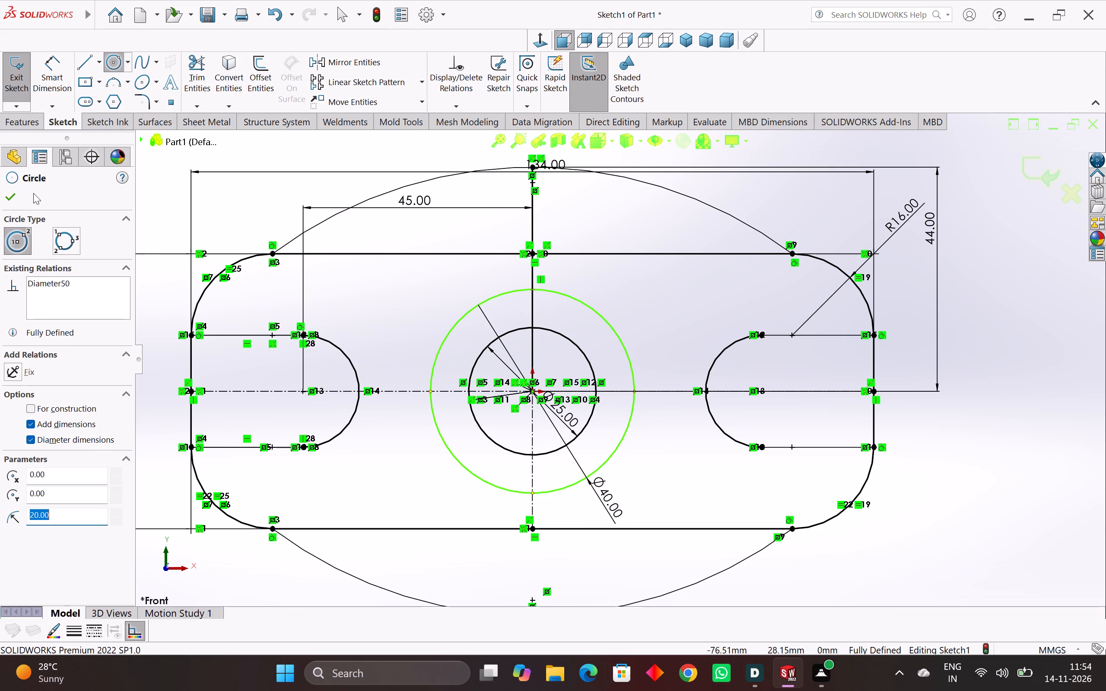
pyautogui.click(9, 191)
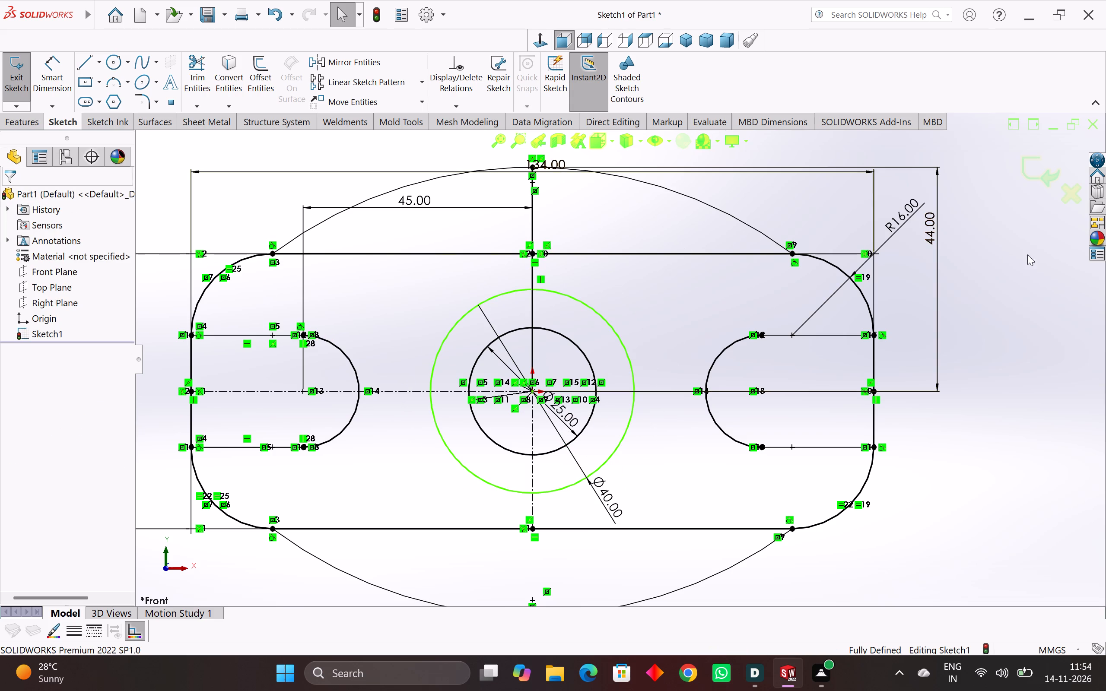
pyautogui.click(1027, 254)
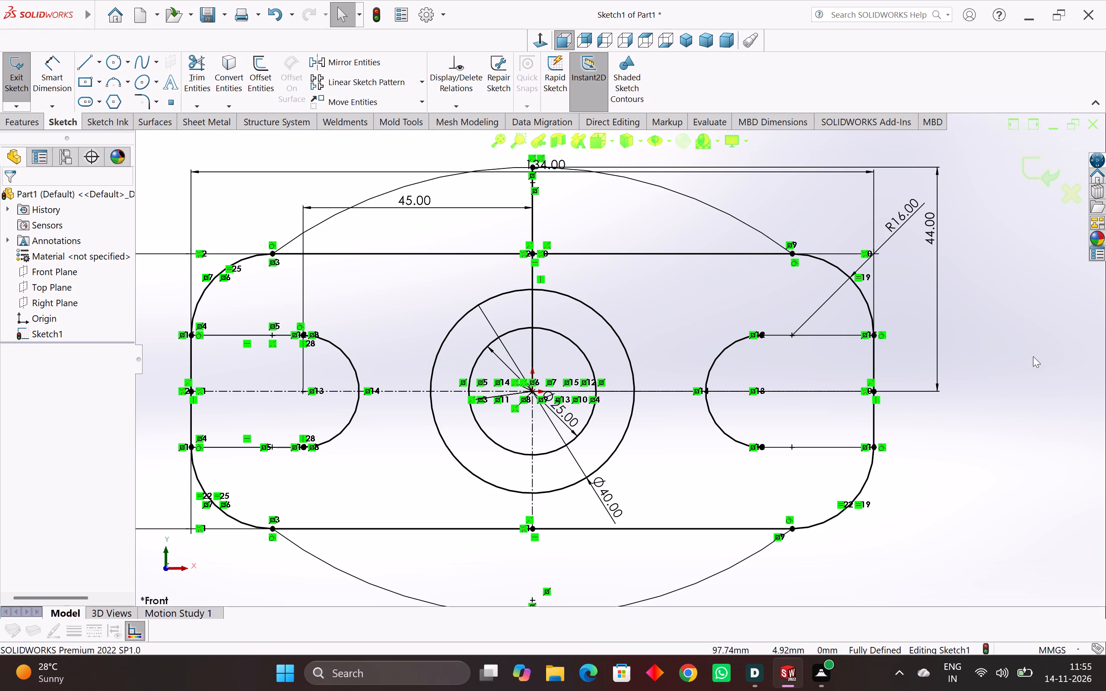
# Extrude the ring region between the 25 mm and 40 mm circles by 27 mm using the Mid Plane end condition.
pyautogui.scroll(-2, 738, 373)
pyautogui.scroll(-1, 604, 425)
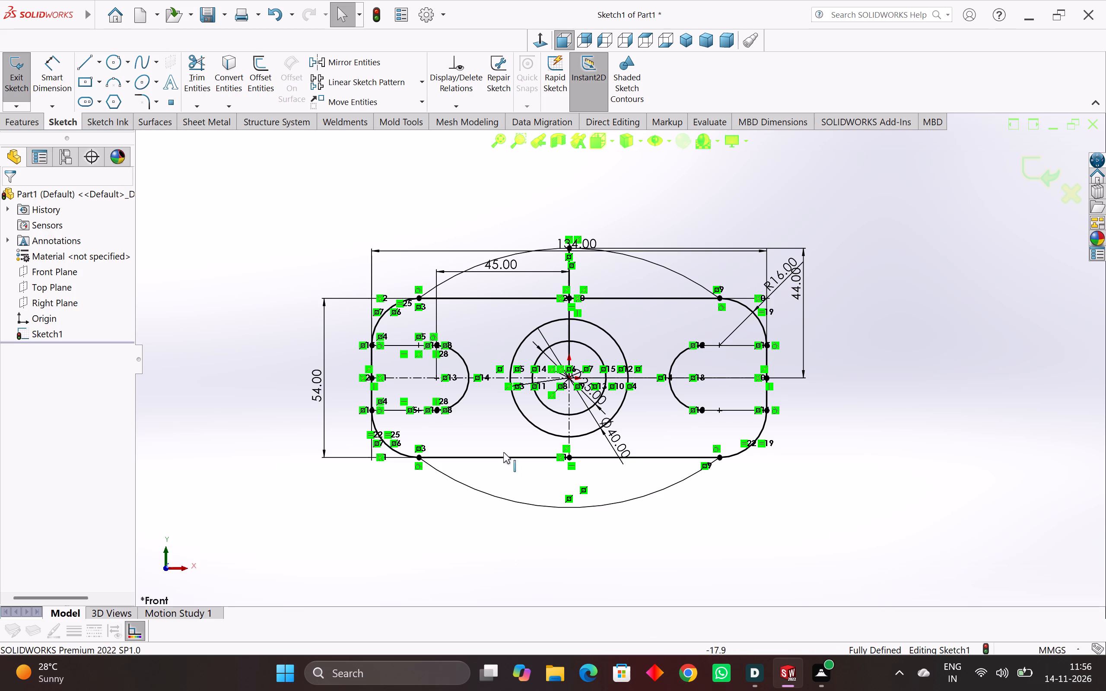
pyautogui.click(15, 122)
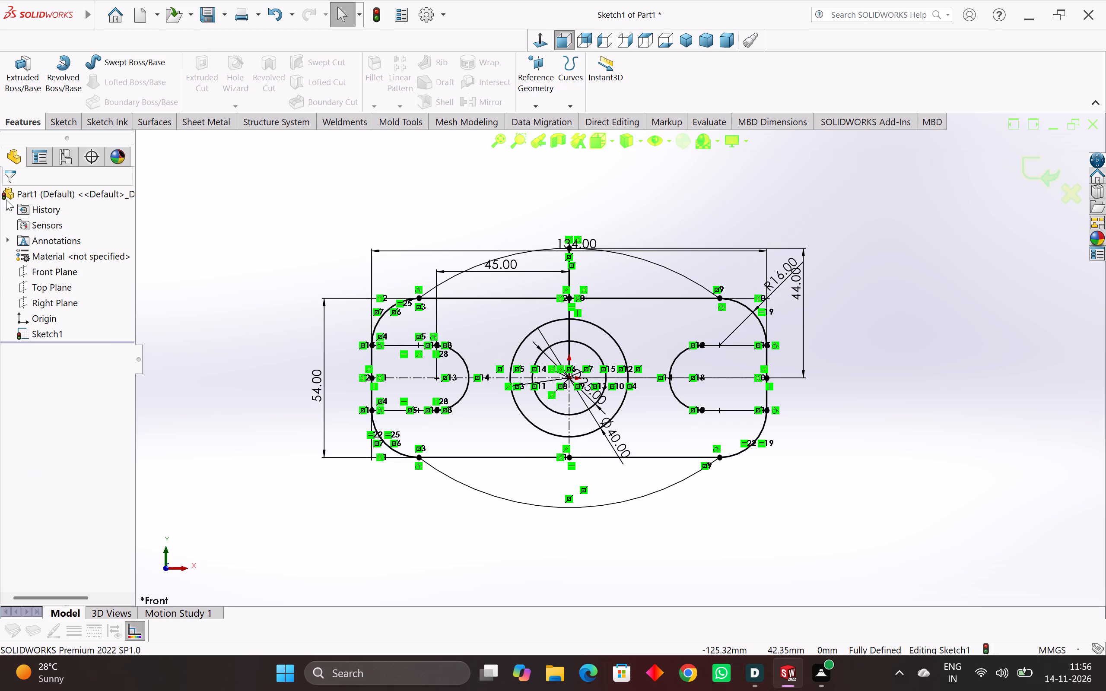
pyautogui.click(17, 71)
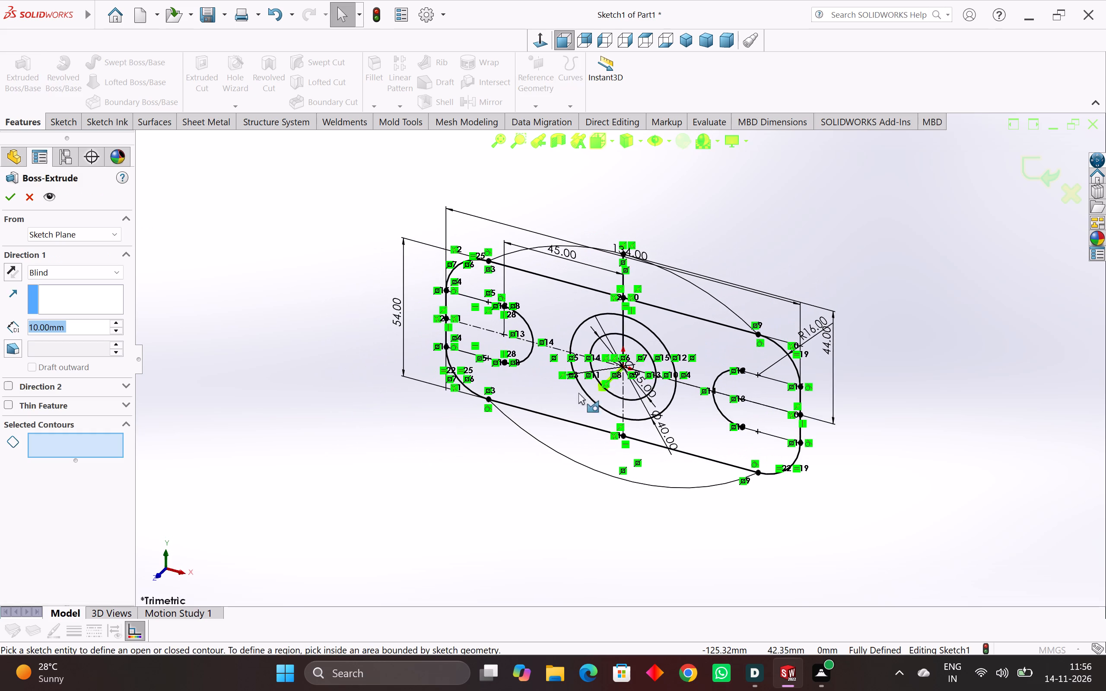
pyautogui.click(593, 388)
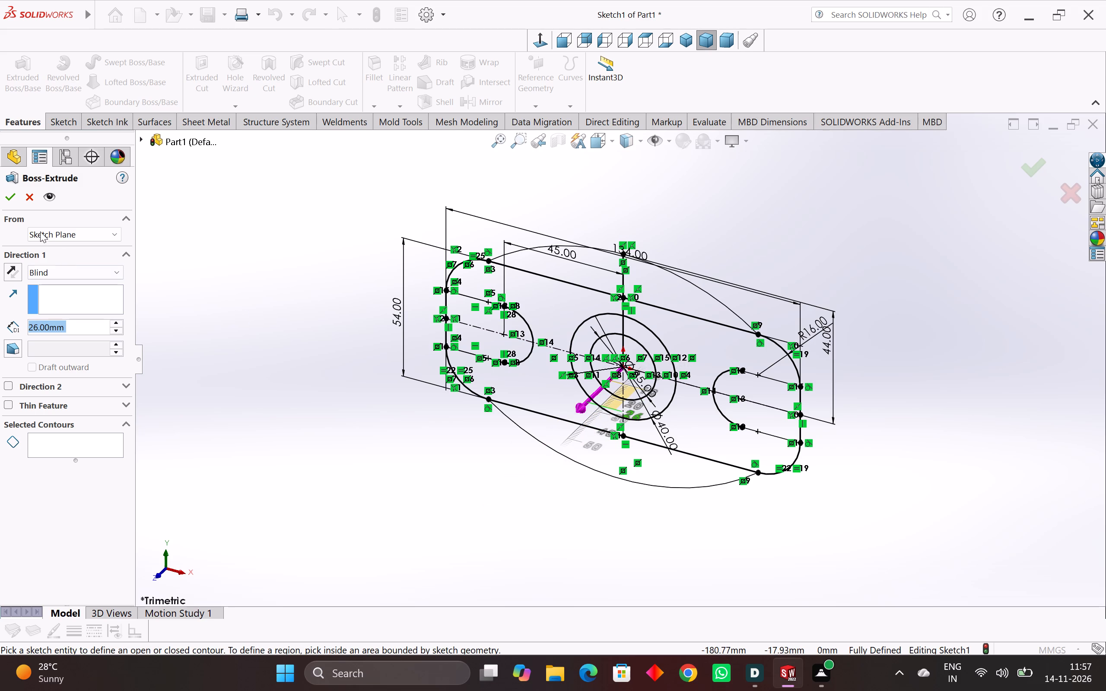
pyautogui.click(76, 454)
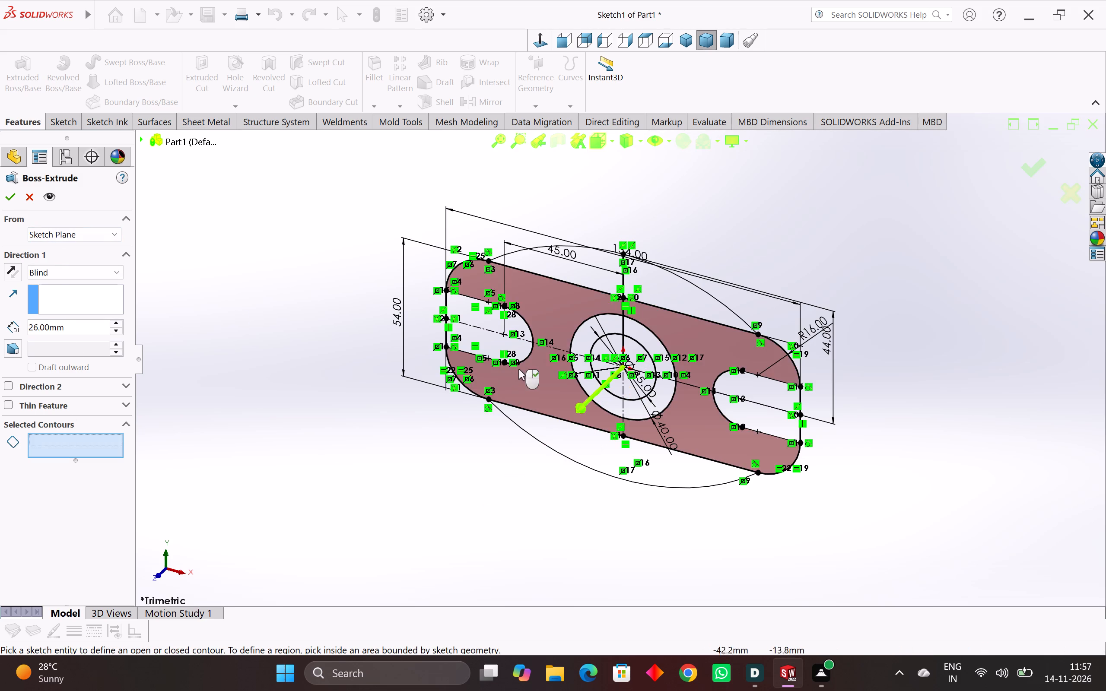
pyautogui.click(585, 345)
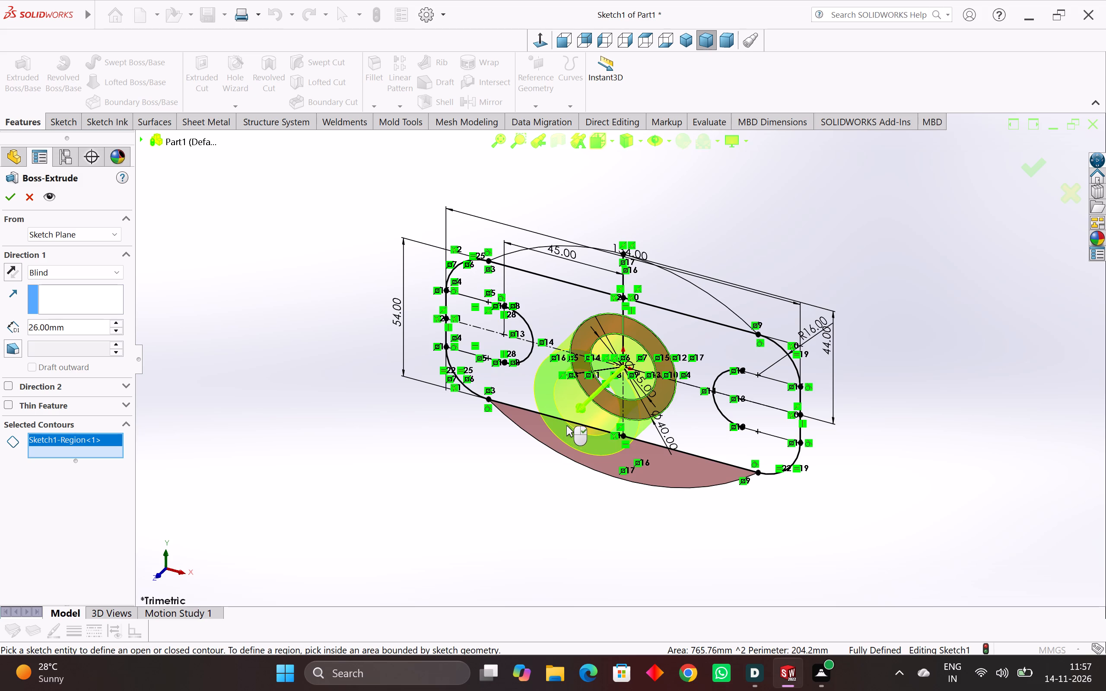
pyautogui.moveTo(871, 341); pyautogui.dragTo(855, 357, button='middle')
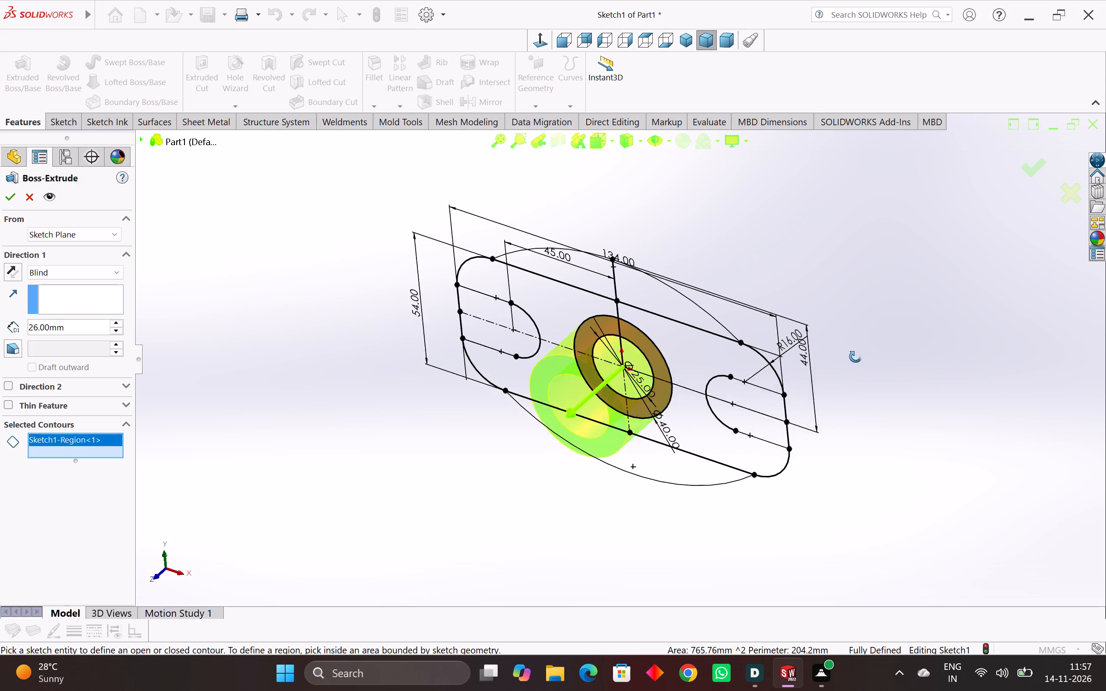
pyautogui.moveTo(855, 357); pyautogui.dragTo(804, 442, button='middle')
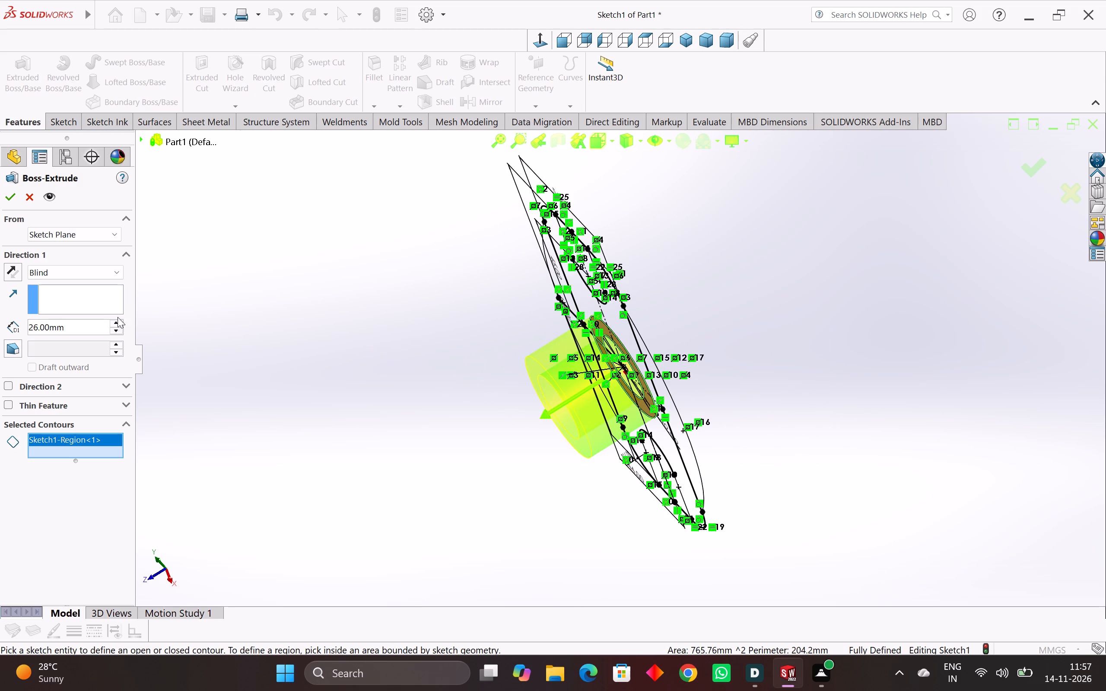
pyautogui.click(79, 274)
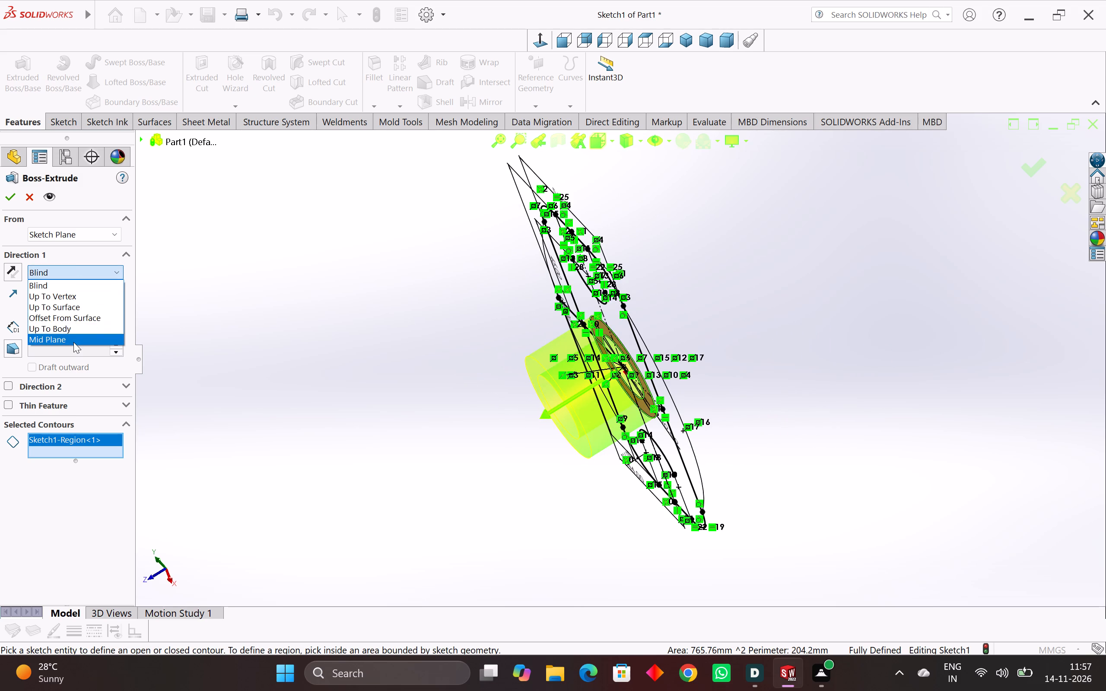
pyautogui.click(73, 342)
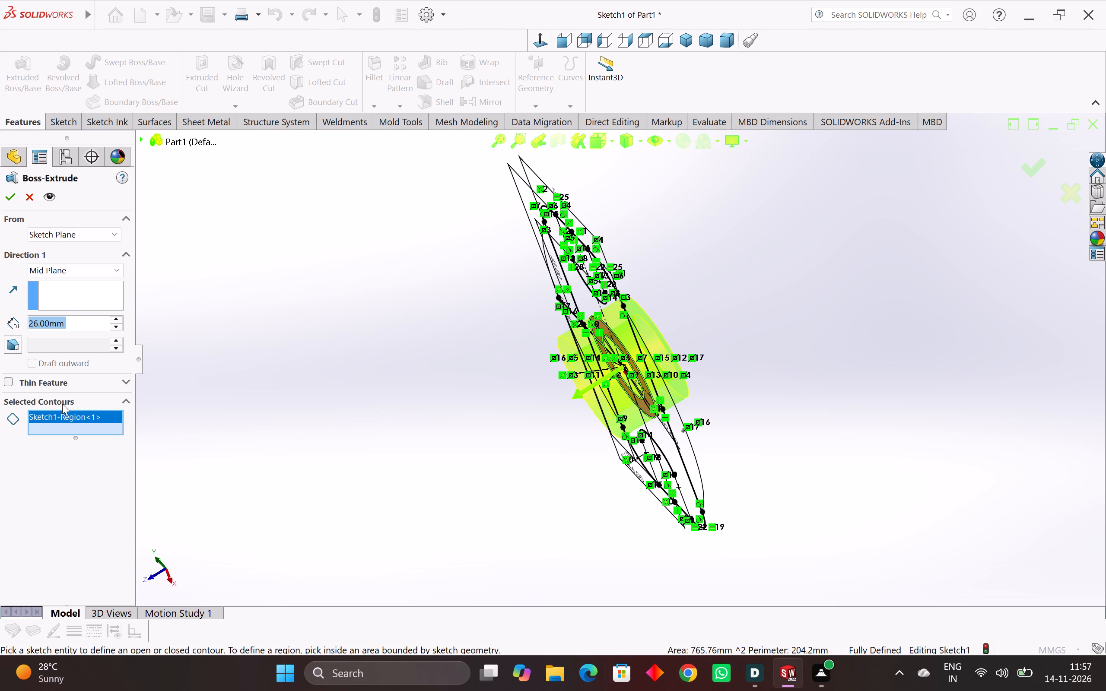
pyautogui.write('27')
pyautogui.press('Return')
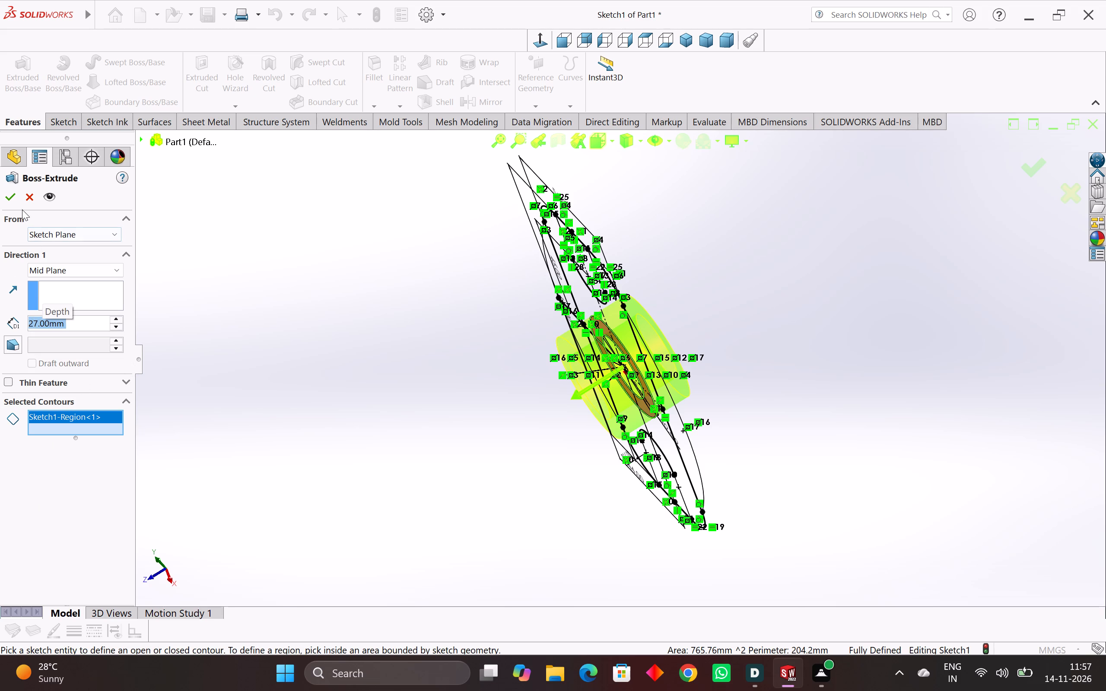
pyautogui.click(13, 198)
# Show Sketch1, nested under the hub extrusion, in the model view.
pyautogui.moveTo(281, 342); pyautogui.dragTo(289, 343, button='middle')
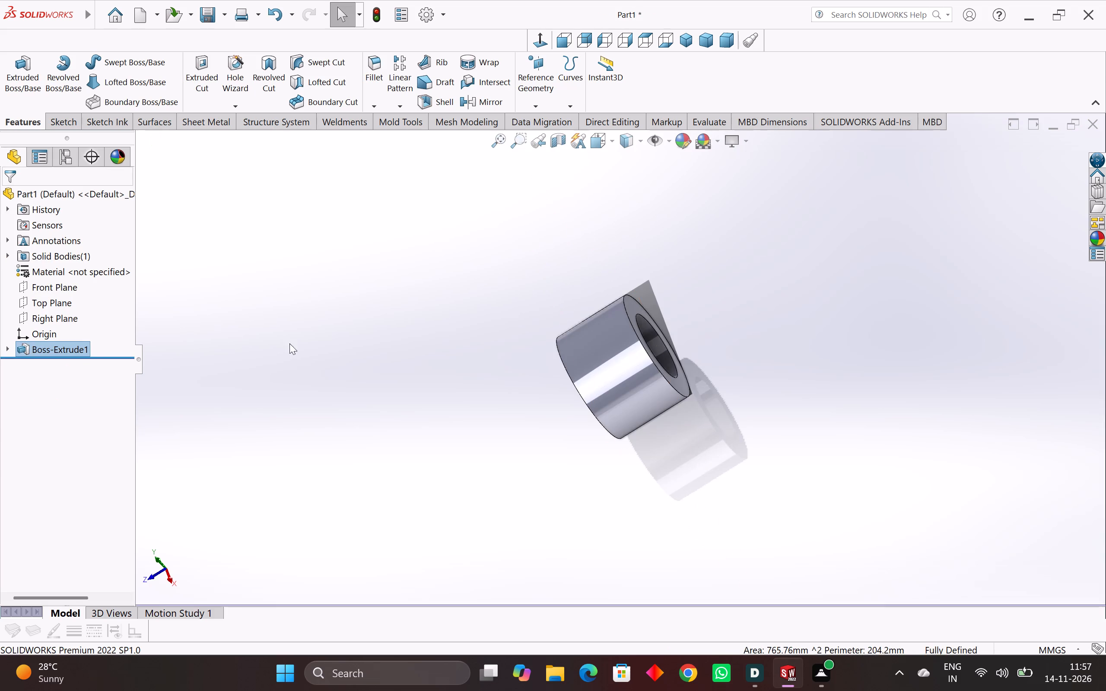
pyautogui.moveTo(289, 343); pyautogui.dragTo(207, 457, button='middle')
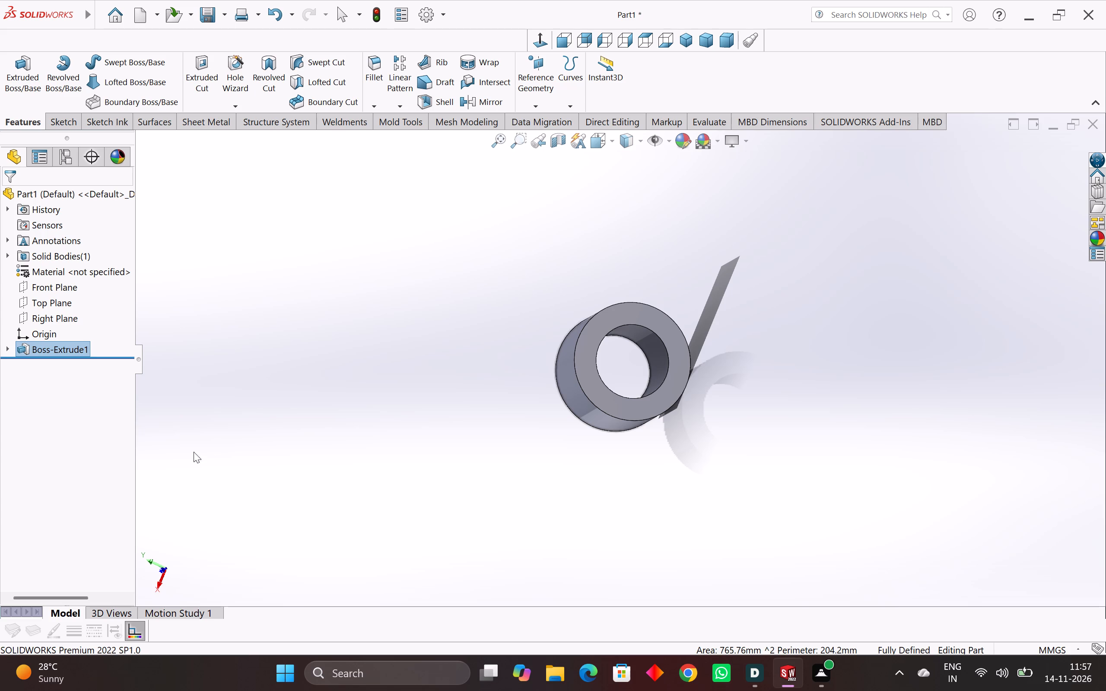
pyautogui.click(8, 347)
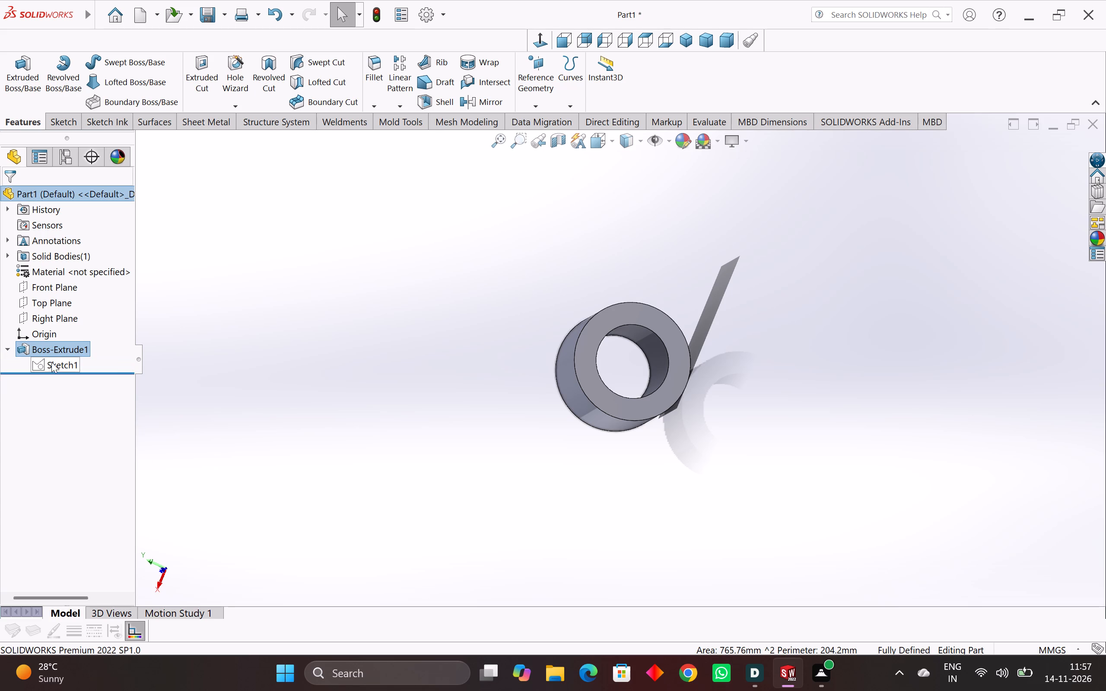
pyautogui.click(402, 350)
pyautogui.rightClick(43, 367)
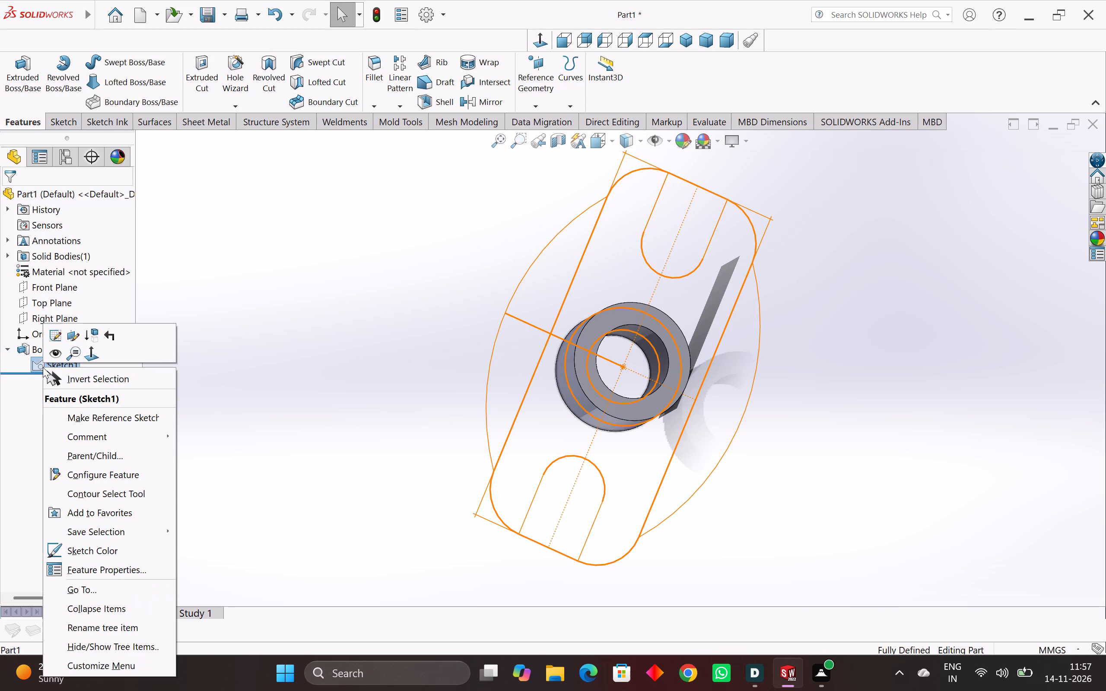
pyautogui.click(321, 266)
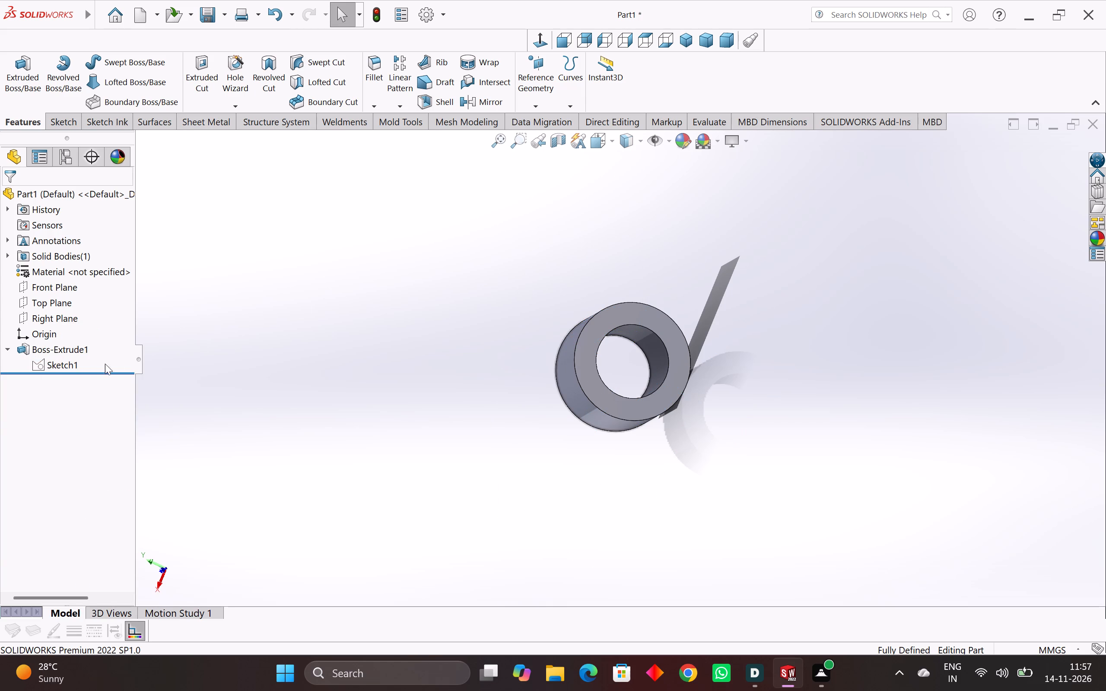
pyautogui.rightClick(52, 363)
pyautogui.click(68, 342)
# Start a boss extrusion from the shown sketch using a slot's end arc, and delete that arc from the selected contours.
pyautogui.moveTo(389, 352); pyautogui.dragTo(424, 362, button='middle')
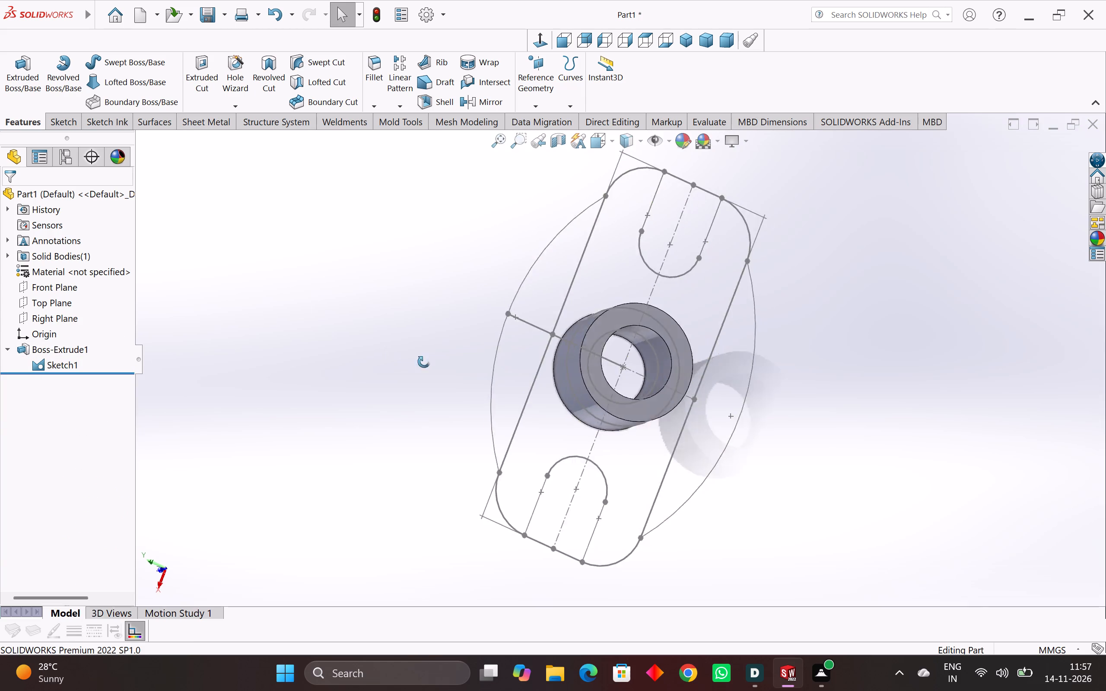
pyautogui.moveTo(424, 362); pyautogui.dragTo(492, 511, button='middle')
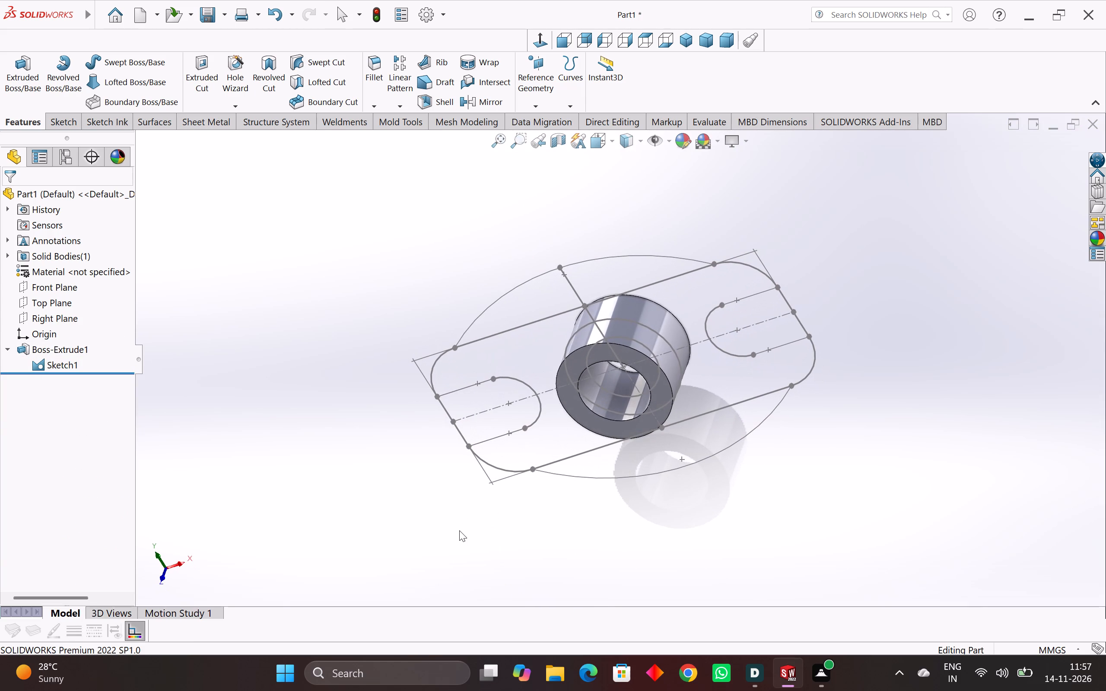
pyautogui.moveTo(459, 530); pyautogui.dragTo(446, 545, button='middle')
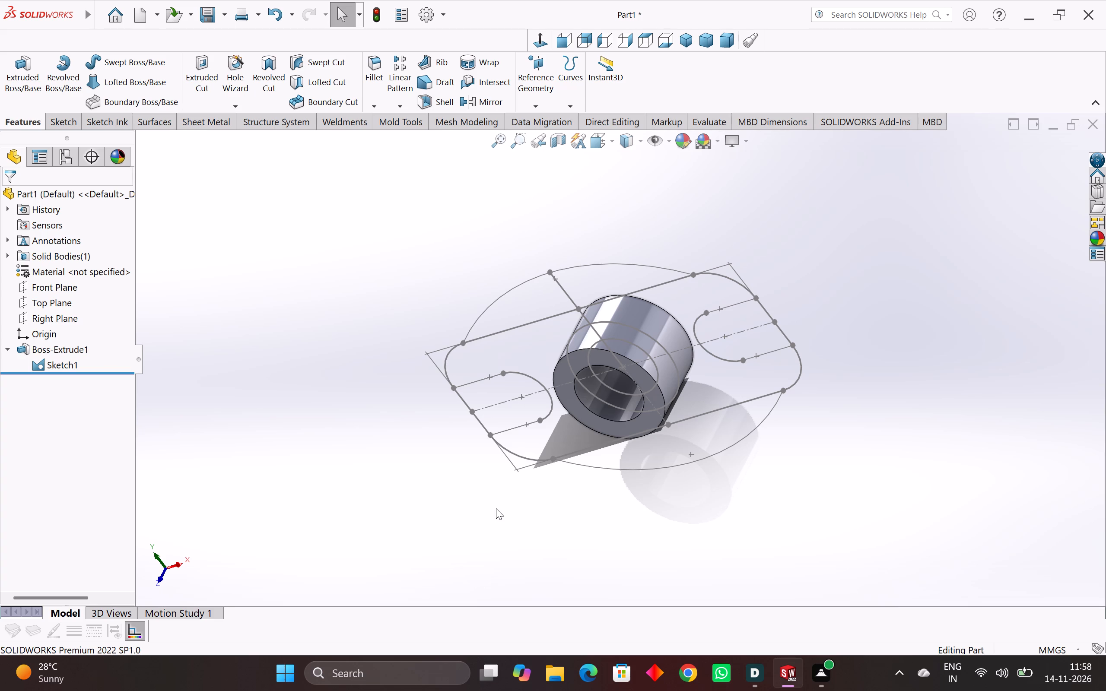
pyautogui.moveTo(588, 484); pyautogui.dragTo(678, 407, button='middle')
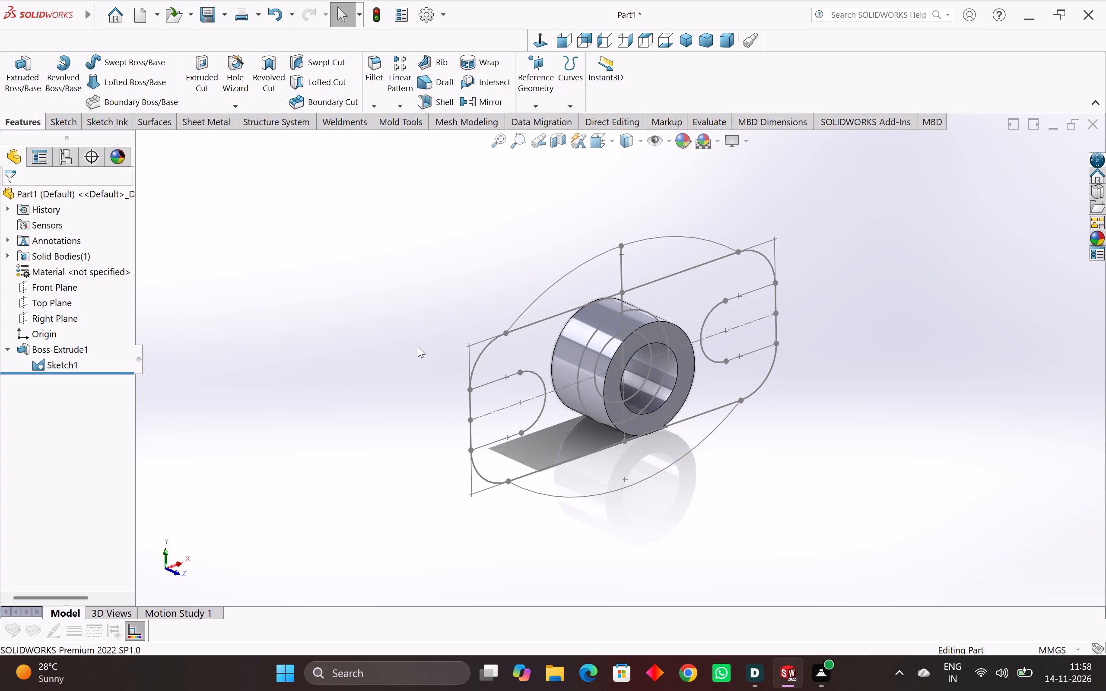
pyautogui.click(29, 75)
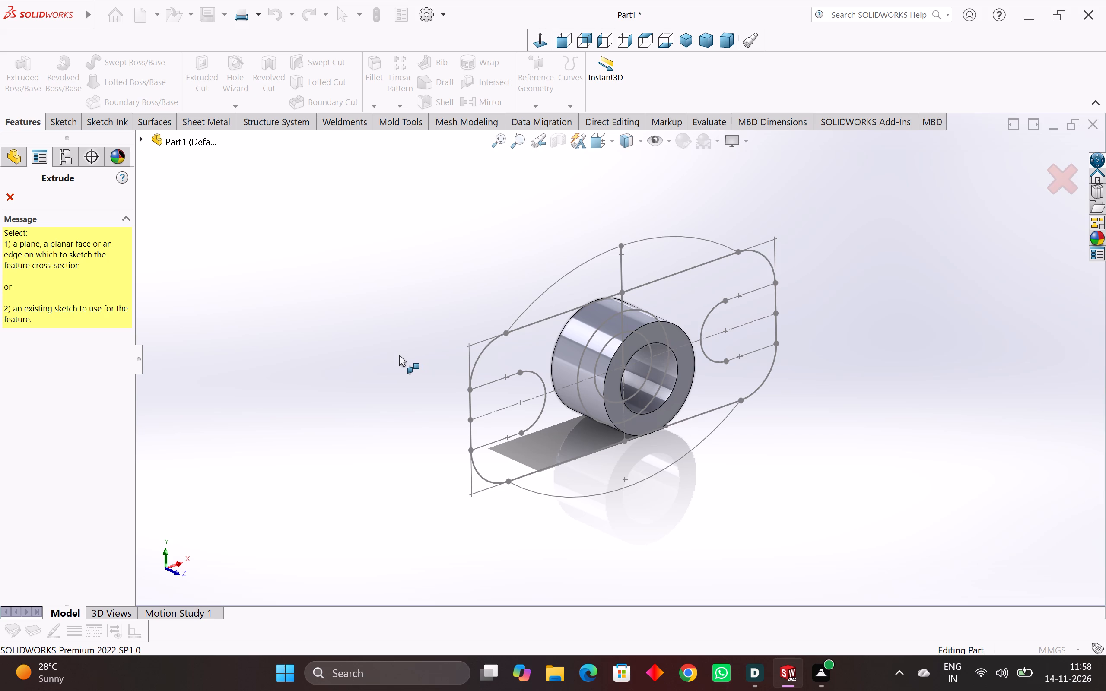
pyautogui.click(543, 407)
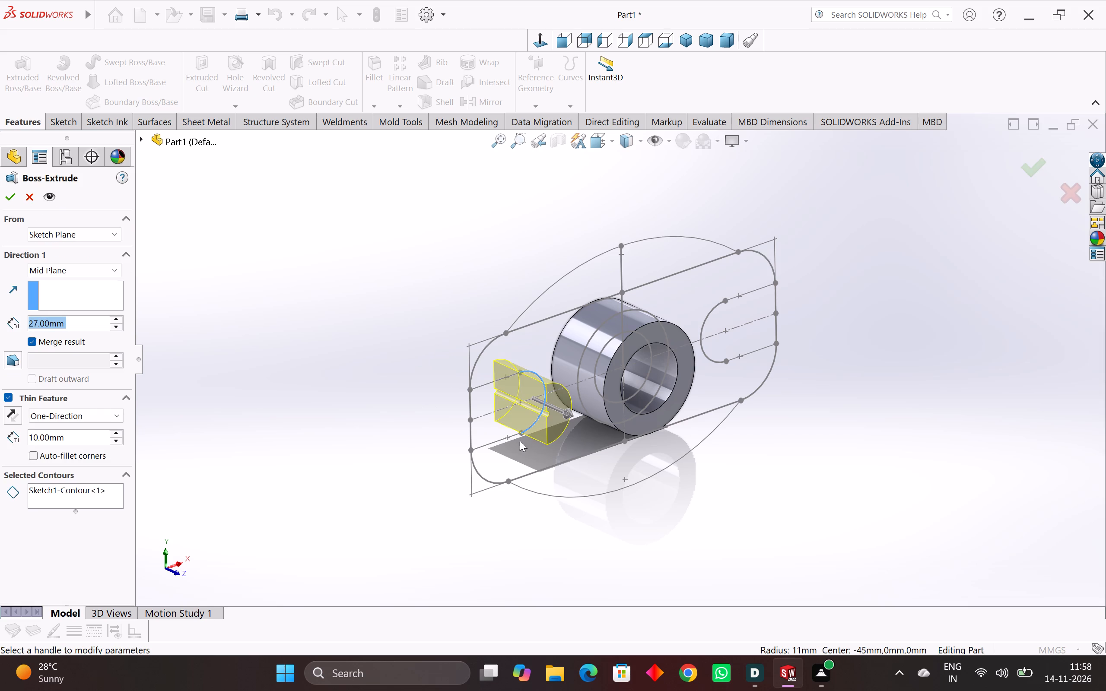
pyautogui.click(495, 439)
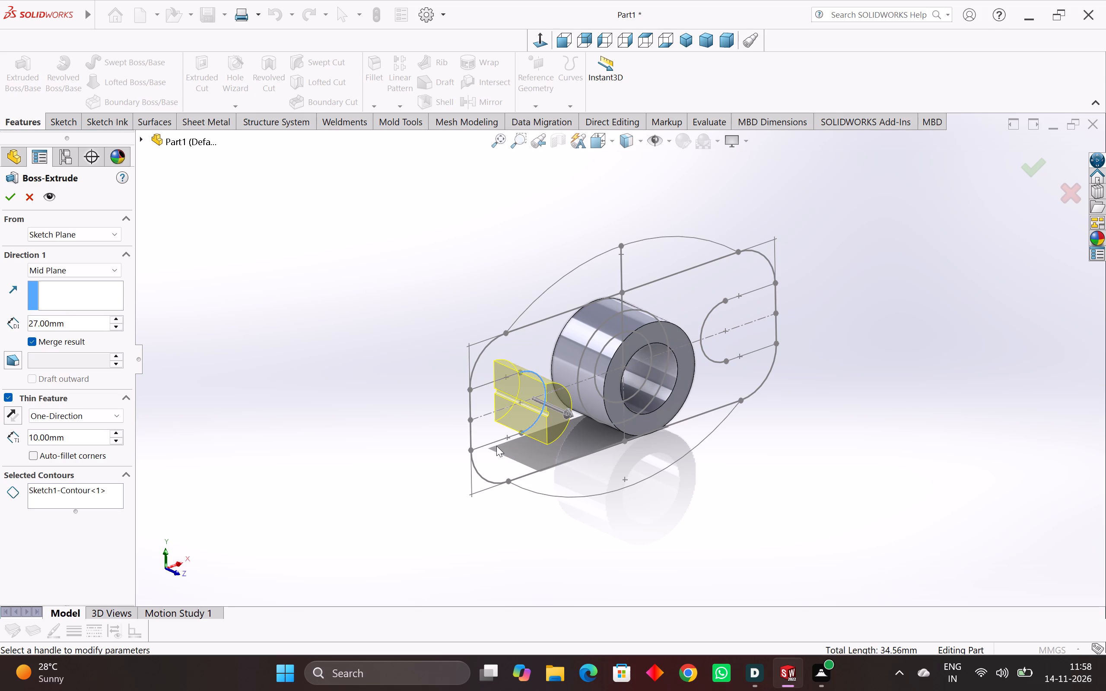
pyautogui.click(491, 445)
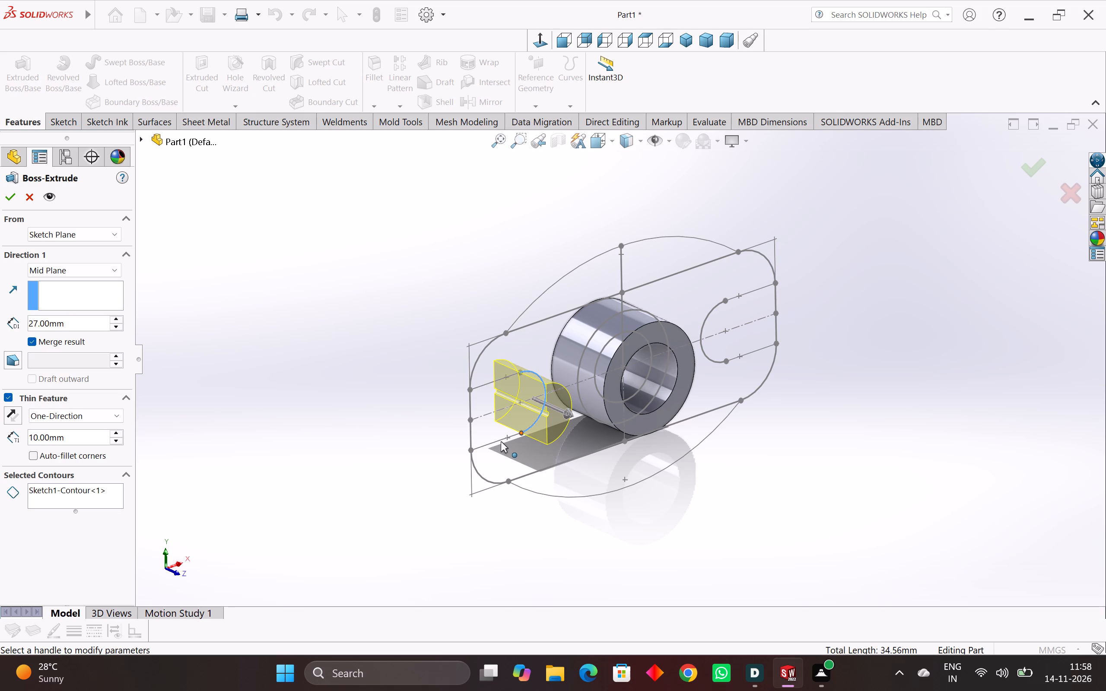
pyautogui.click(500, 441)
pyautogui.click(496, 380)
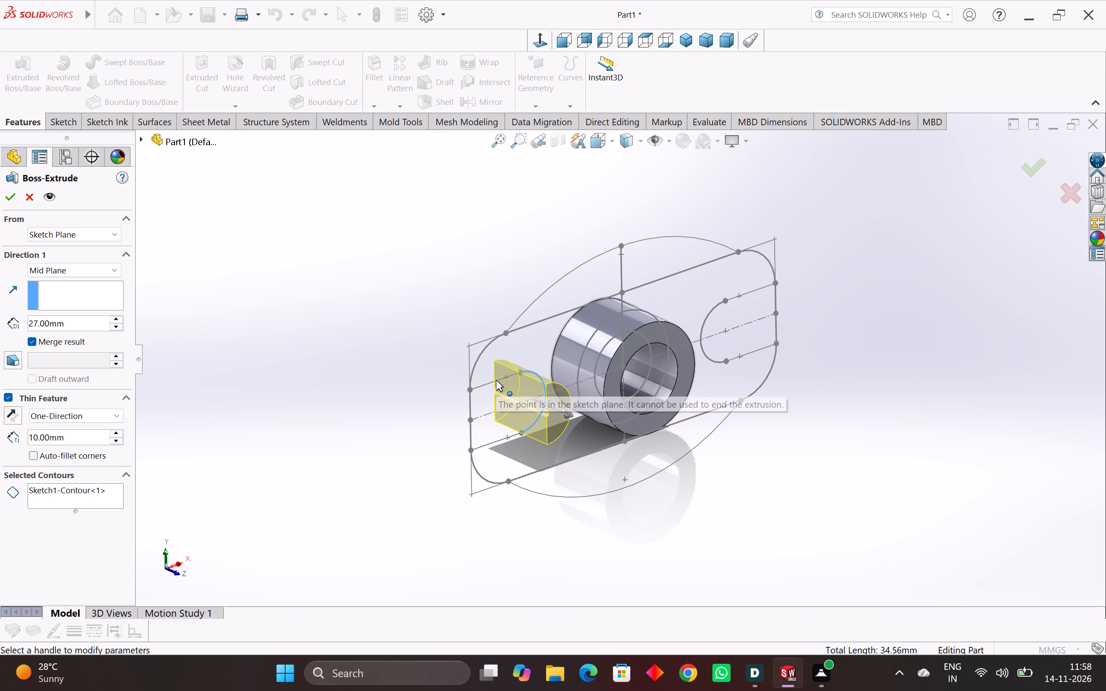
pyautogui.scroll(4, 512, 412)
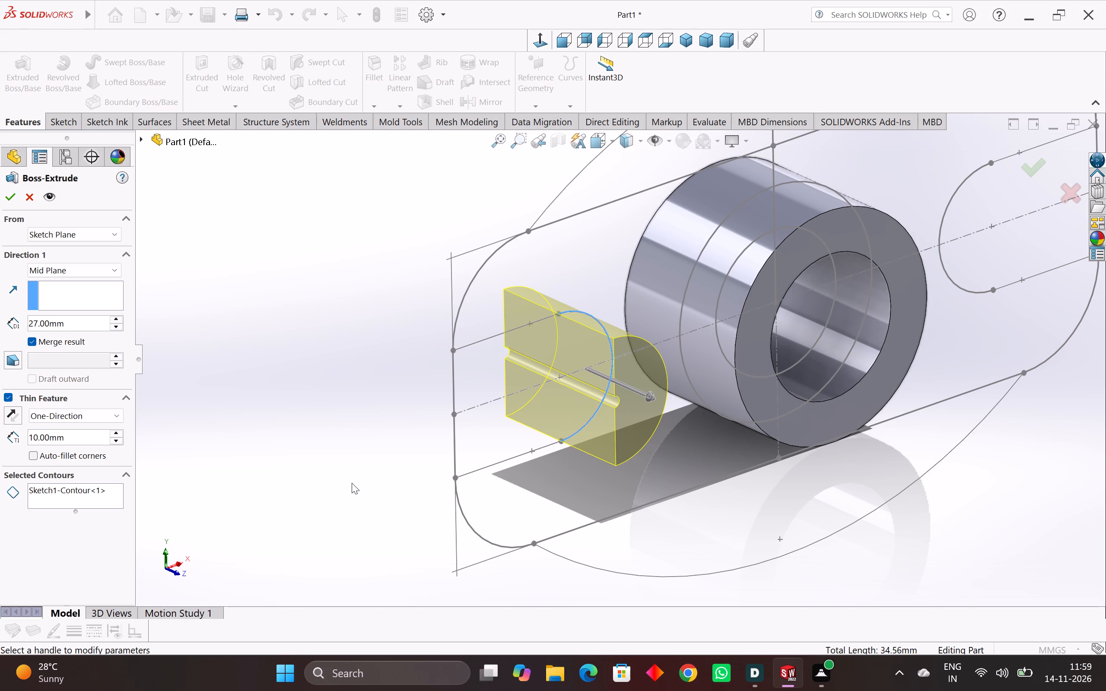
pyautogui.rightClick(93, 491)
pyautogui.click(130, 514)
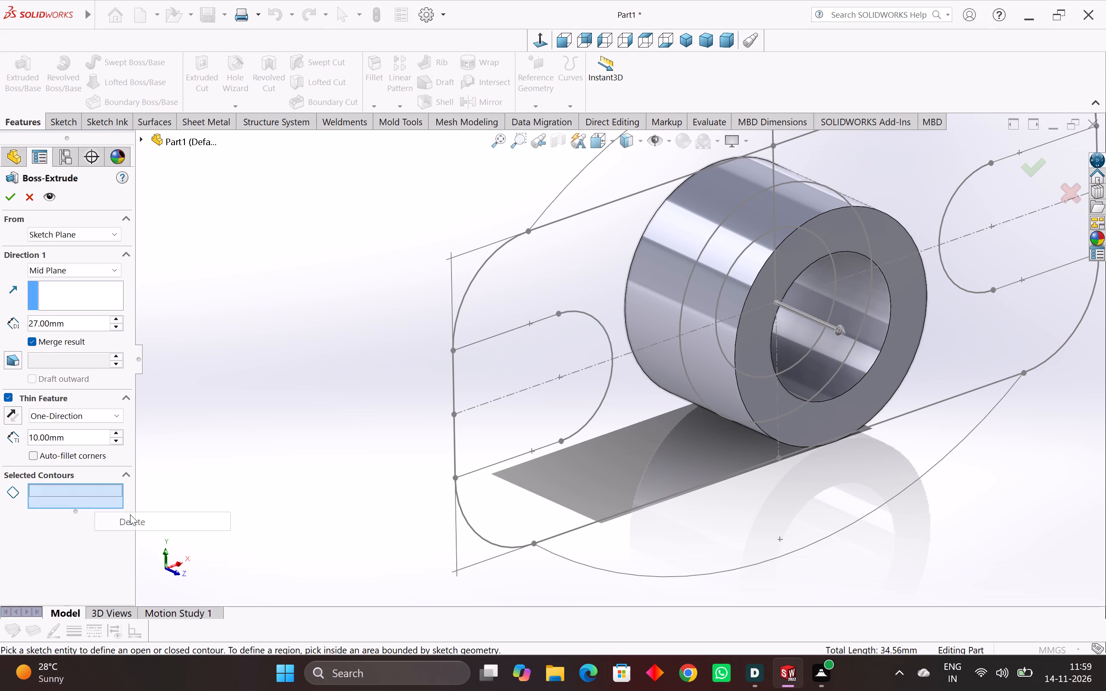
# Extrude the slotted plate region around the hub by 22 mm with Mid Plane, with the thin feature disabled and the result merged.
pyautogui.click(620, 422)
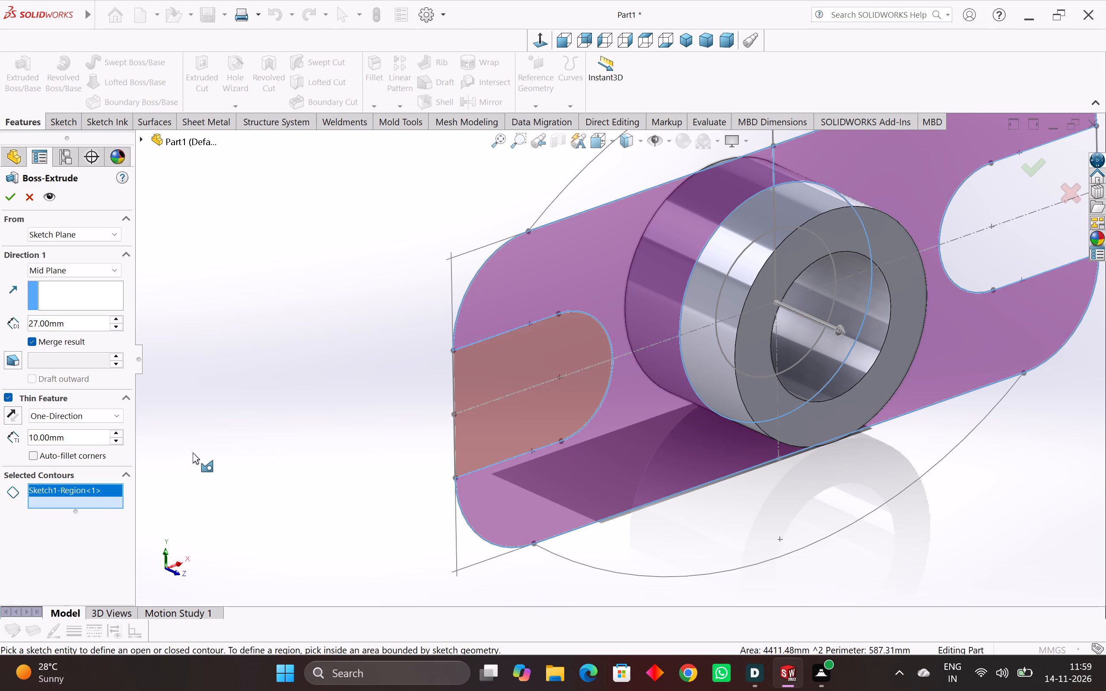
pyautogui.scroll(-2, 366, 466)
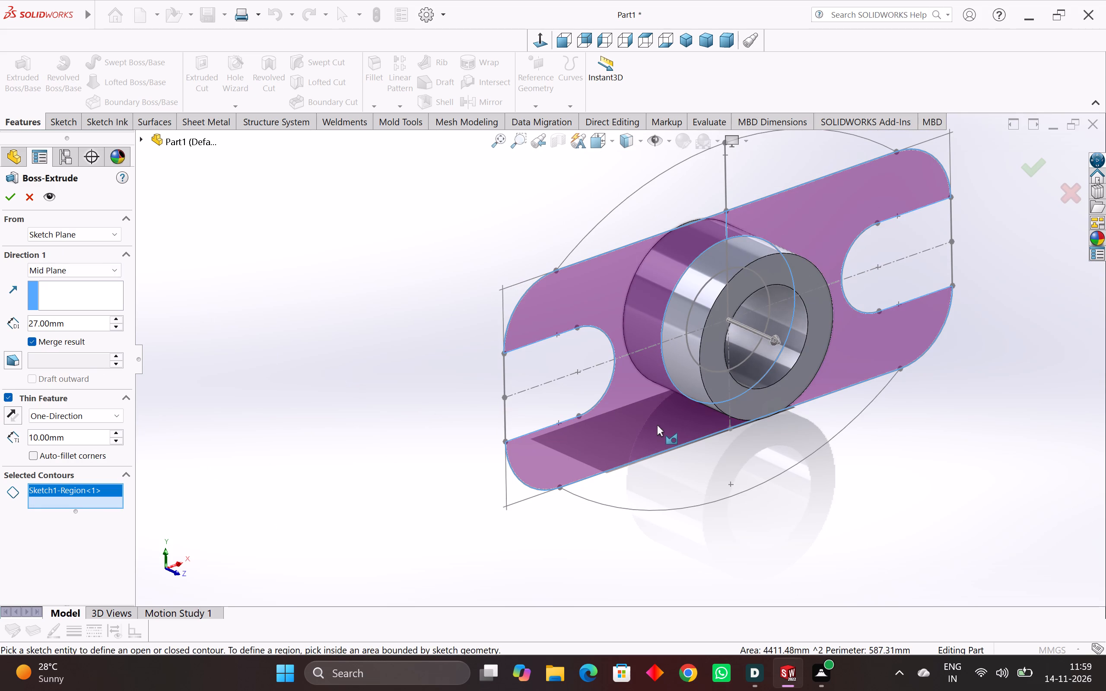
pyautogui.click(507, 411)
pyautogui.click(518, 407)
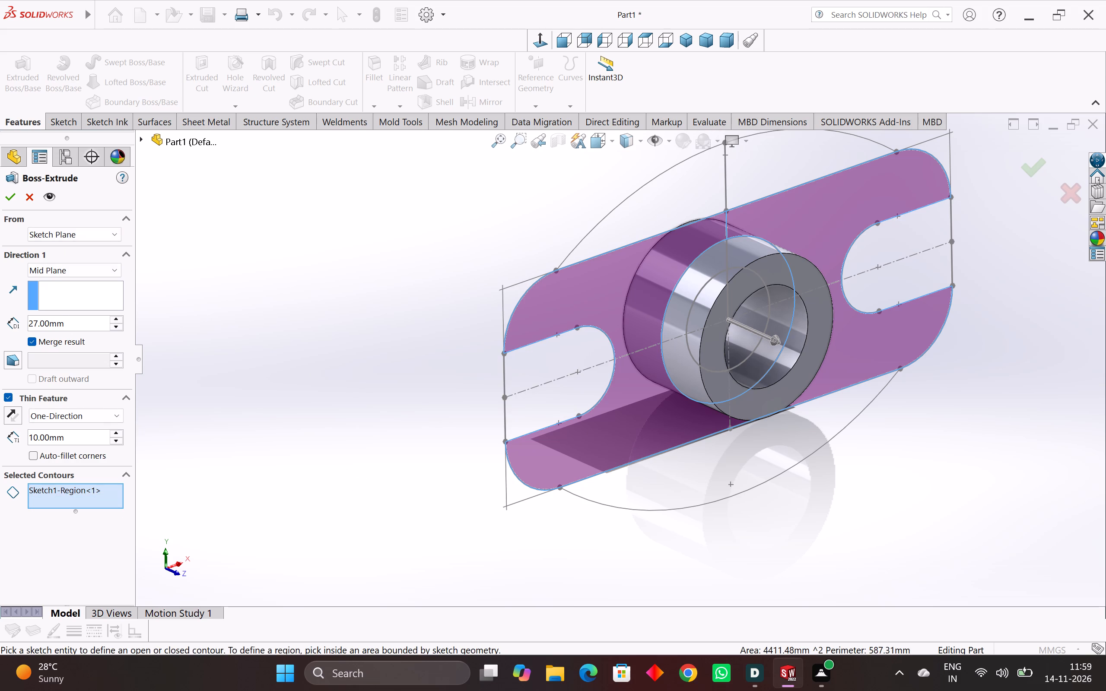
pyautogui.moveTo(67, 328); pyautogui.dragTo(0, 327)
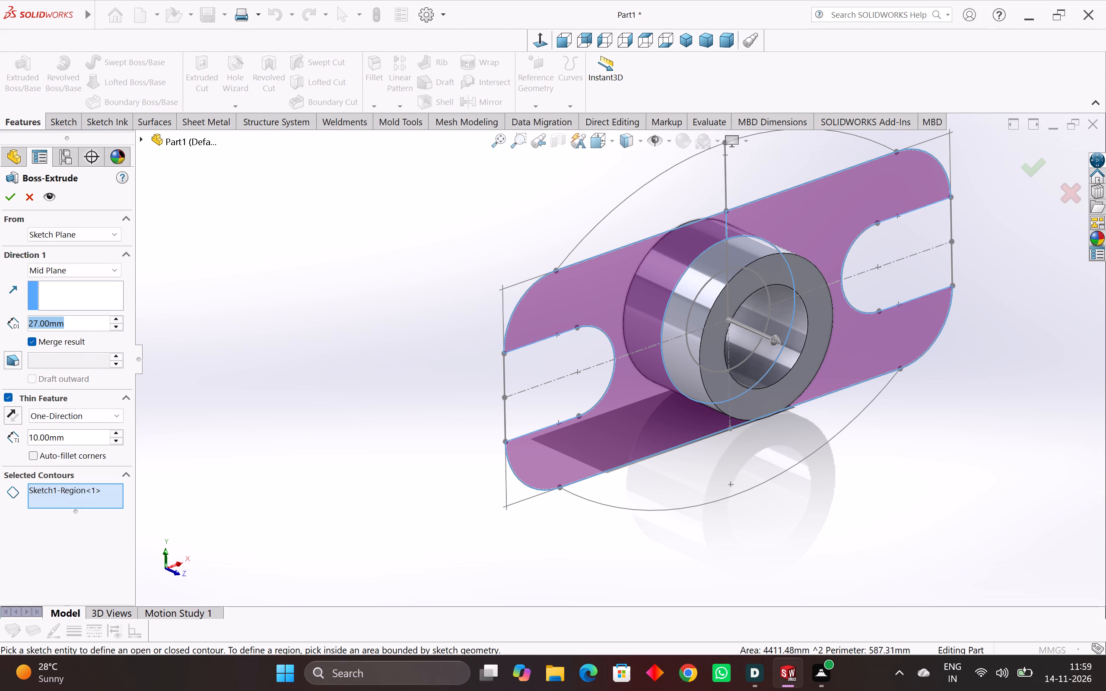
pyautogui.click(6, 392)
pyautogui.click(6, 401)
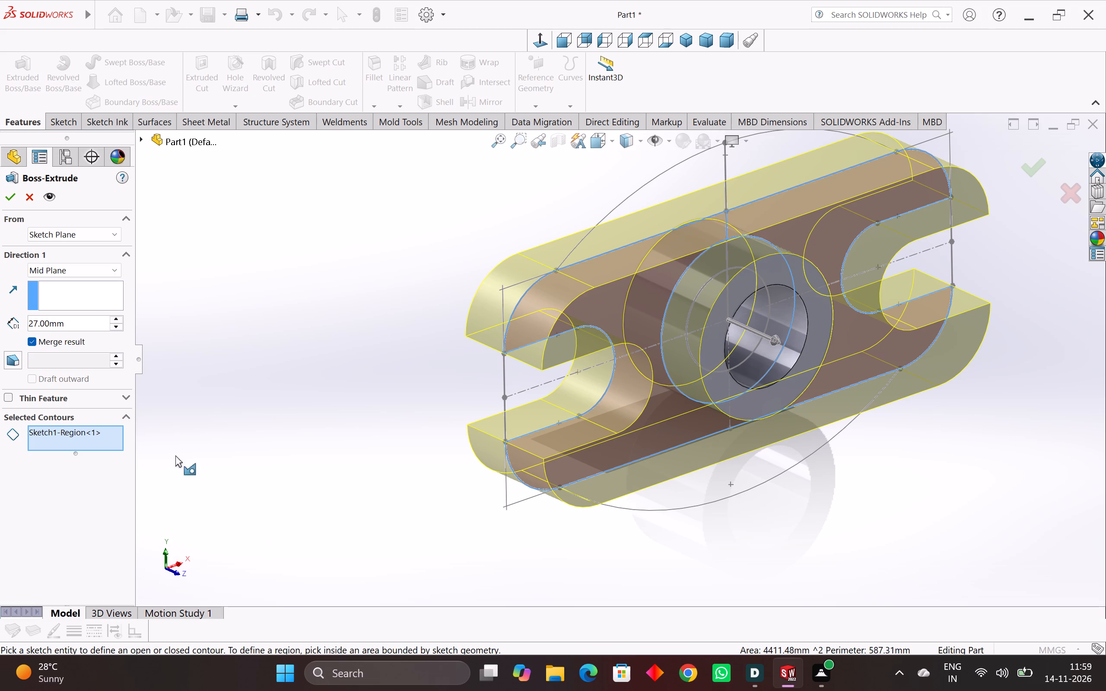
pyautogui.moveTo(72, 323); pyautogui.dragTo(0, 317)
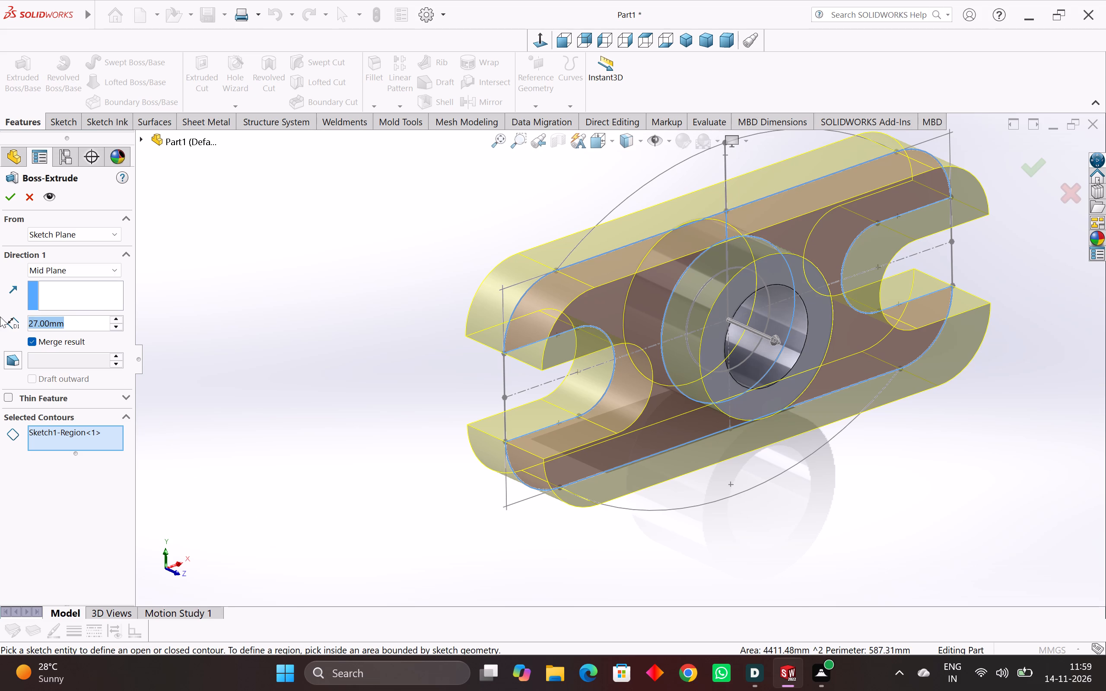
pyautogui.write('22')
pyautogui.press('Return')
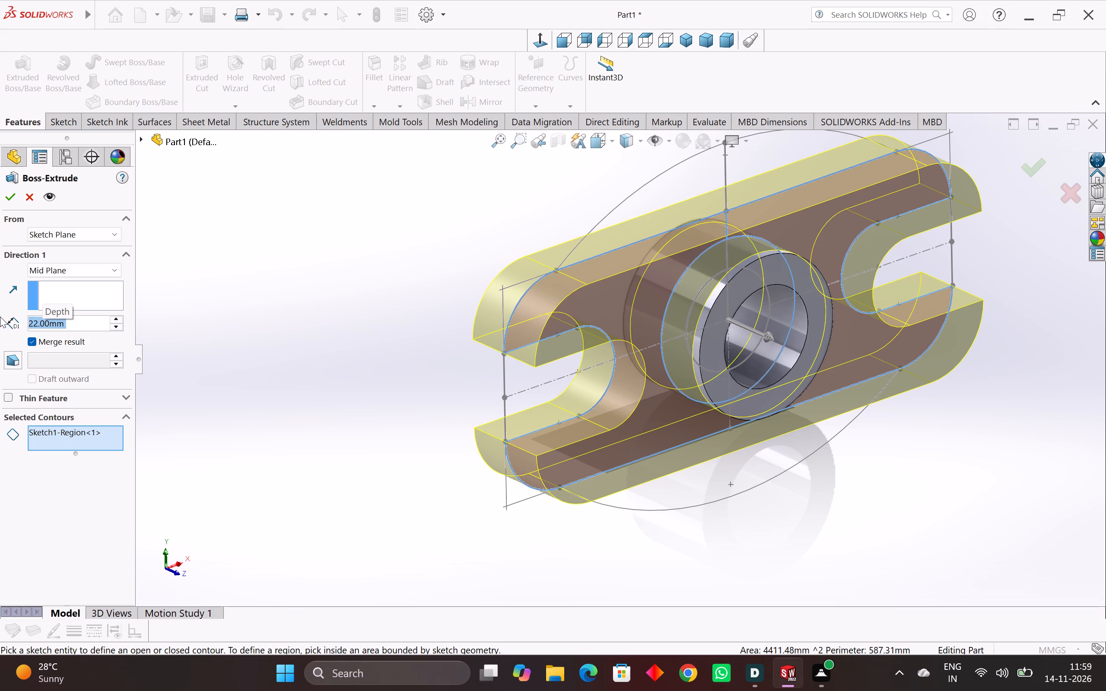
pyautogui.click(11, 195)
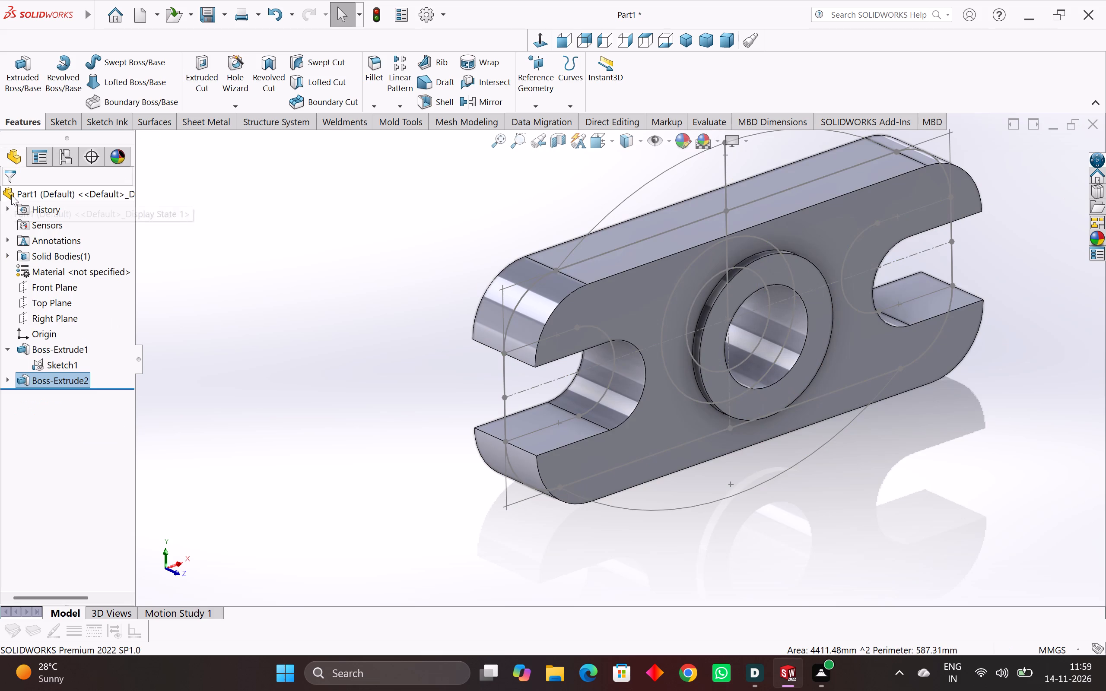
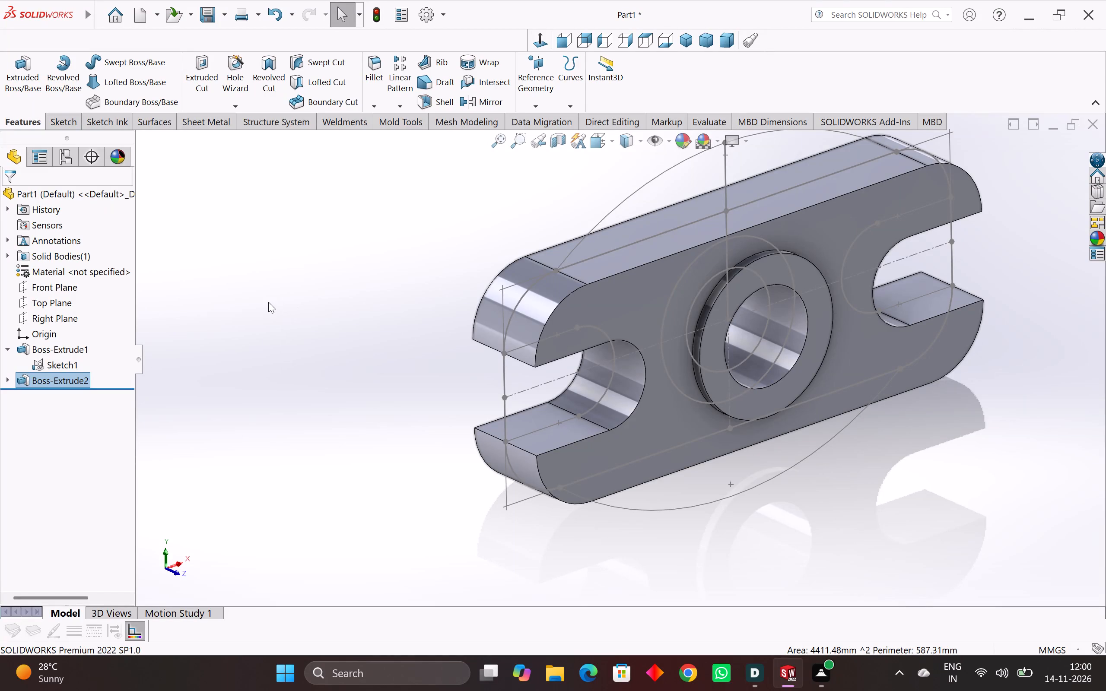
# Start a boss extrusion from the shown sketch's upper outer arc, disable the thin feature, and delete that arc from the selected contours.
pyautogui.scroll(-2, 535, 296)
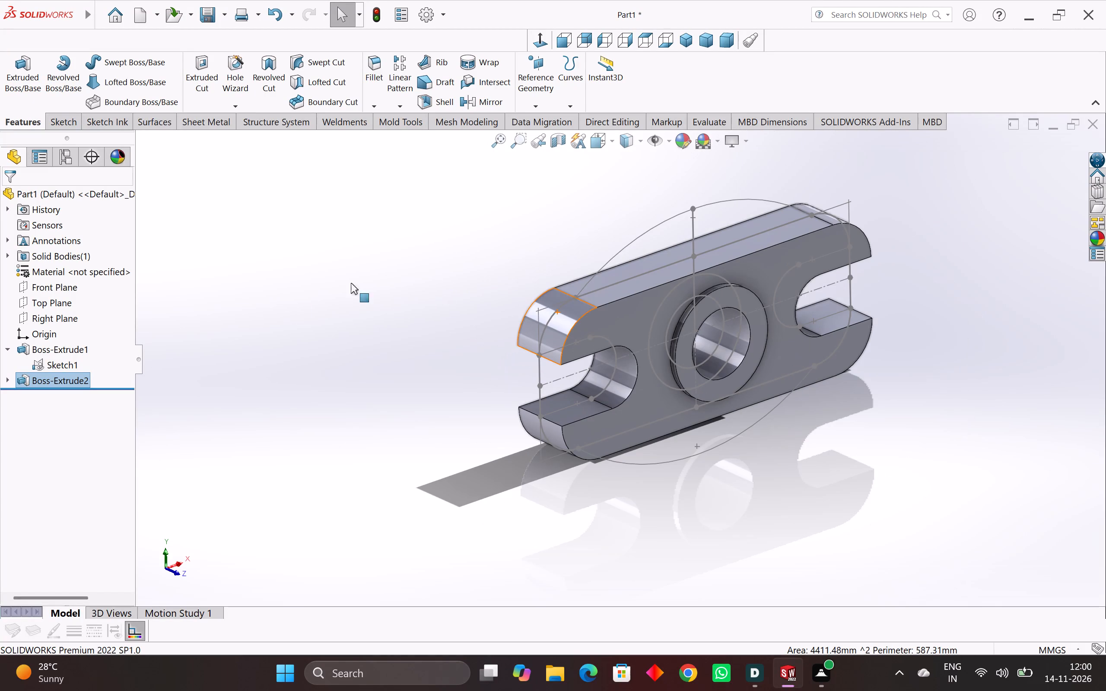
pyautogui.click(262, 234)
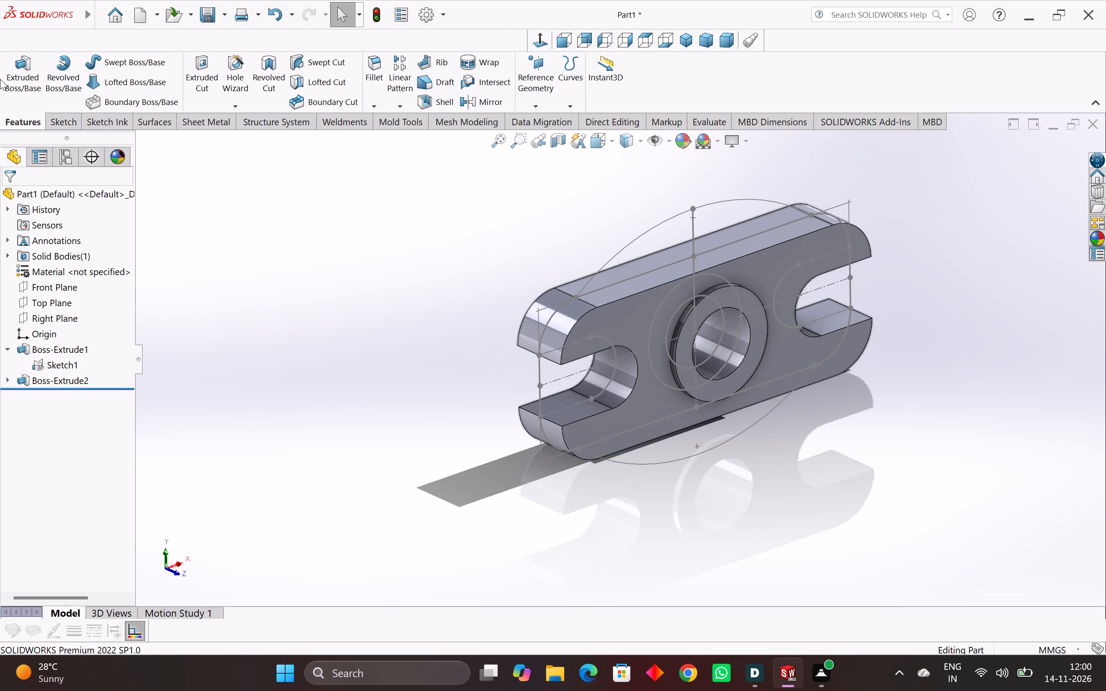
pyautogui.click(19, 66)
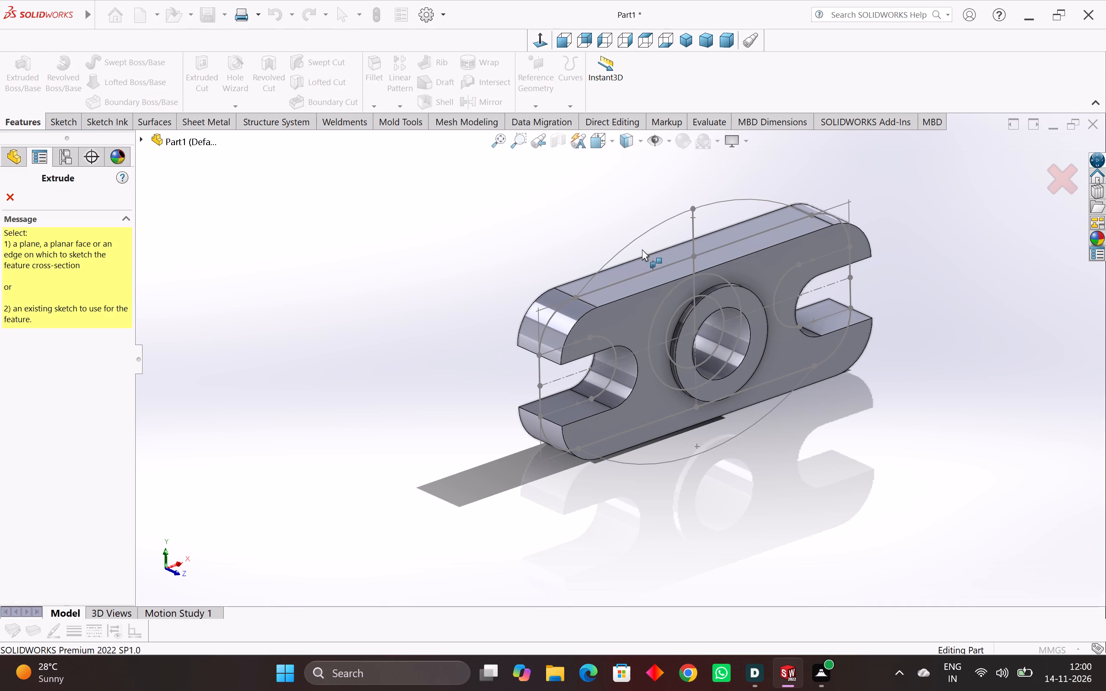
pyautogui.click(661, 235)
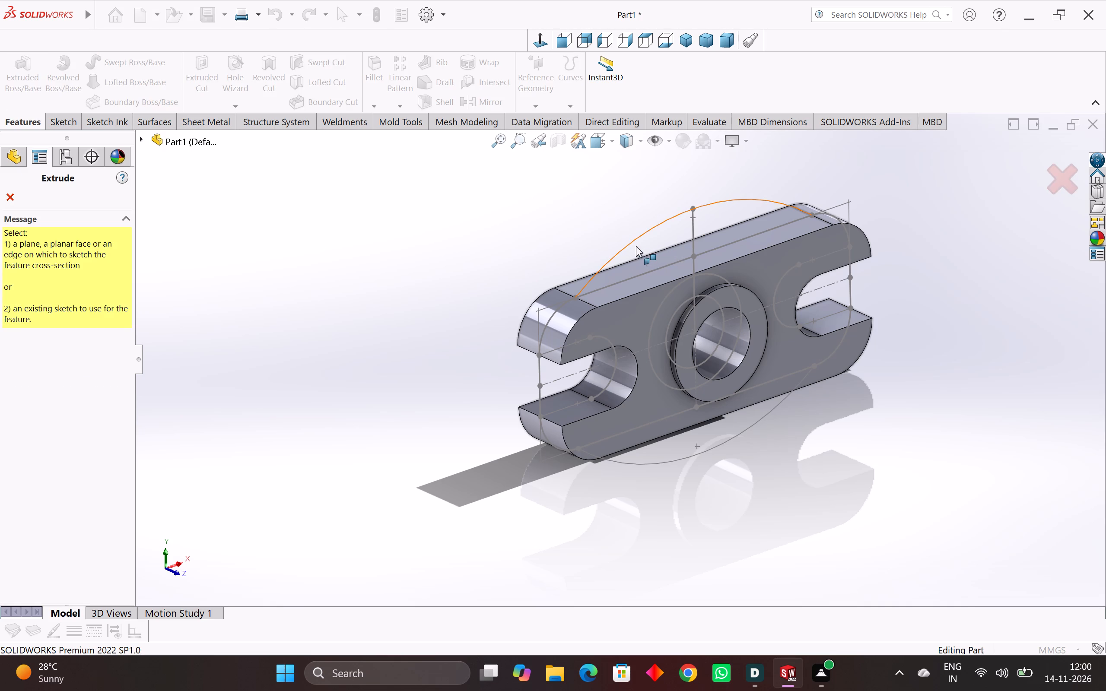
pyautogui.click(632, 243)
pyautogui.scroll(-1, 643, 269)
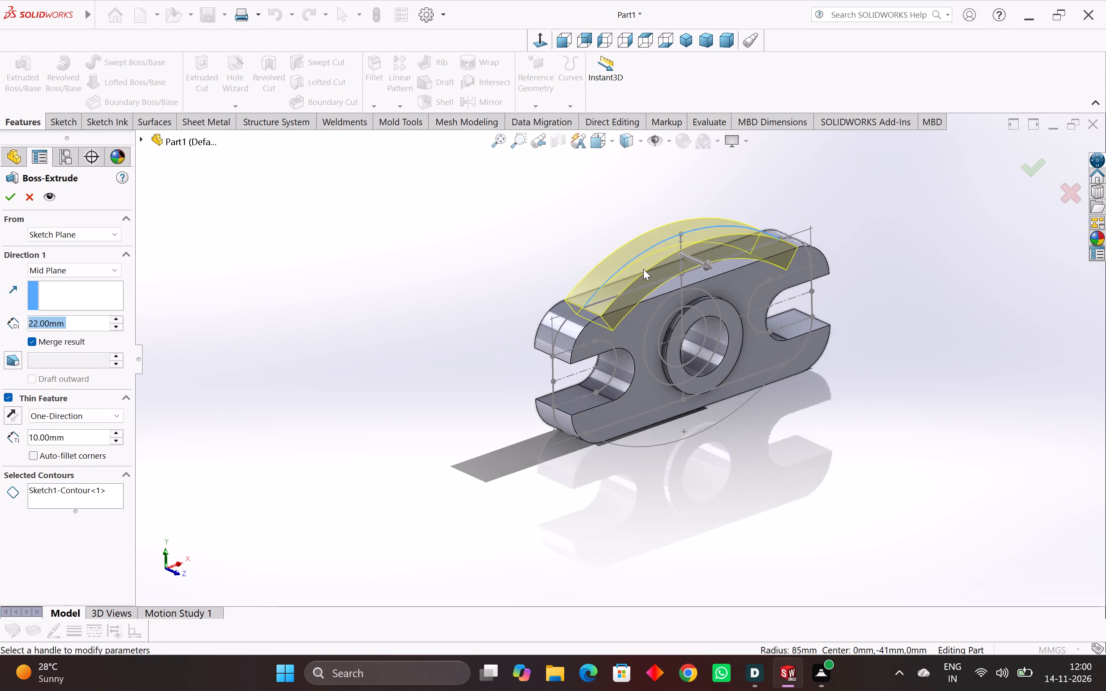
pyautogui.moveTo(642, 267); pyautogui.dragTo(549, 286, button='middle')
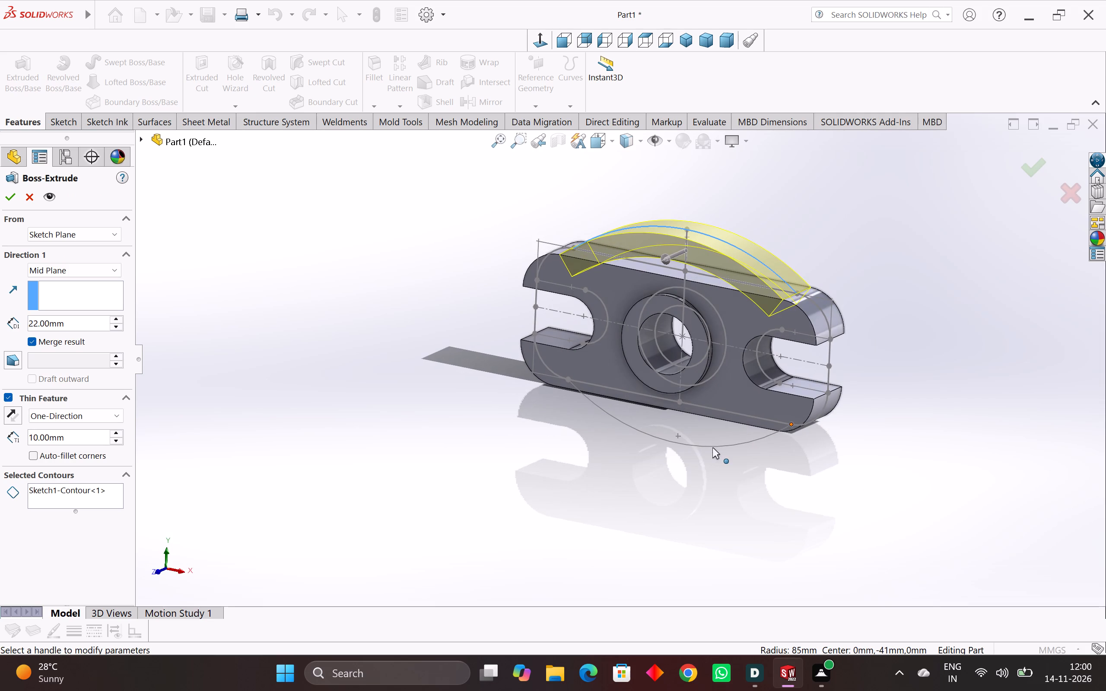
pyautogui.click(712, 448)
pyautogui.click(713, 447)
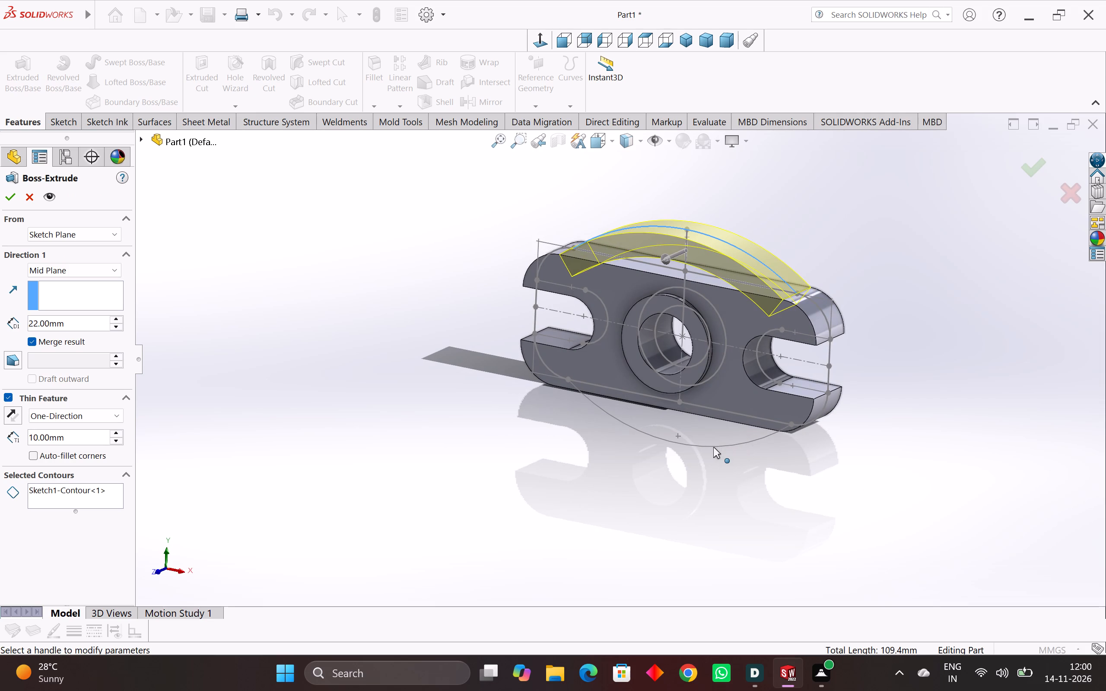
pyautogui.click(5, 396)
pyautogui.click(651, 245)
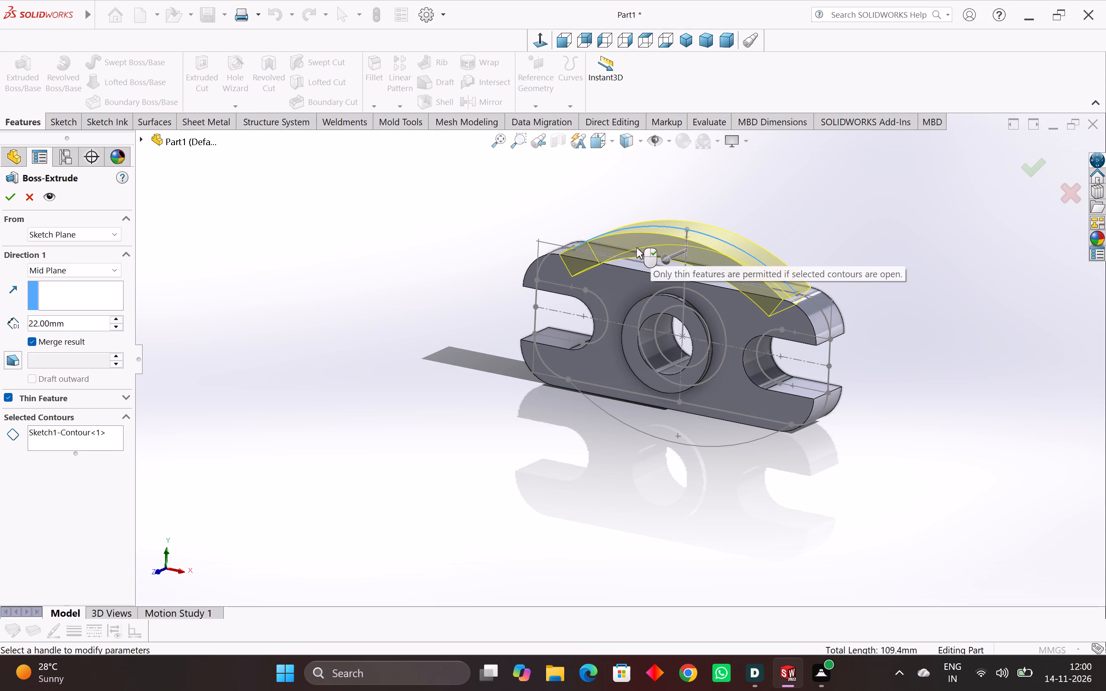
pyautogui.click(10, 396)
pyautogui.rightClick(84, 430)
pyautogui.click(130, 459)
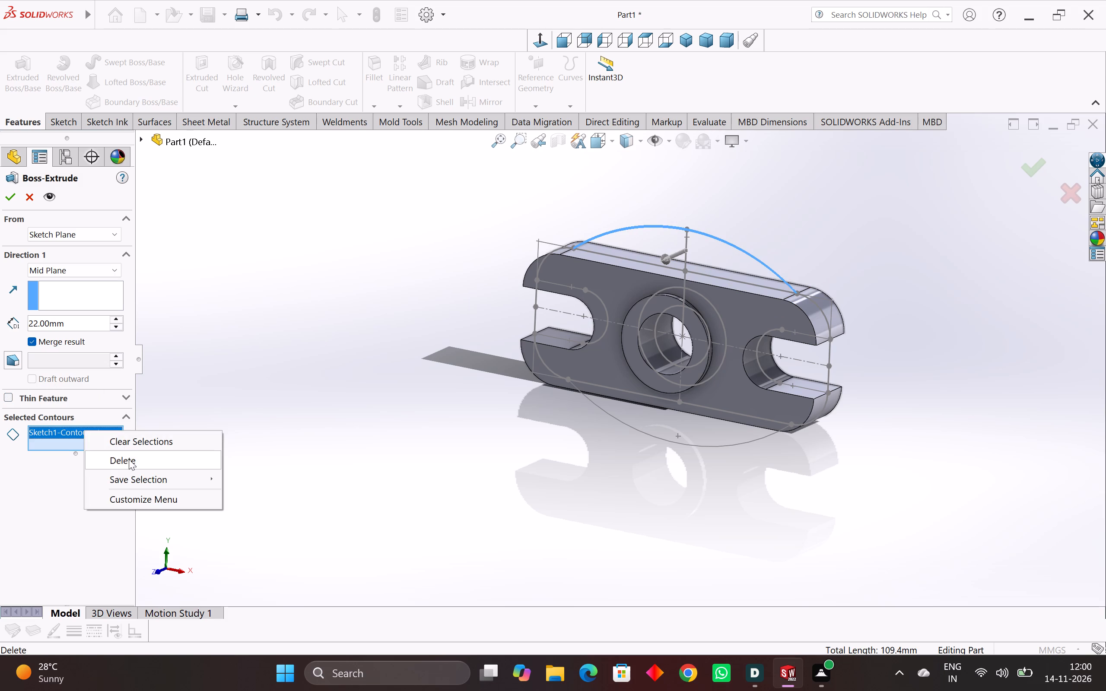
# Extrude both upper arc-segment regions and the lower one by 8 mm with Mid Plane, with the result merged.
pyautogui.click(672, 251)
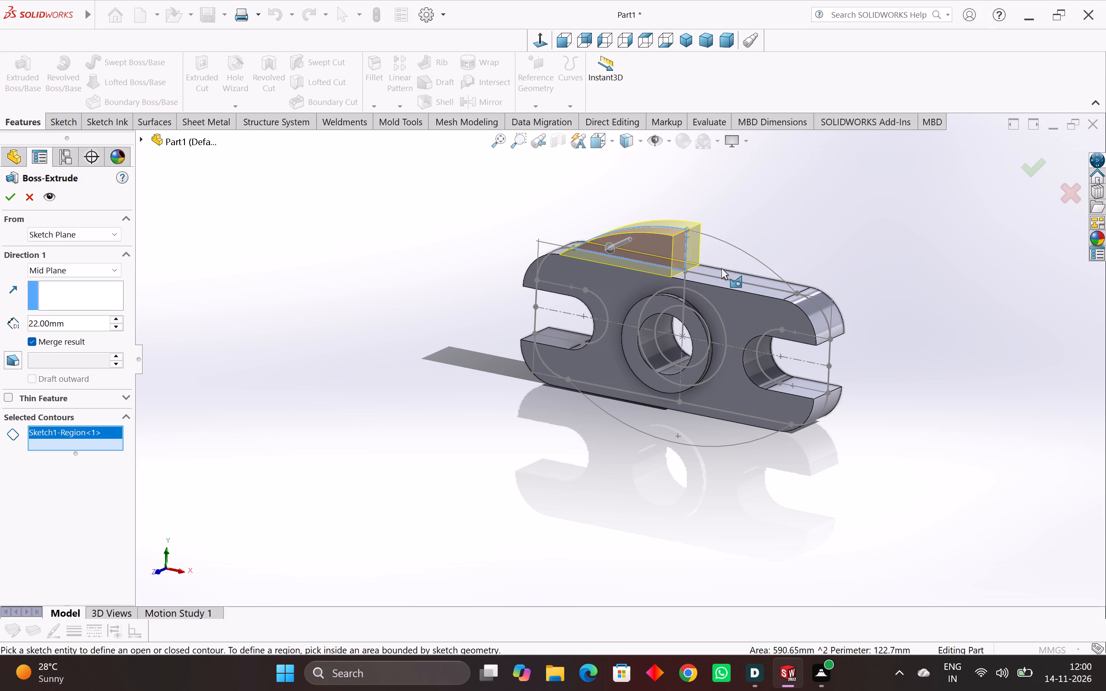
pyautogui.click(721, 268)
pyautogui.click(712, 427)
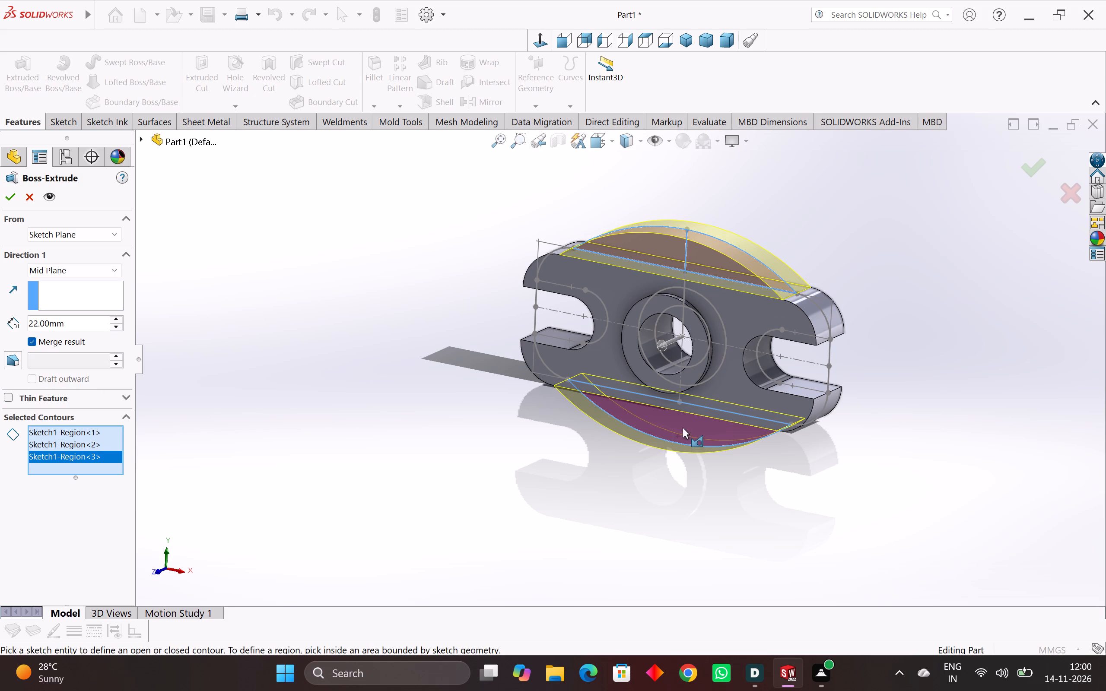
pyautogui.moveTo(643, 320); pyautogui.dragTo(521, 406, button='middle')
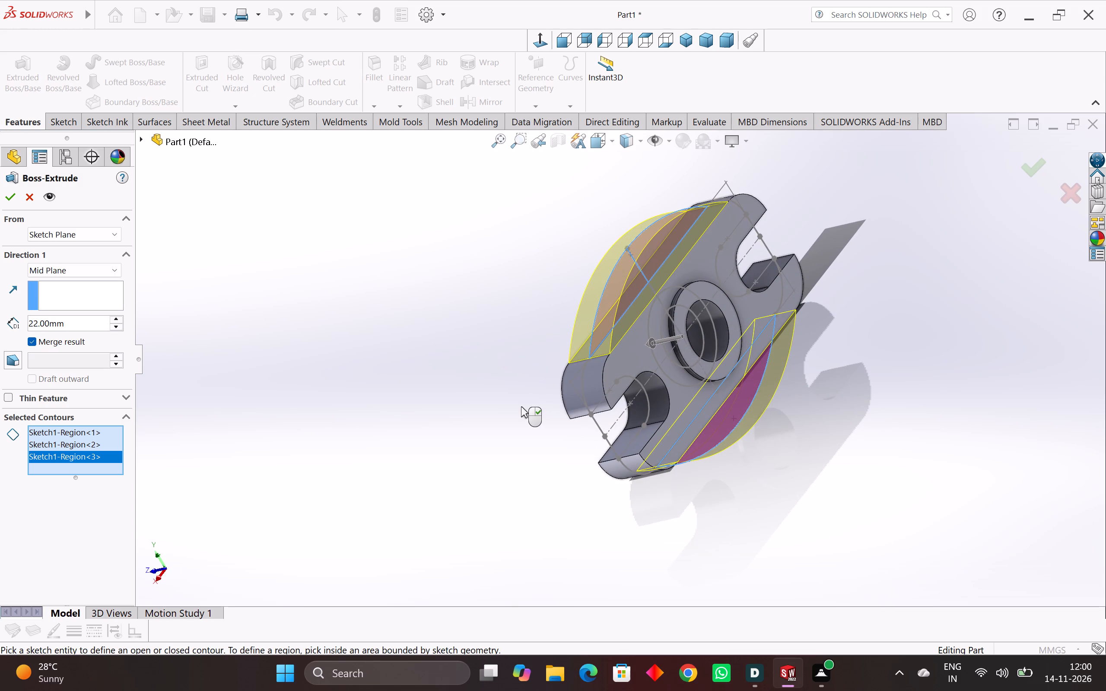
pyautogui.moveTo(514, 445); pyautogui.dragTo(569, 448, button='middle')
pyautogui.scroll(-1, 538, 454)
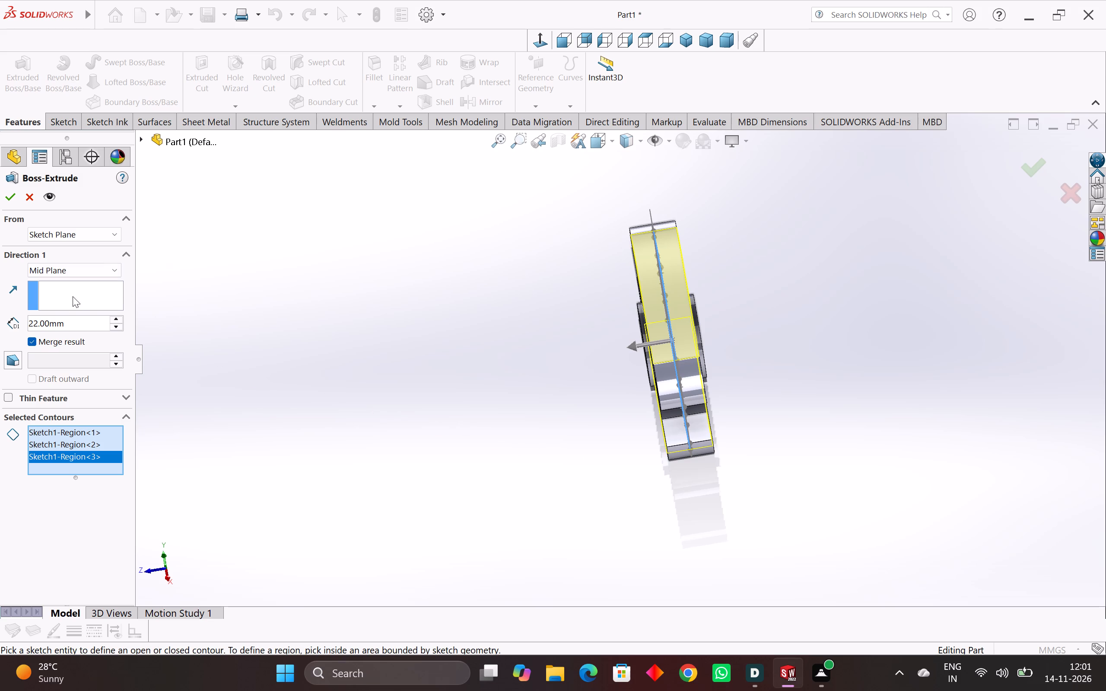
pyautogui.moveTo(89, 318); pyautogui.dragTo(0, 359)
pyautogui.press('8')
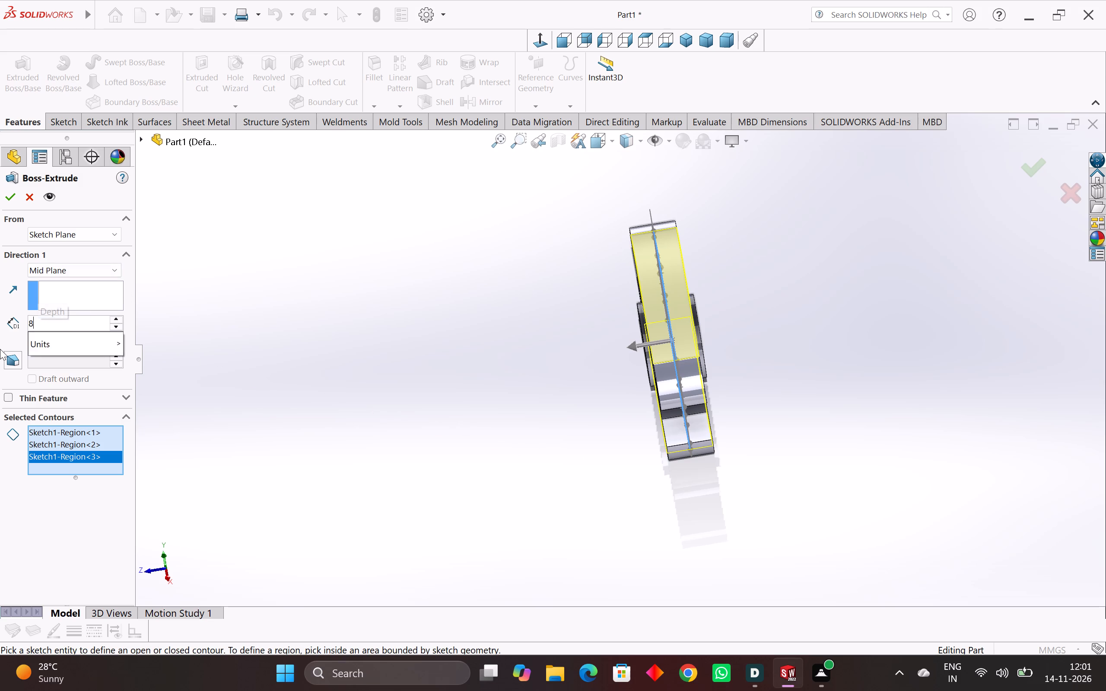
pyautogui.press('Return')
pyautogui.moveTo(350, 390); pyautogui.dragTo(415, 386, button='middle')
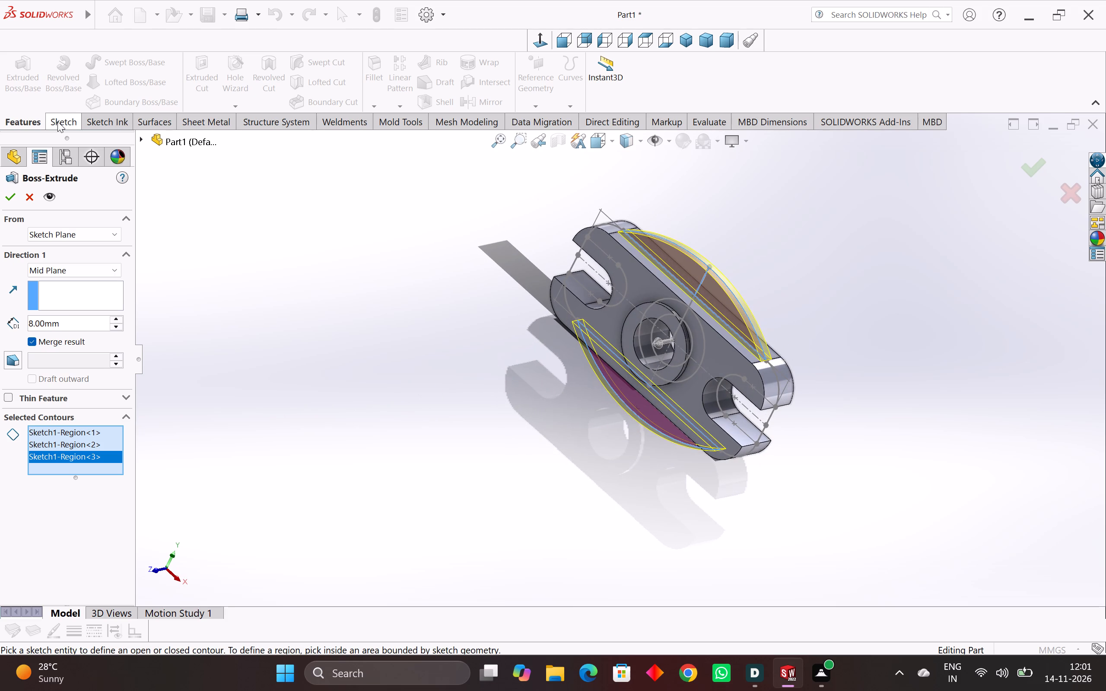
pyautogui.click(13, 194)
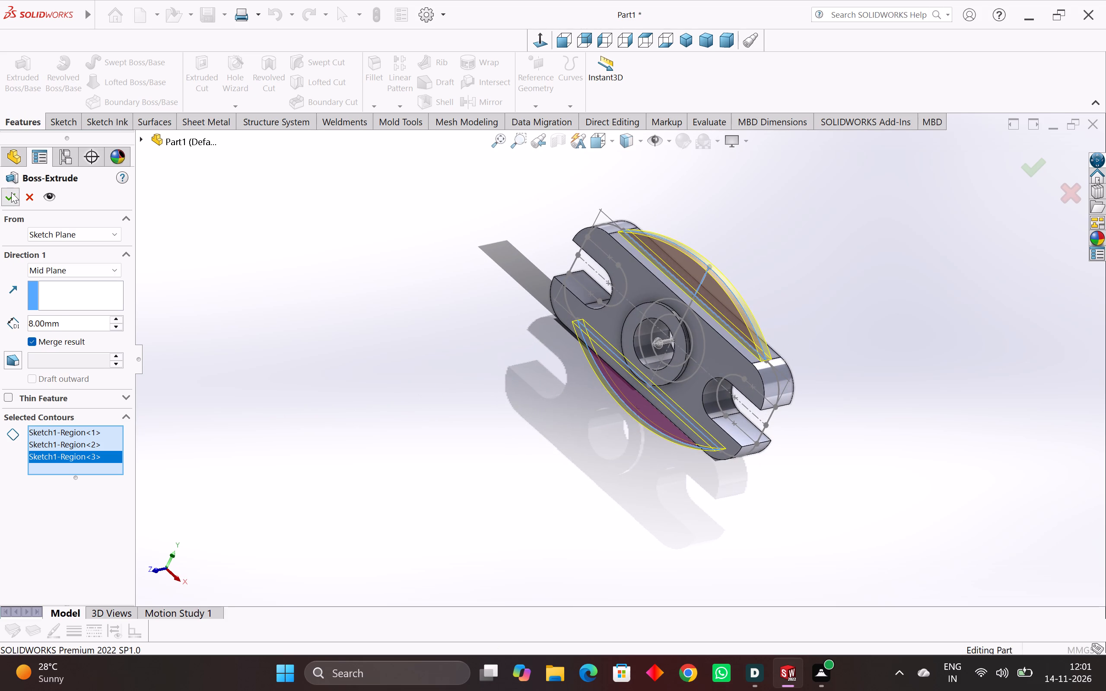
# Hide Sketch1 in the model view.
pyautogui.scroll(3, 598, 276)
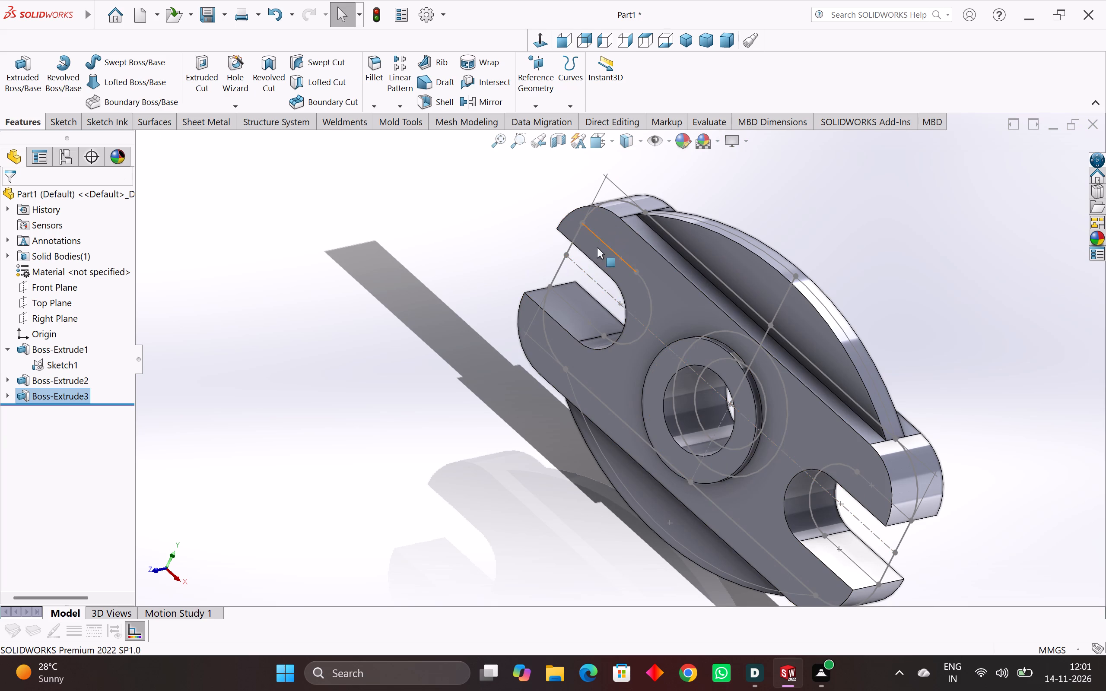
pyautogui.rightClick(569, 249)
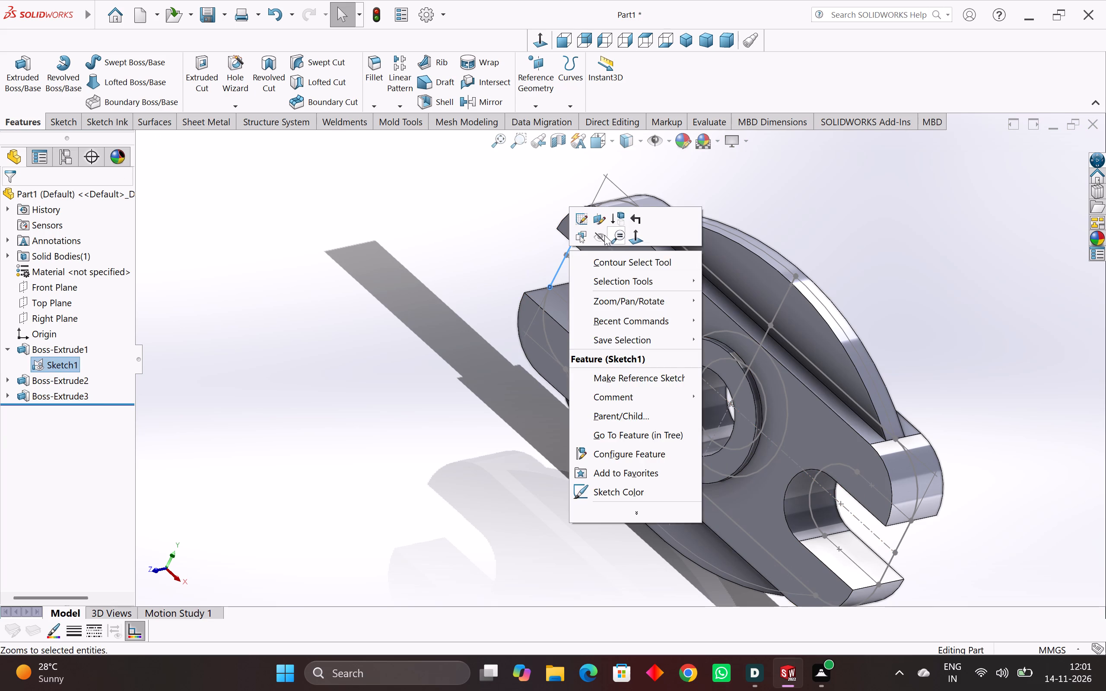
pyautogui.click(602, 233)
pyautogui.click(767, 171)
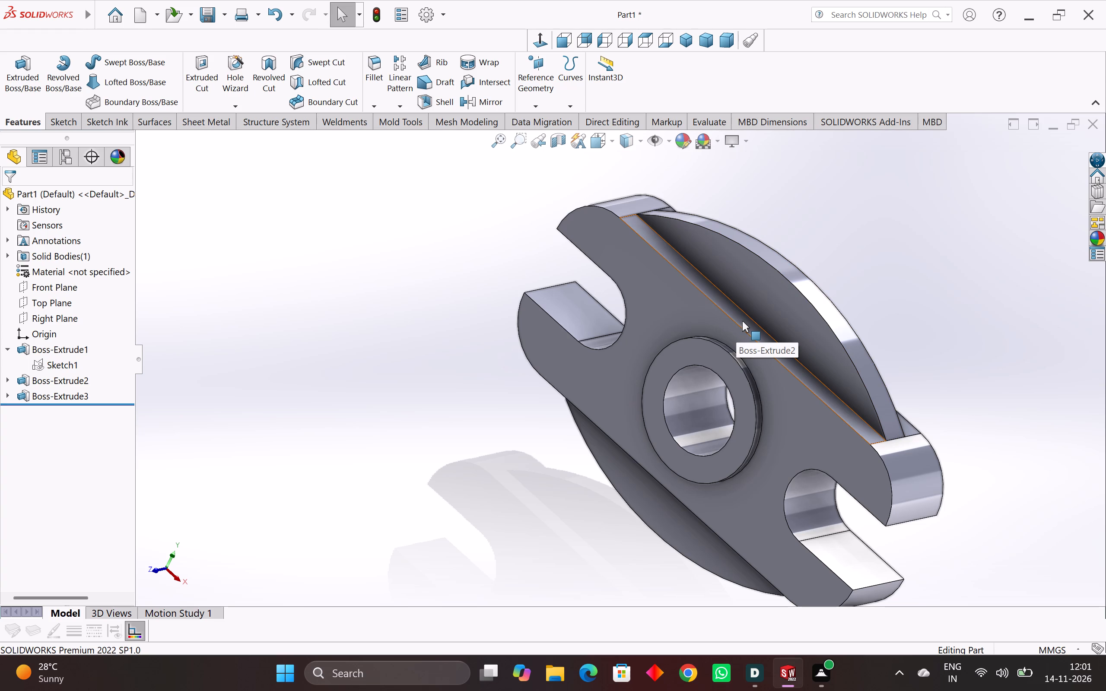
# Examine the driver plate solid from several sides, including the hub, slots and thin curved flanges.
pyautogui.scroll(-2, 889, 282)
pyautogui.moveTo(884, 283); pyautogui.dragTo(769, 336, button='middle')
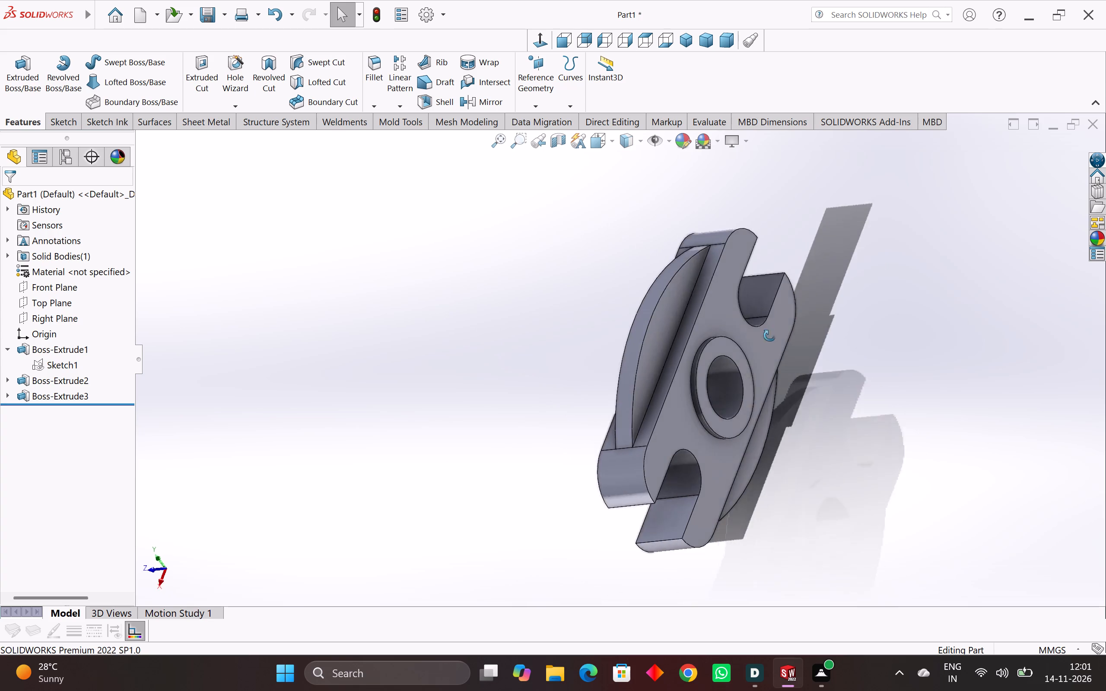
pyautogui.moveTo(769, 336); pyautogui.dragTo(724, 455, button='middle')
pyautogui.moveTo(621, 434); pyautogui.dragTo(655, 432, button='middle')
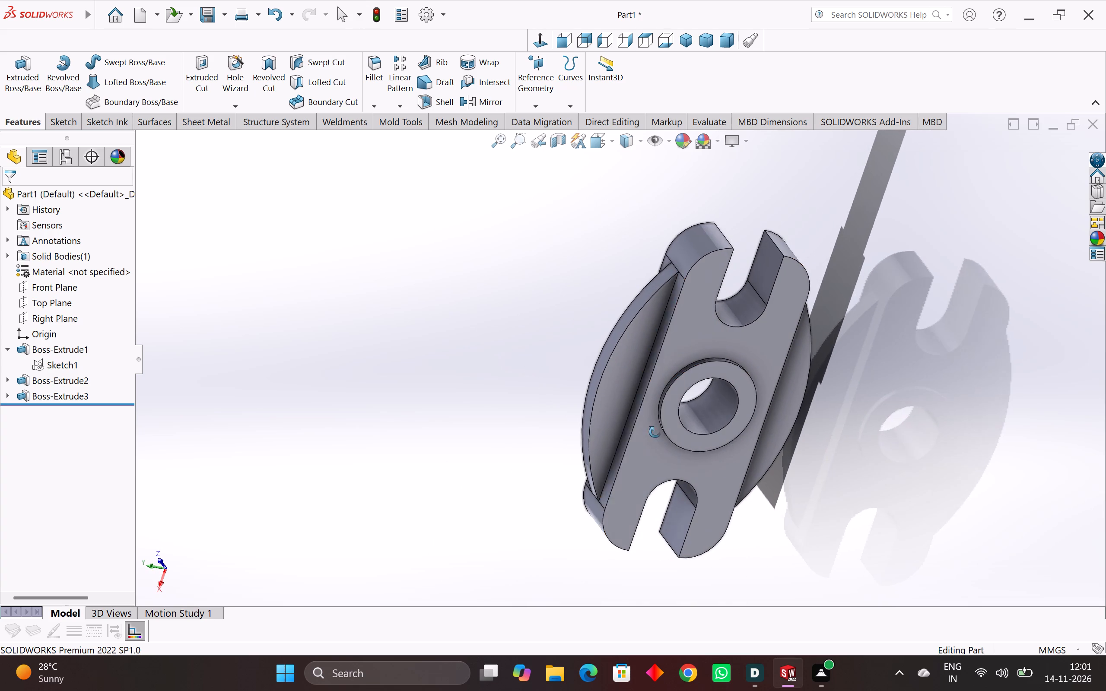
pyautogui.moveTo(655, 432); pyautogui.dragTo(893, 389, button='middle')
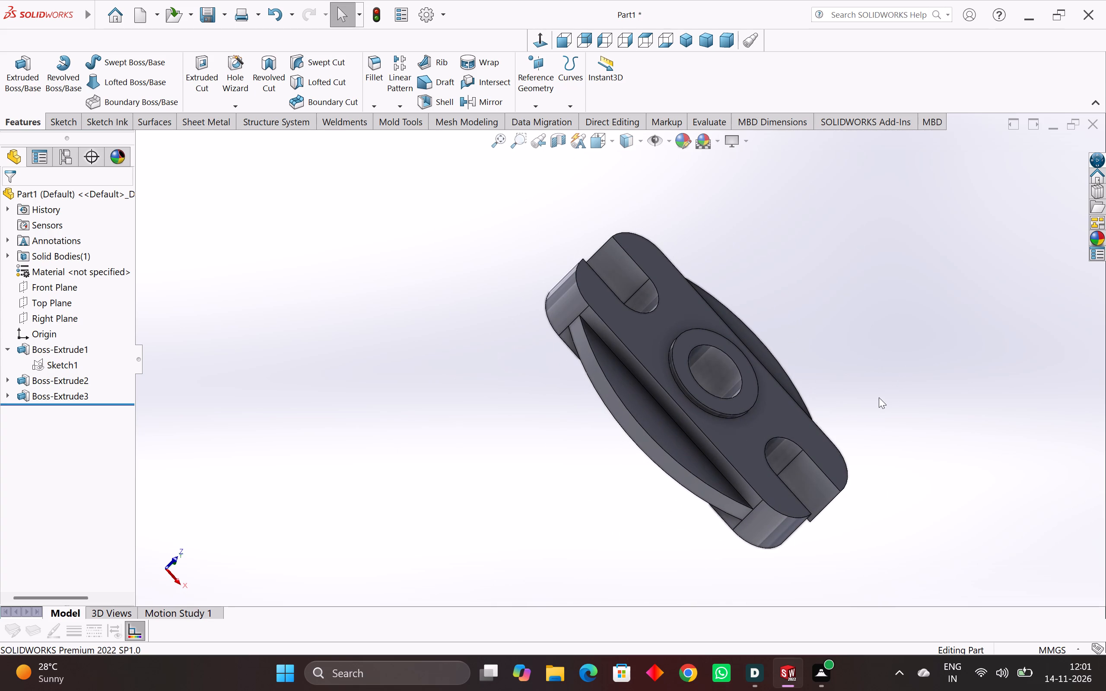
pyautogui.moveTo(860, 410); pyautogui.dragTo(712, 461, button='middle')
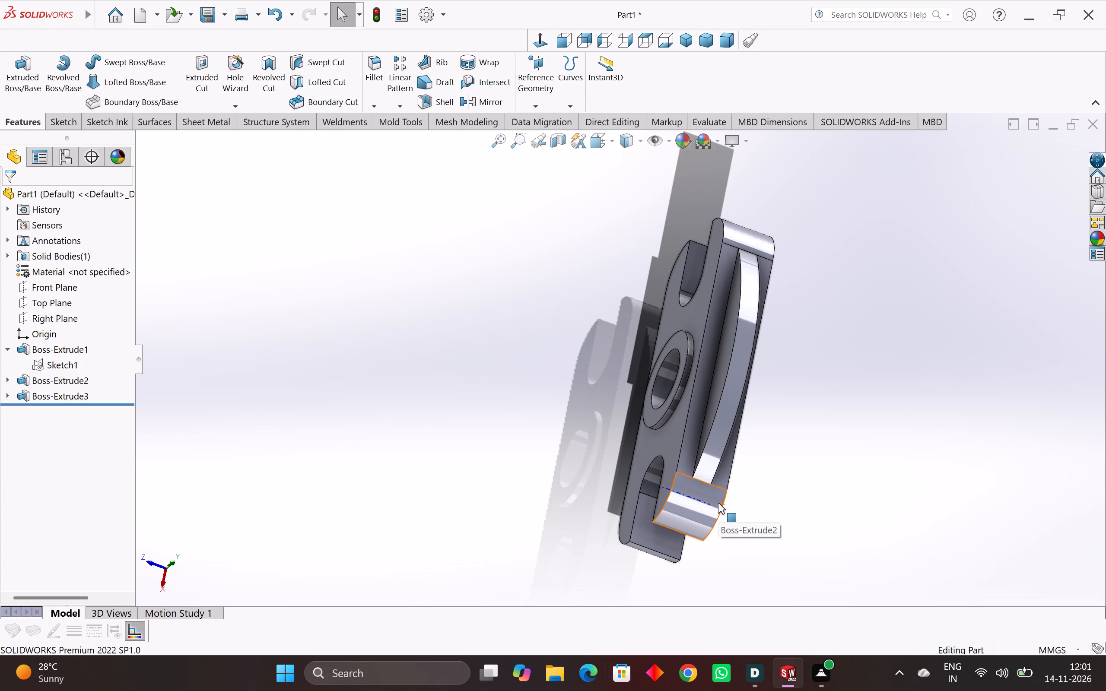
pyautogui.scroll(-2, 635, 458)
pyautogui.moveTo(635, 458); pyautogui.dragTo(826, 586, button='middle')
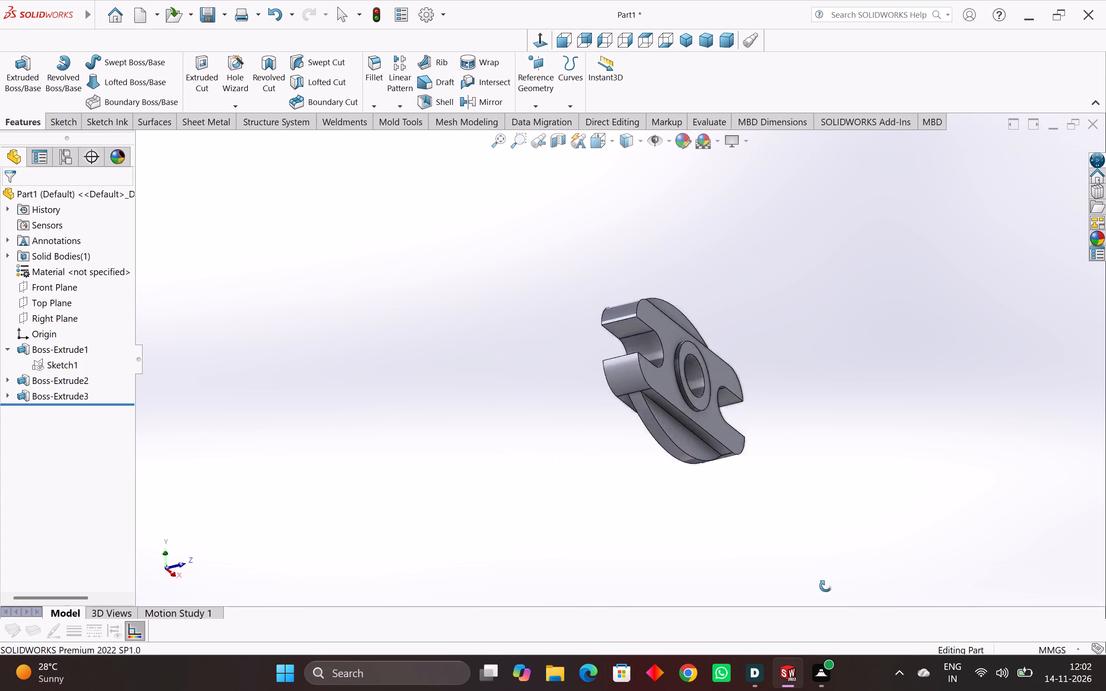
pyautogui.moveTo(826, 586); pyautogui.dragTo(559, 600, button='middle')
pyautogui.moveTo(597, 402); pyautogui.dragTo(725, 617, button='middle')
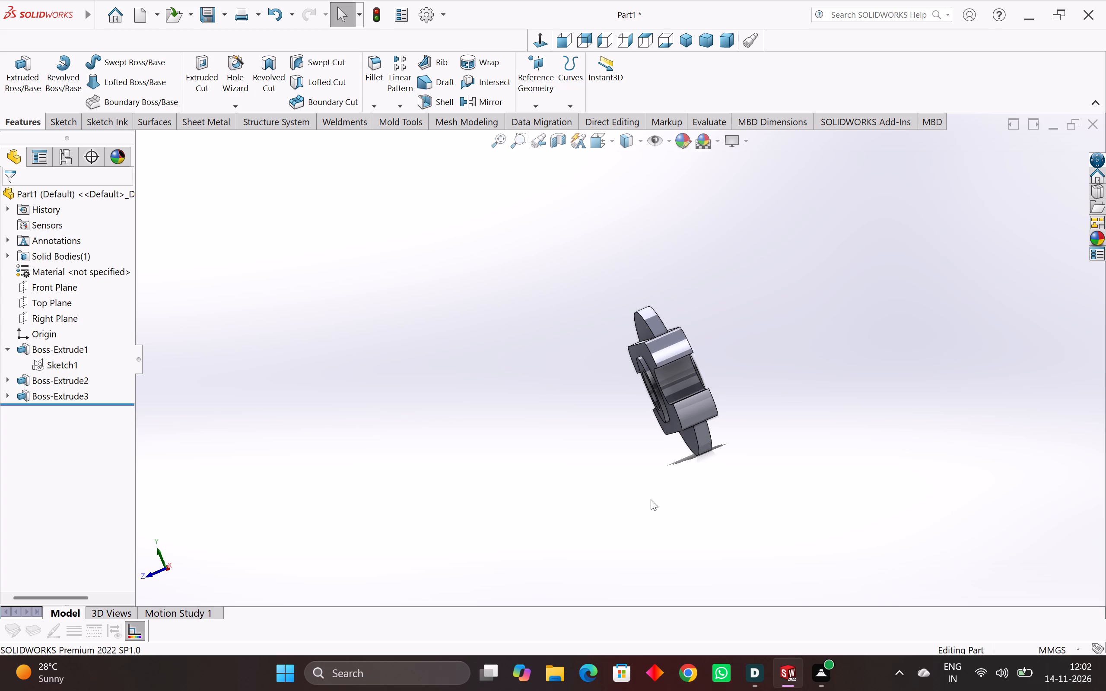
pyautogui.moveTo(660, 450); pyautogui.dragTo(736, 417, button='middle')
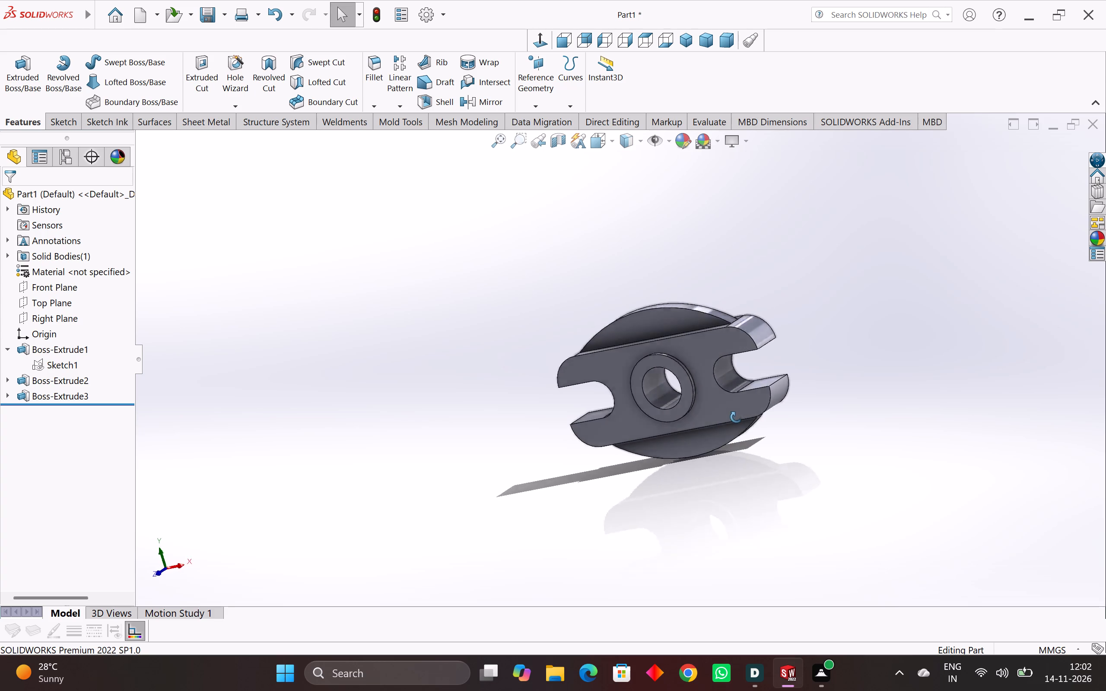
pyautogui.moveTo(736, 417); pyautogui.dragTo(752, 521, button='middle')
# Create a reference plane parallel to the Top Plane at a 47 mm offset, without flipping the offset.
pyautogui.click(61, 305)
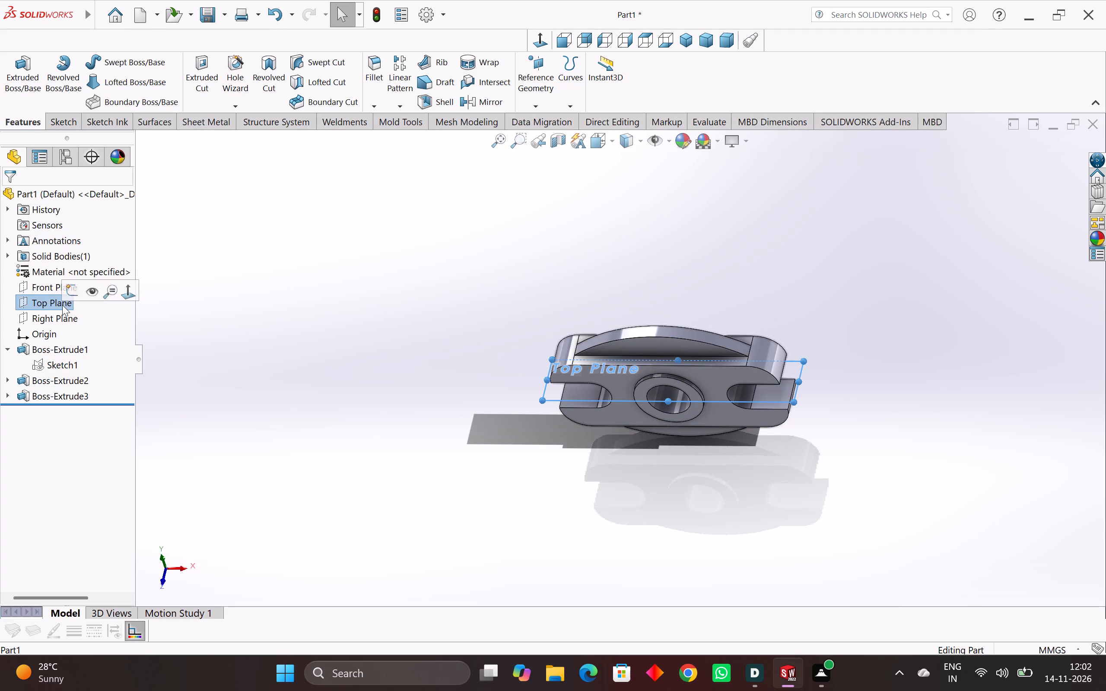
pyautogui.moveTo(461, 311); pyautogui.dragTo(465, 404, button='middle')
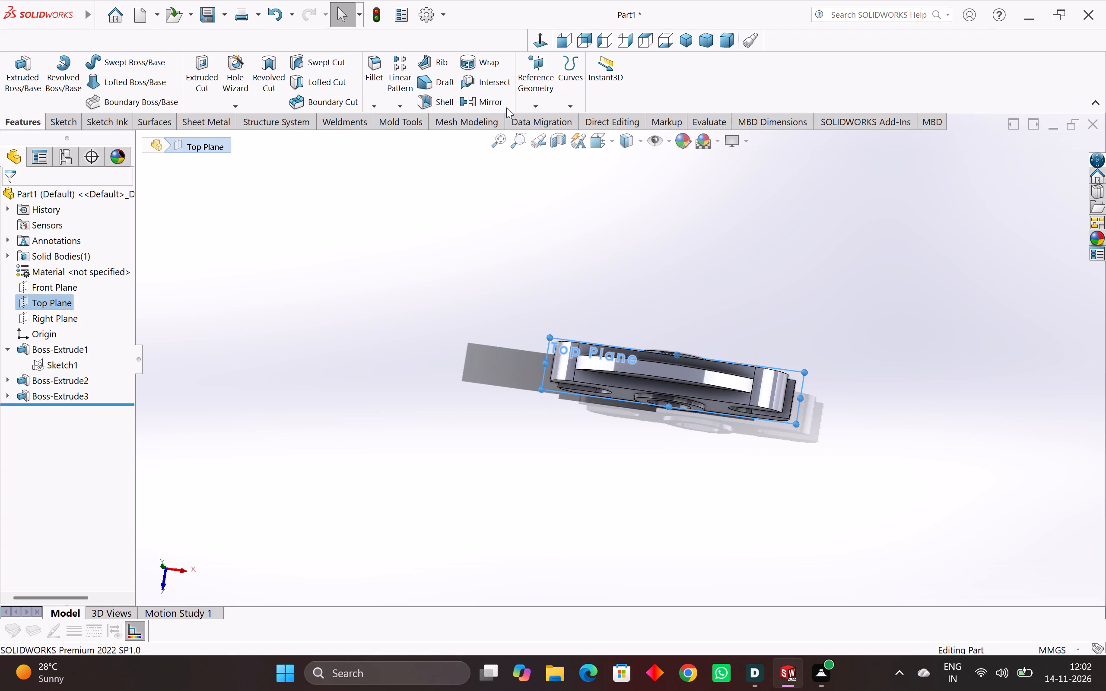
pyautogui.click(532, 105)
pyautogui.click(542, 126)
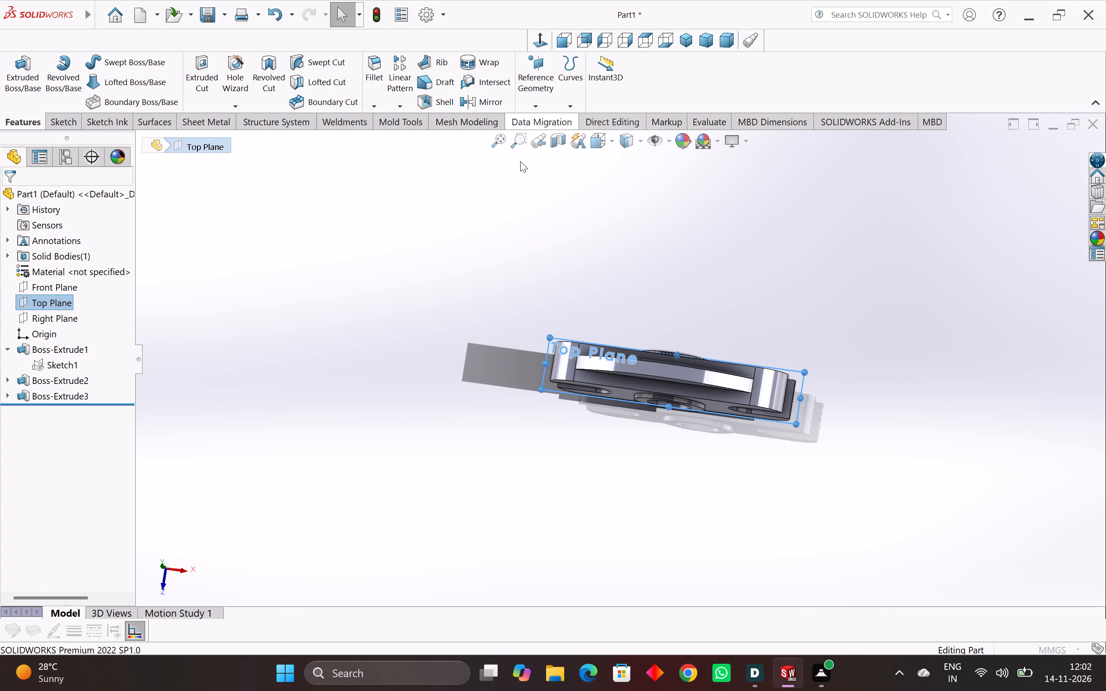
pyautogui.moveTo(616, 222); pyautogui.dragTo(591, 339, button='middle')
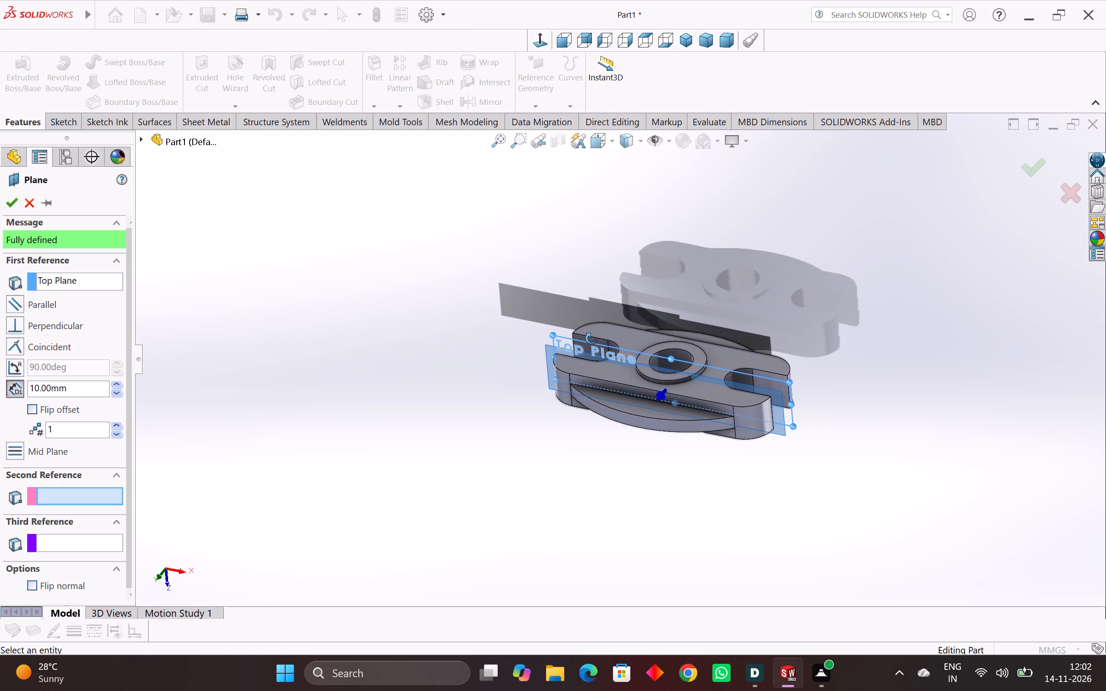
pyautogui.moveTo(591, 339); pyautogui.dragTo(591, 339, button='middle')
pyautogui.moveTo(74, 388); pyautogui.dragTo(0, 384)
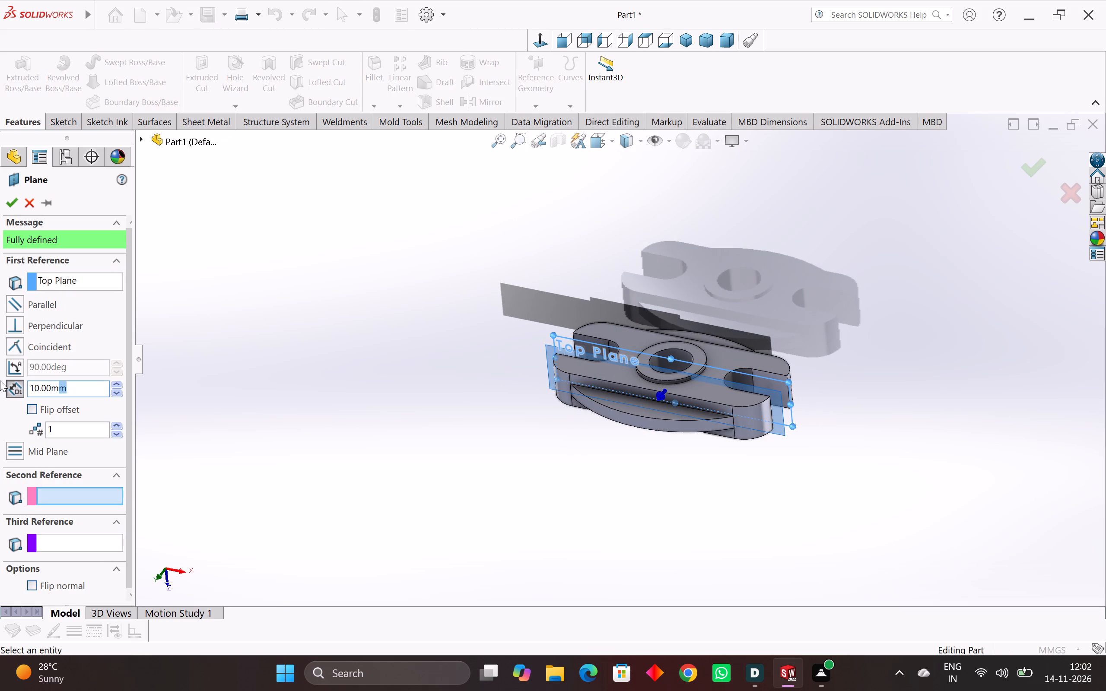
pyautogui.press('4')
pyautogui.press('Return')
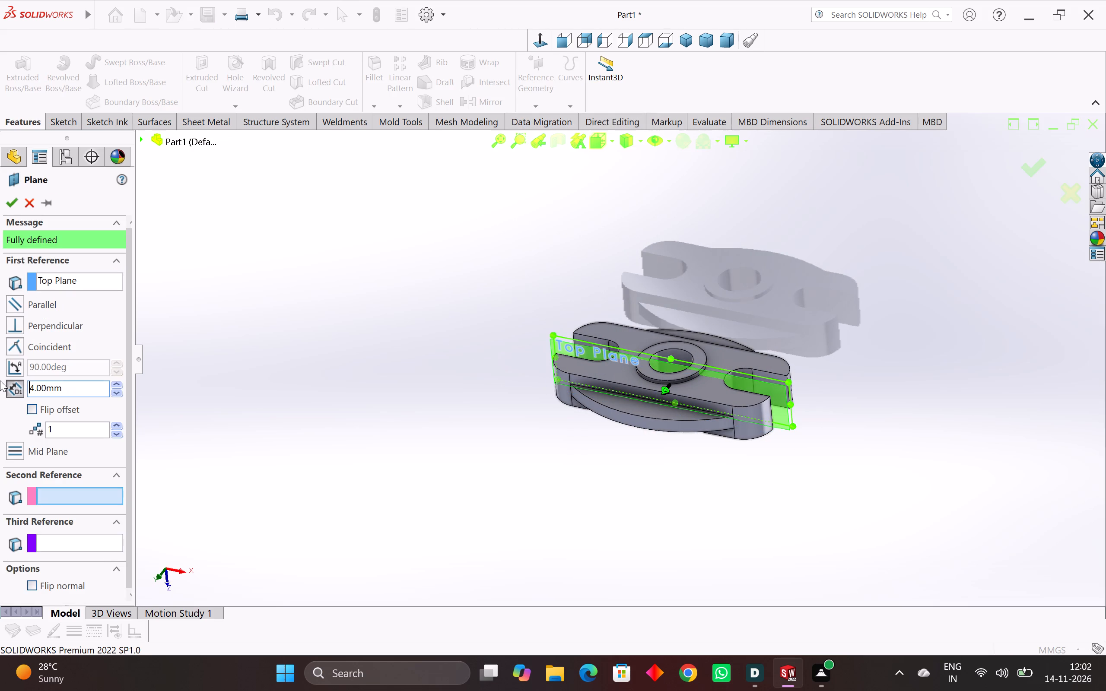
pyautogui.moveTo(68, 390); pyautogui.dragTo(0, 409)
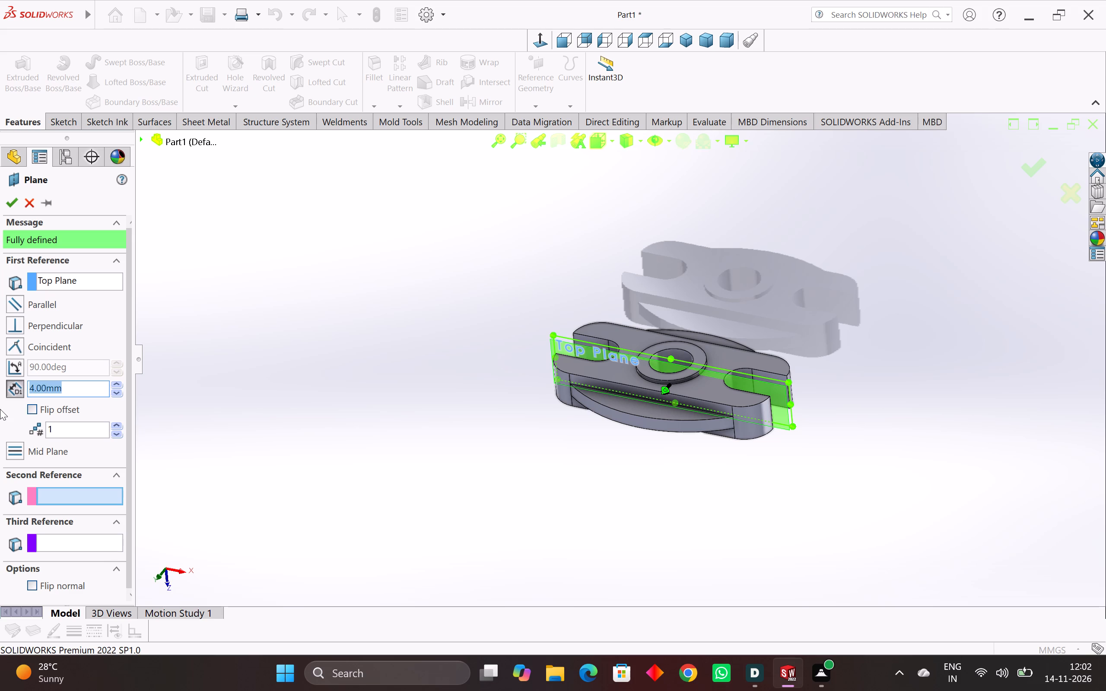
pyautogui.write('47')
pyautogui.press('Return')
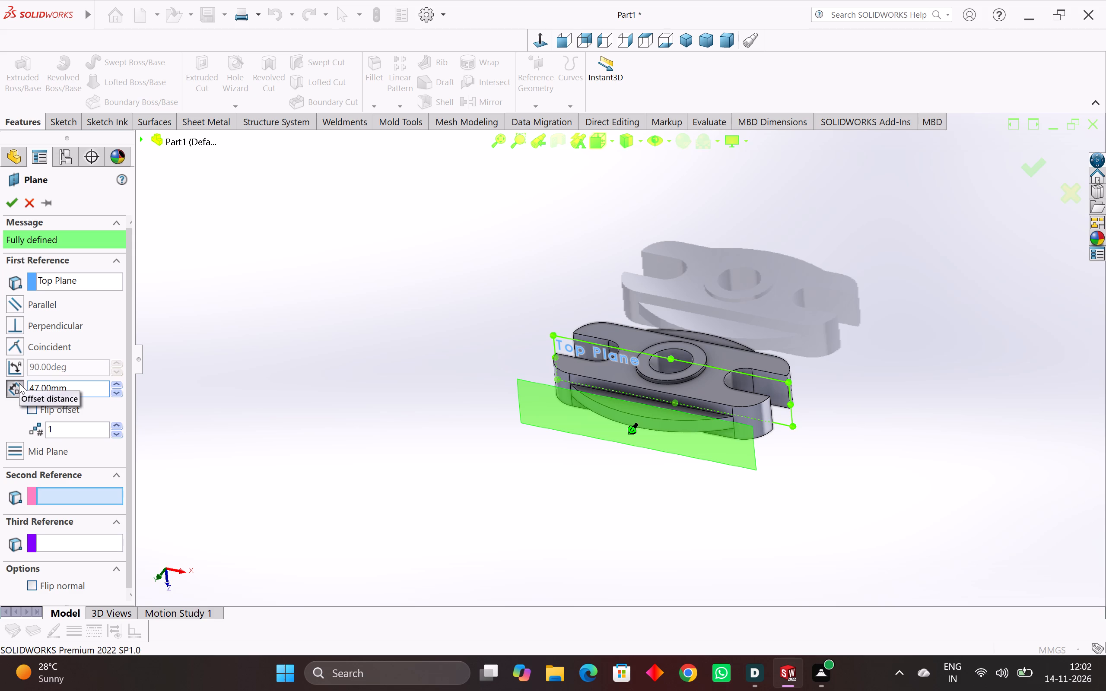
pyautogui.click(34, 410)
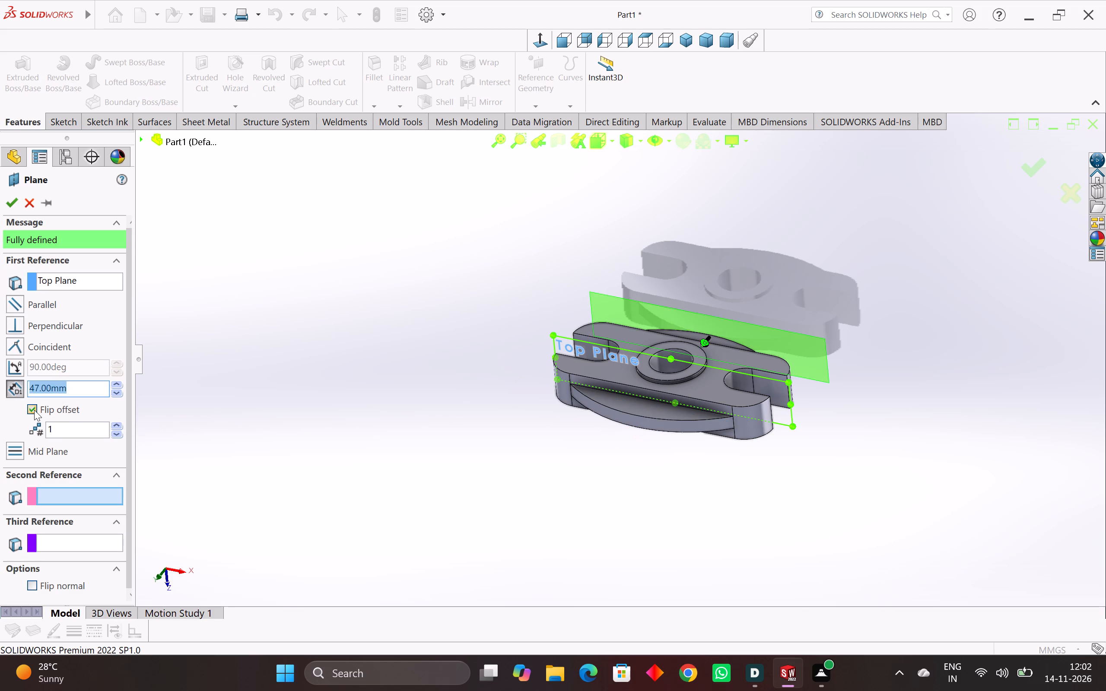
pyautogui.click(34, 410)
pyautogui.click(10, 201)
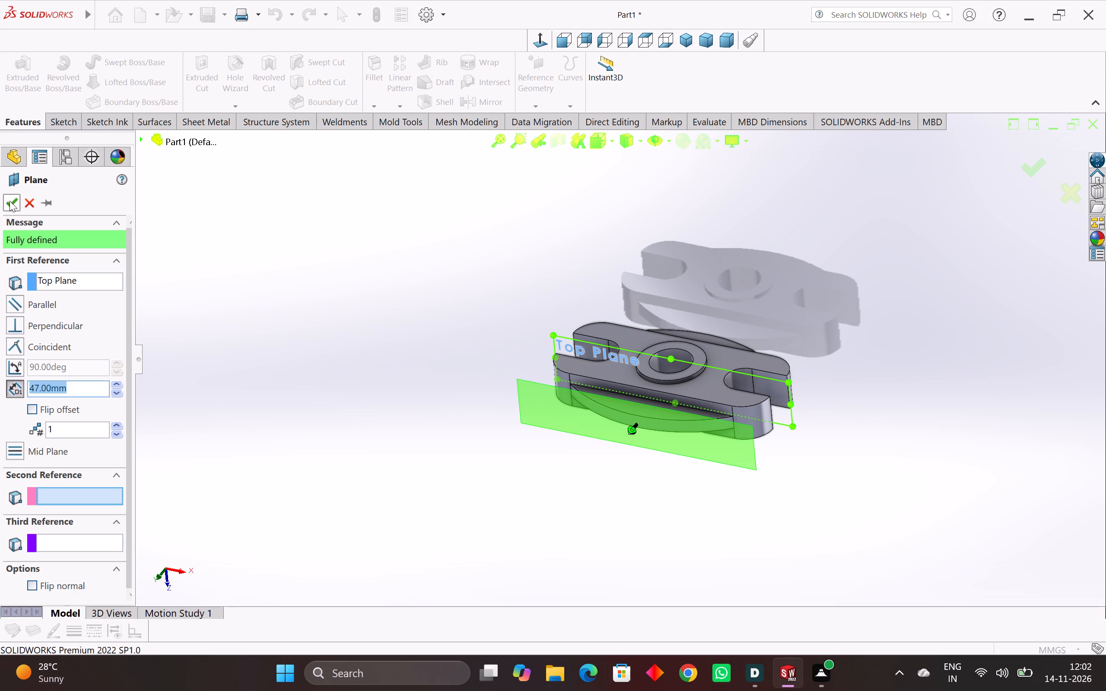
pyautogui.click(766, 297)
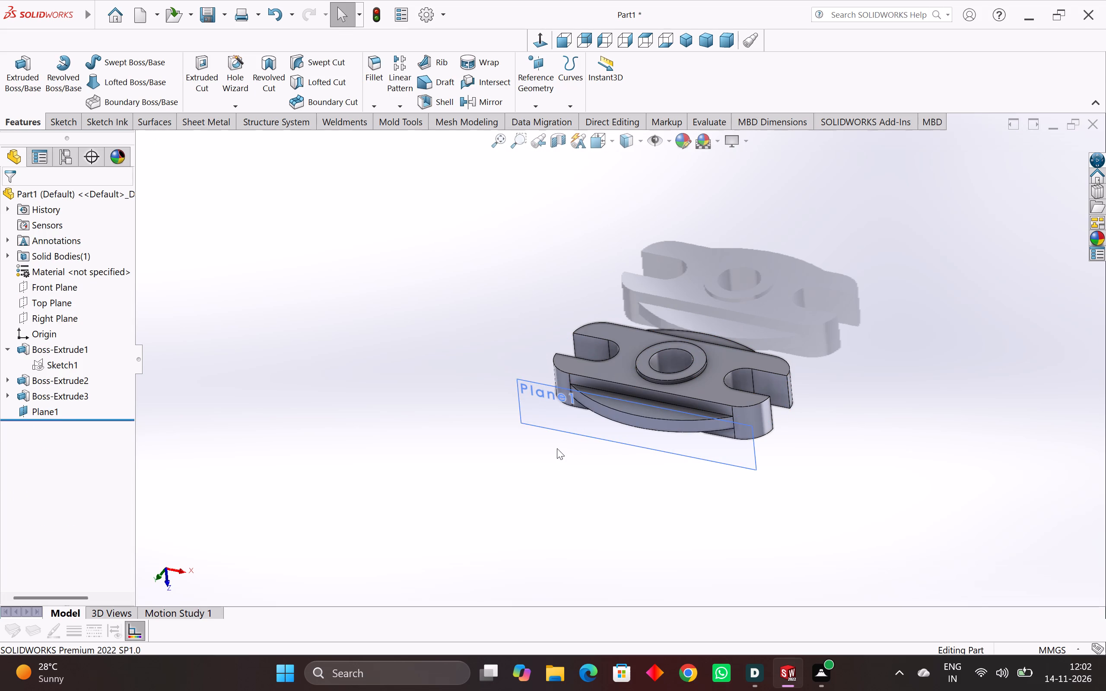
# Open a sketch on the new offset plane and start a circle centred on the origin.
pyautogui.click(541, 424)
pyautogui.click(726, 266)
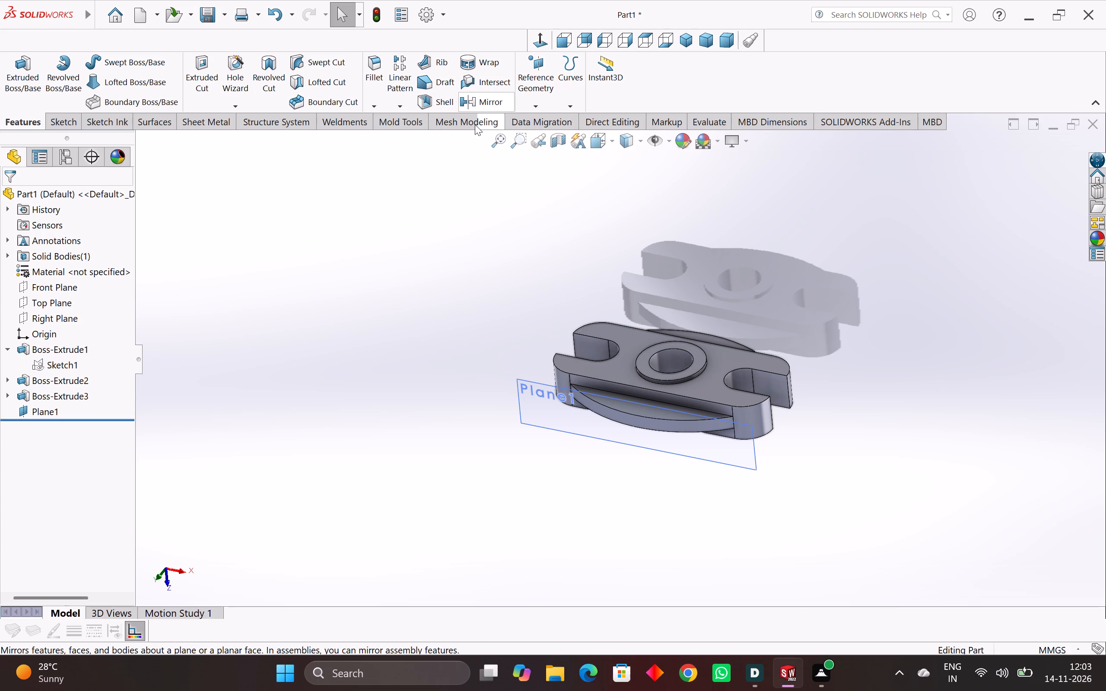
pyautogui.scroll(3, 487, 124)
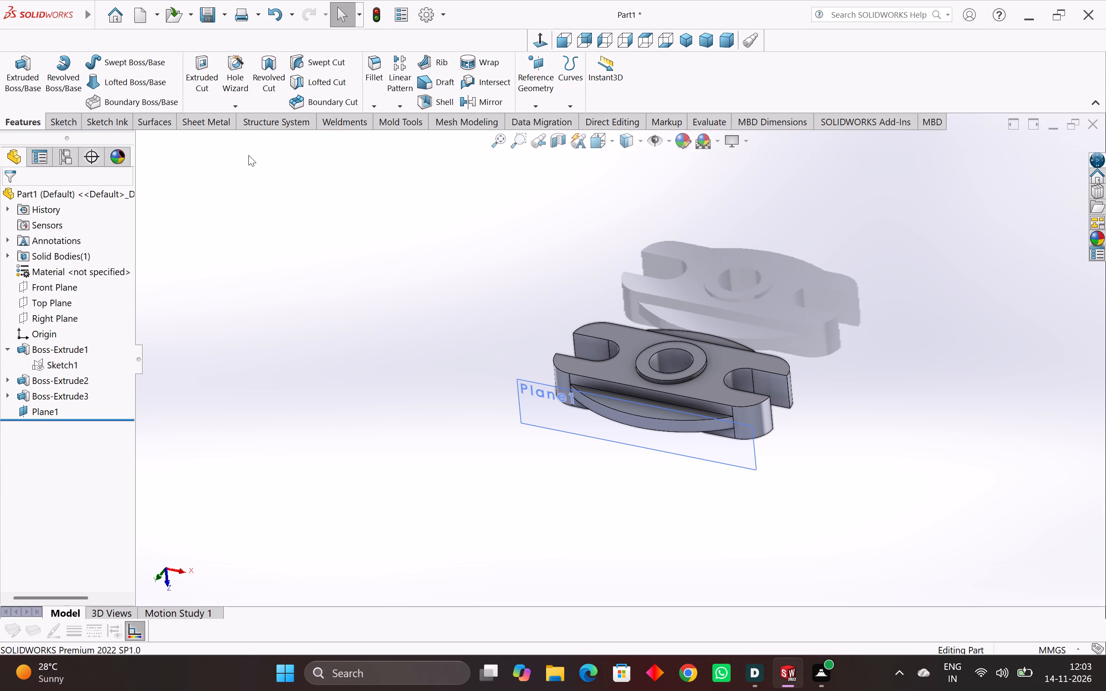
pyautogui.click(534, 416)
pyautogui.click(578, 390)
pyautogui.click(601, 228)
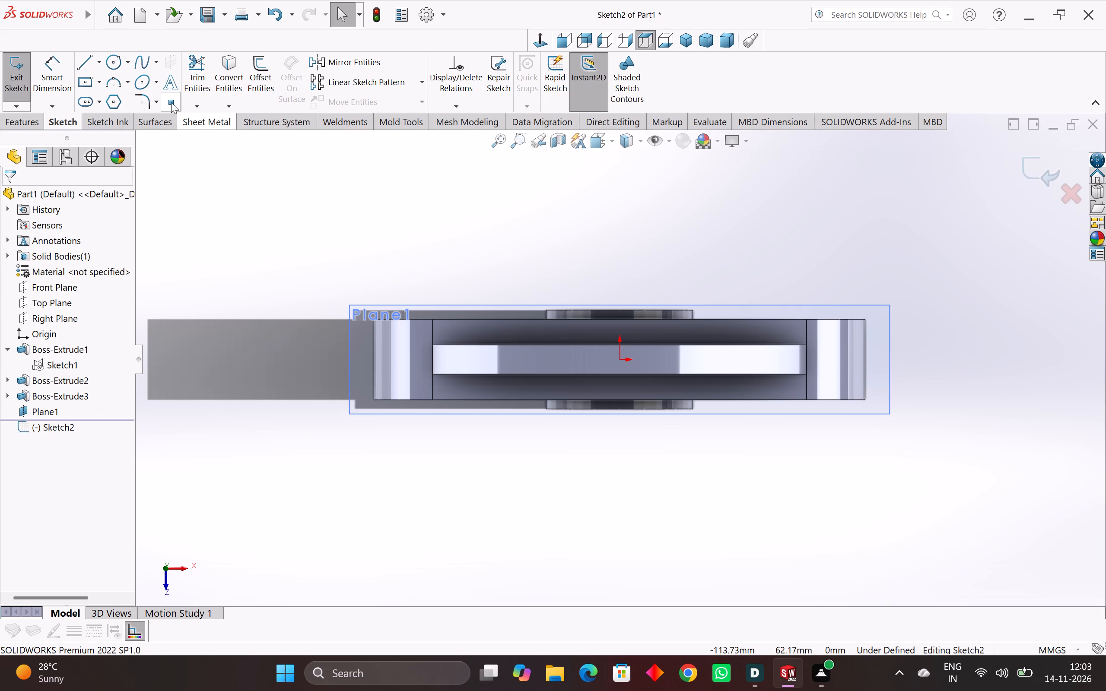
pyautogui.click(115, 63)
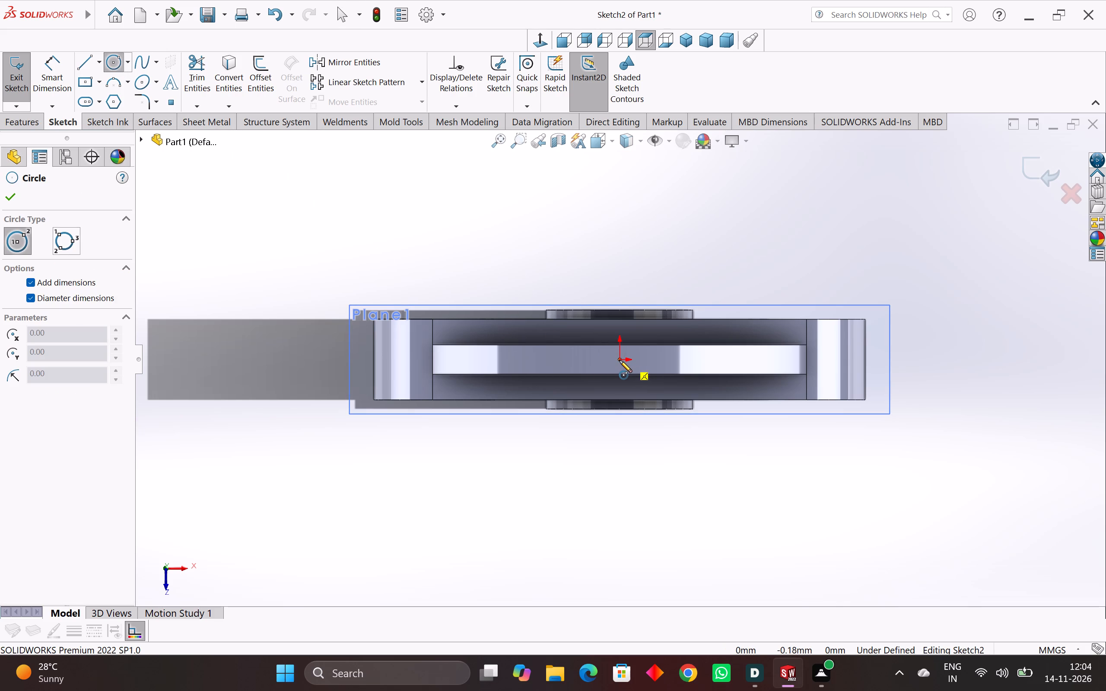
pyautogui.click(619, 359)
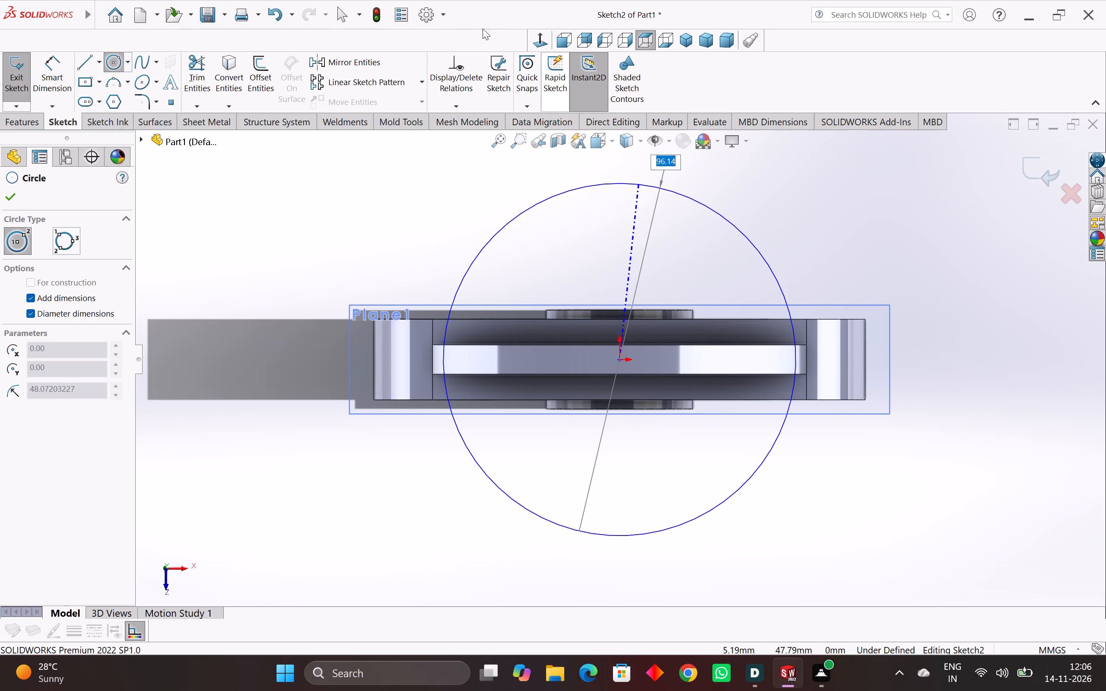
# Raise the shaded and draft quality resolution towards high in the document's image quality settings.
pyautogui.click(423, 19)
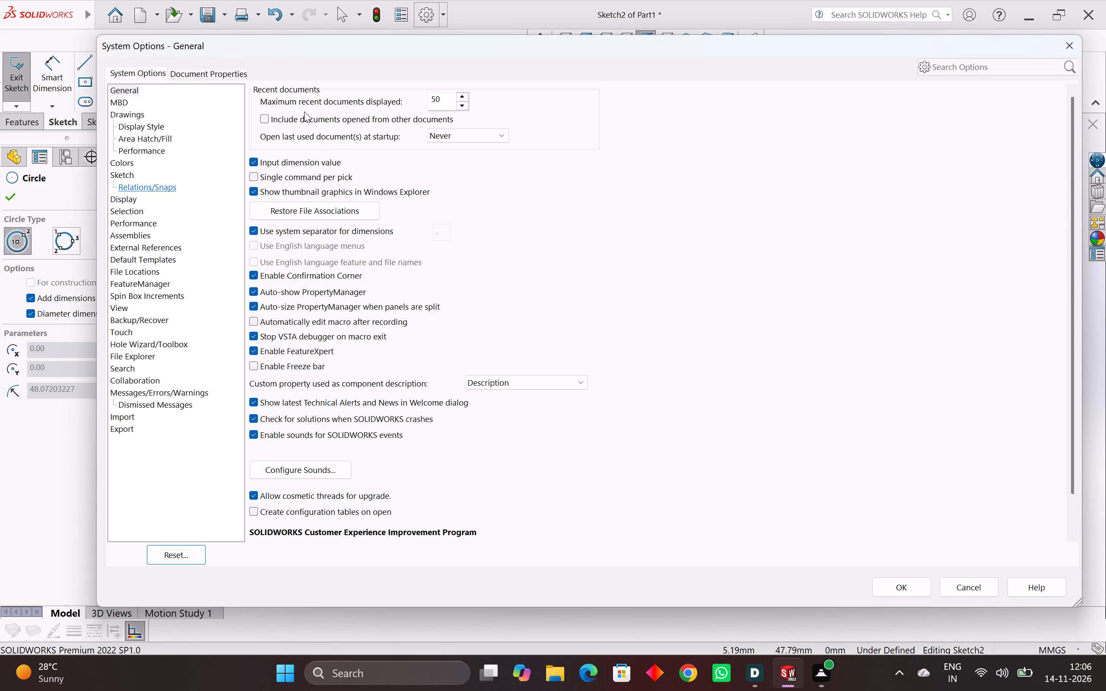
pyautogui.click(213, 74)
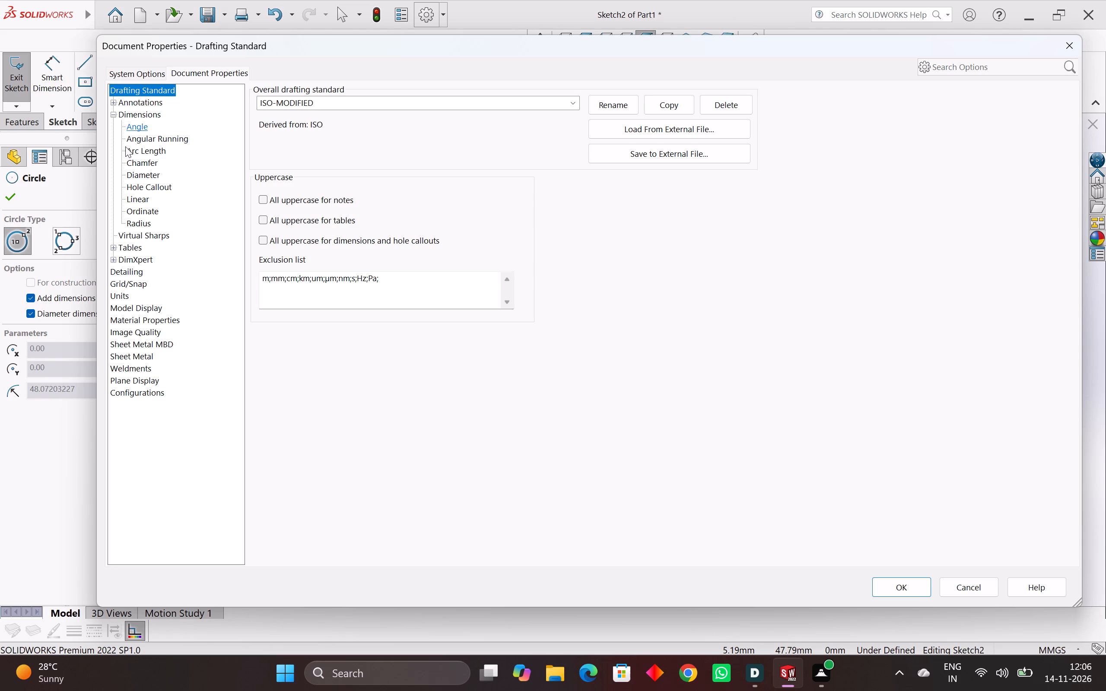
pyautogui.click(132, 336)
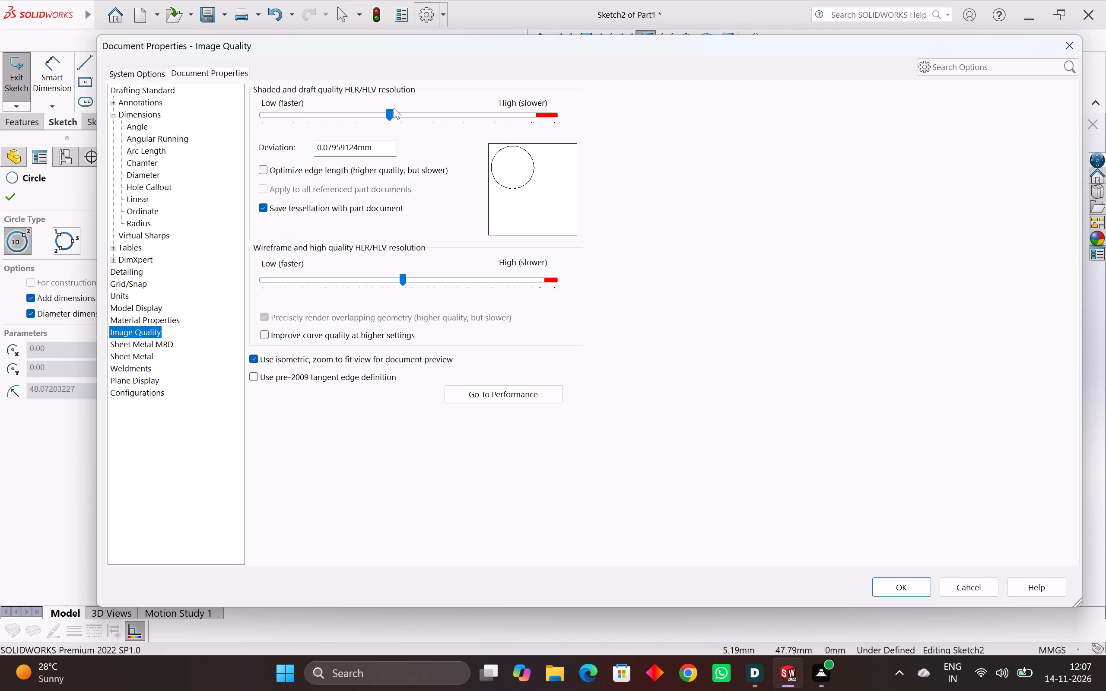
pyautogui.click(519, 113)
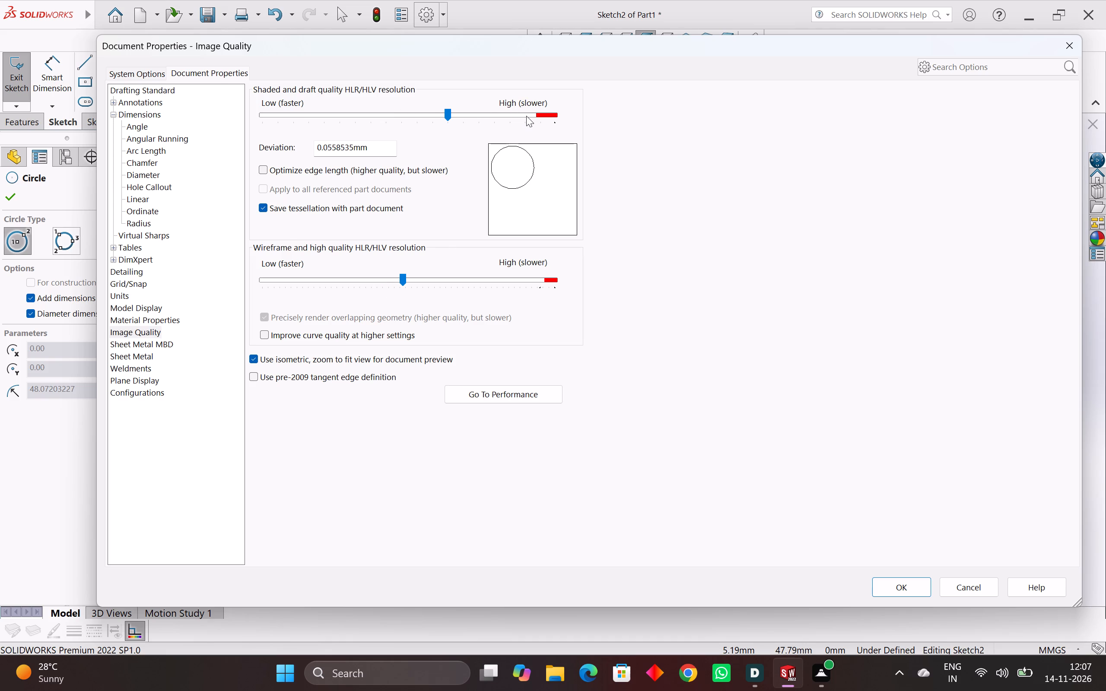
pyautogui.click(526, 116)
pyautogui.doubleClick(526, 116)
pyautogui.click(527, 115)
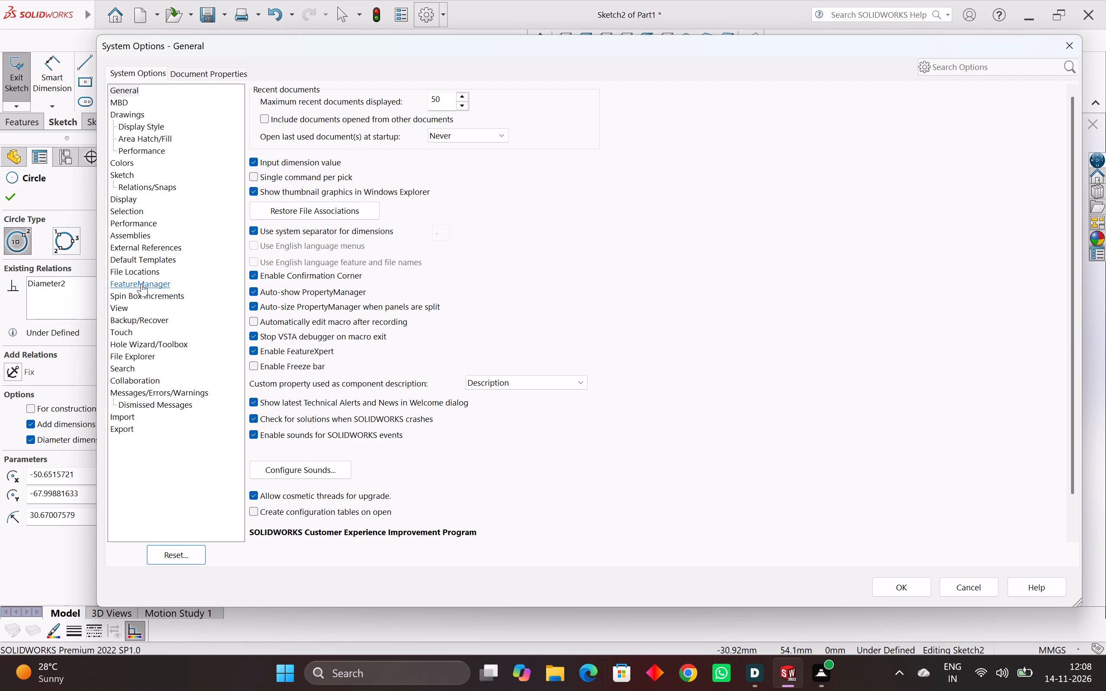
# Set both the shaded and draft quality resolution and the wireframe resolution to their lowest image quality.
pyautogui.click(205, 72)
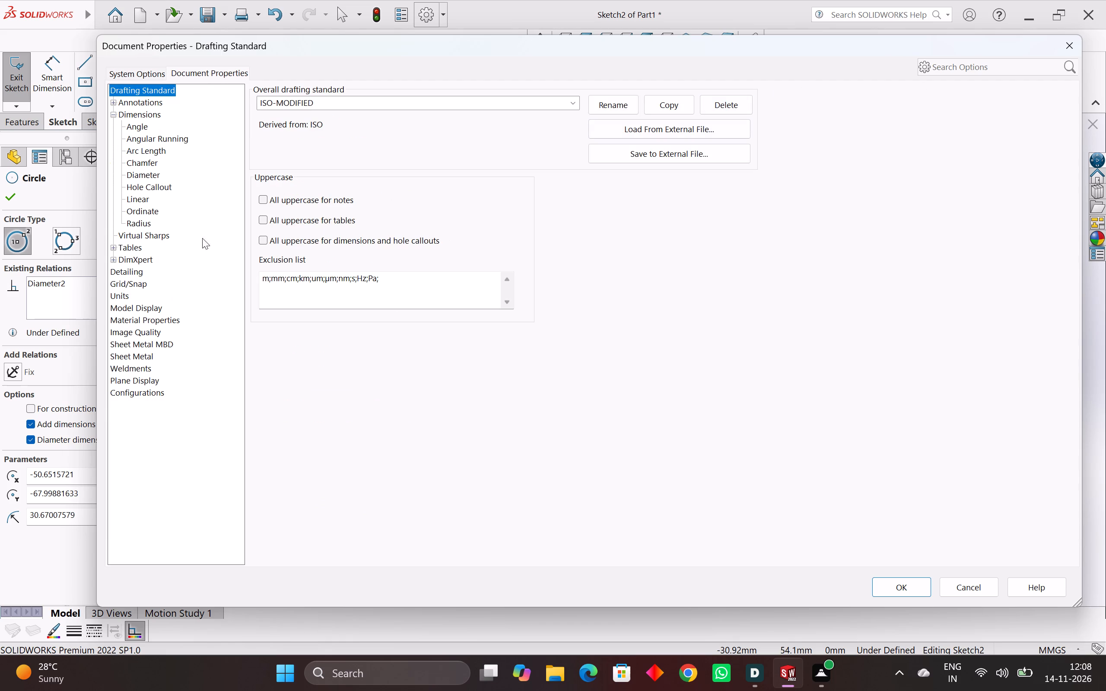
pyautogui.click(143, 330)
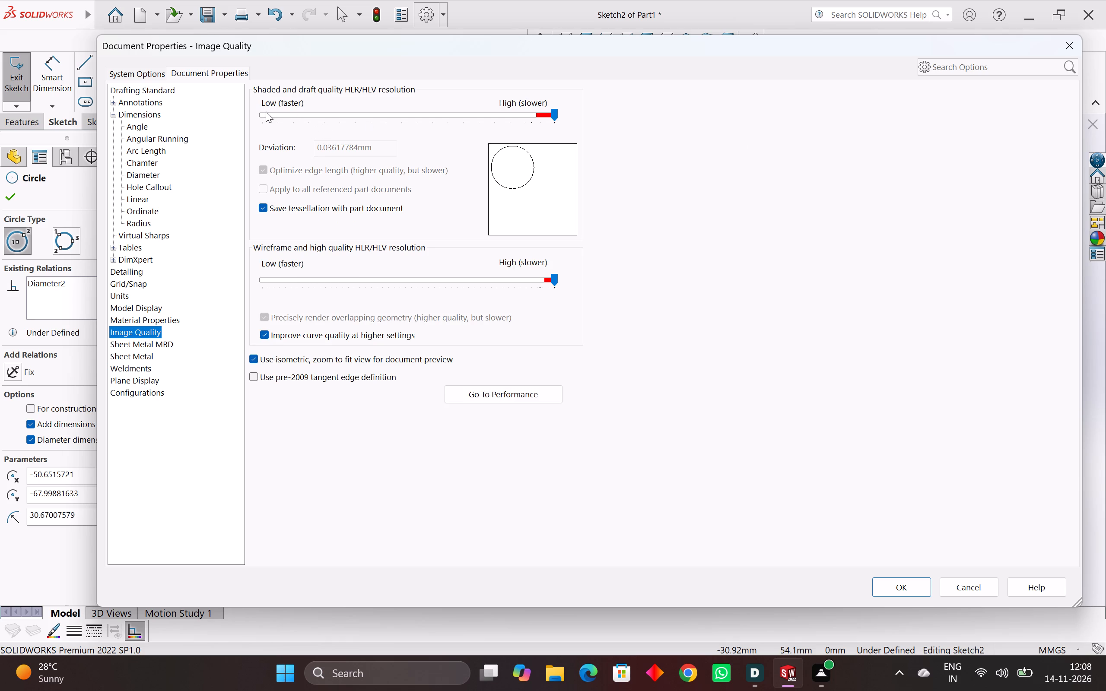
pyautogui.click(266, 111)
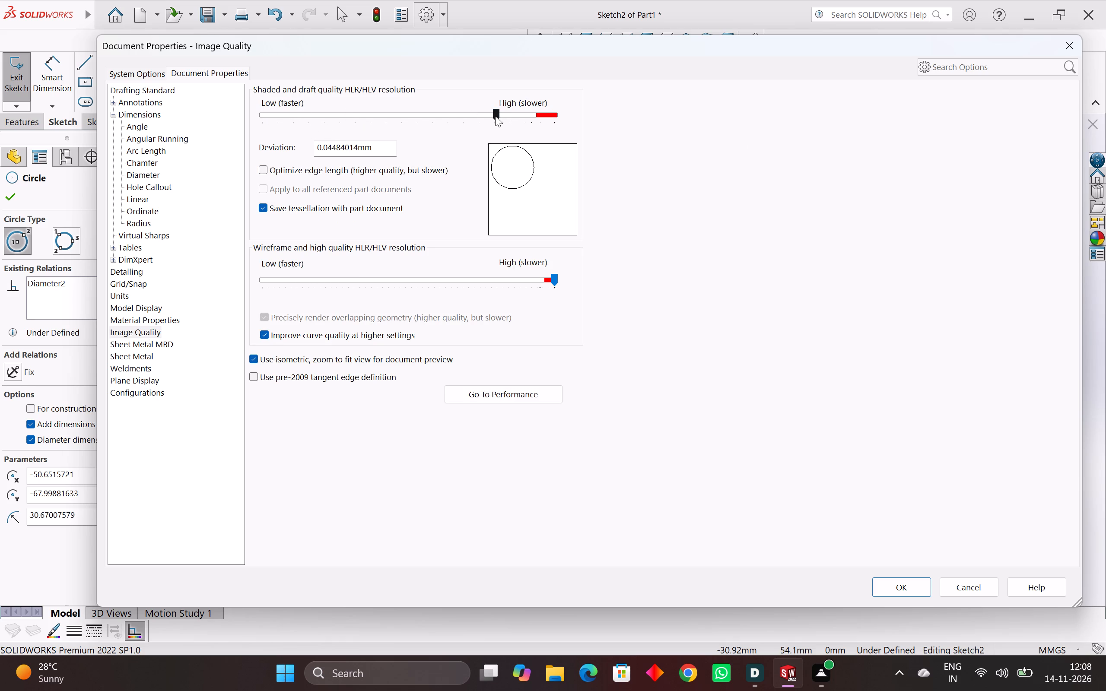
pyautogui.moveTo(495, 116); pyautogui.dragTo(0, 184)
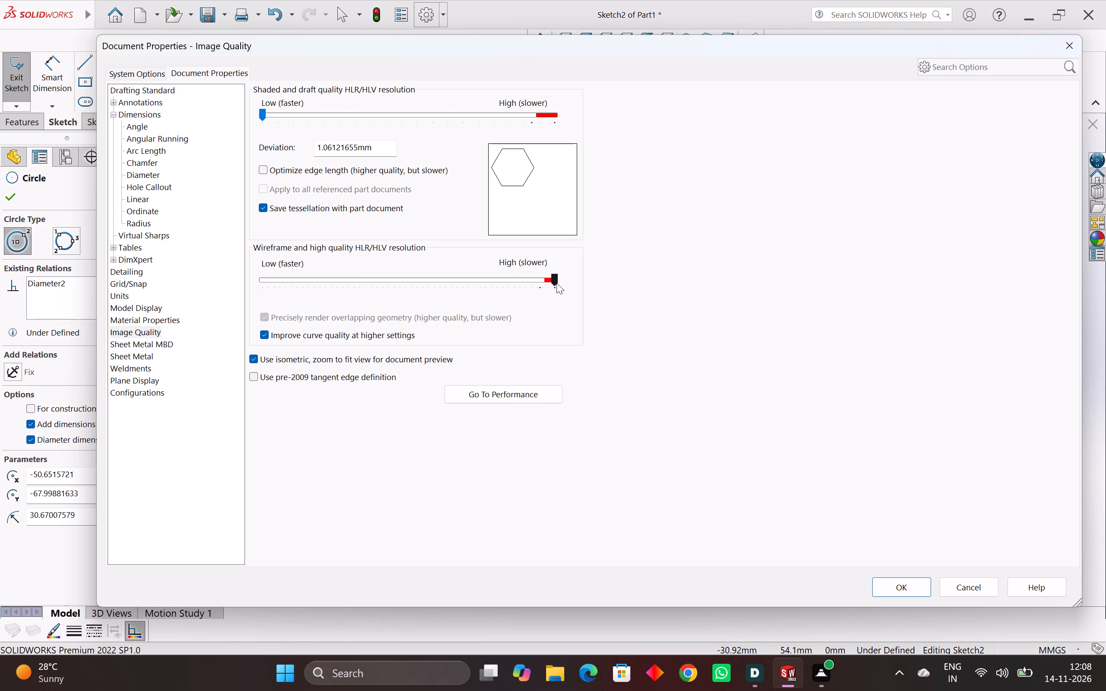
pyautogui.moveTo(556, 283); pyautogui.dragTo(43, 330)
pyautogui.click(887, 580)
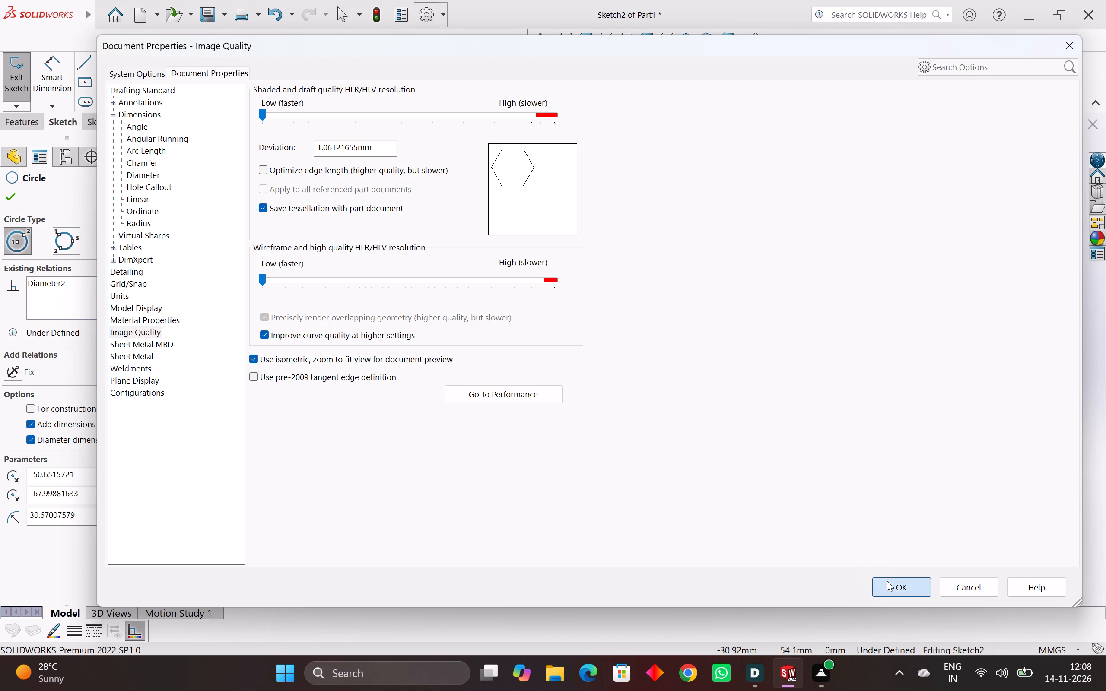
# Examine how the plate's hub, slots and curved flanges render at the low image quality.
pyautogui.moveTo(617, 413); pyautogui.dragTo(715, 315, button='middle')
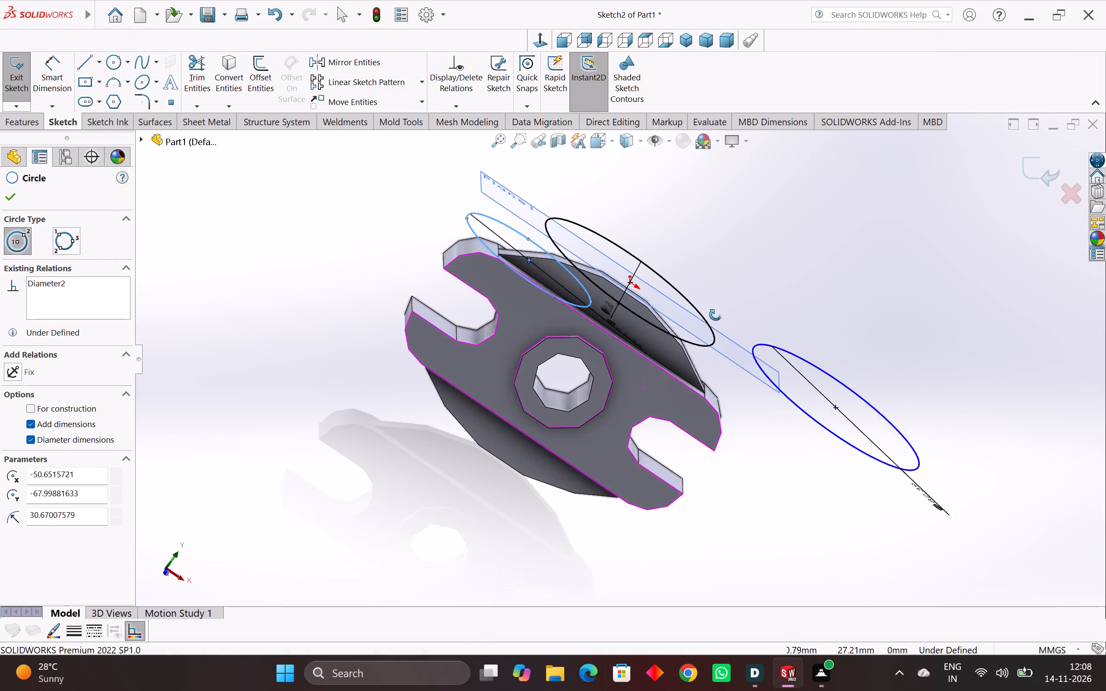
pyautogui.moveTo(715, 315); pyautogui.dragTo(702, 307, button='middle')
pyautogui.scroll(5, 569, 396)
pyautogui.scroll(2, 646, 402)
pyautogui.moveTo(646, 402); pyautogui.dragTo(672, 405, button='middle')
pyautogui.scroll(-4, 672, 405)
pyautogui.moveTo(667, 409); pyautogui.dragTo(627, 397, button='middle')
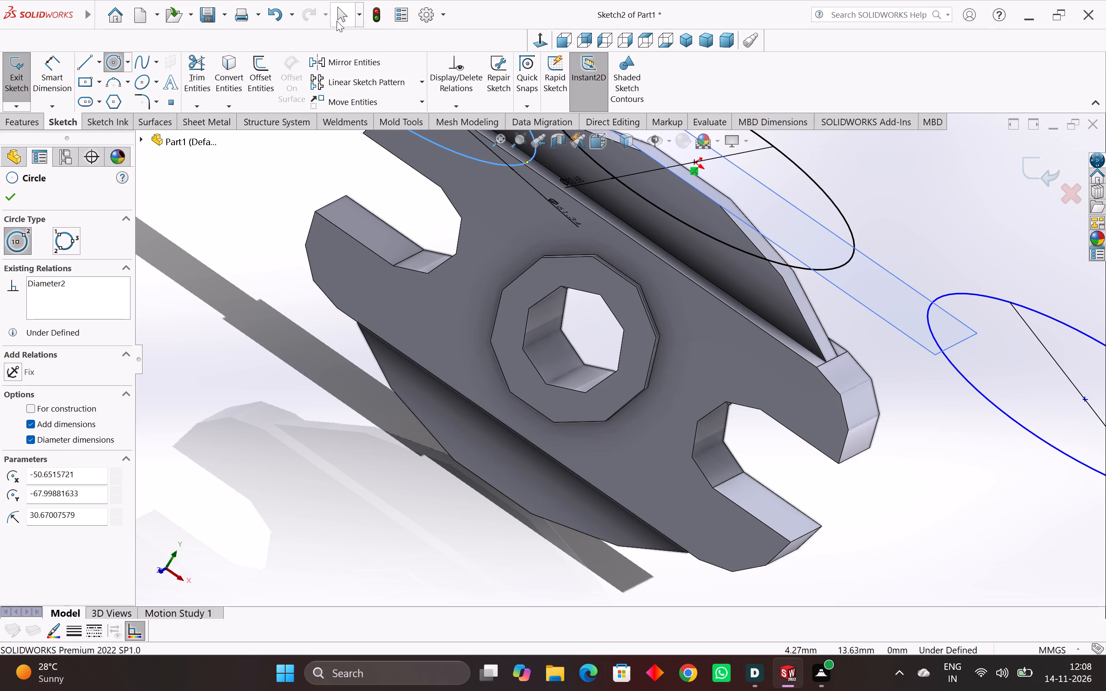
# Set both the shaded and draft quality resolution and the wireframe resolution to their highest in the document's image quality settings.
pyautogui.click(444, 14)
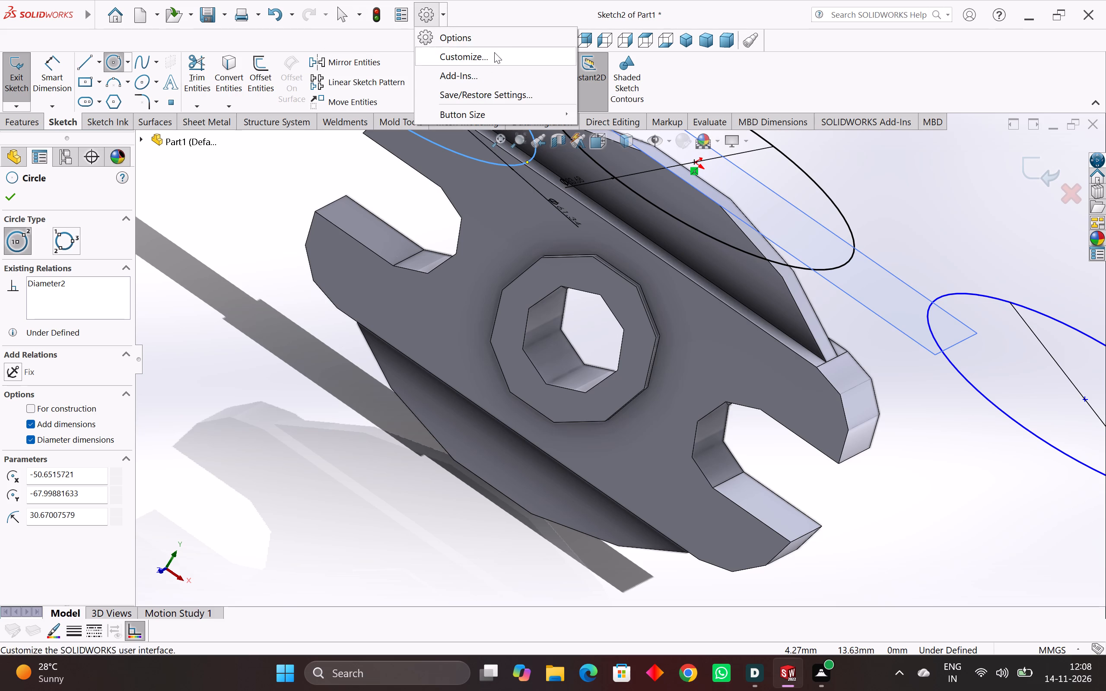
pyautogui.click(429, 15)
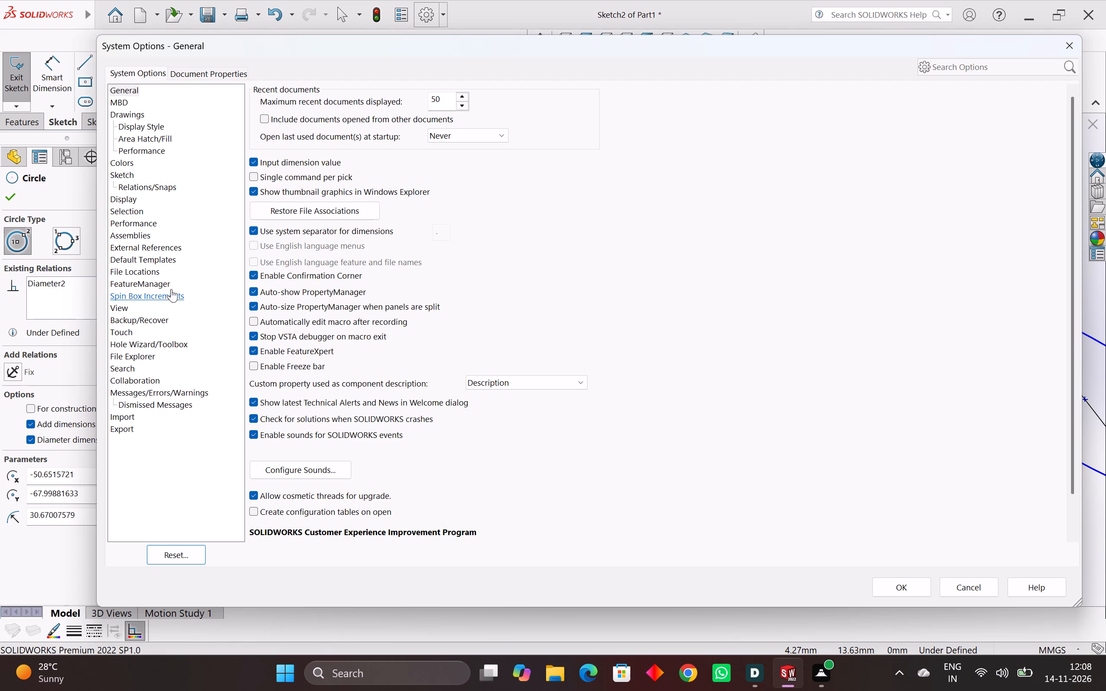
pyautogui.click(203, 72)
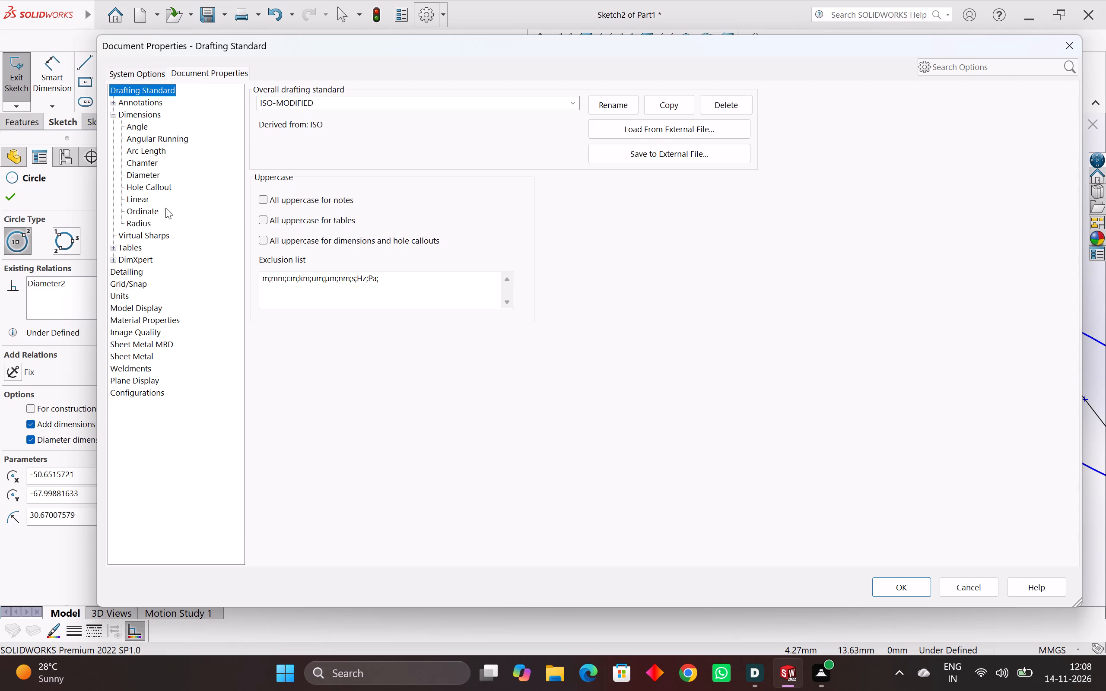
pyautogui.click(156, 231)
pyautogui.click(149, 215)
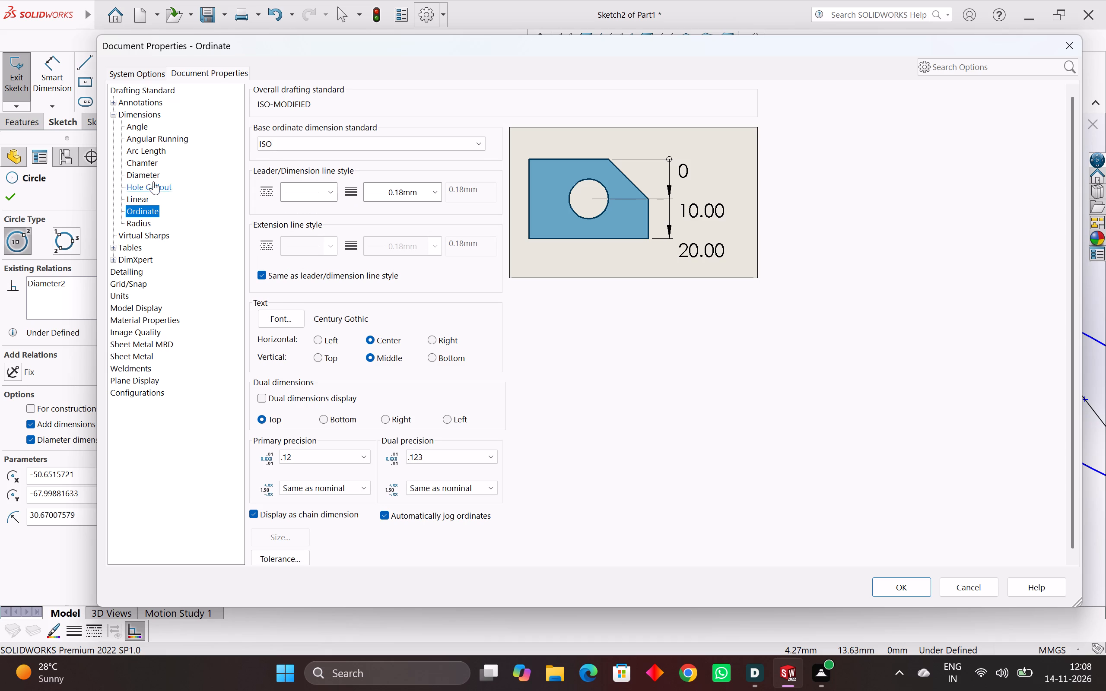
pyautogui.click(158, 187)
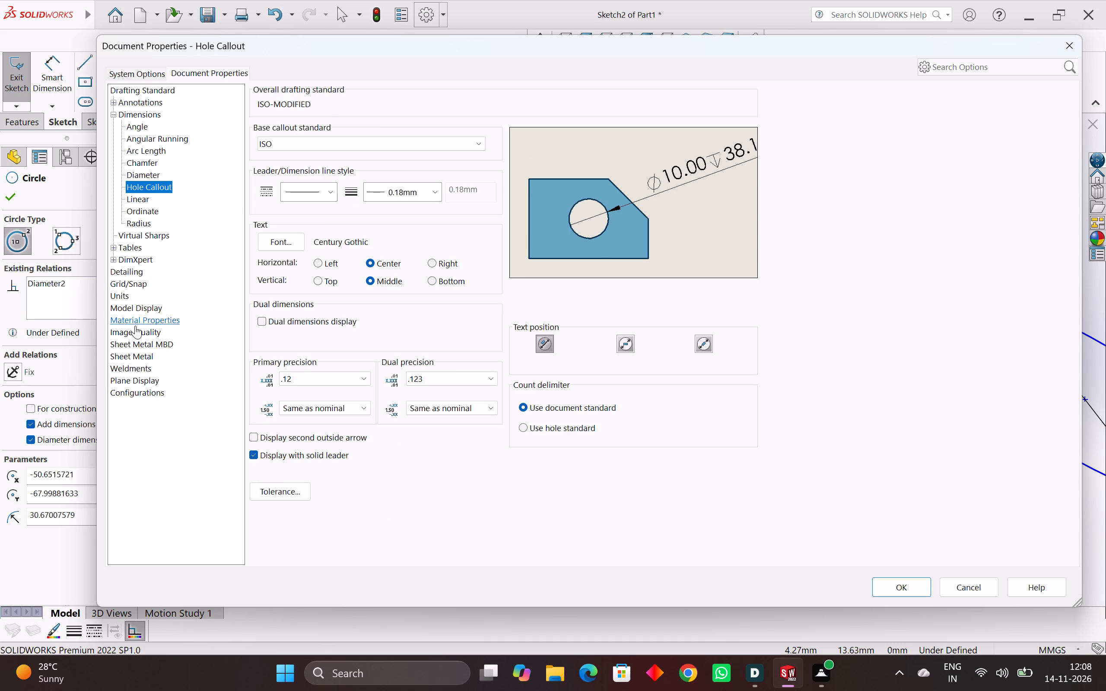
pyautogui.click(134, 314)
pyautogui.click(140, 333)
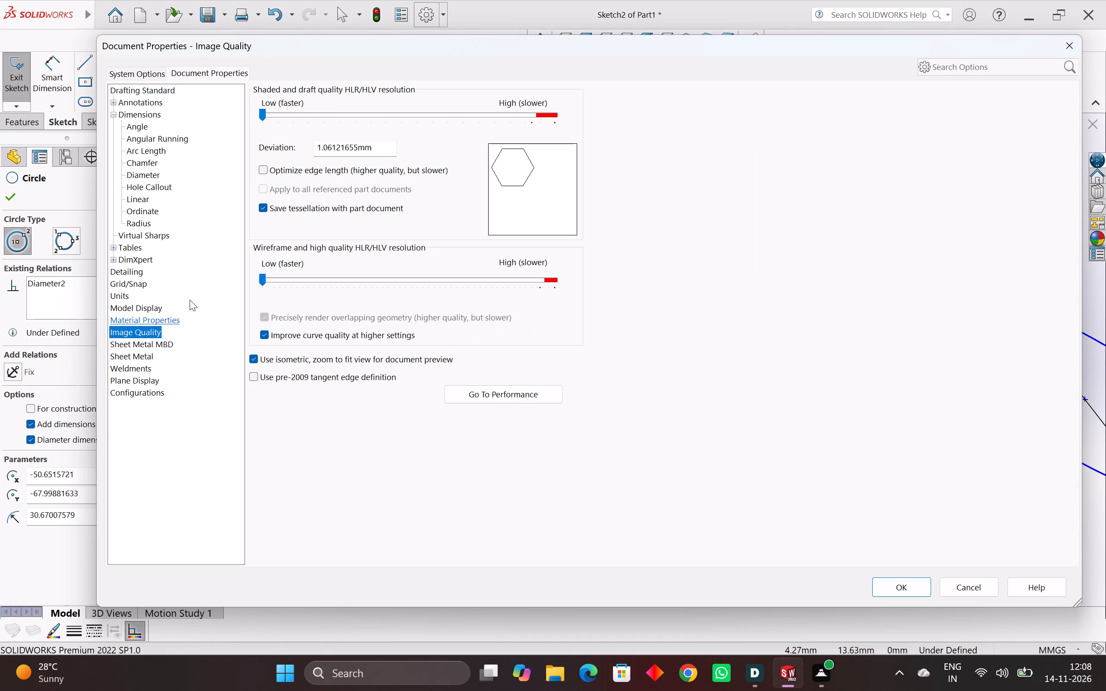
pyautogui.moveTo(262, 113); pyautogui.dragTo(506, 122)
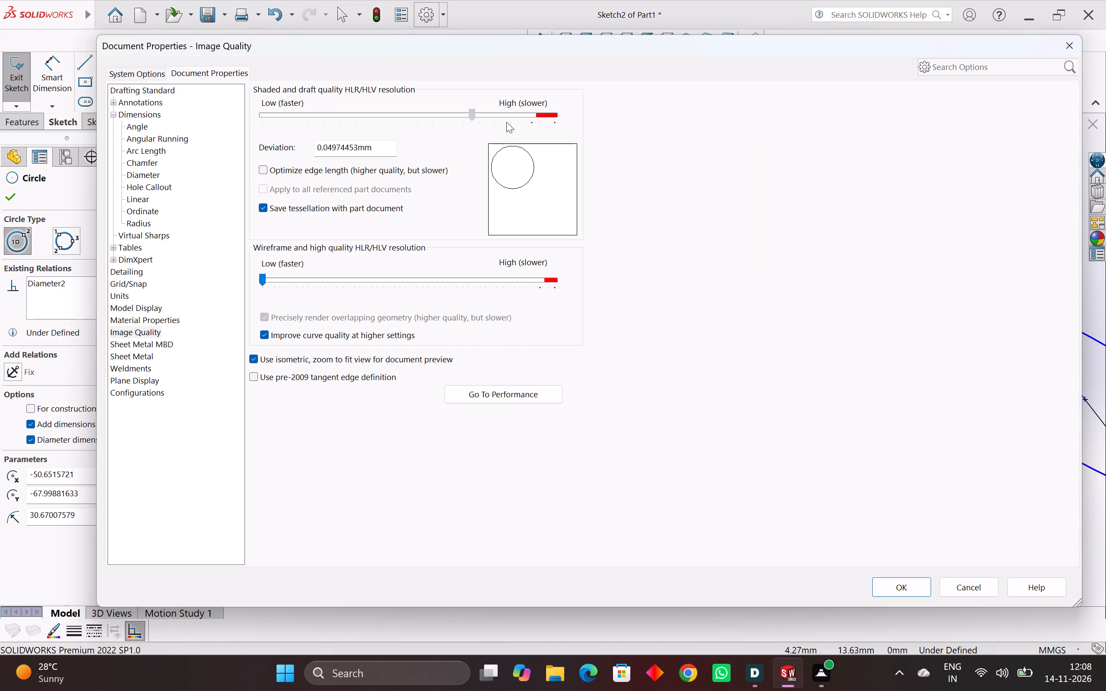
pyautogui.moveTo(506, 122); pyautogui.dragTo(618, 109)
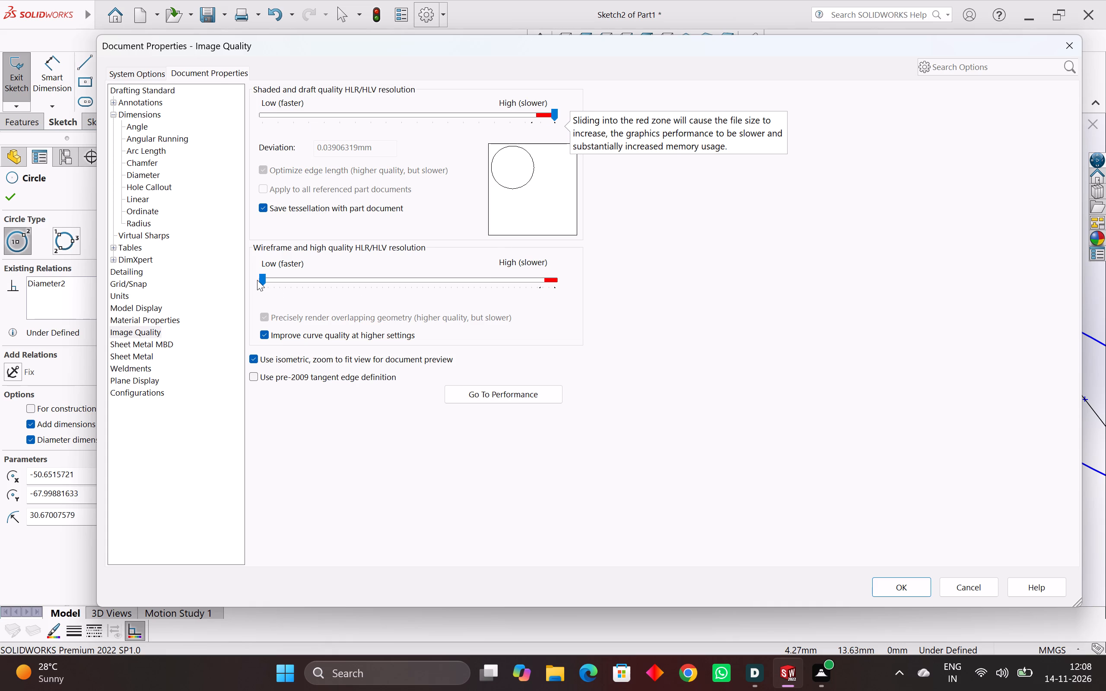
pyautogui.moveTo(261, 276); pyautogui.dragTo(595, 269)
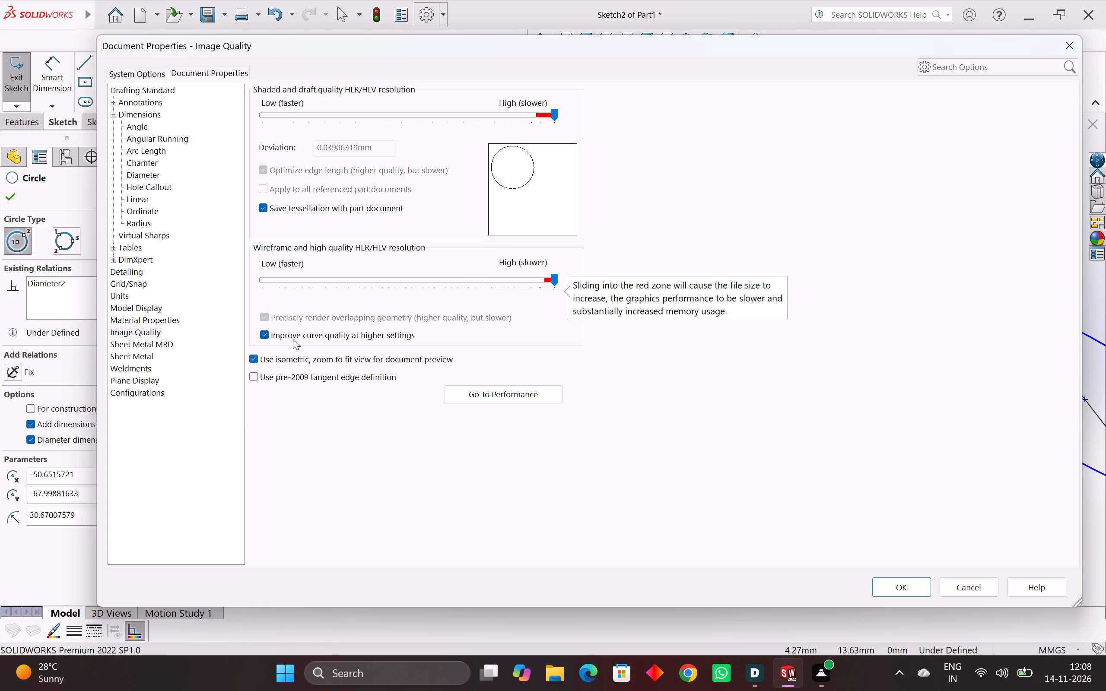
# Set the SmartMate sensitivity to Fast in the system performance options and apply all the option changes.
pyautogui.click(507, 397)
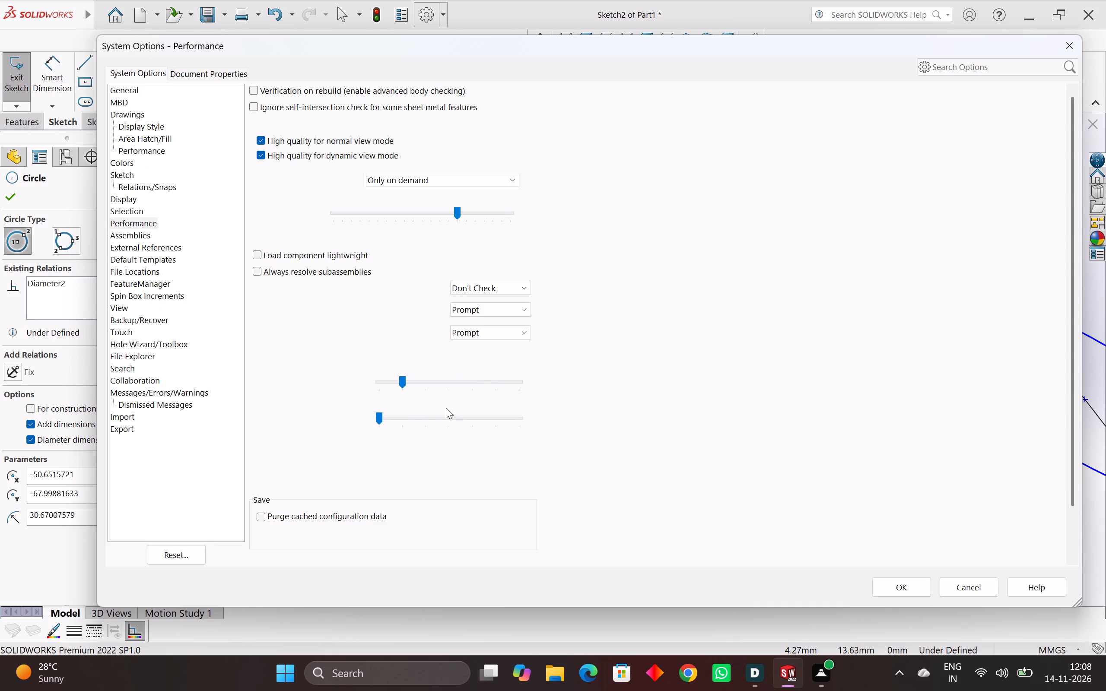
pyautogui.click(400, 415)
pyautogui.scroll(-1, 376, 459)
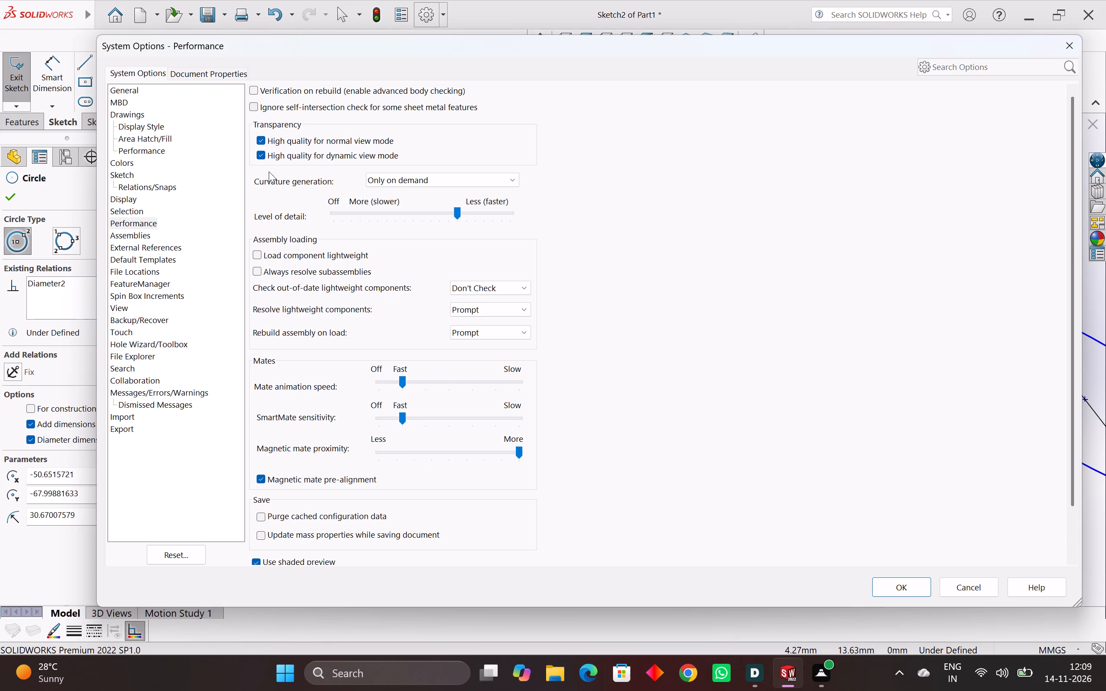
pyautogui.scroll(-3, 324, 295)
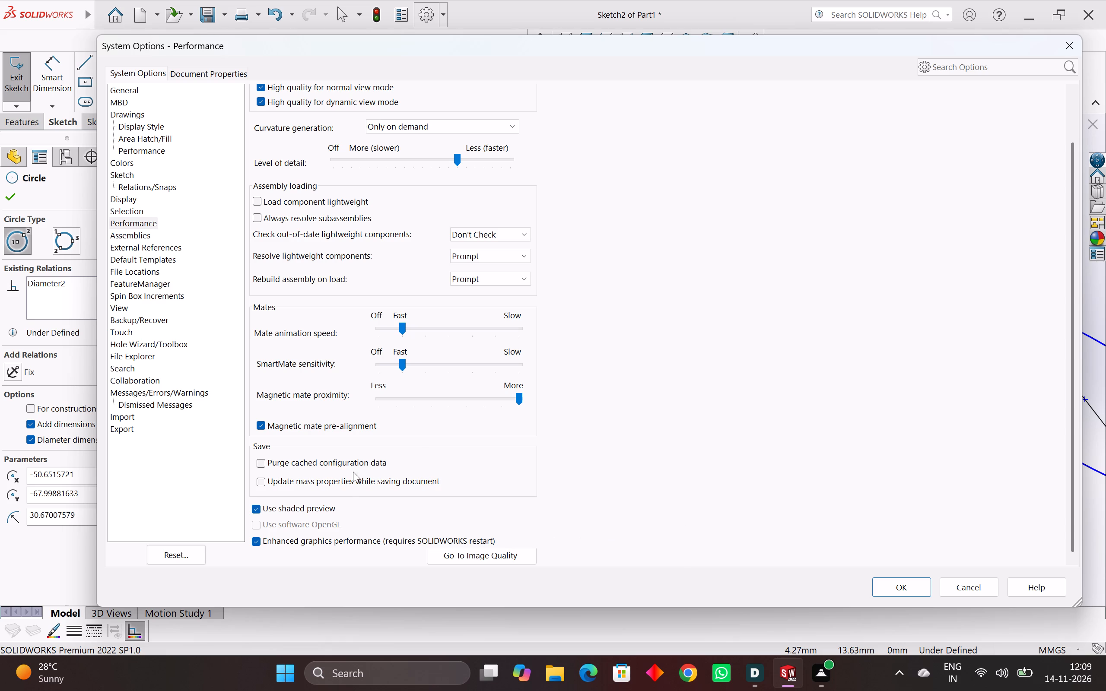
pyautogui.click(906, 589)
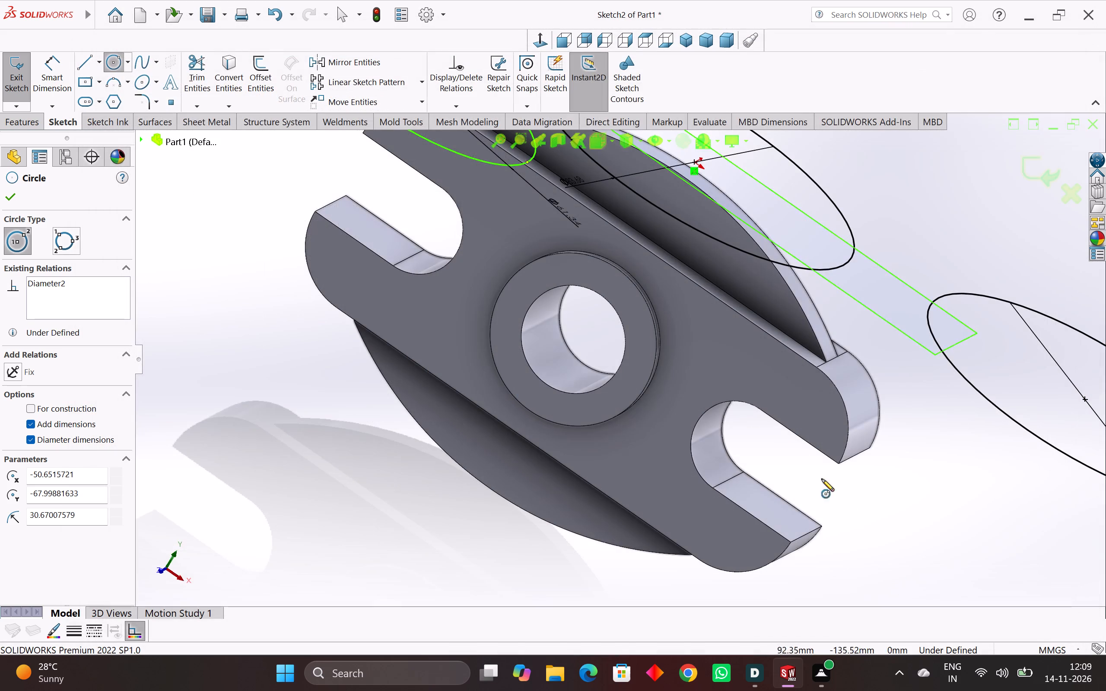
# Viewing the sketch plane face-on, sketch another circle about 75 mm in diameter, centred about 104 mm left of and 35 mm above the origin.
pyautogui.moveTo(762, 435); pyautogui.dragTo(526, 472, button='middle')
pyautogui.scroll(-3, 526, 473)
pyautogui.moveTo(628, 493); pyautogui.dragTo(699, 501, button='middle')
pyautogui.scroll(-4, 699, 501)
pyautogui.moveTo(741, 471); pyautogui.dragTo(849, 624, button='middle')
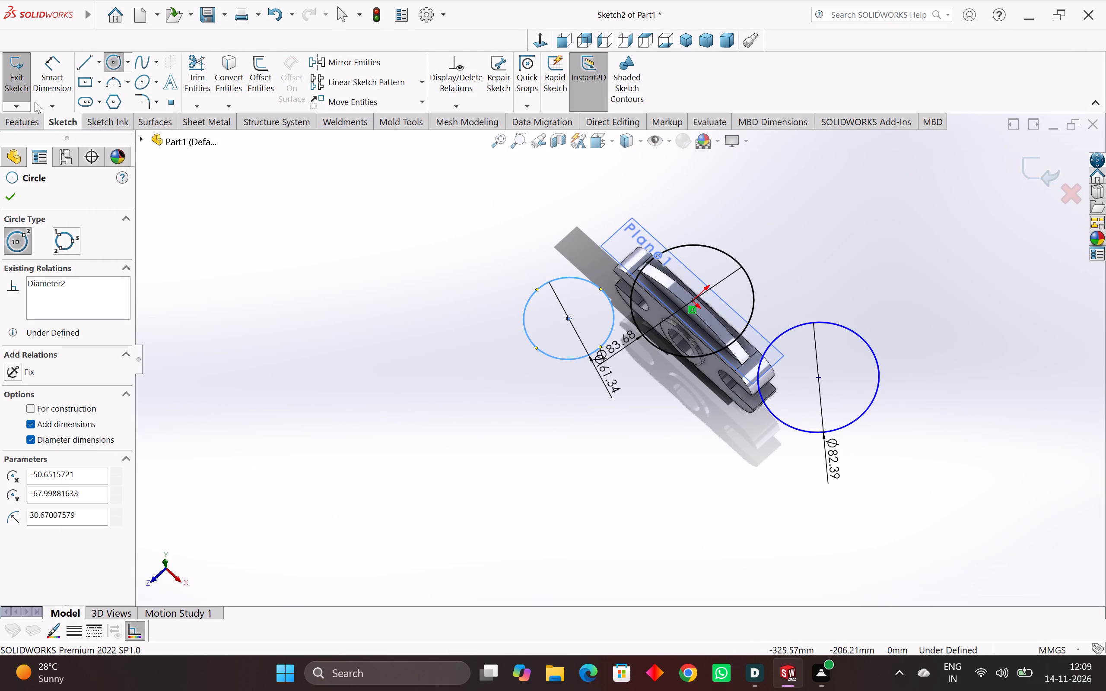
pyautogui.click(547, 41)
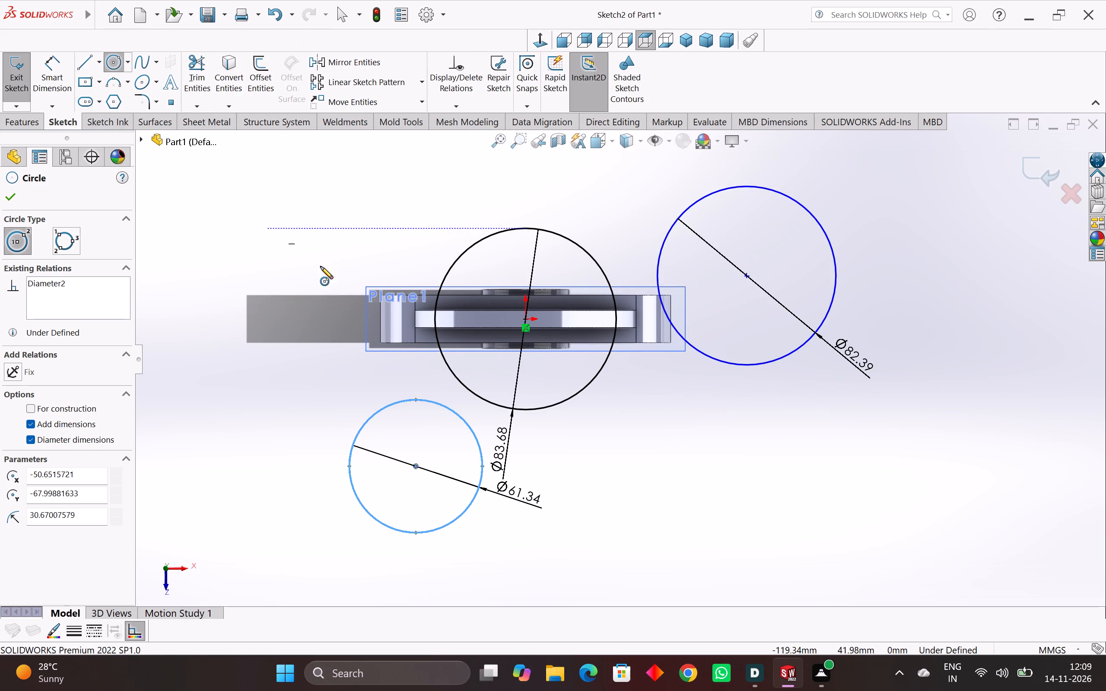
pyautogui.click(301, 244)
pyautogui.click(382, 253)
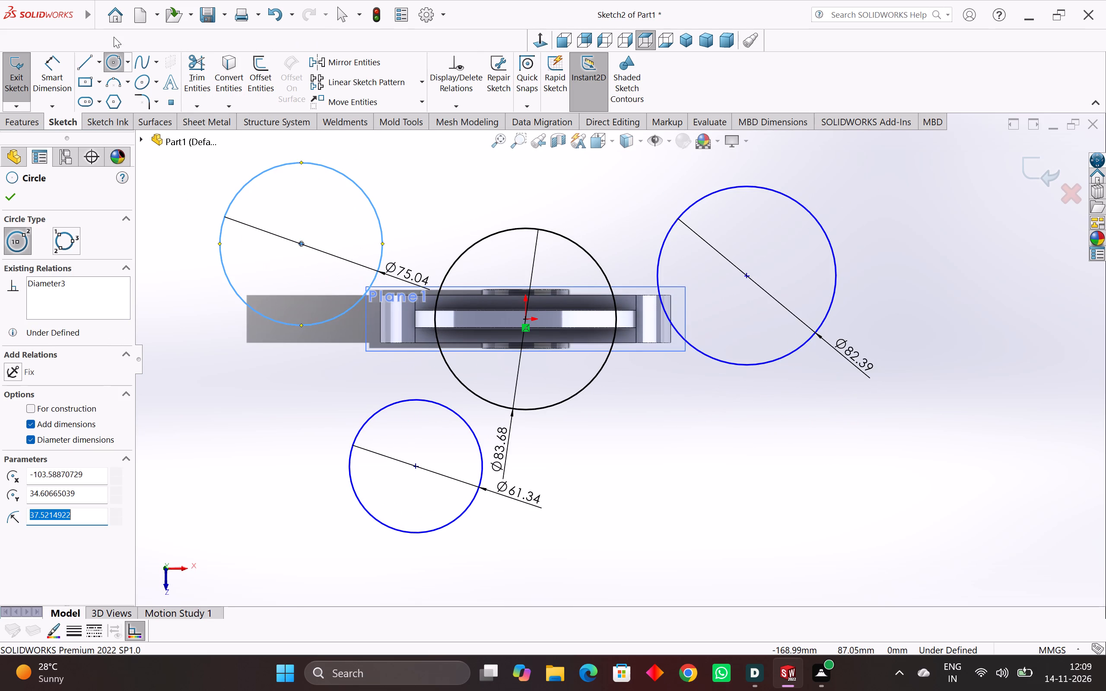
# Open the recent document ASSEMBLY OF WHEEL LOADER and display its open summary report.
pyautogui.click(159, 12)
pyautogui.click(192, 12)
pyautogui.click(188, 17)
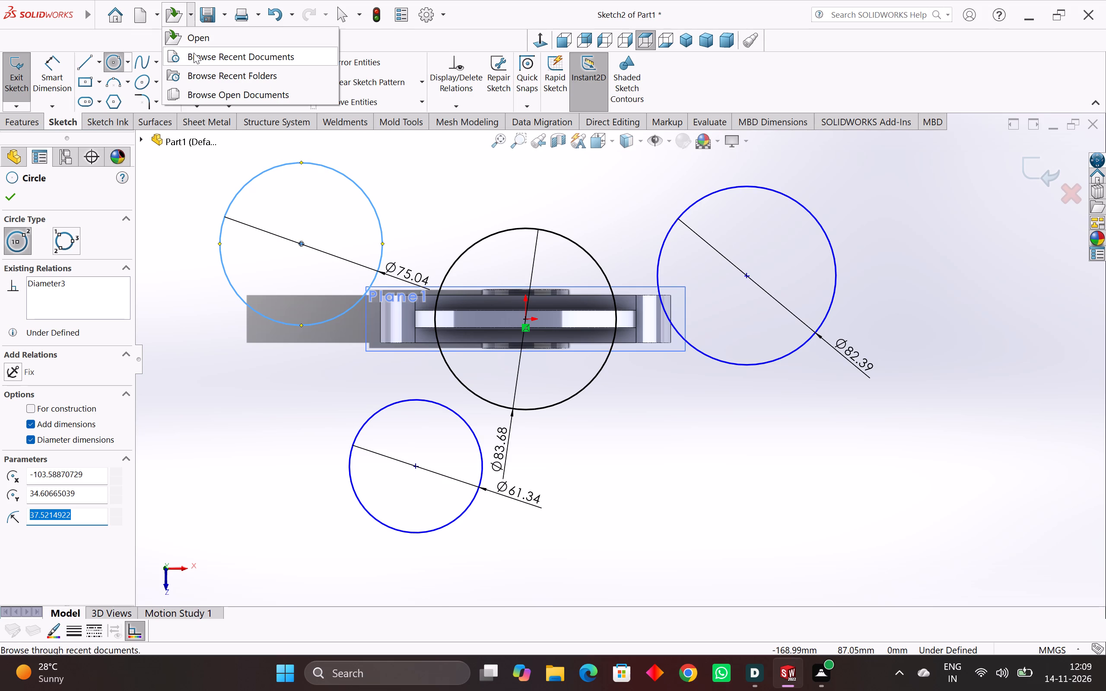
pyautogui.click(194, 53)
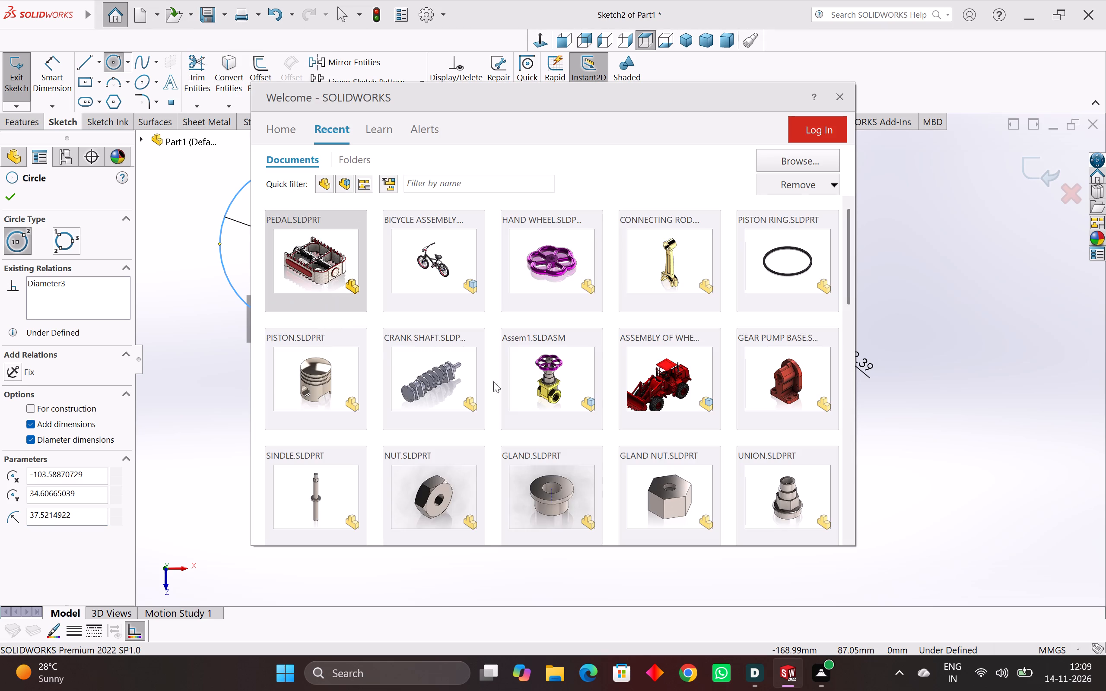
pyautogui.doubleClick(647, 371)
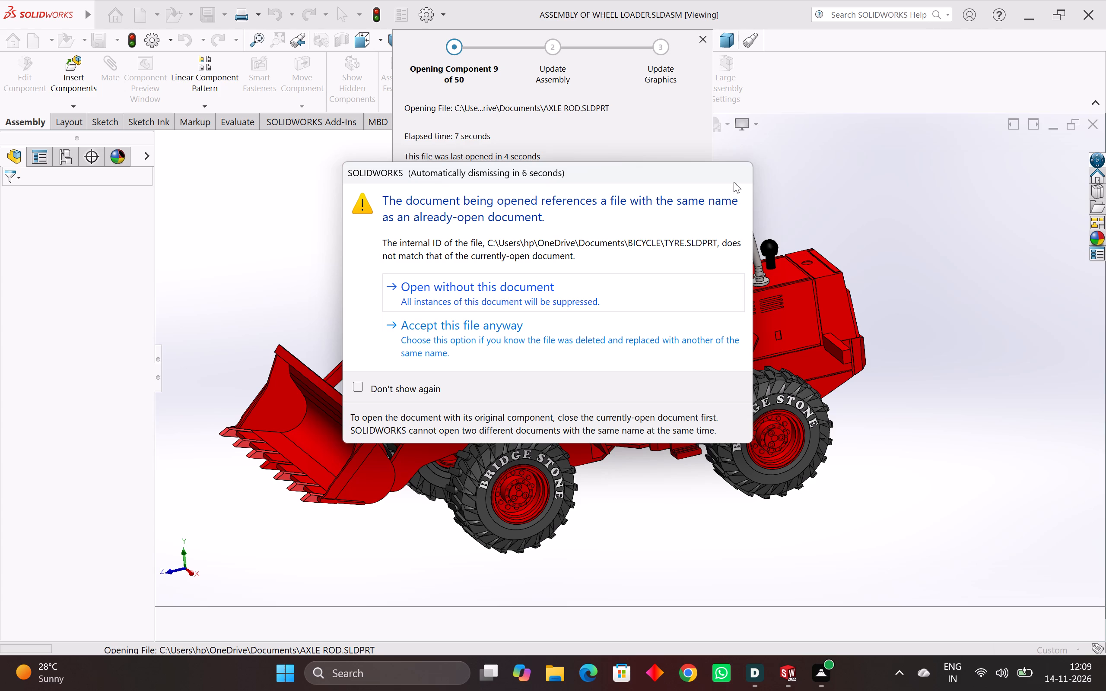
pyautogui.click(802, 159)
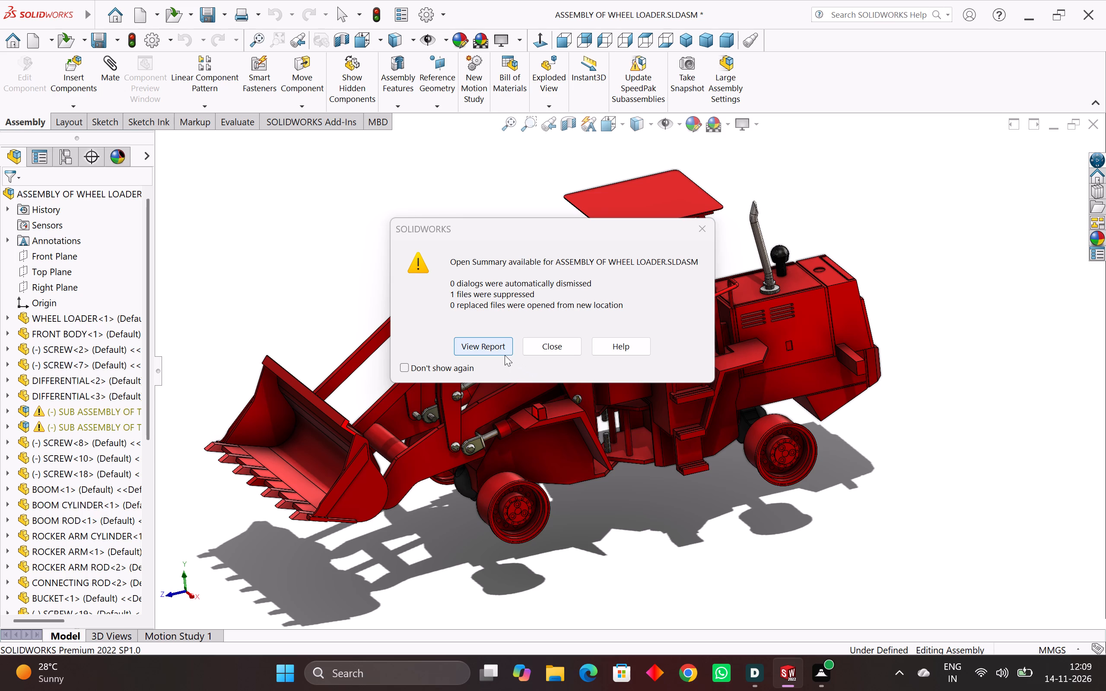
pyautogui.click(482, 352)
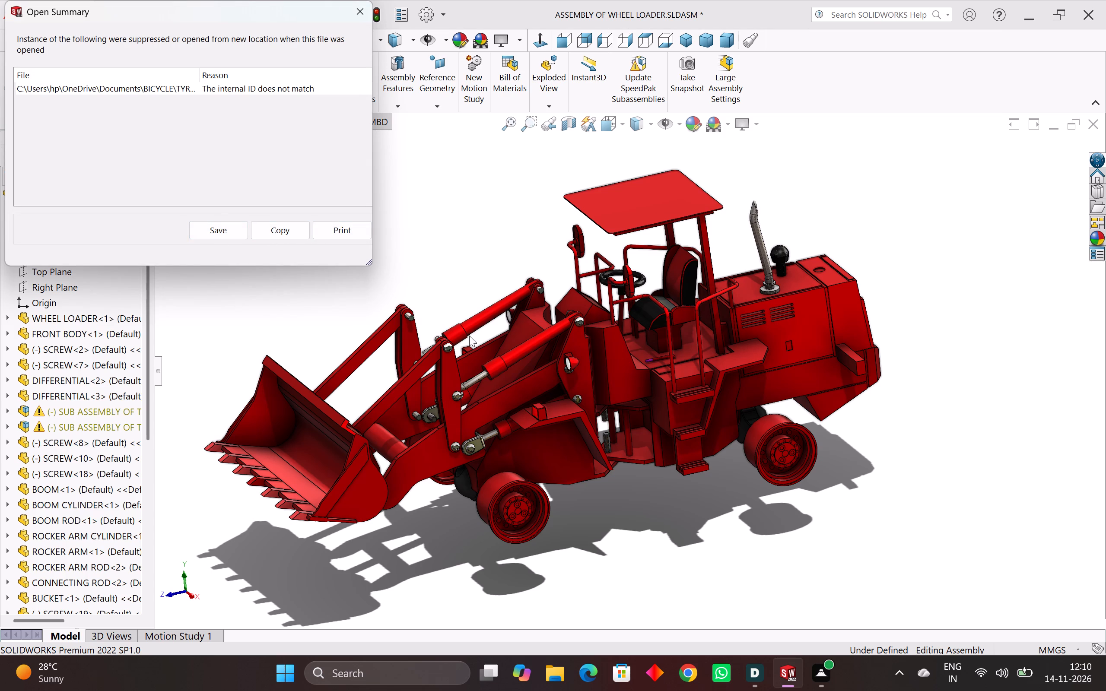
# Examine the wheel loader assembly from the side, front and above.
pyautogui.moveTo(519, 384); pyautogui.dragTo(693, 452, button='middle')
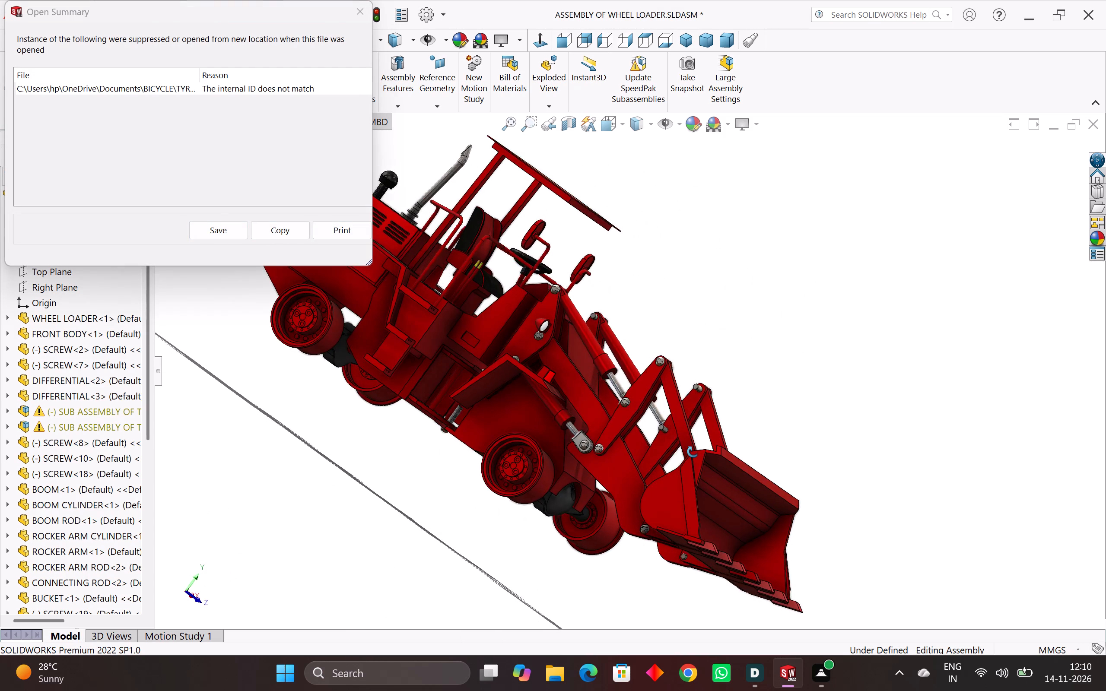
pyautogui.moveTo(693, 452); pyautogui.dragTo(619, 472, button='middle')
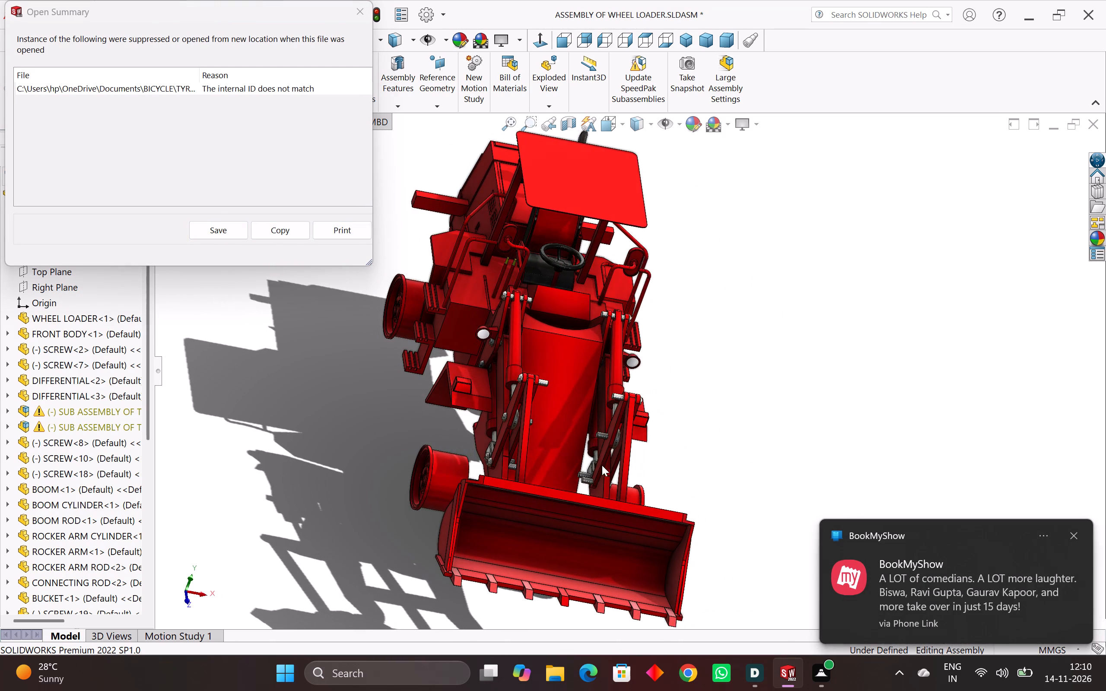
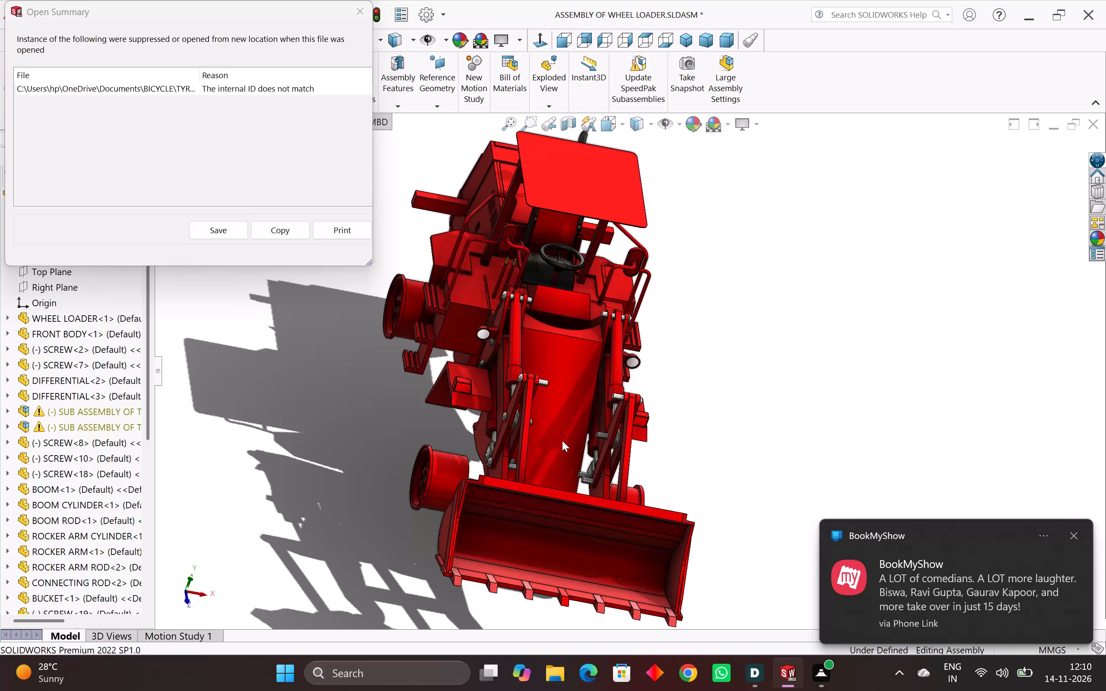
# Examine the wheel loader assembly from the front, the side and underneath.
pyautogui.moveTo(626, 400); pyautogui.dragTo(618, 400, button='middle')
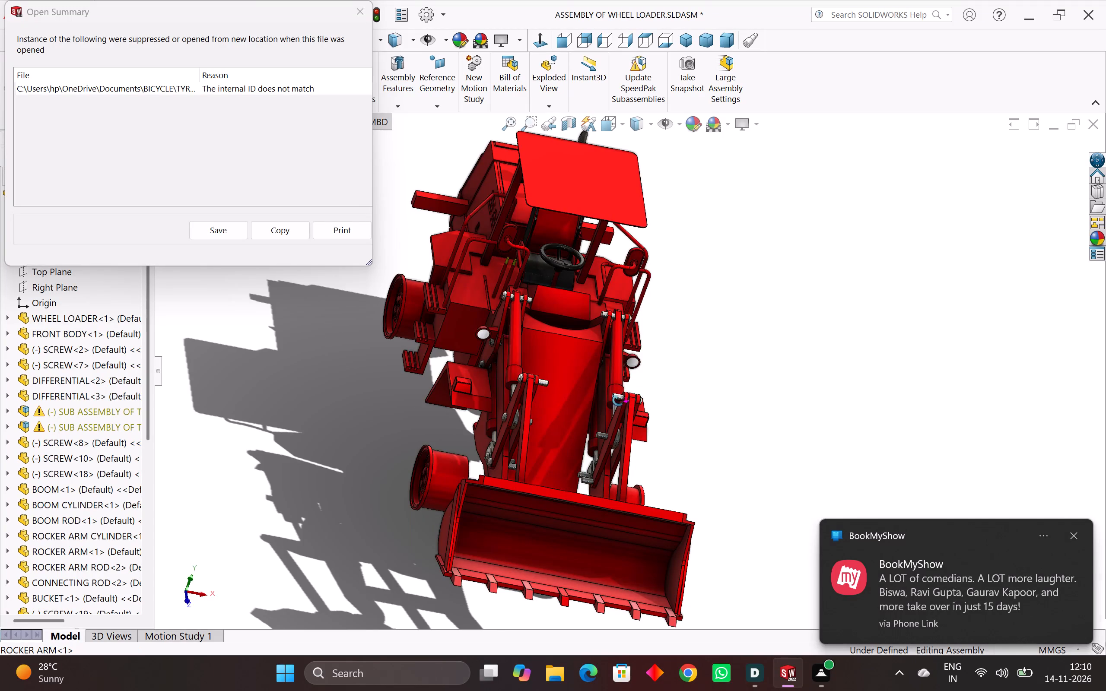
pyautogui.moveTo(618, 400); pyautogui.dragTo(580, 396, button='middle')
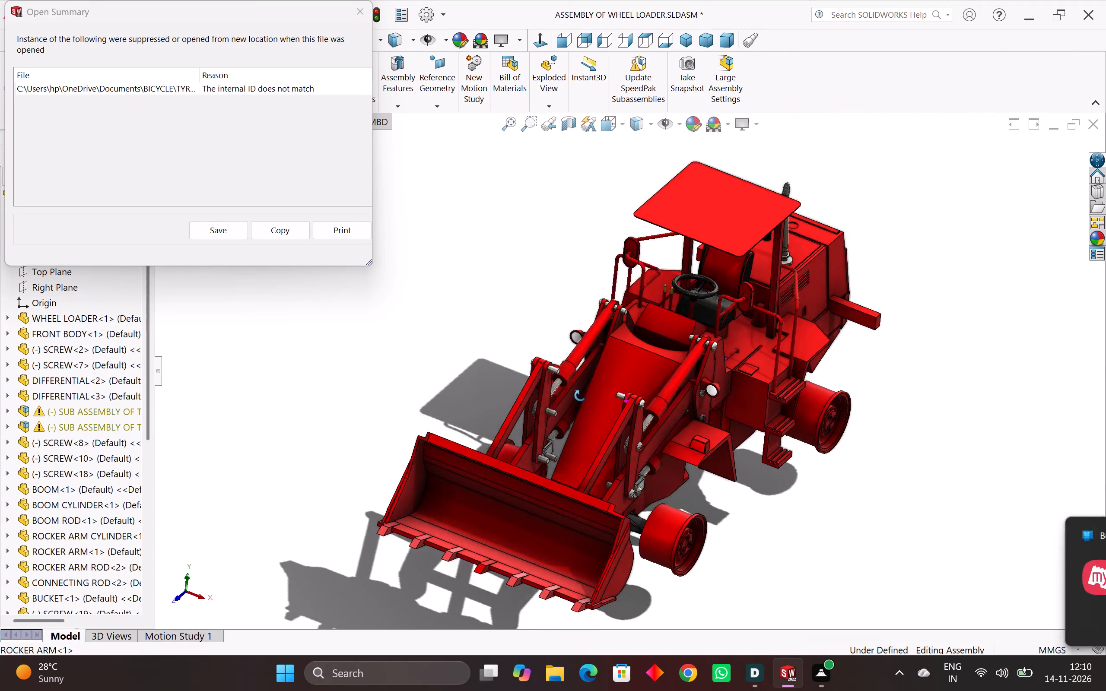
pyautogui.moveTo(580, 396); pyautogui.dragTo(495, 432, button='middle')
pyautogui.click(453, 183)
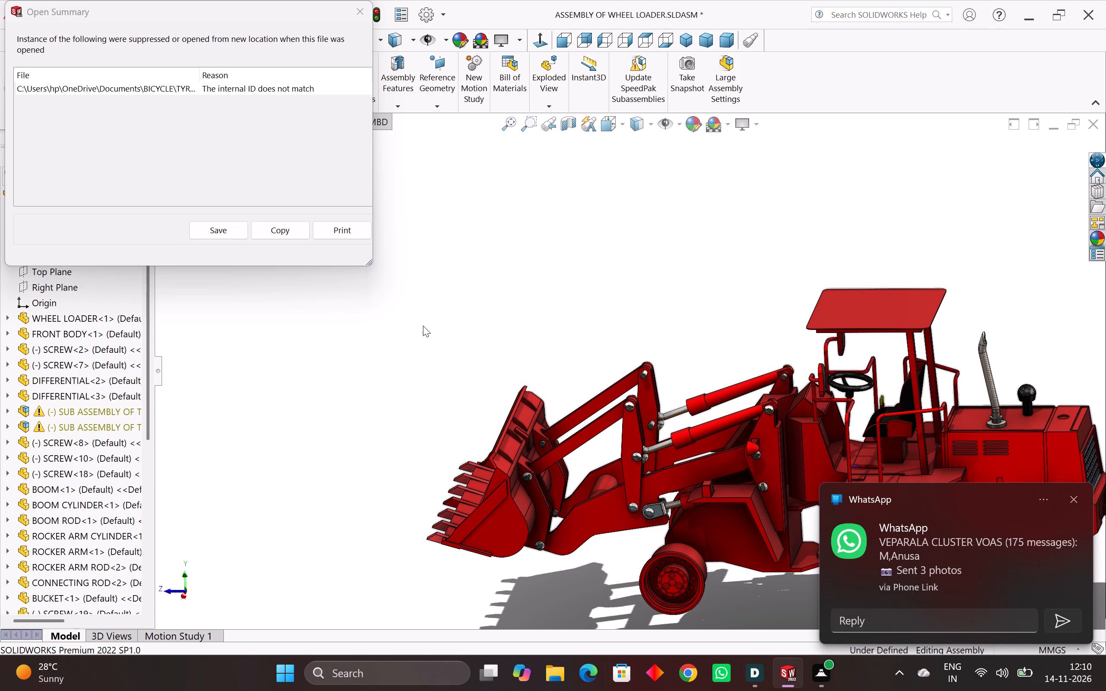
pyautogui.moveTo(543, 447); pyautogui.dragTo(600, 541, button='middle')
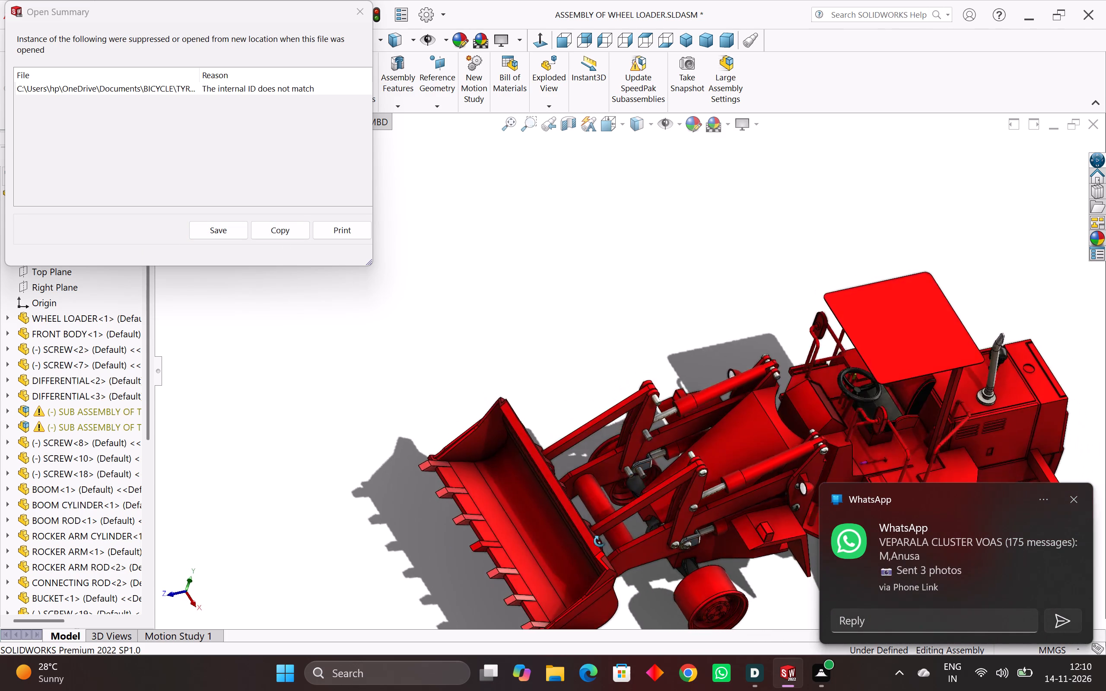
pyautogui.moveTo(600, 541); pyautogui.dragTo(383, 341, button='middle')
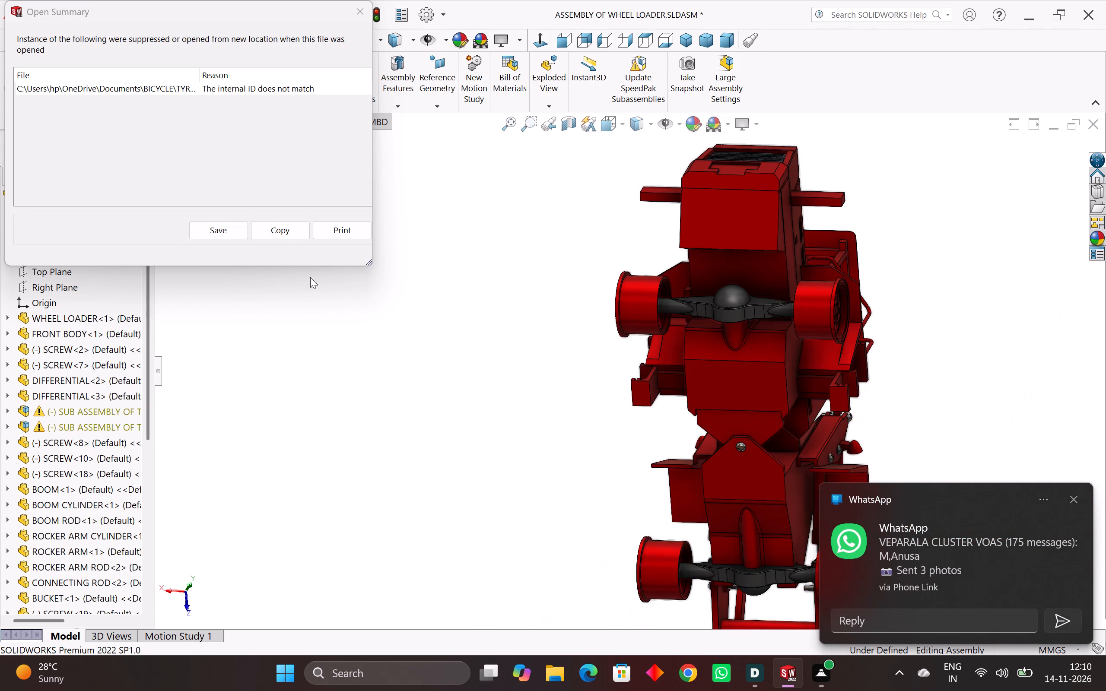
pyautogui.moveTo(488, 412); pyautogui.dragTo(551, 434, button='middle')
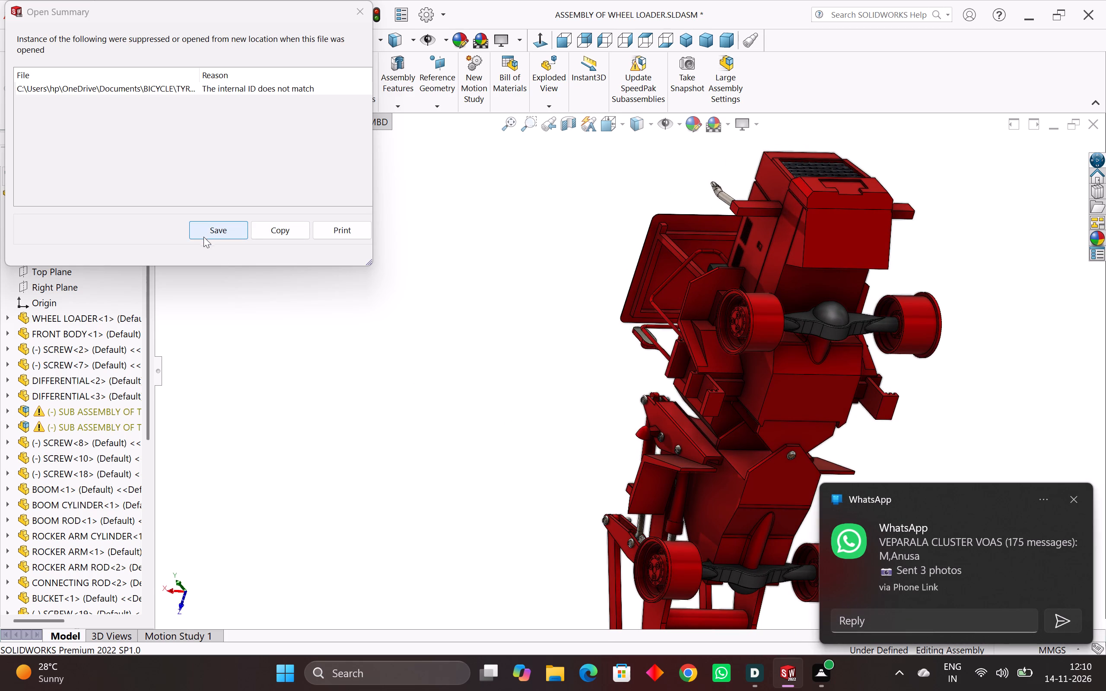
# Close the open summary report.
pyautogui.click(361, 6)
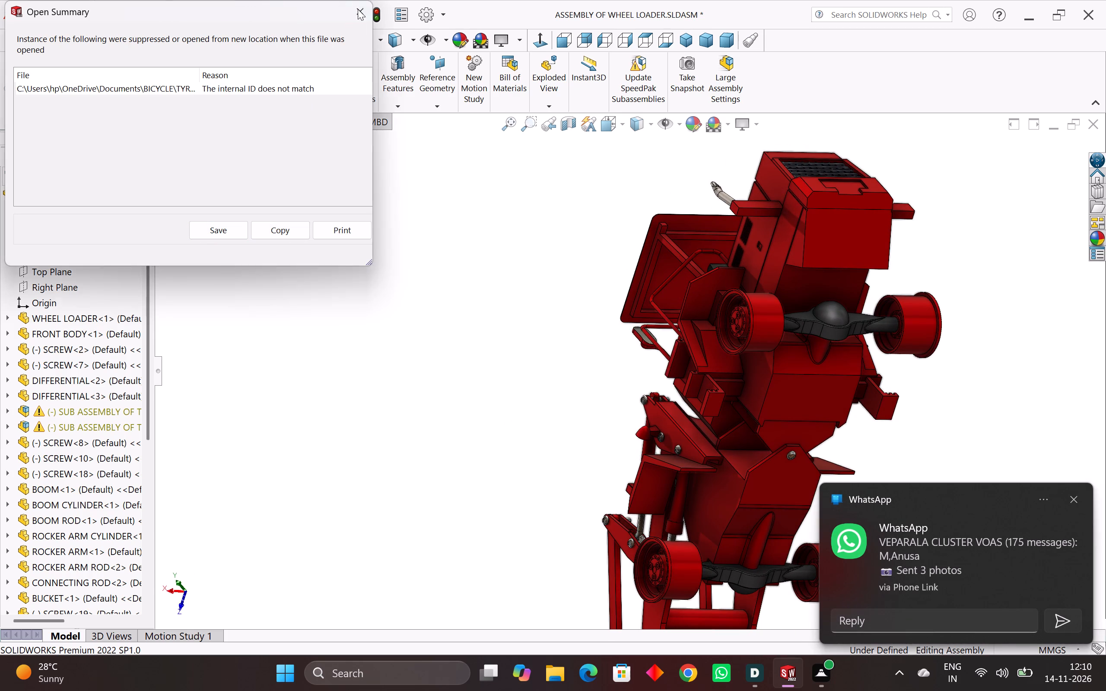
# Examine the whole wheel loader at a smaller scale from underneath and behind.
pyautogui.moveTo(422, 353); pyautogui.dragTo(523, 401, button='middle')
pyautogui.scroll(-3, 516, 401)
pyautogui.scroll(-4, 598, 356)
pyautogui.moveTo(604, 351); pyautogui.dragTo(525, 460, button='middle')
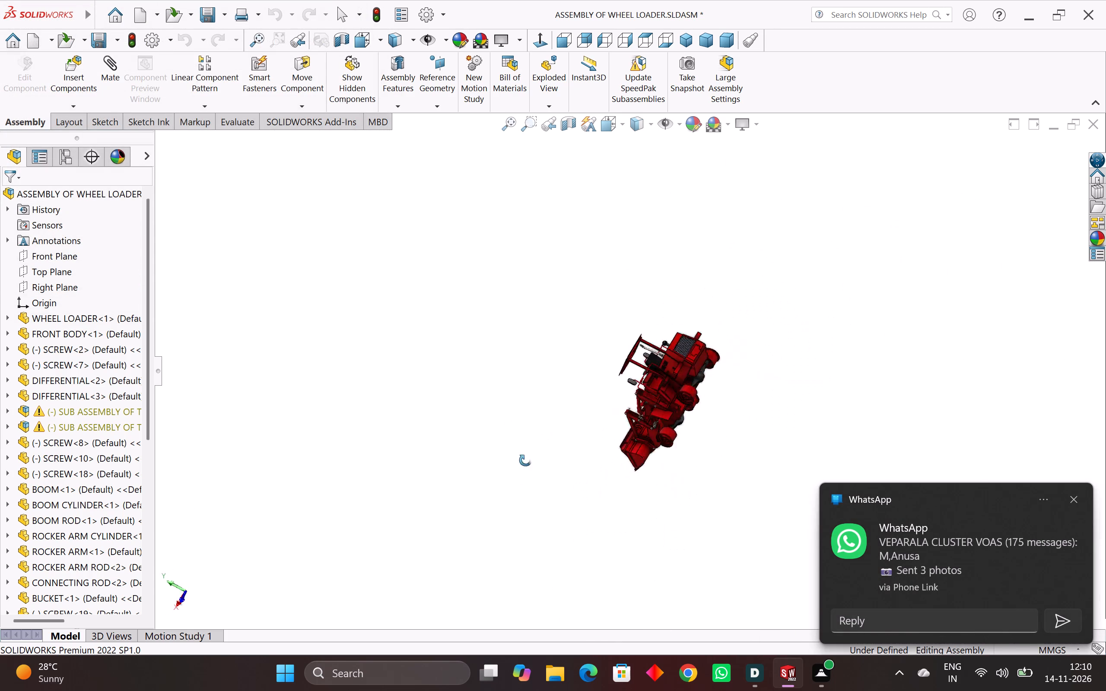
pyautogui.moveTo(525, 460); pyautogui.dragTo(525, 453, button='middle')
pyautogui.moveTo(542, 521); pyautogui.dragTo(552, 522, button='middle')
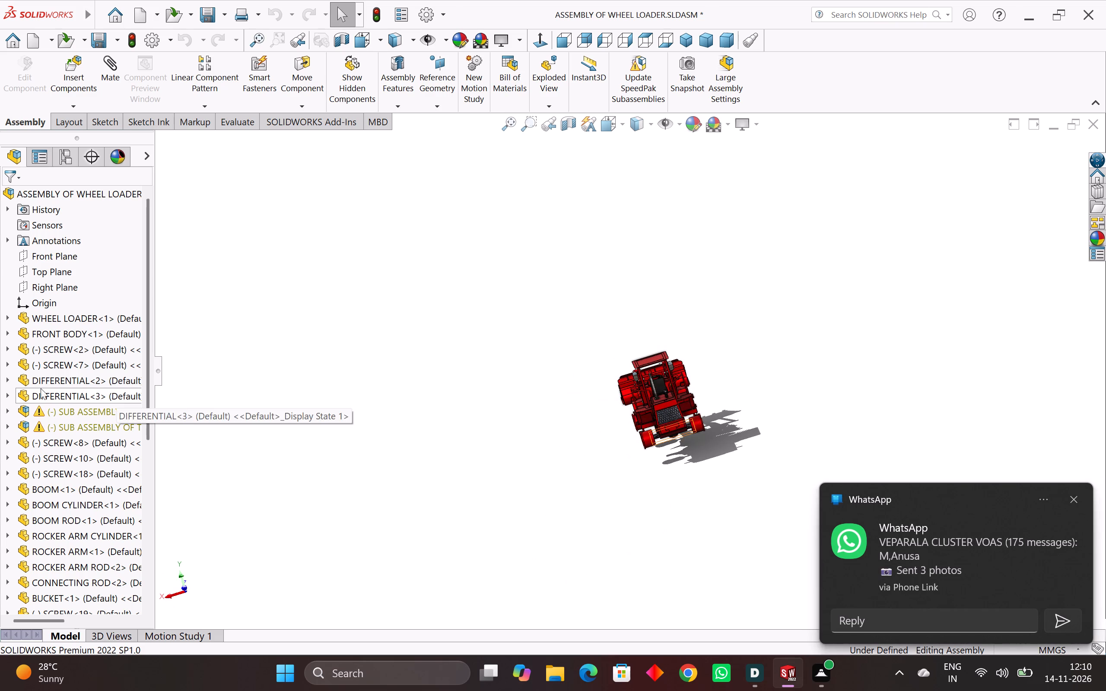
# Widen the feature tree and check the commands available for the first SUB ASSEMBLY OF TYRE AND AXLE, without applying any.
pyautogui.scroll(2, 94, 420)
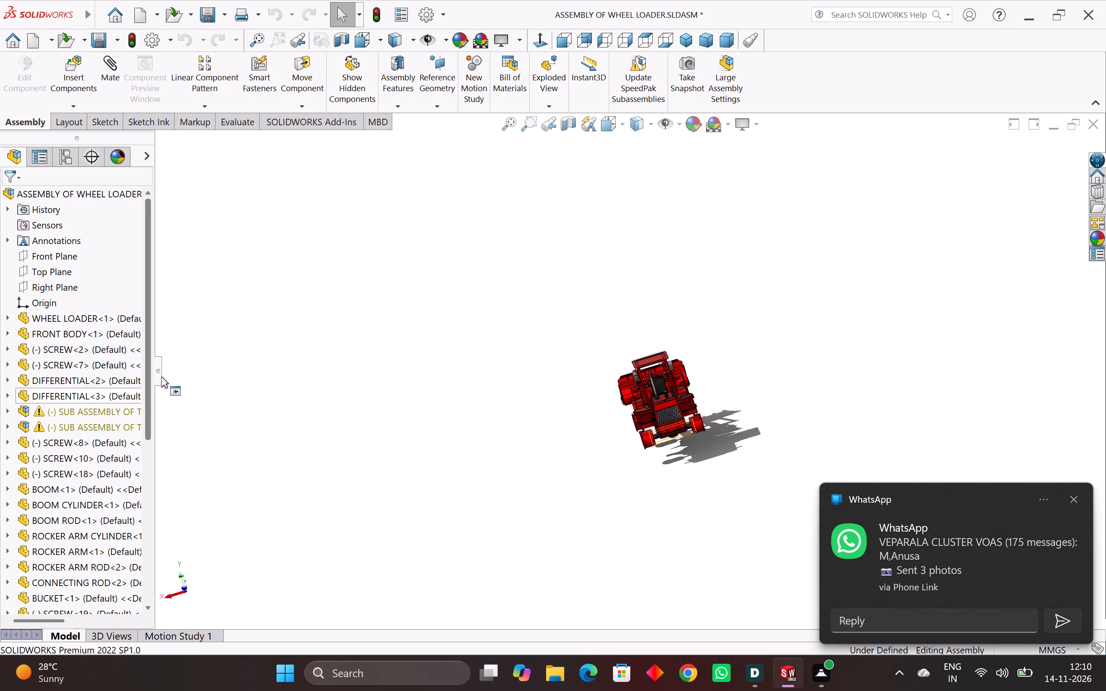
pyautogui.moveTo(161, 377); pyautogui.dragTo(341, 371)
pyautogui.rightClick(143, 407)
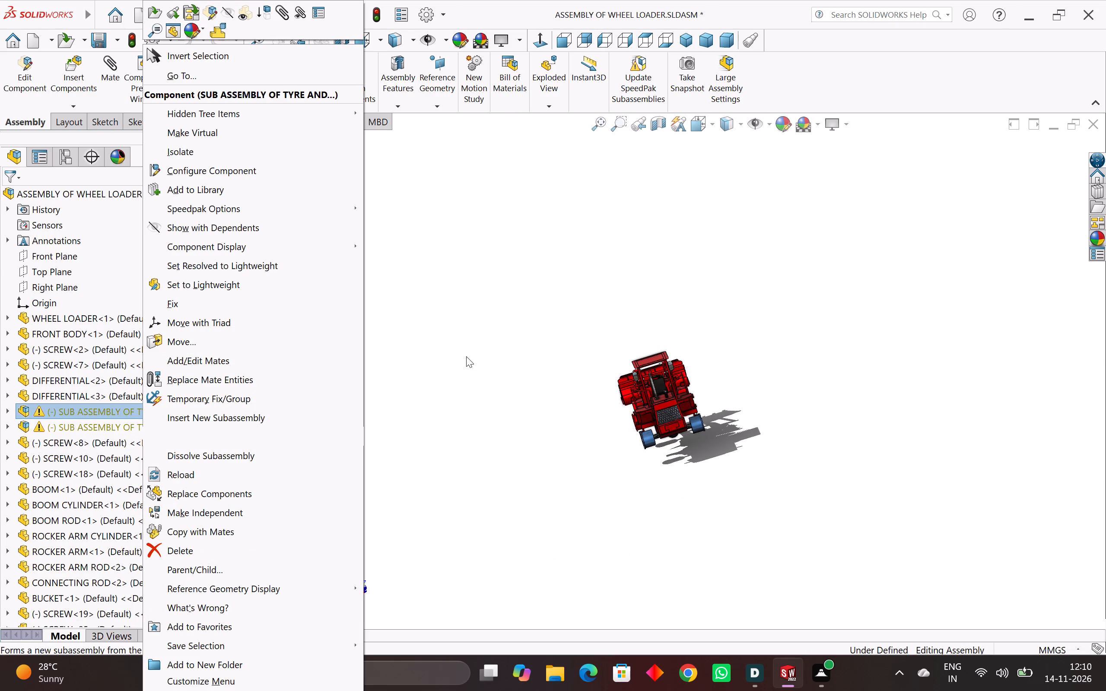
pyautogui.click(466, 356)
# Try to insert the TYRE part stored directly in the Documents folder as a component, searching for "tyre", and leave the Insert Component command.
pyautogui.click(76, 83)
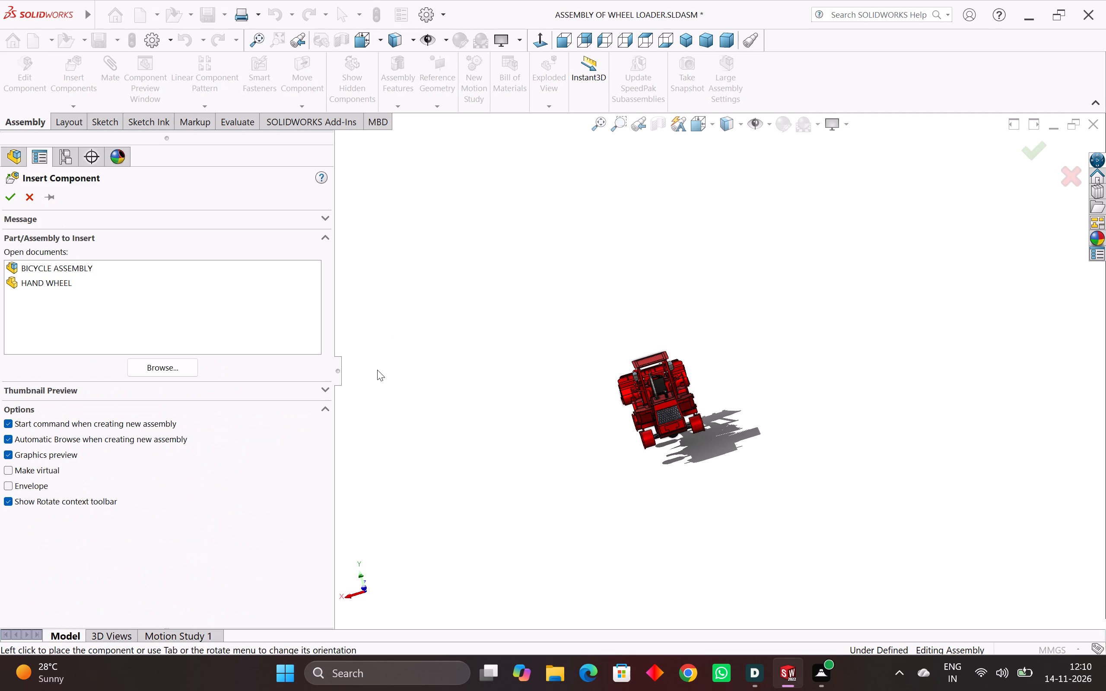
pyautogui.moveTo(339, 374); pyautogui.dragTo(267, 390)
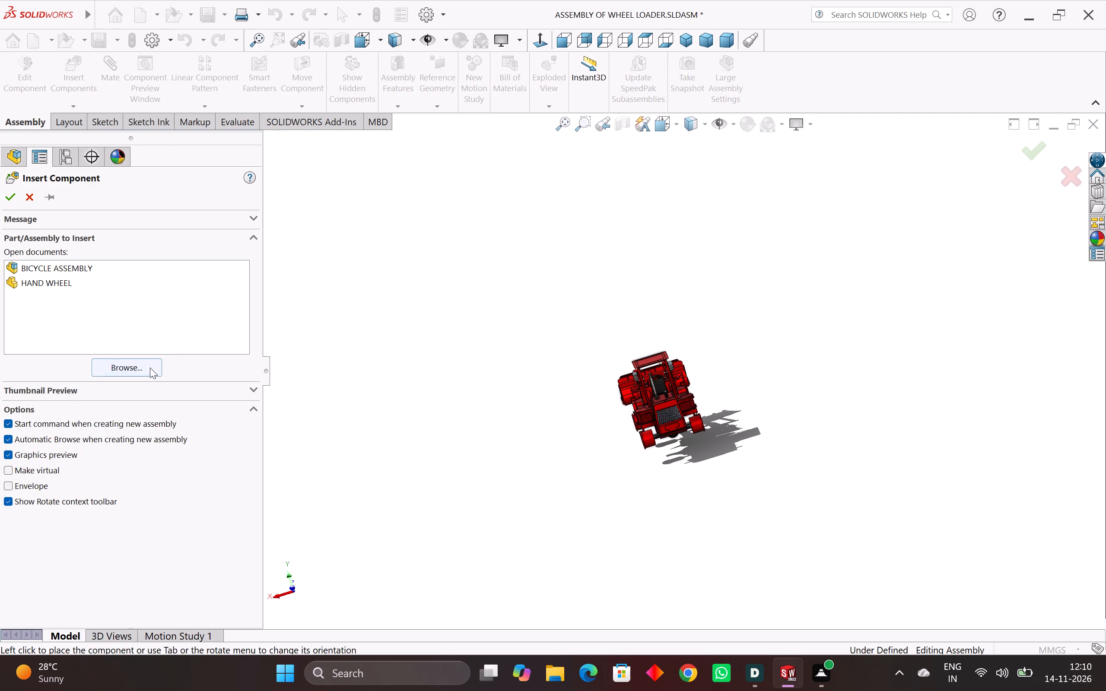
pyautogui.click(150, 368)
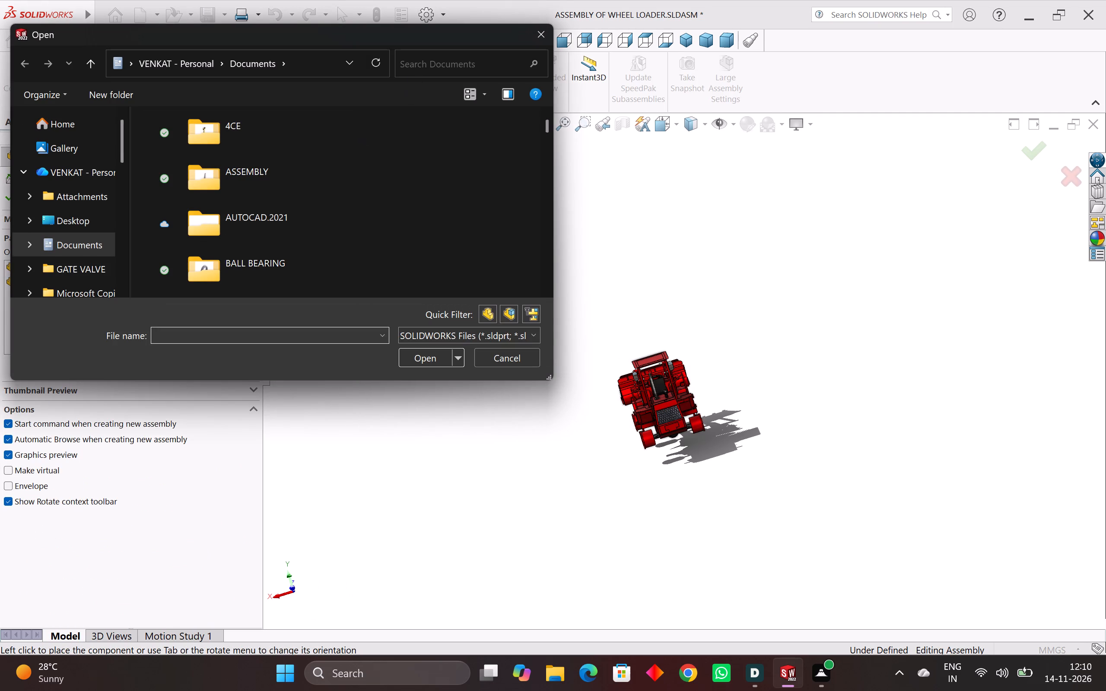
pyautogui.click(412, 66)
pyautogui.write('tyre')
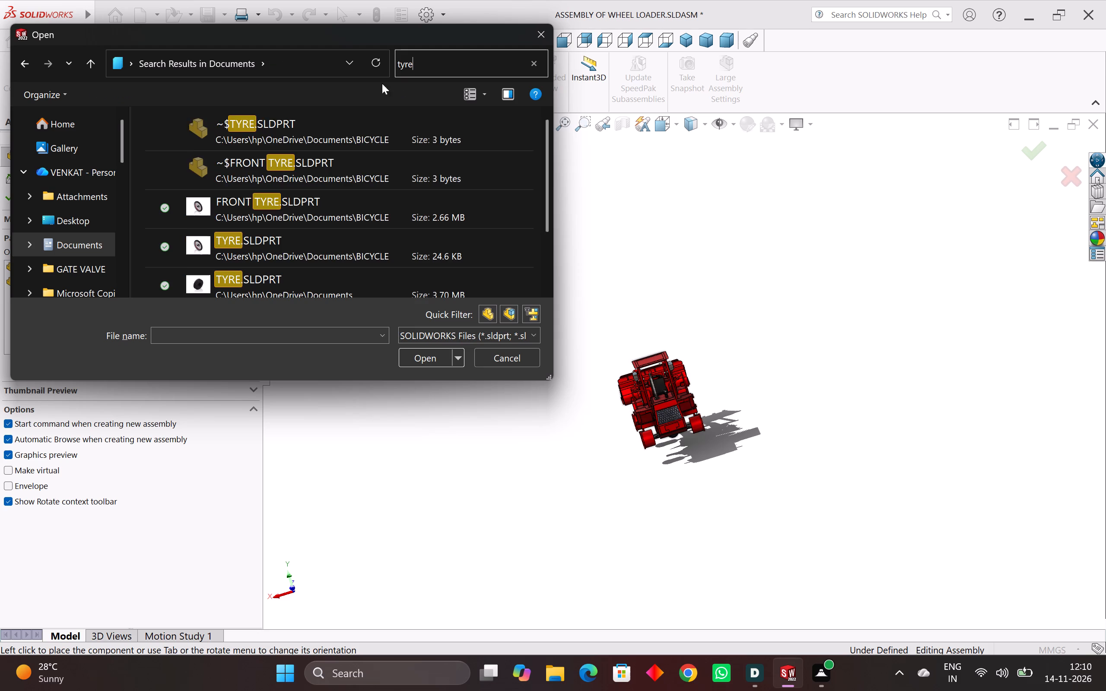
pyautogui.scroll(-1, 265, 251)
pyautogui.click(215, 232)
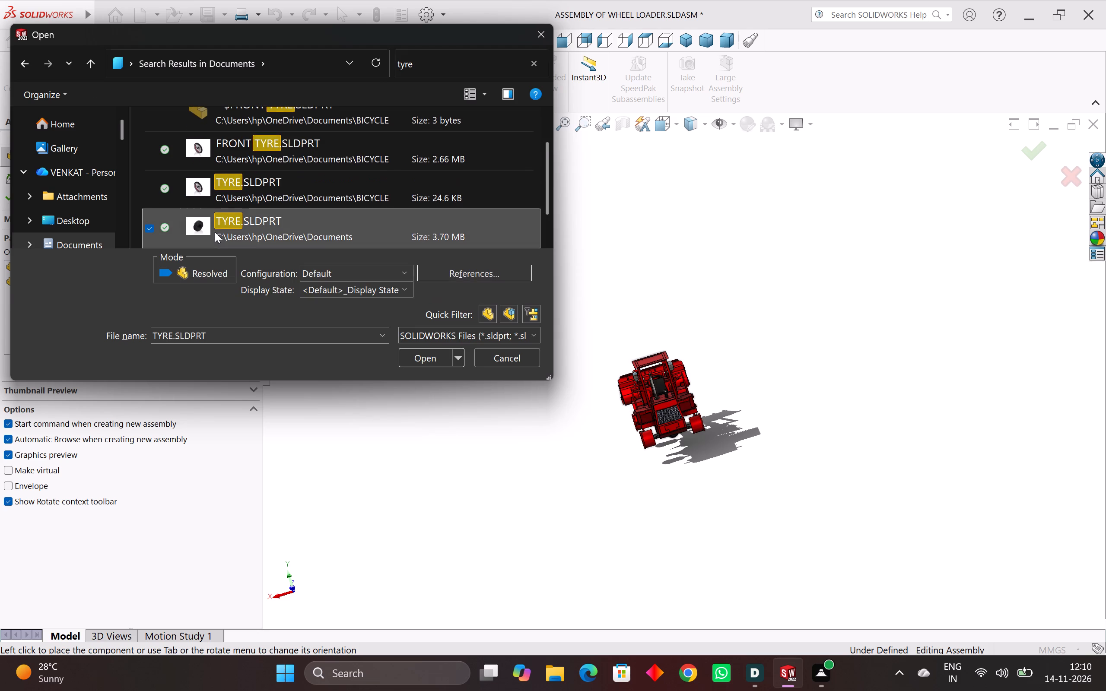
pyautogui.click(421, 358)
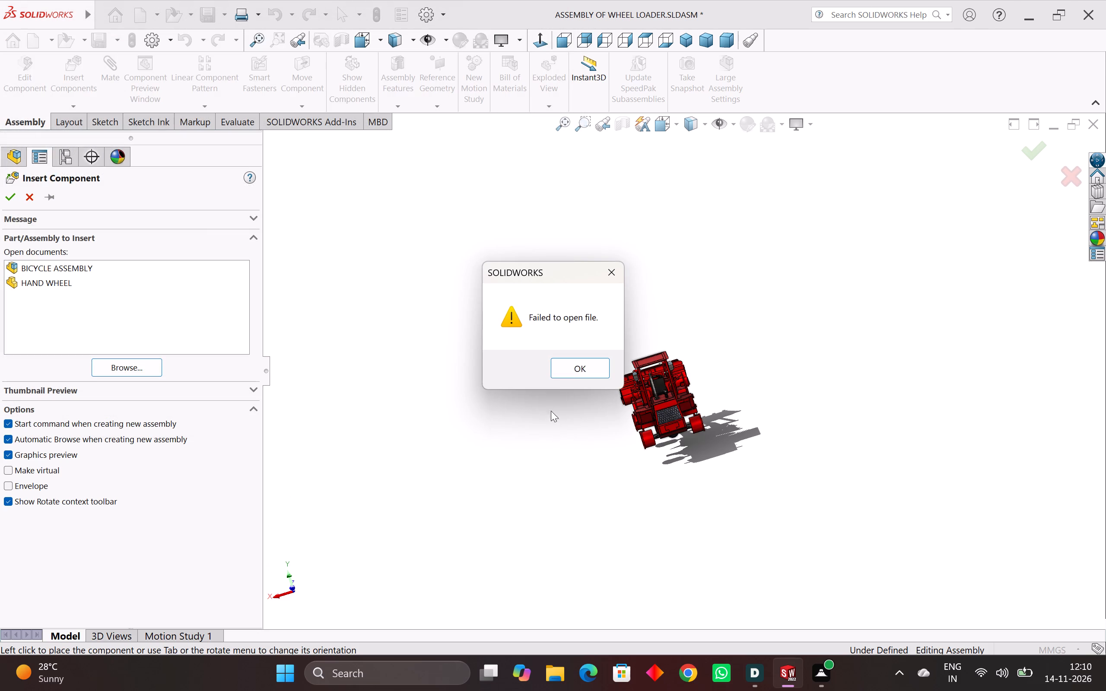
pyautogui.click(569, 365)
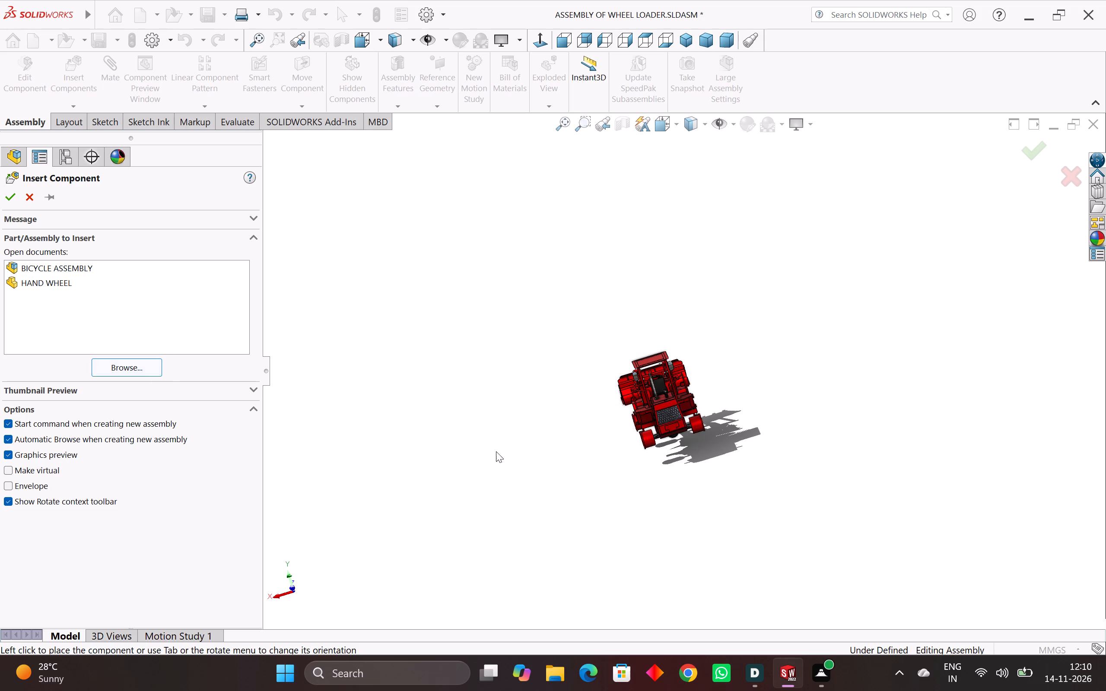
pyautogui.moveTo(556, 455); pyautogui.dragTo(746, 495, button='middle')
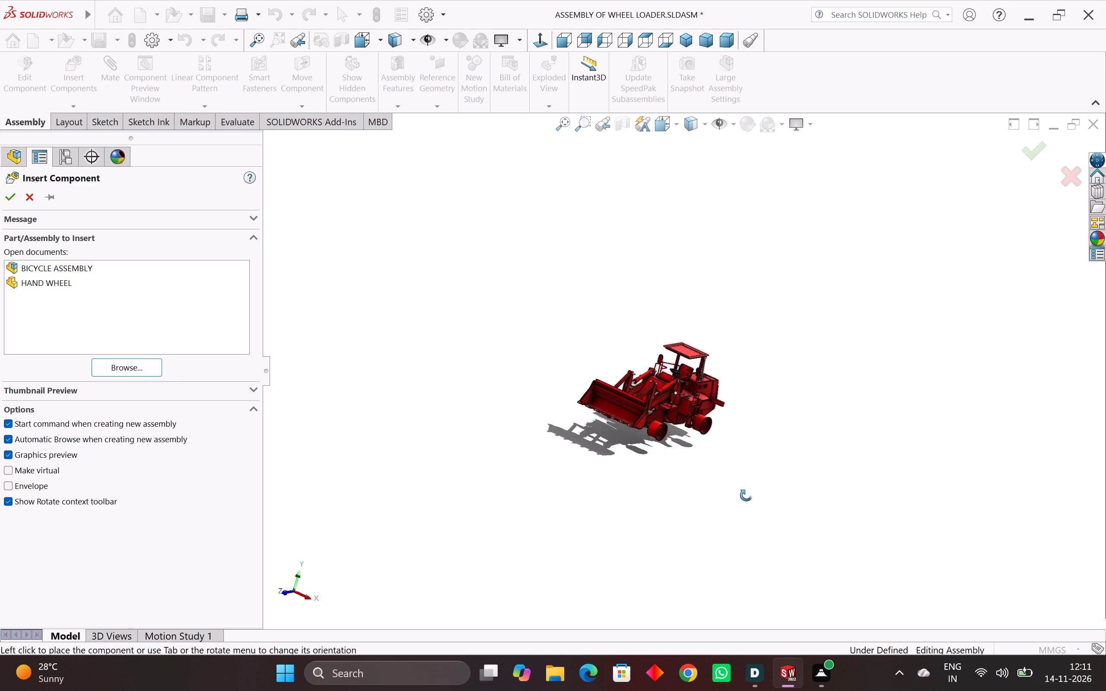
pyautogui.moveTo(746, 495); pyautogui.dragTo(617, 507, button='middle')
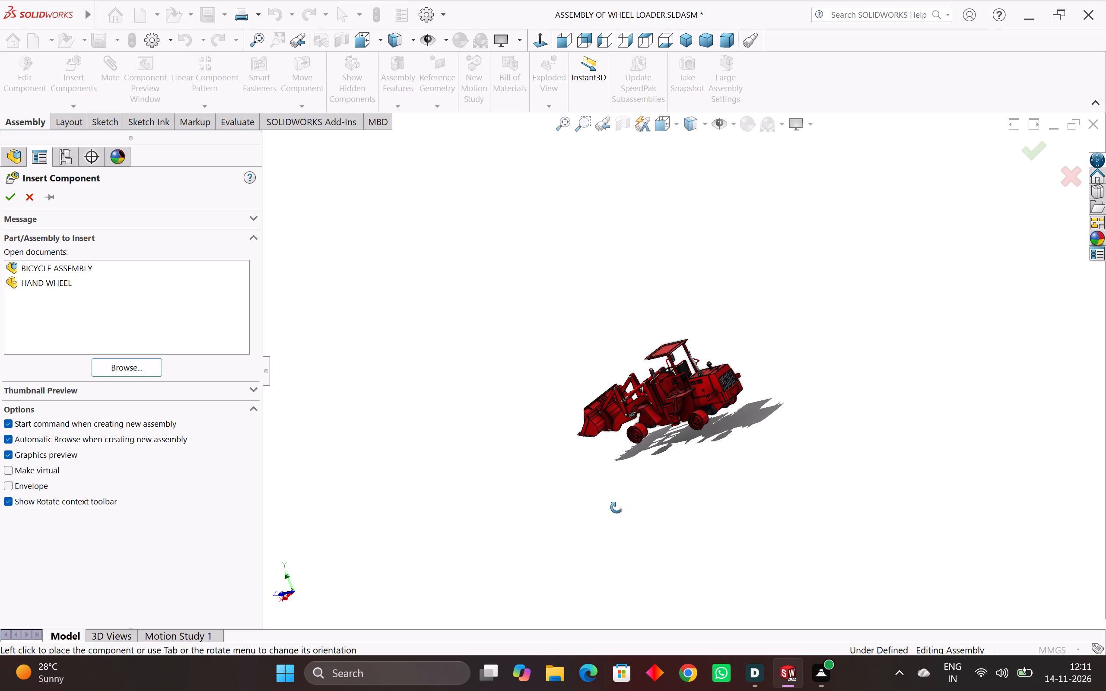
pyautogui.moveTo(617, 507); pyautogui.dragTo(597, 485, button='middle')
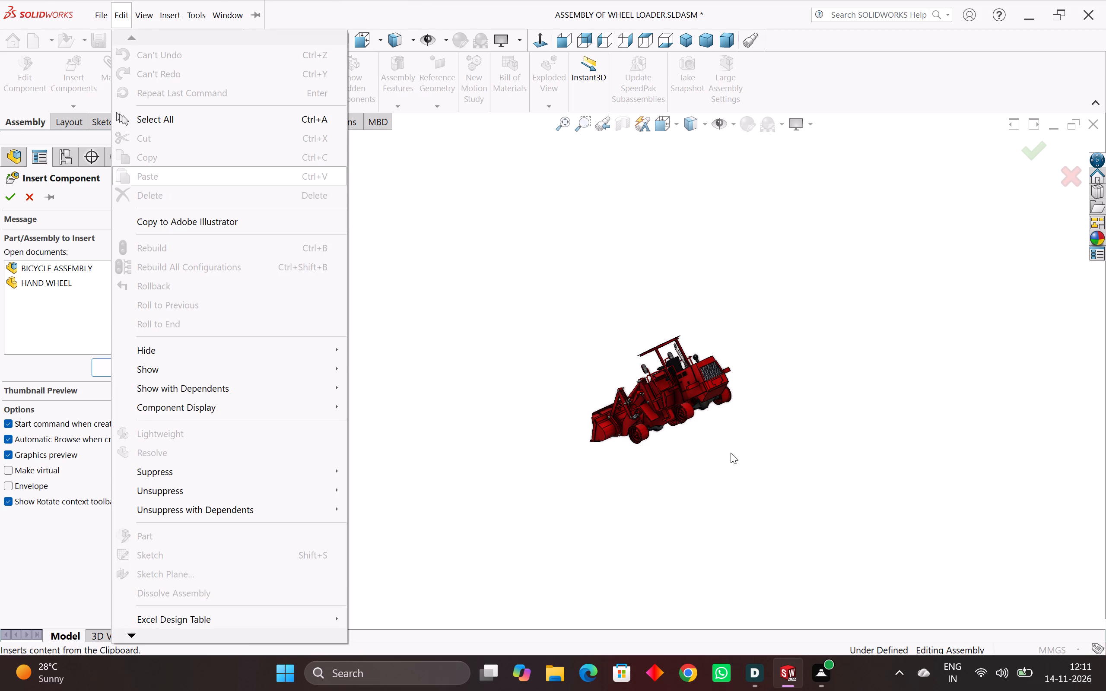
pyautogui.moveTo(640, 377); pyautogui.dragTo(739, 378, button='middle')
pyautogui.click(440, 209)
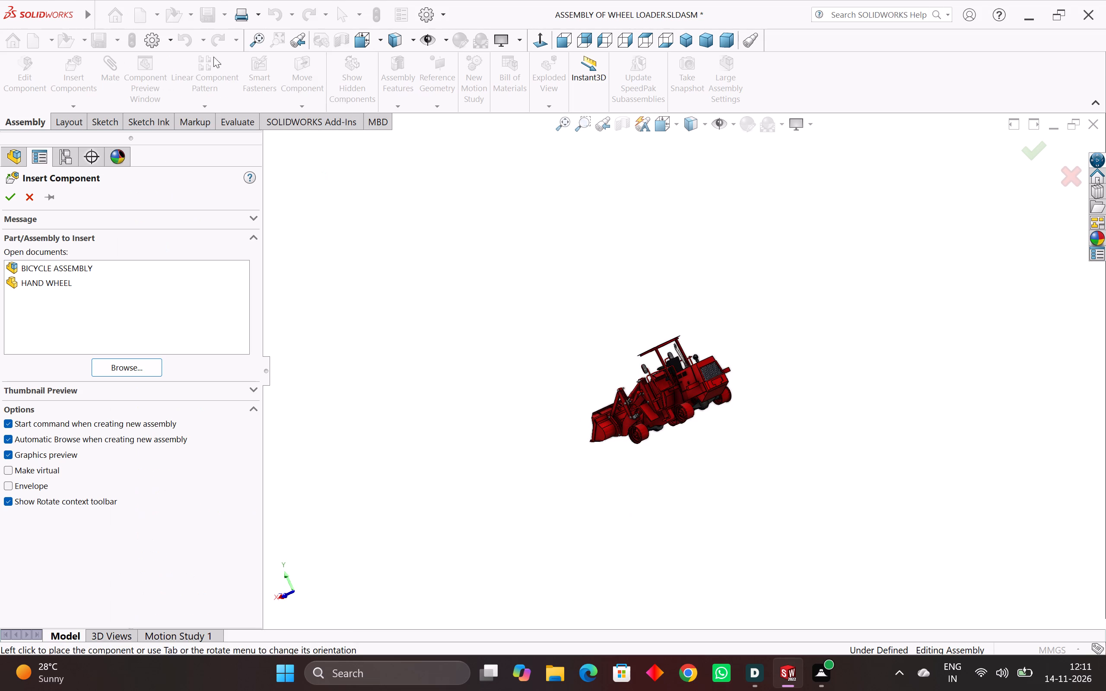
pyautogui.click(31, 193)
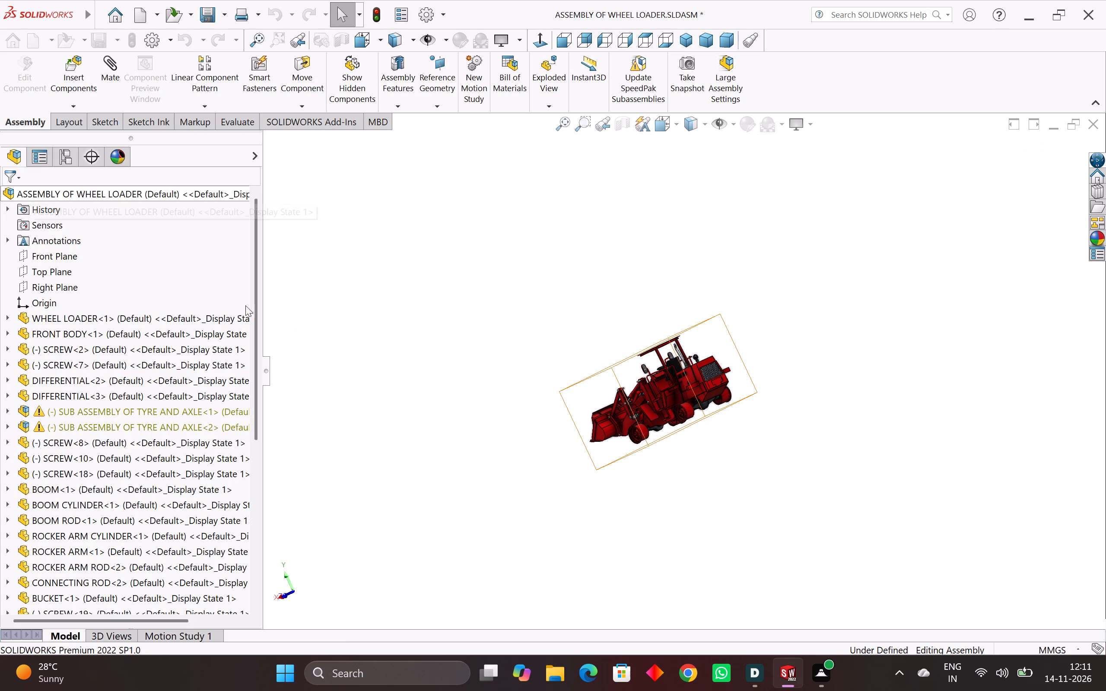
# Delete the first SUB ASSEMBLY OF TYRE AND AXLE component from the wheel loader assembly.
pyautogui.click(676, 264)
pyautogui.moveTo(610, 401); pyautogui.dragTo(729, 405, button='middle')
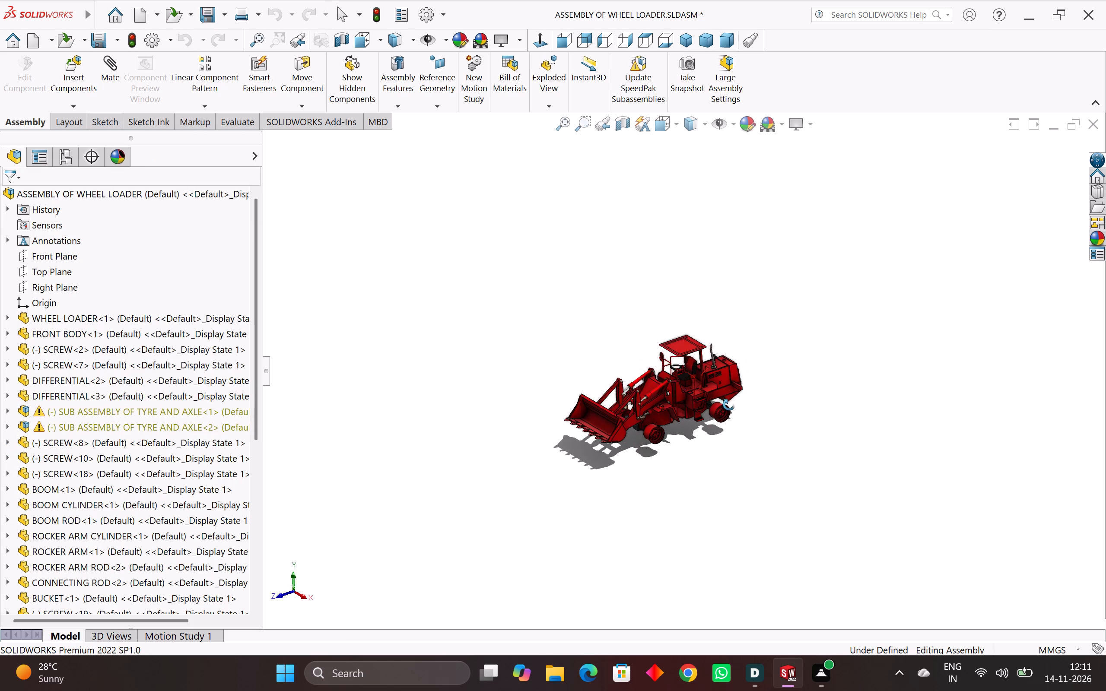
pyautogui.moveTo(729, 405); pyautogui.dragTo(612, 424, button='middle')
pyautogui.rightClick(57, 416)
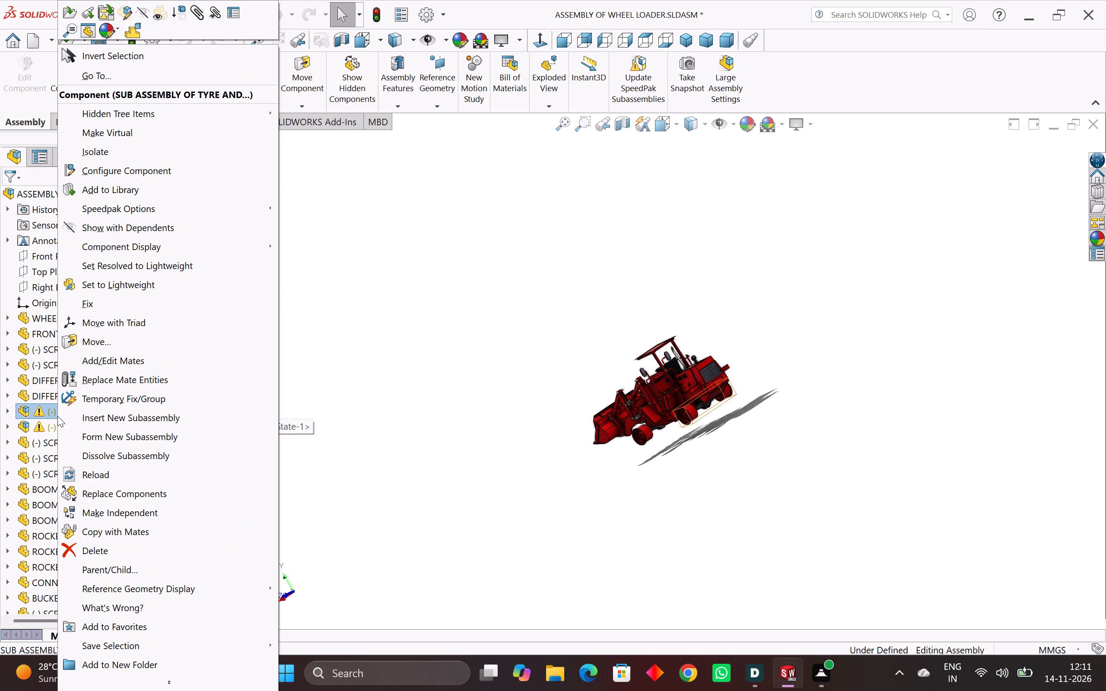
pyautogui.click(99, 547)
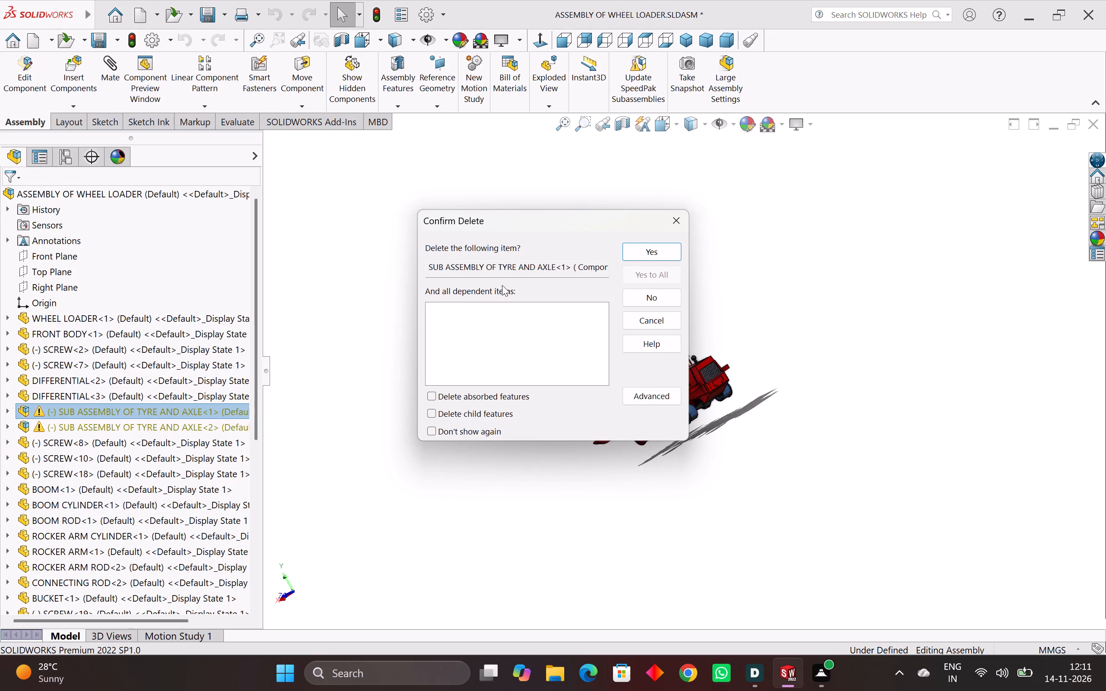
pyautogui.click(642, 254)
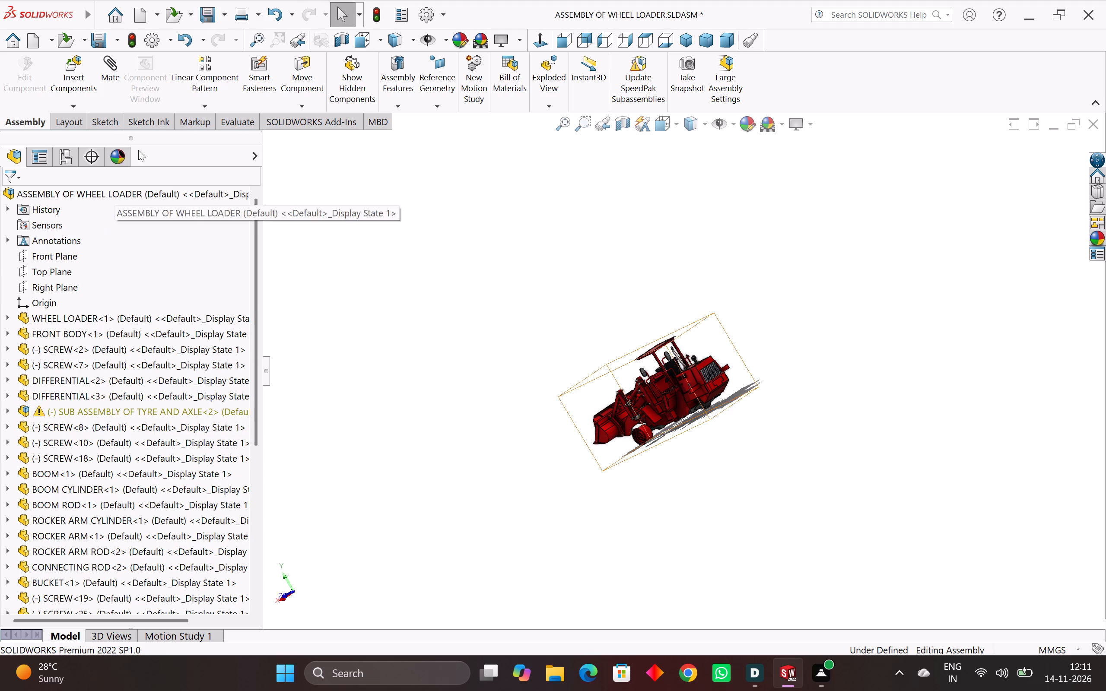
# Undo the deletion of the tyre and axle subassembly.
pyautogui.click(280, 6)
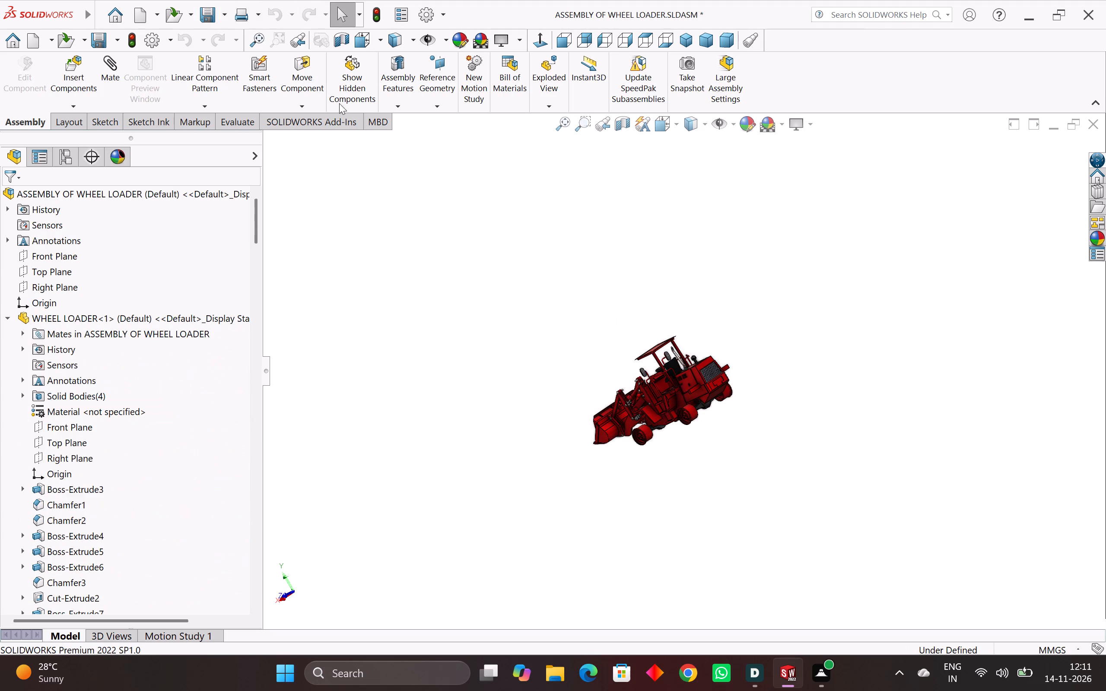
# Look through the expanded feature tree for the two tyre and axle subassemblies and check the commands available for the first one.
pyautogui.scroll(3, 608, 401)
pyautogui.moveTo(608, 401); pyautogui.dragTo(610, 410, button='middle')
pyautogui.scroll(-16, 109, 351)
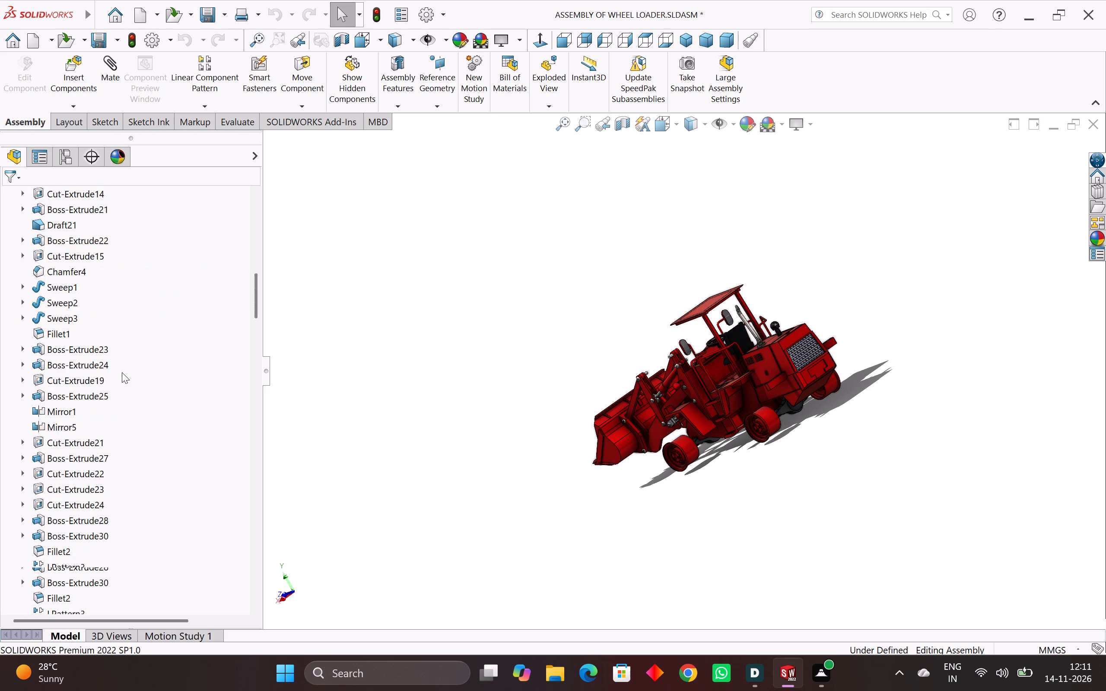
pyautogui.scroll(-11, 122, 372)
pyautogui.scroll(5, 752, 421)
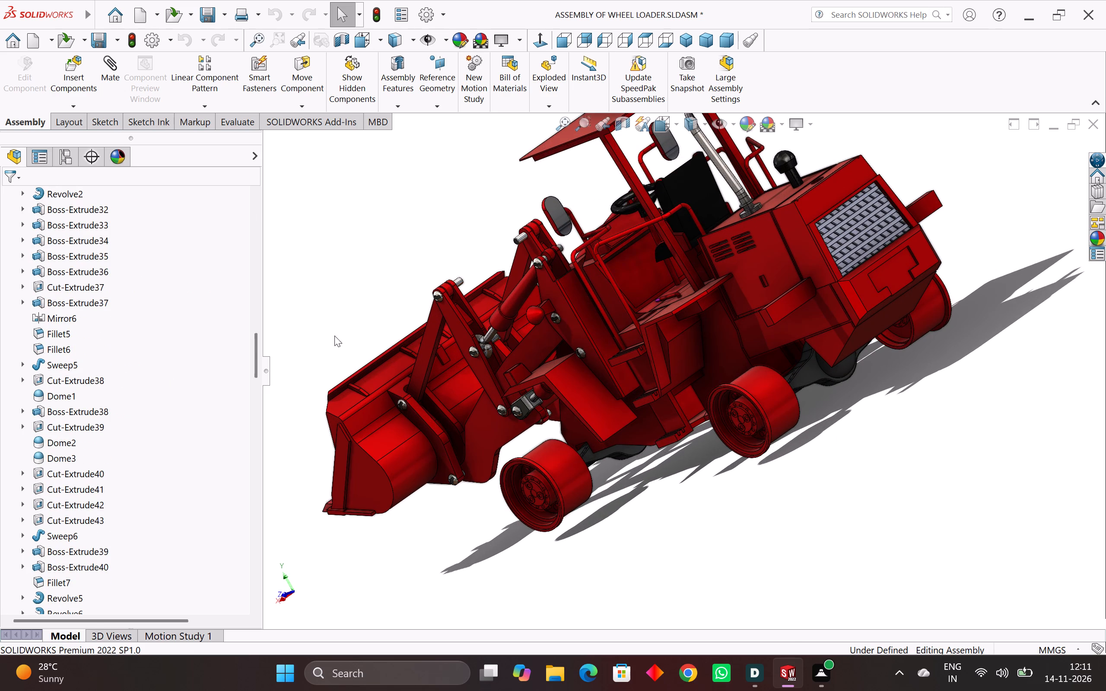
pyautogui.click(385, 253)
pyautogui.scroll(-17, 169, 380)
pyautogui.scroll(-6, 144, 435)
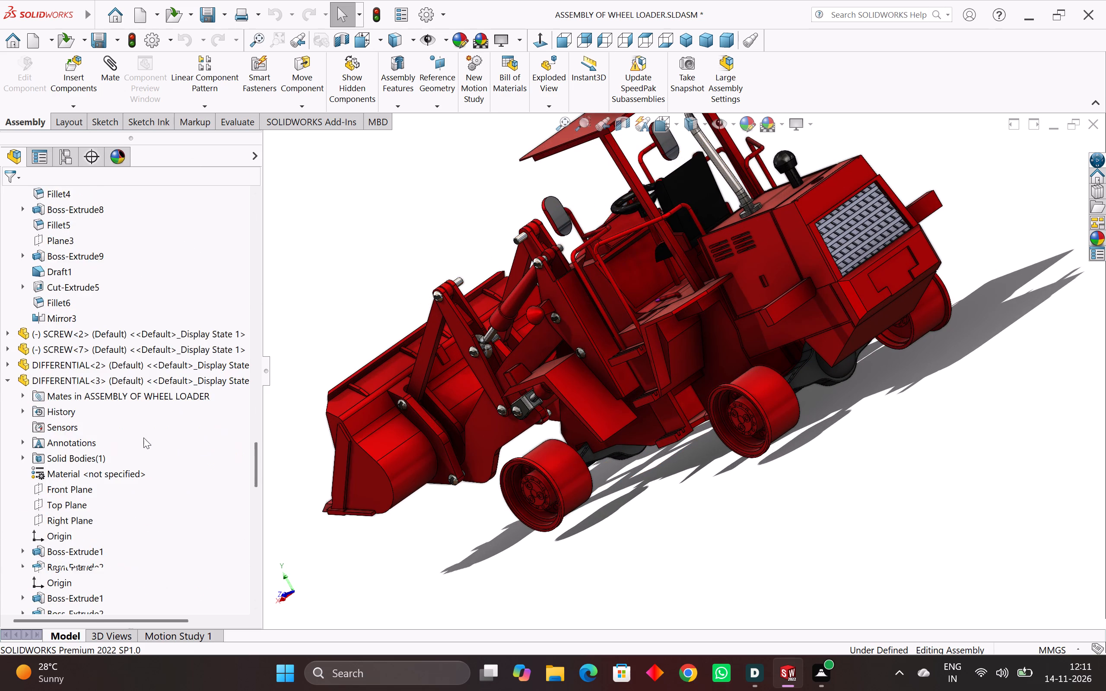
pyautogui.scroll(-13, 143, 437)
pyautogui.scroll(4, 143, 437)
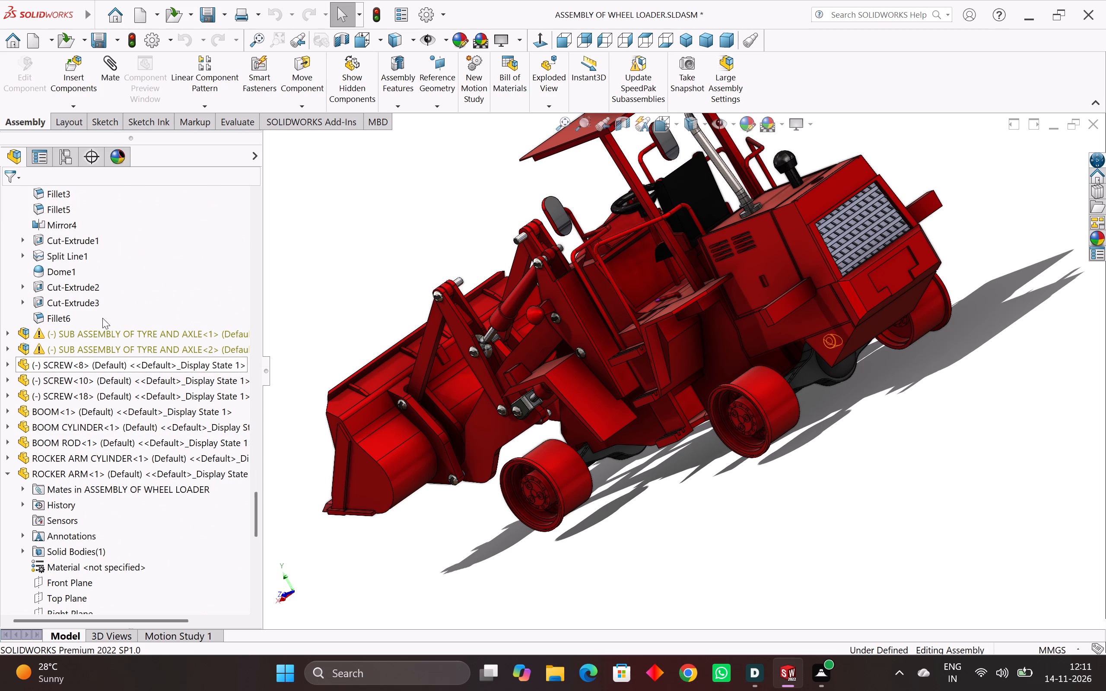
pyautogui.rightClick(103, 336)
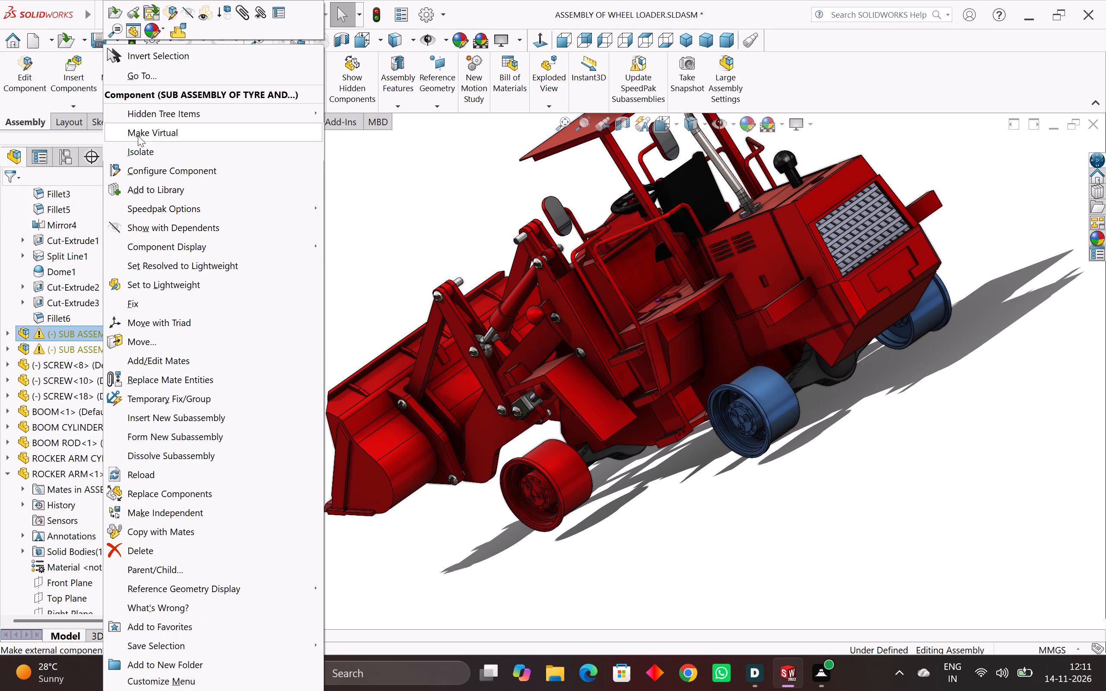
pyautogui.click(381, 165)
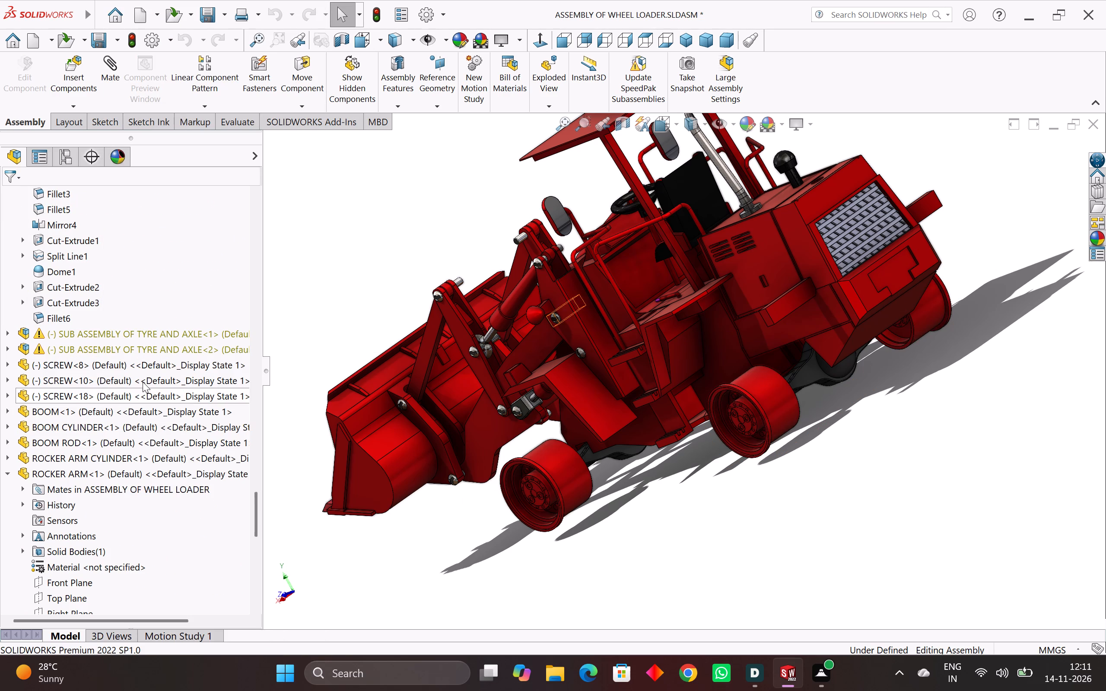
# Examine both tyre and axle subassemblies in the feature tree and model, including the components inside the front wheel's subassembly.
pyautogui.scroll(-12, 137, 446)
pyautogui.scroll(5, 156, 493)
pyautogui.scroll(-6, 153, 484)
pyautogui.scroll(2, 145, 449)
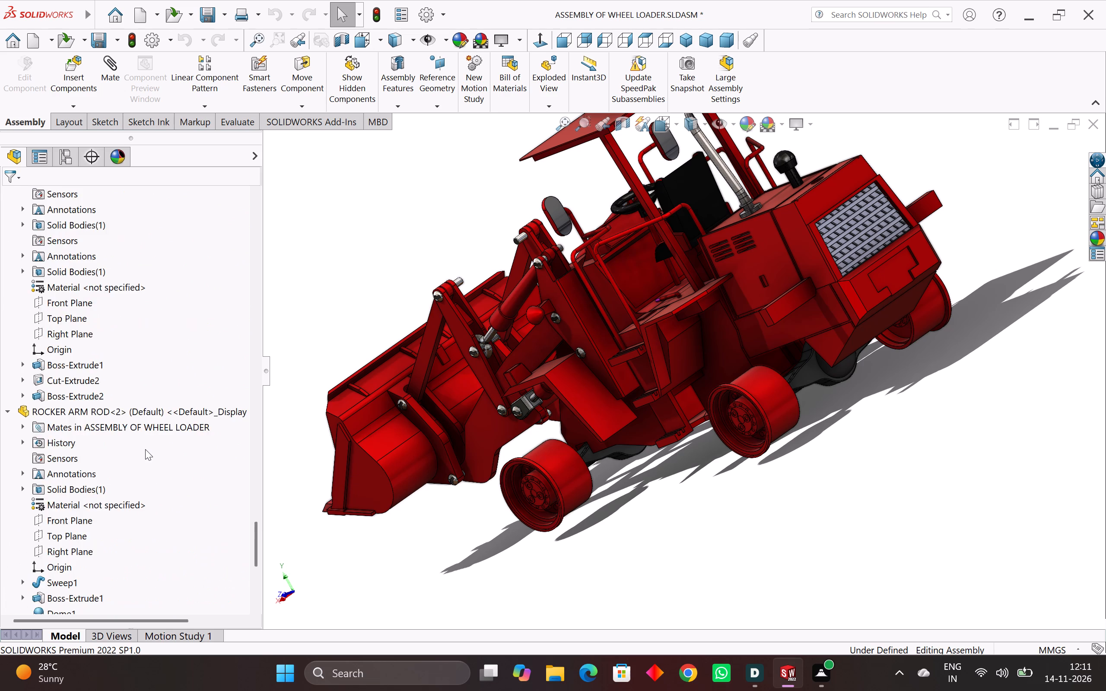
pyautogui.scroll(7, 145, 449)
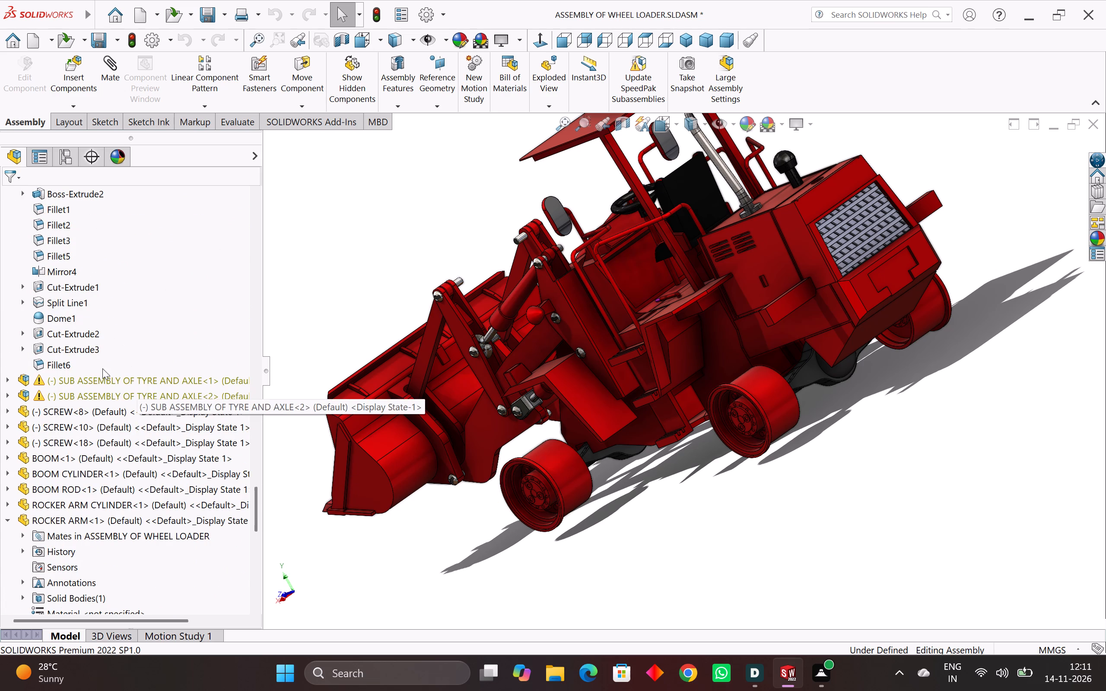
pyautogui.click(74, 384)
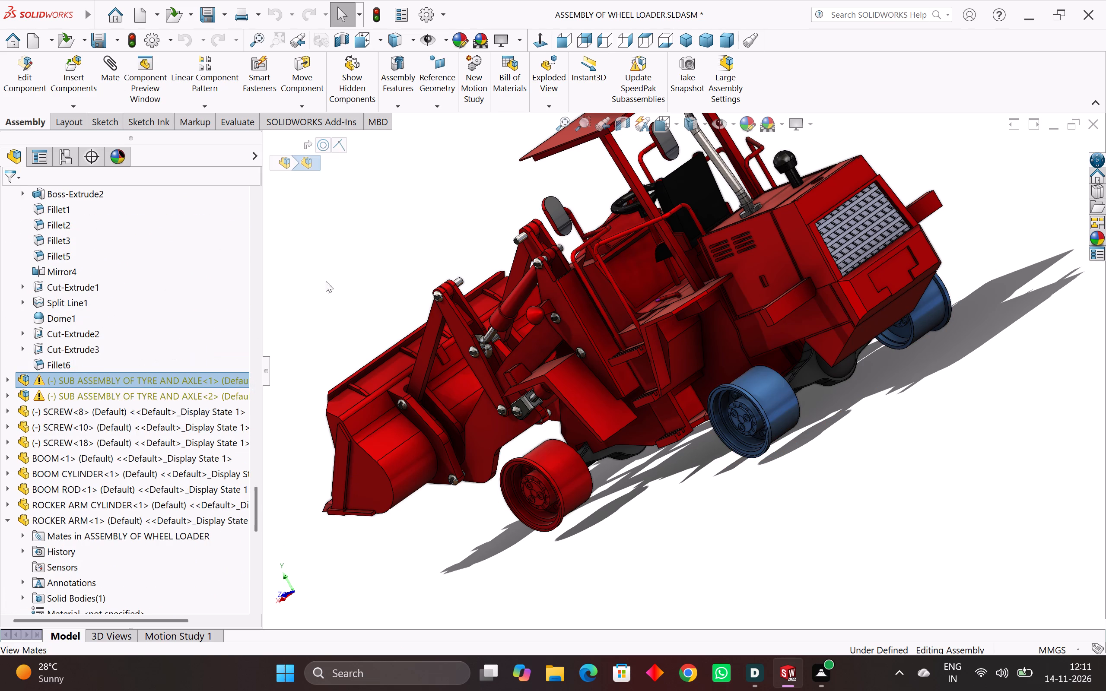
pyautogui.click(365, 238)
pyautogui.moveTo(620, 405); pyautogui.dragTo(637, 386, button='middle')
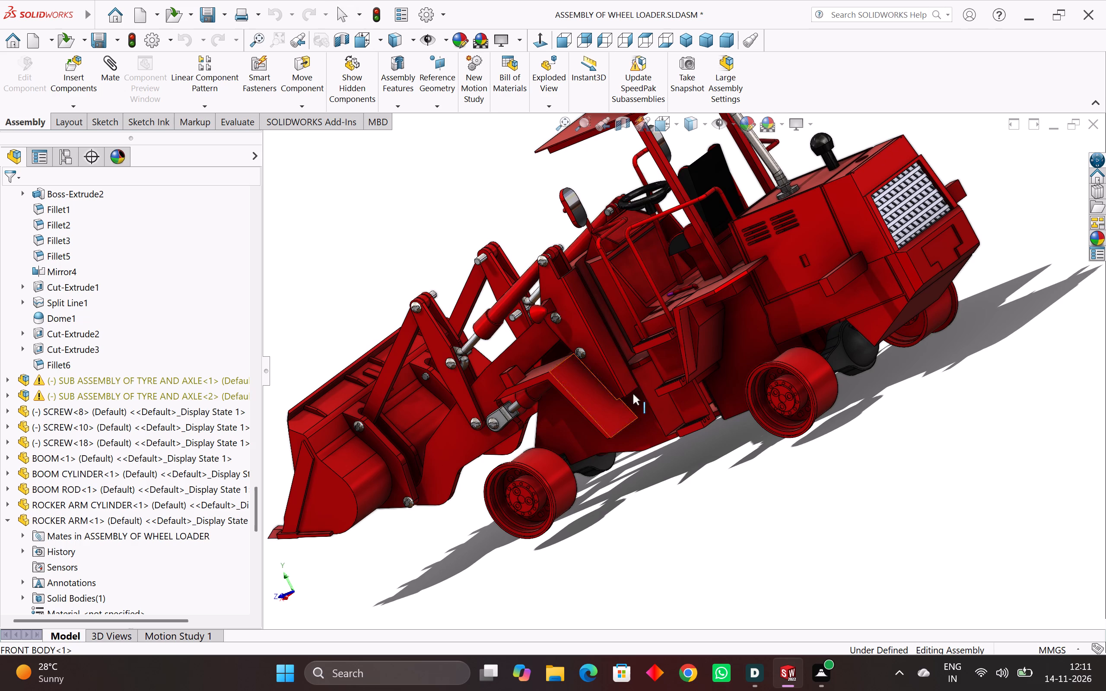
pyautogui.click(558, 482)
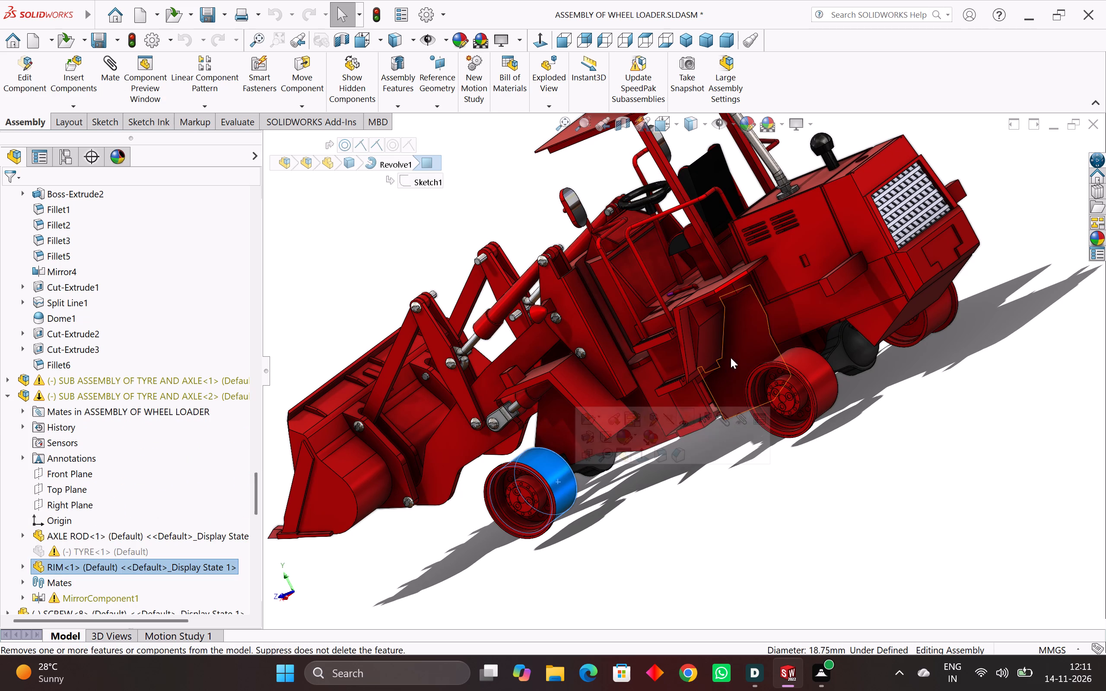
pyautogui.click(924, 369)
# Inspect the whole wheel loader from both sides and look through the remaining components in its feature tree.
pyautogui.scroll(-3, 847, 430)
pyautogui.moveTo(842, 432); pyautogui.dragTo(682, 605, button='middle')
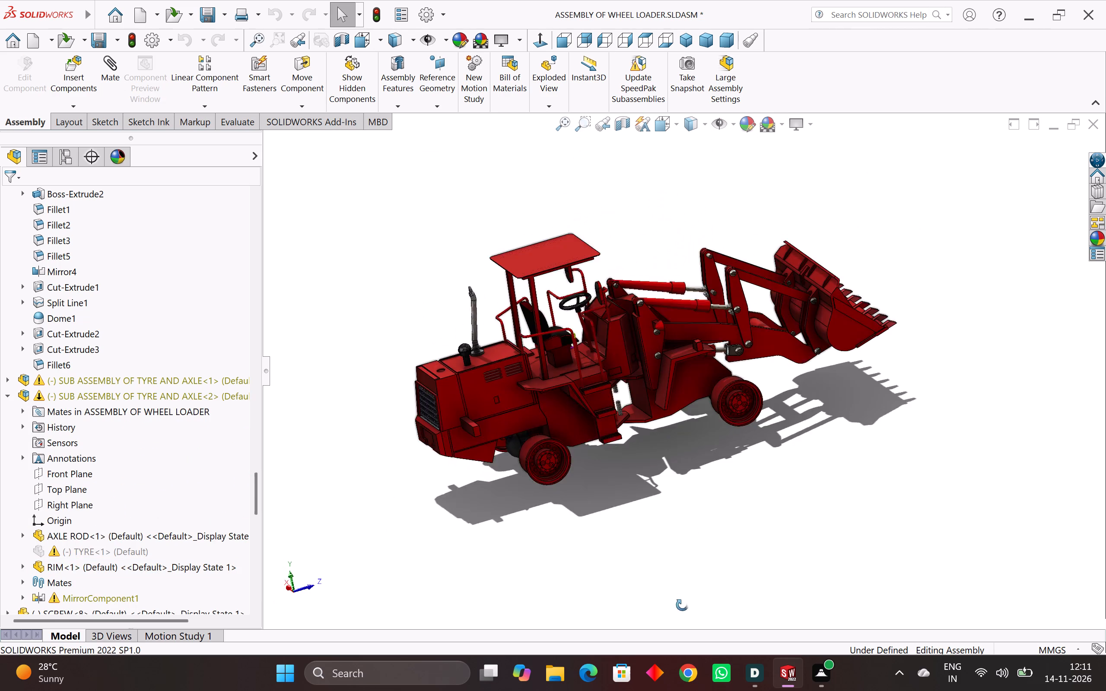
pyautogui.moveTo(682, 605); pyautogui.dragTo(649, 616, button='middle')
pyautogui.scroll(-8, 229, 590)
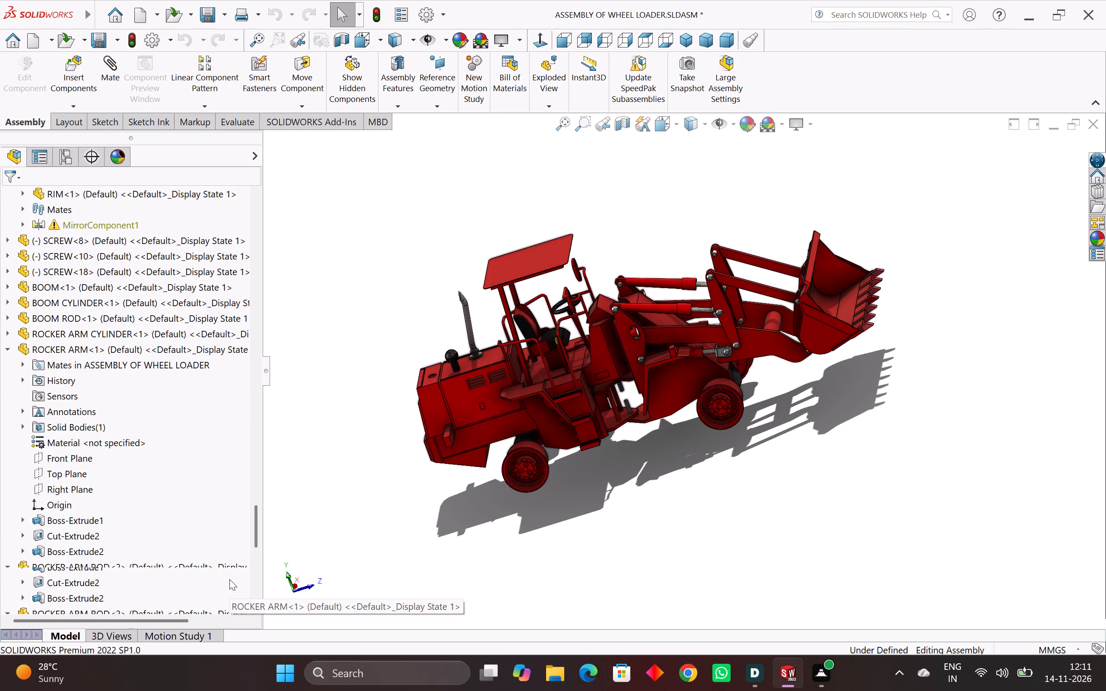
pyautogui.scroll(-4, 226, 573)
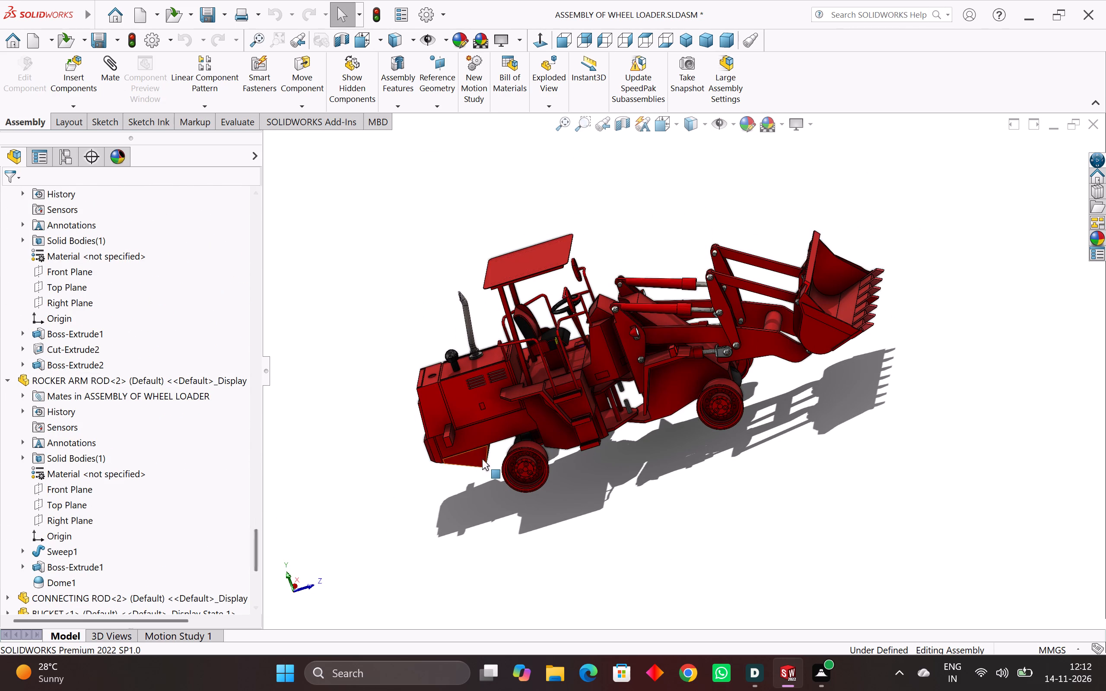
pyautogui.moveTo(482, 459); pyautogui.dragTo(813, 582, button='middle')
pyautogui.moveTo(671, 413); pyautogui.dragTo(583, 446, button='middle')
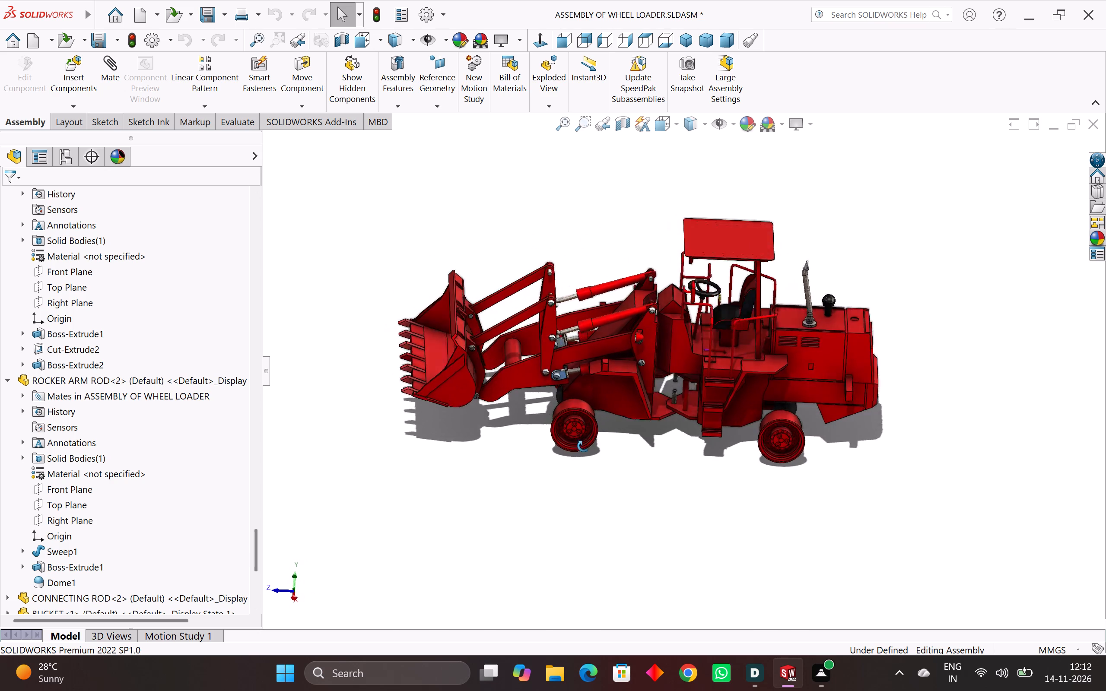
pyautogui.moveTo(583, 446); pyautogui.dragTo(573, 369, button='middle')
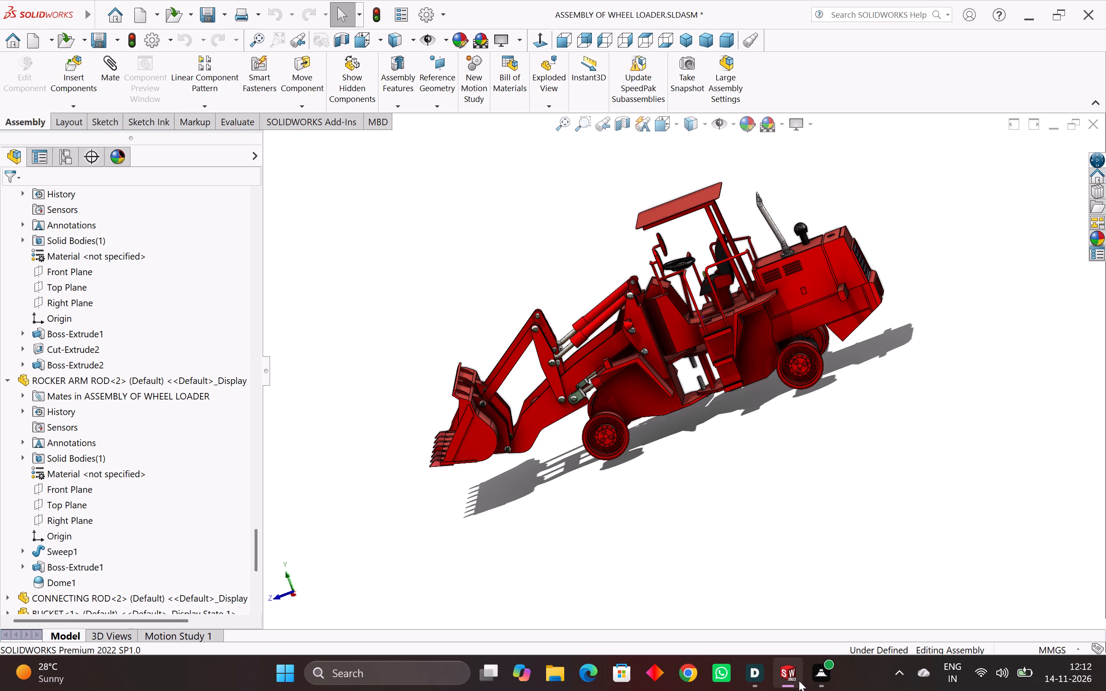
# Bring up the HAND WHEEL part and close the wheel loader assembly without saving its modified documents.
pyautogui.click(823, 614)
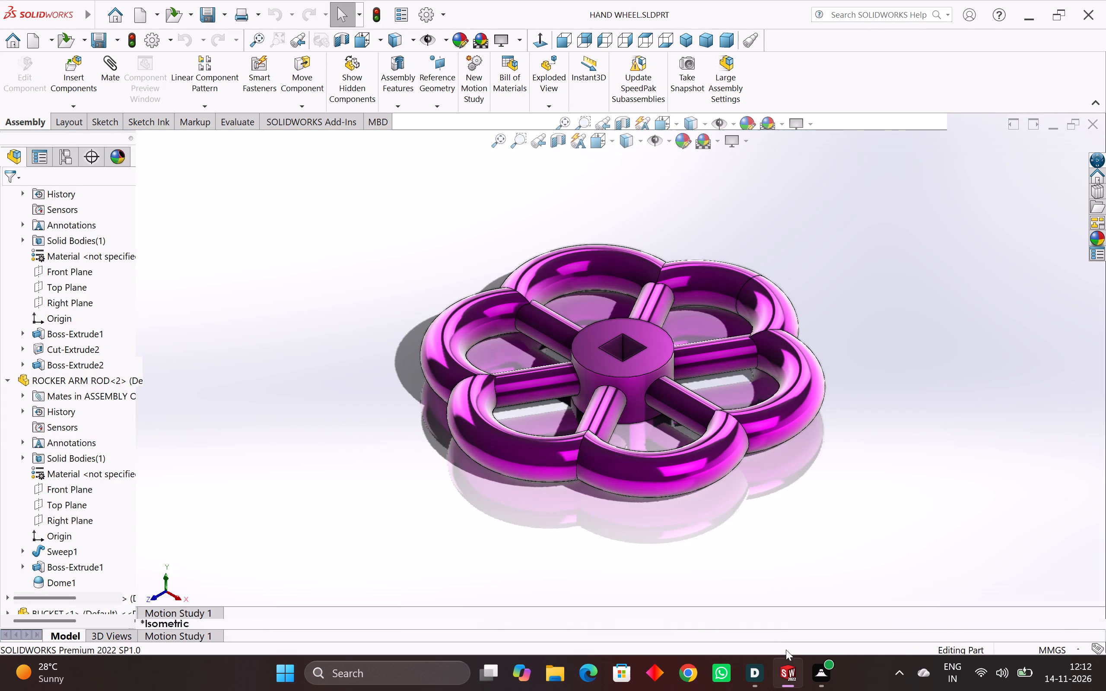
pyautogui.click(1079, 541)
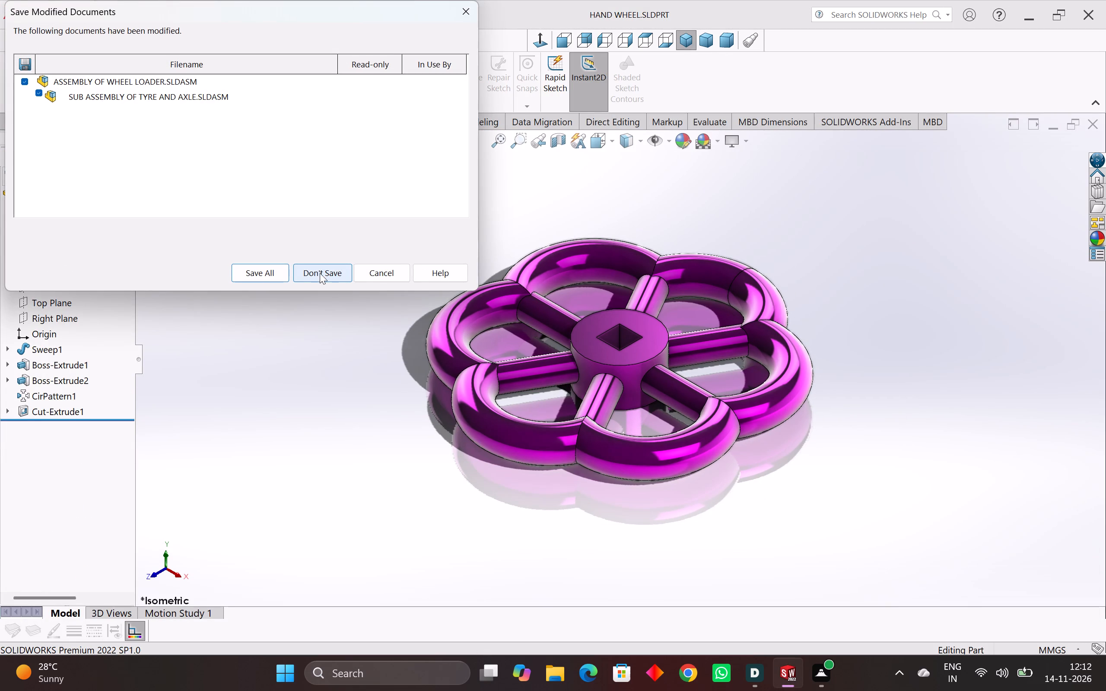
pyautogui.click(329, 271)
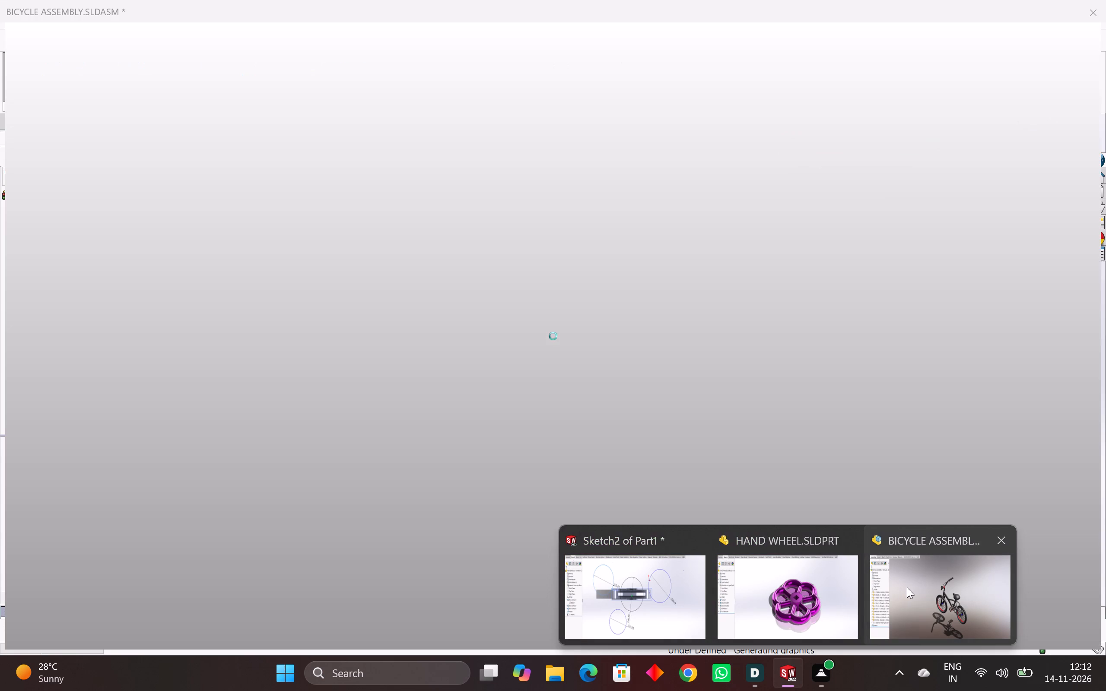
# Look at the open bicycle assembly, and return to Part1 to view the circles of Sketch2 from an angle.
pyautogui.click(907, 588)
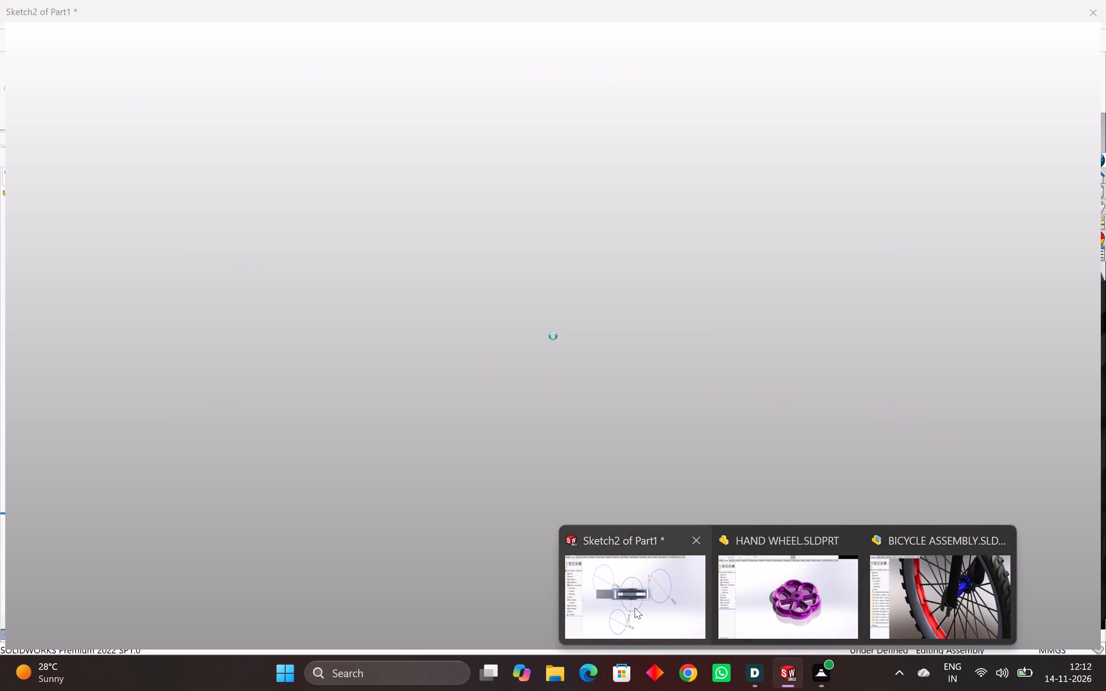
pyautogui.click(635, 608)
pyautogui.scroll(-2, 481, 289)
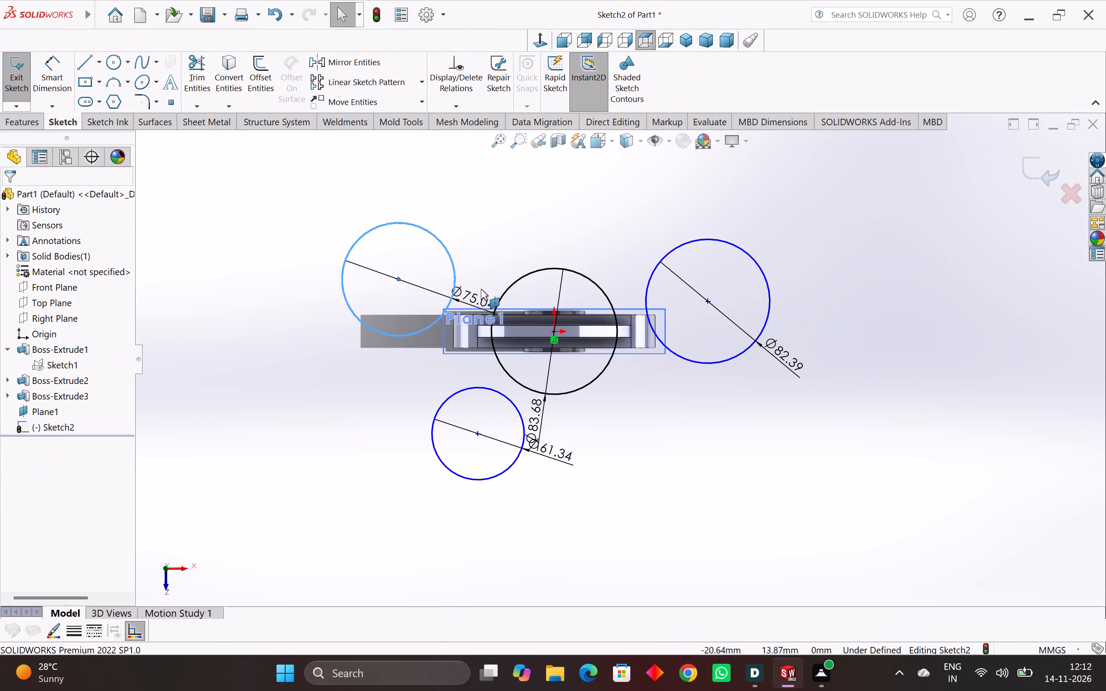
pyautogui.moveTo(611, 357); pyautogui.dragTo(645, 496, button='middle')
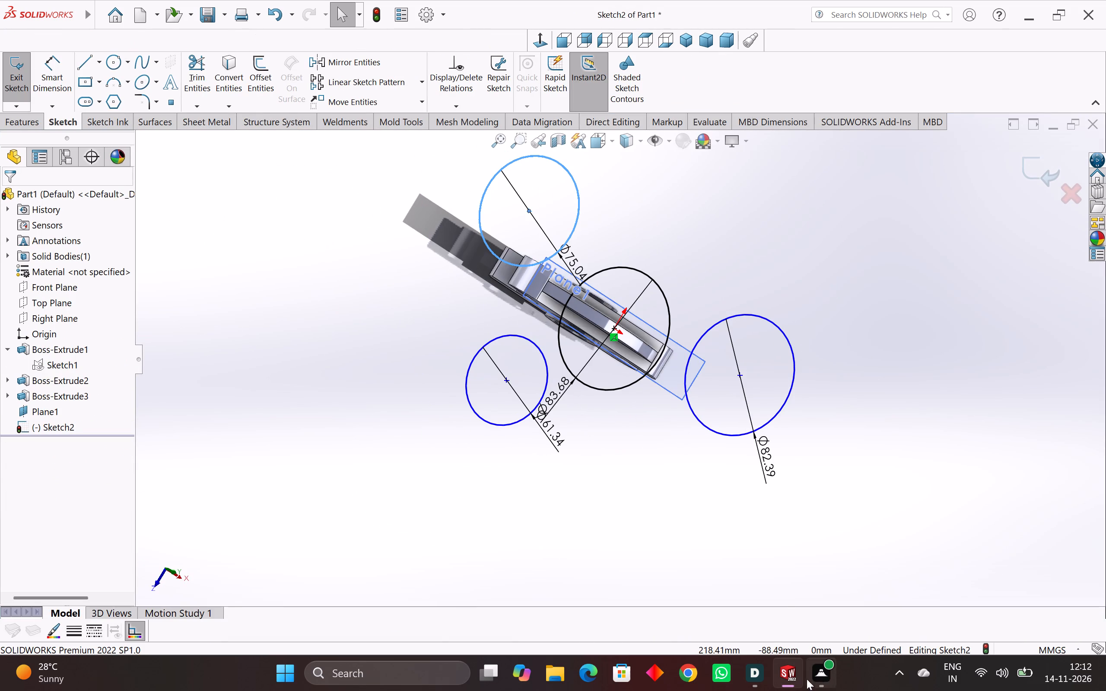
# Switch to the bicycle assembly and examine its front wheel, frame and seat up close and as a whole.
pyautogui.click(885, 599)
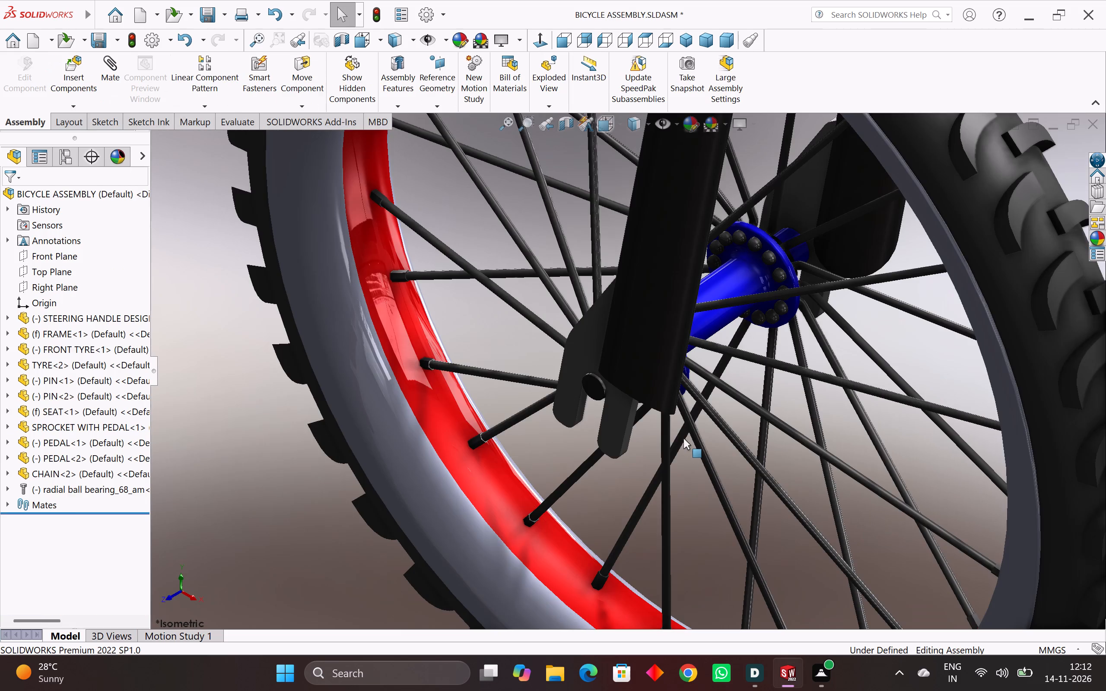
pyautogui.scroll(-12, 681, 434)
pyautogui.scroll(5, 768, 353)
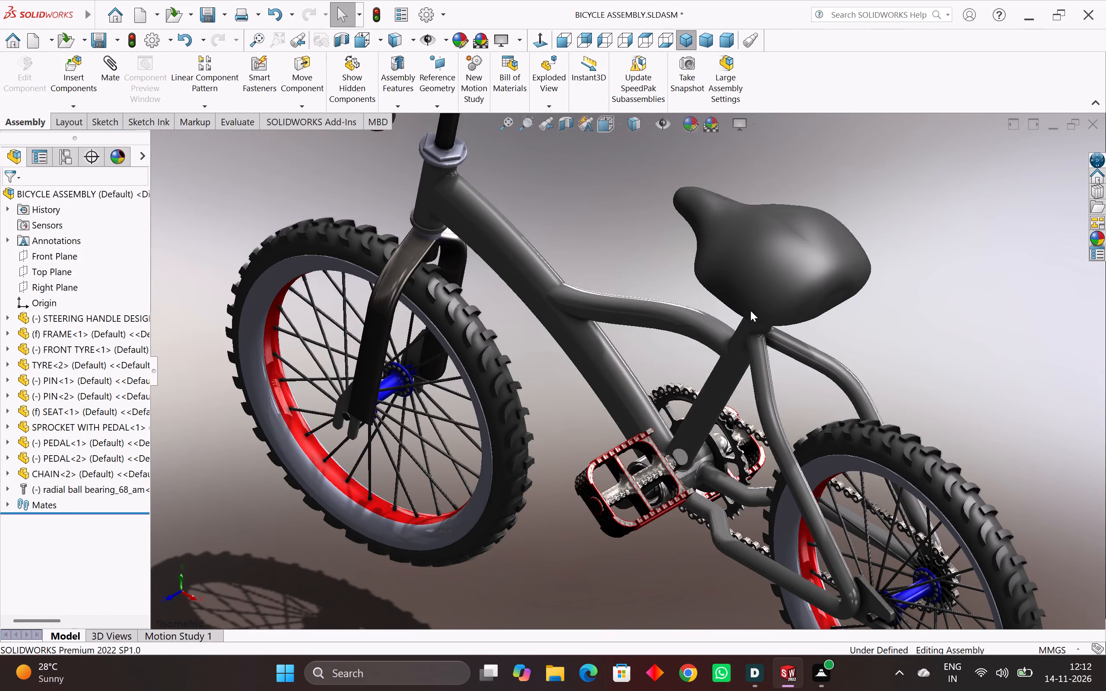
pyautogui.scroll(-5, 745, 306)
pyautogui.scroll(6, 737, 300)
pyautogui.scroll(11, 579, 374)
pyautogui.scroll(-4, 579, 374)
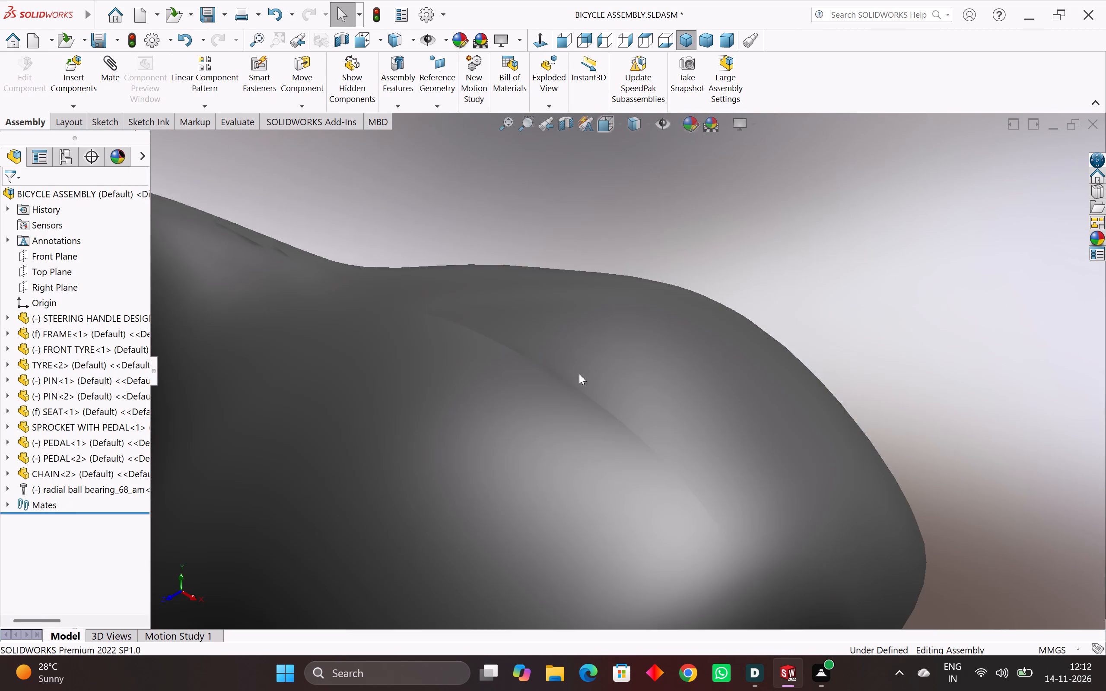
pyautogui.scroll(-9, 579, 374)
pyautogui.scroll(-3, 627, 488)
# Examine the bicycle's rear wheel hub, spokes, frame dropout and chain closely from several angles.
pyautogui.scroll(17, 663, 494)
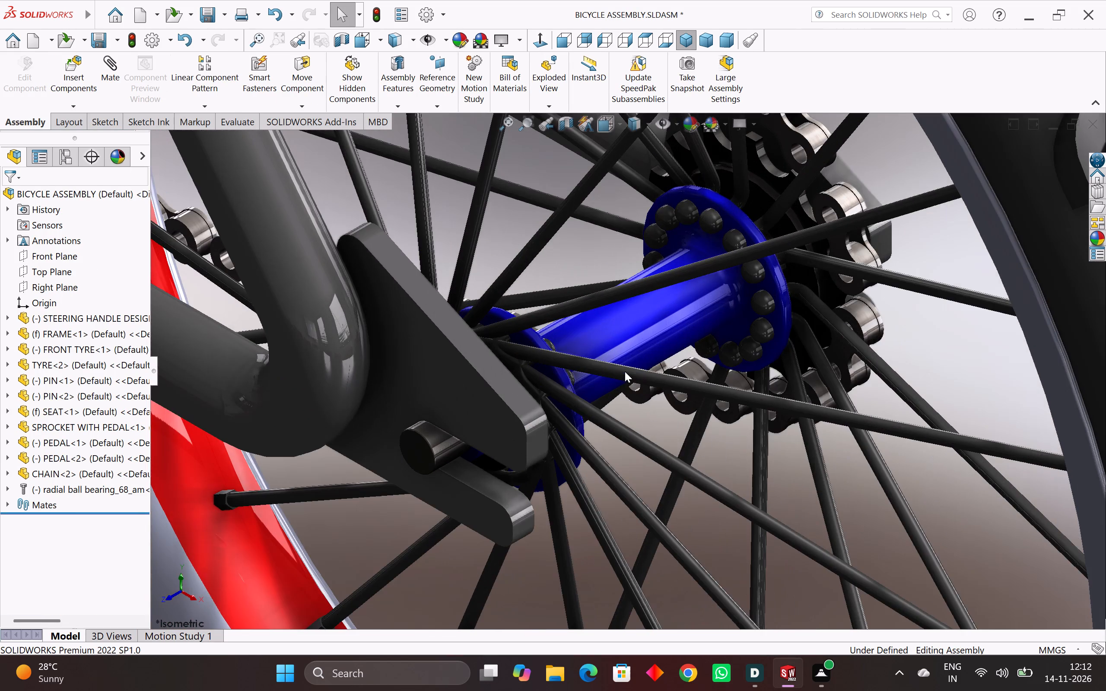
pyautogui.scroll(17, 782, 327)
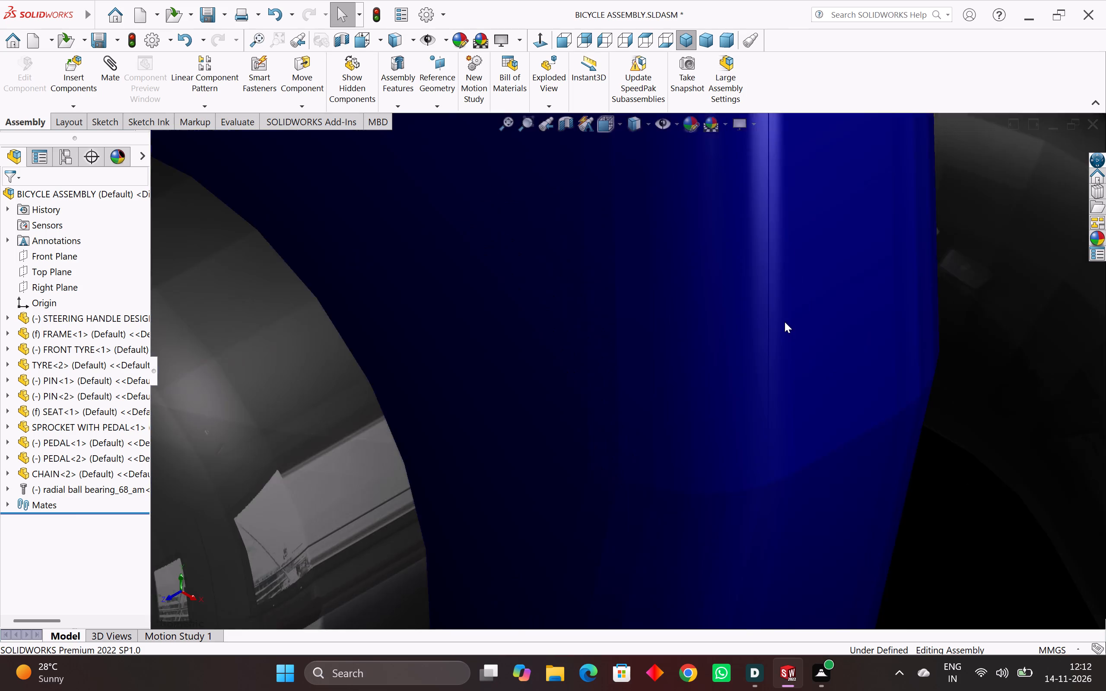
pyautogui.scroll(-19, 785, 322)
pyautogui.scroll(-5, 779, 333)
pyautogui.moveTo(779, 342); pyautogui.dragTo(732, 363, button='middle')
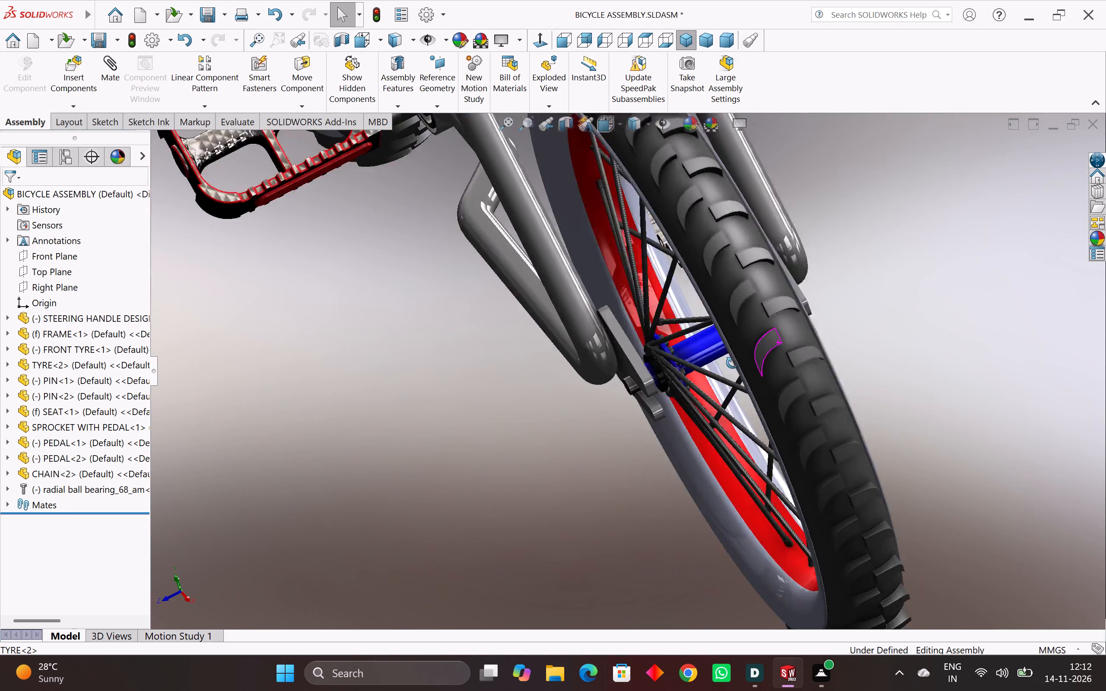
pyautogui.moveTo(732, 363); pyautogui.dragTo(599, 535, button='middle')
pyautogui.scroll(5, 948, 376)
pyautogui.scroll(2, 1013, 328)
pyautogui.scroll(-6, 1016, 322)
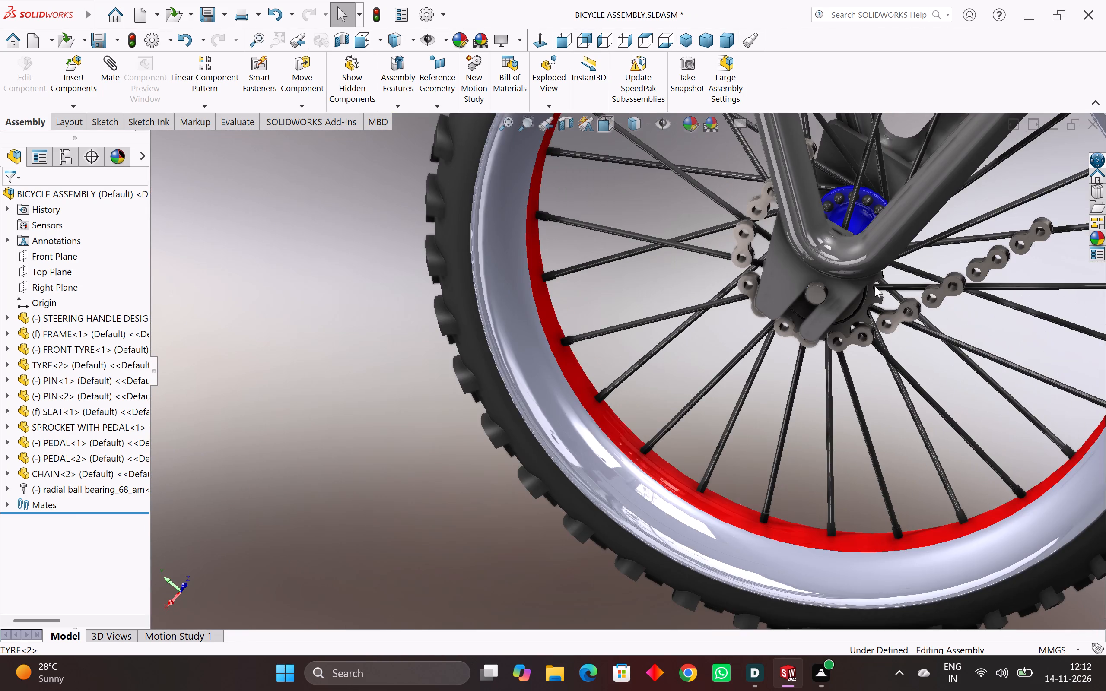
pyautogui.moveTo(871, 285); pyautogui.dragTo(1007, 327, button='middle')
pyautogui.scroll(6, 1007, 327)
pyautogui.scroll(6, 808, 310)
pyautogui.scroll(-4, 712, 305)
pyautogui.moveTo(693, 306); pyautogui.dragTo(607, 302, button='middle')
pyautogui.scroll(3, 561, 340)
pyautogui.scroll(-5, 561, 340)
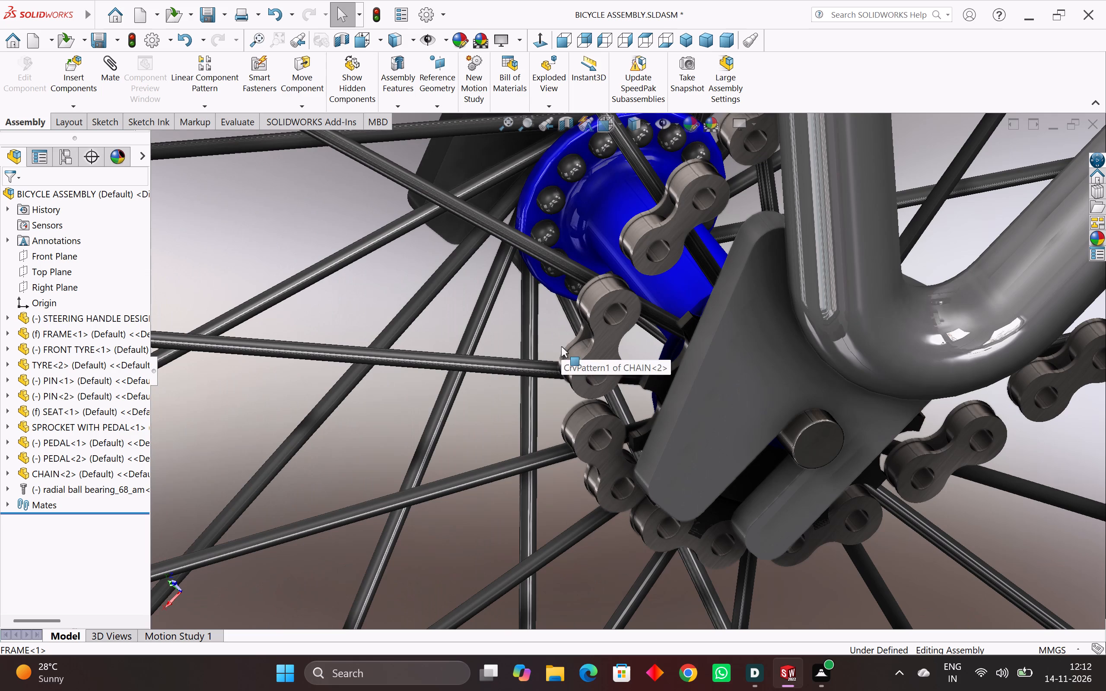
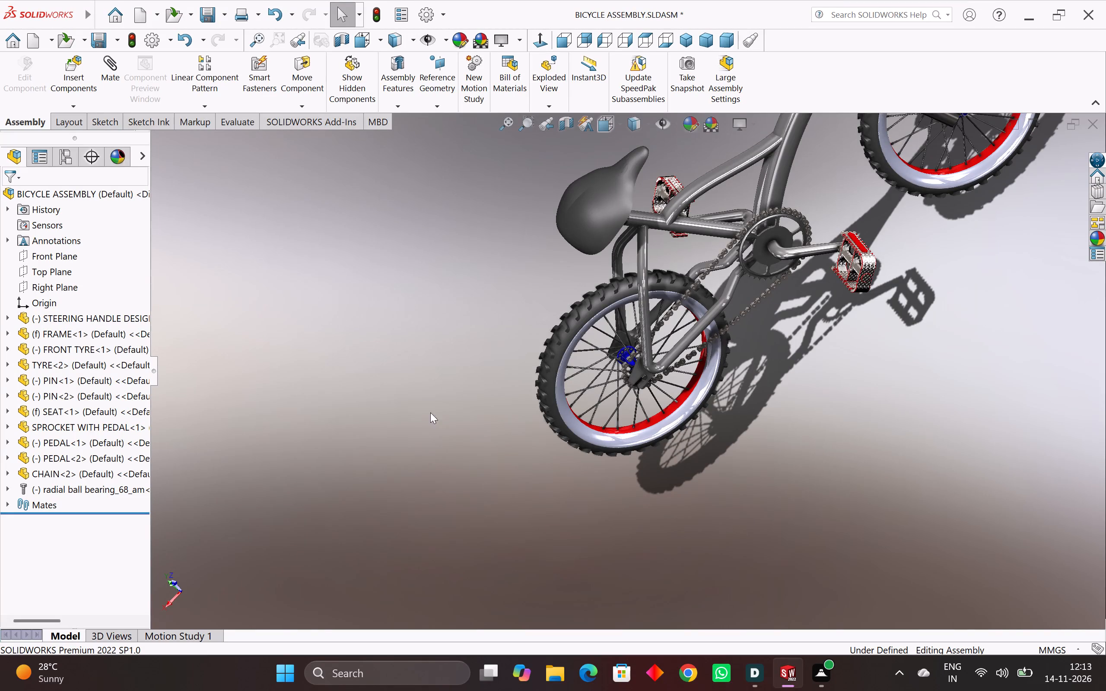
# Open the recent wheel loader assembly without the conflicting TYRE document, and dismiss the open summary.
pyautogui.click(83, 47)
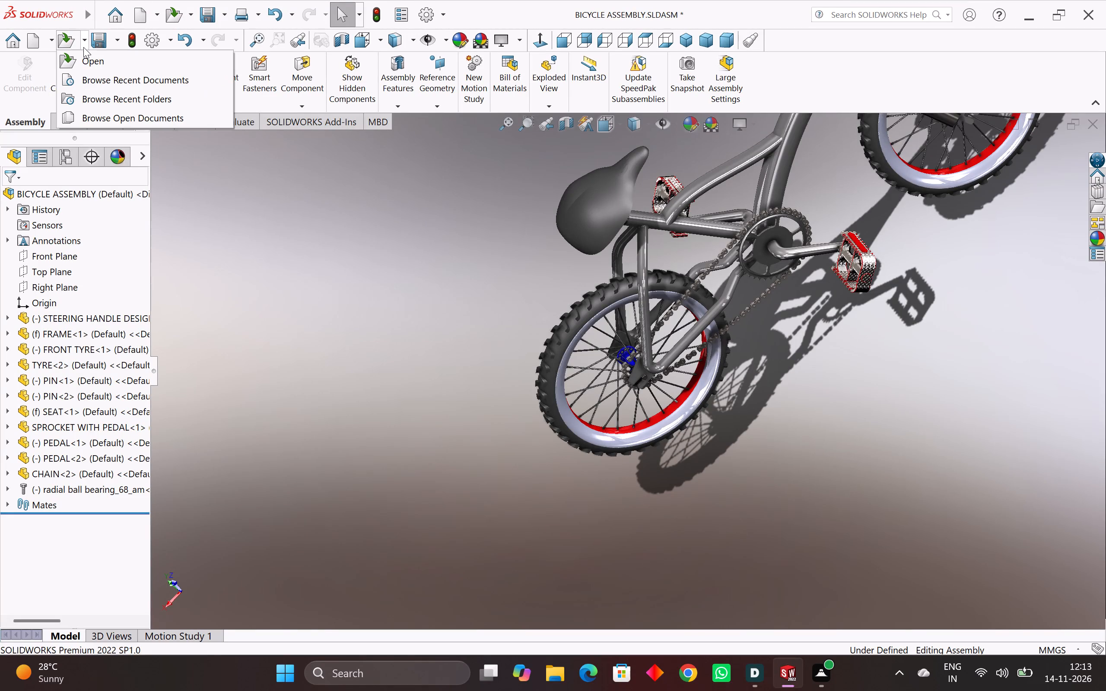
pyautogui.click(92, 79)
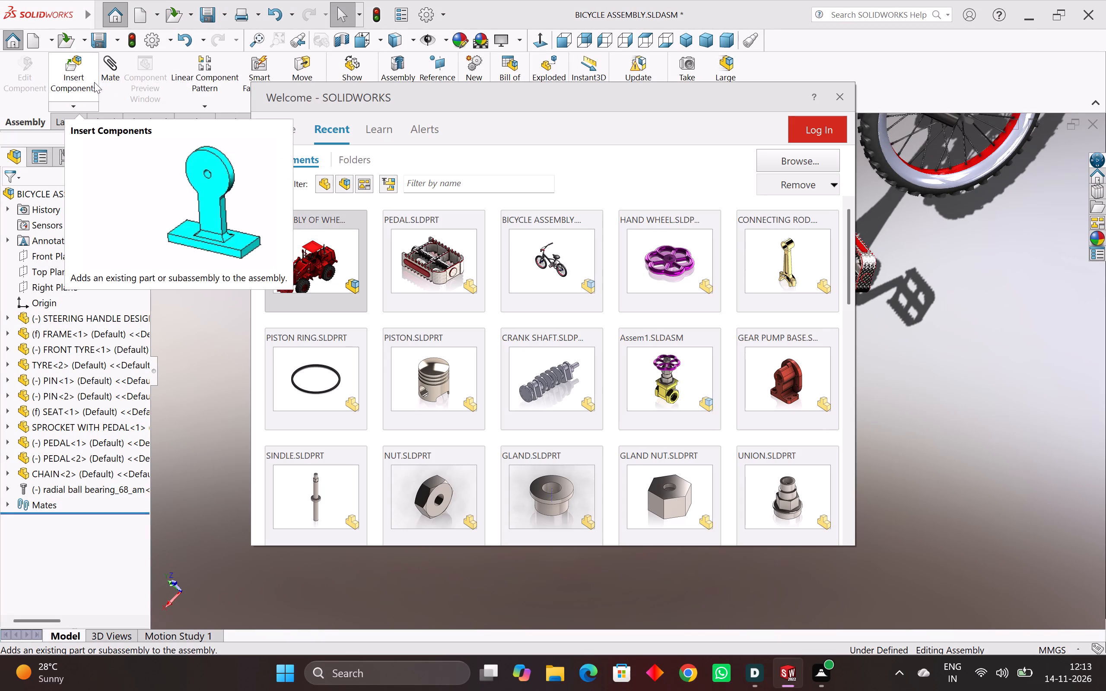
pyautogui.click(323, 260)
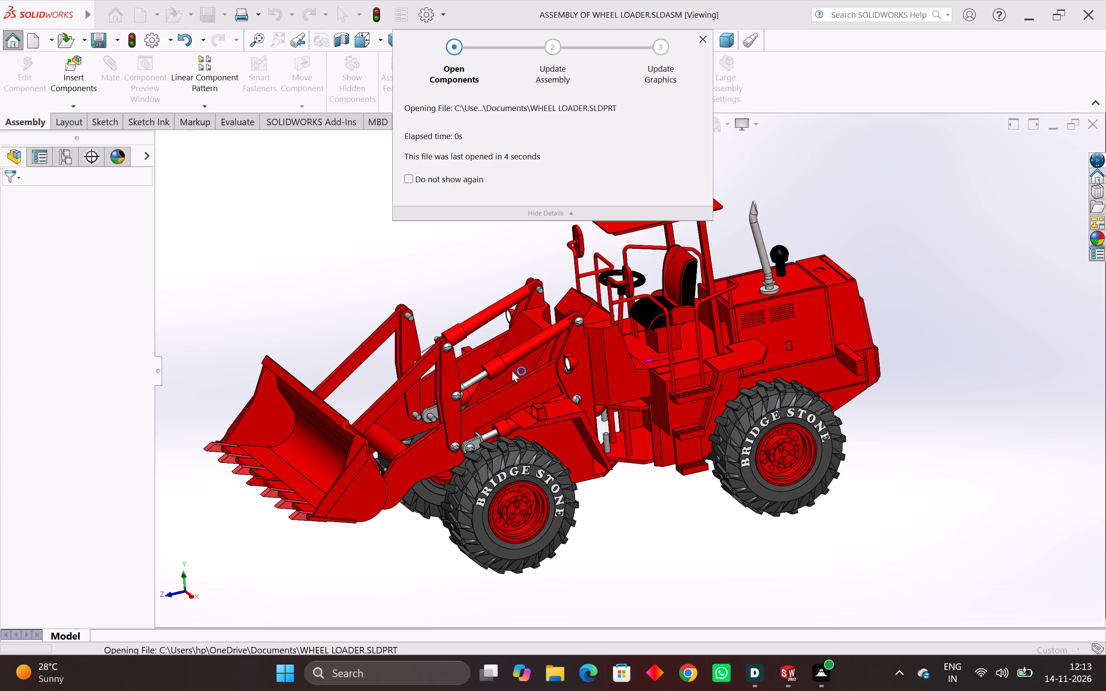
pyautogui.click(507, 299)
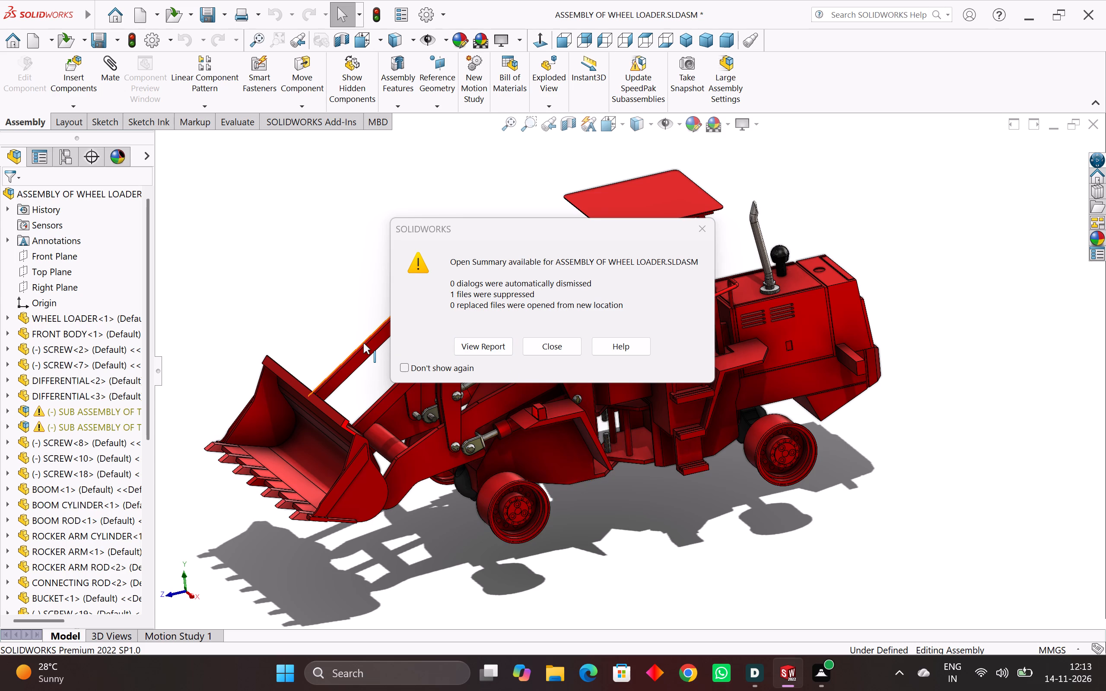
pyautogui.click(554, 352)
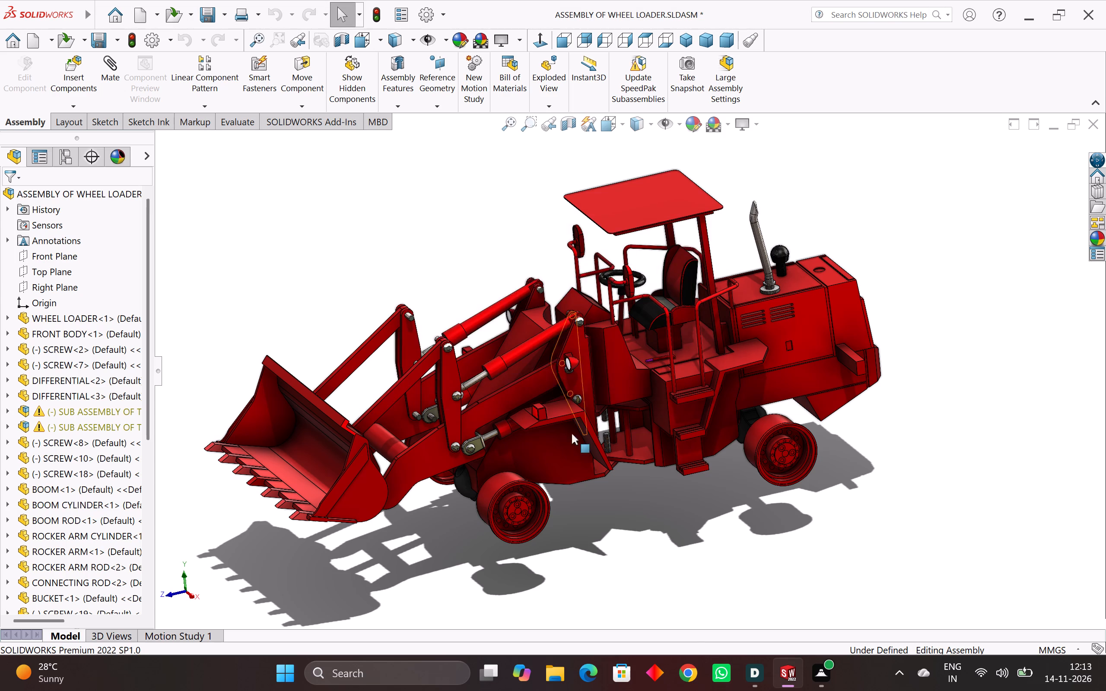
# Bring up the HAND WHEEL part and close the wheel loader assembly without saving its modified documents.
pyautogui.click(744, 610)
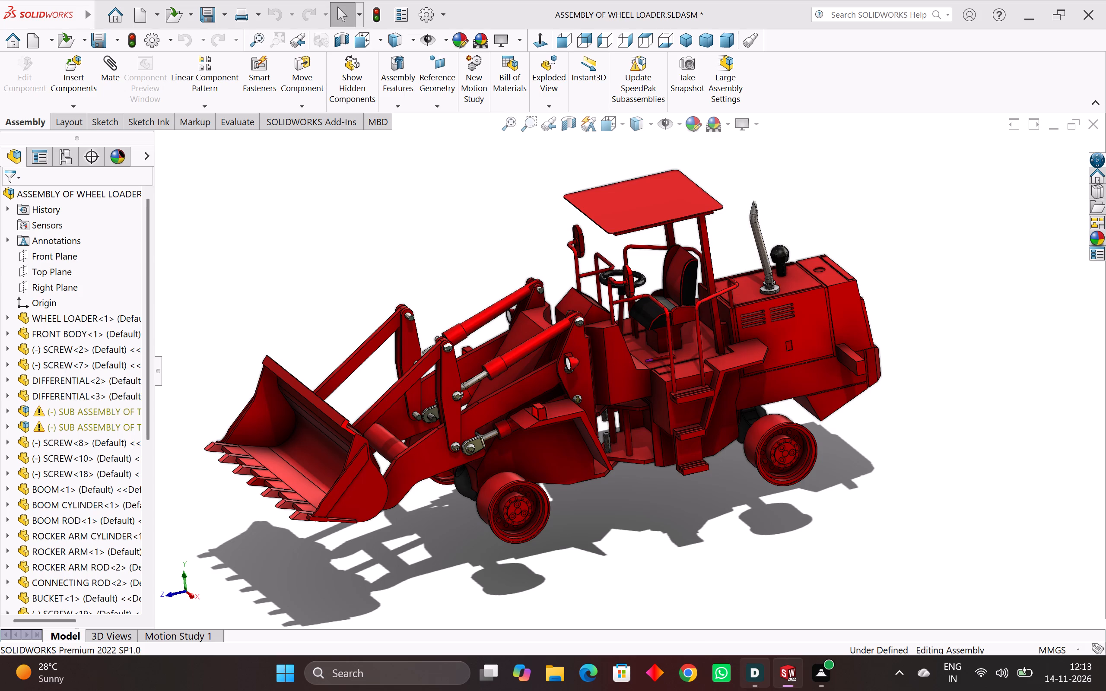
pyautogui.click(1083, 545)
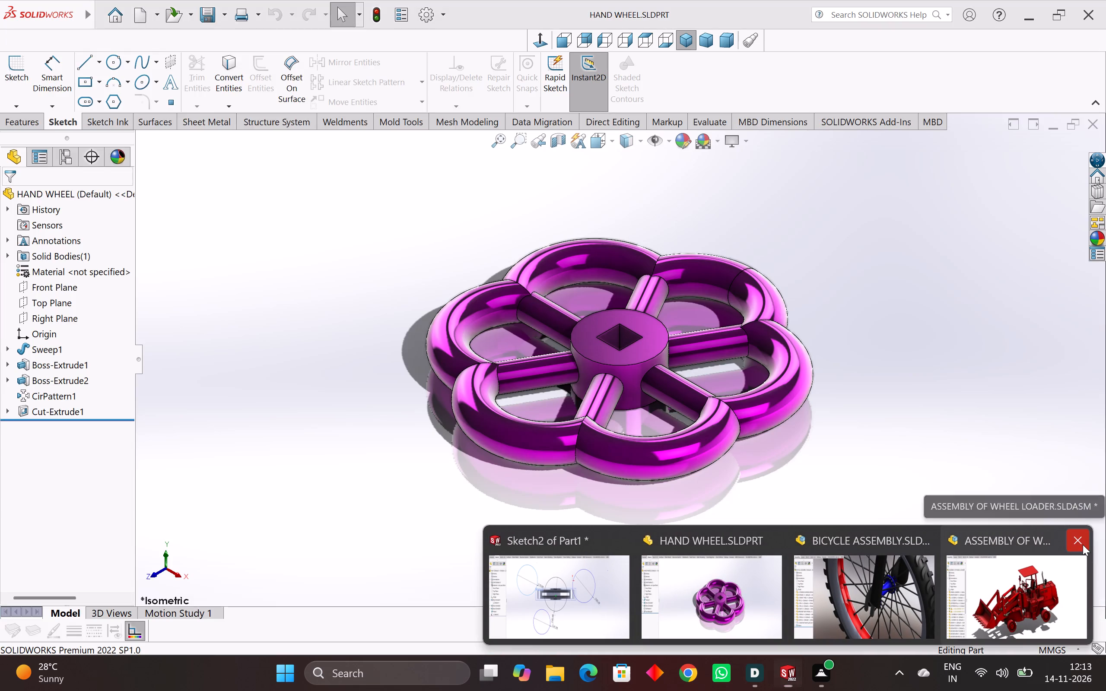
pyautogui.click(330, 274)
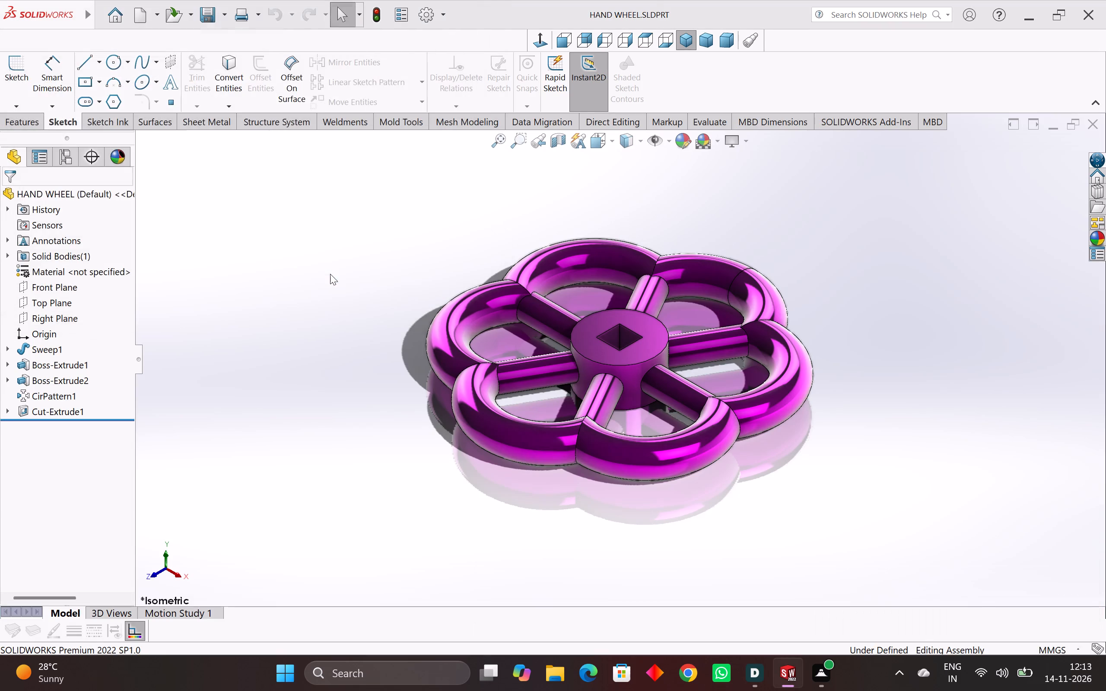
# Reopen the recent wheel loader assembly, accepting the same-named TYRE file anyway and declining the rebuild.
pyautogui.scroll(-4, 651, 405)
pyautogui.scroll(-4, 702, 342)
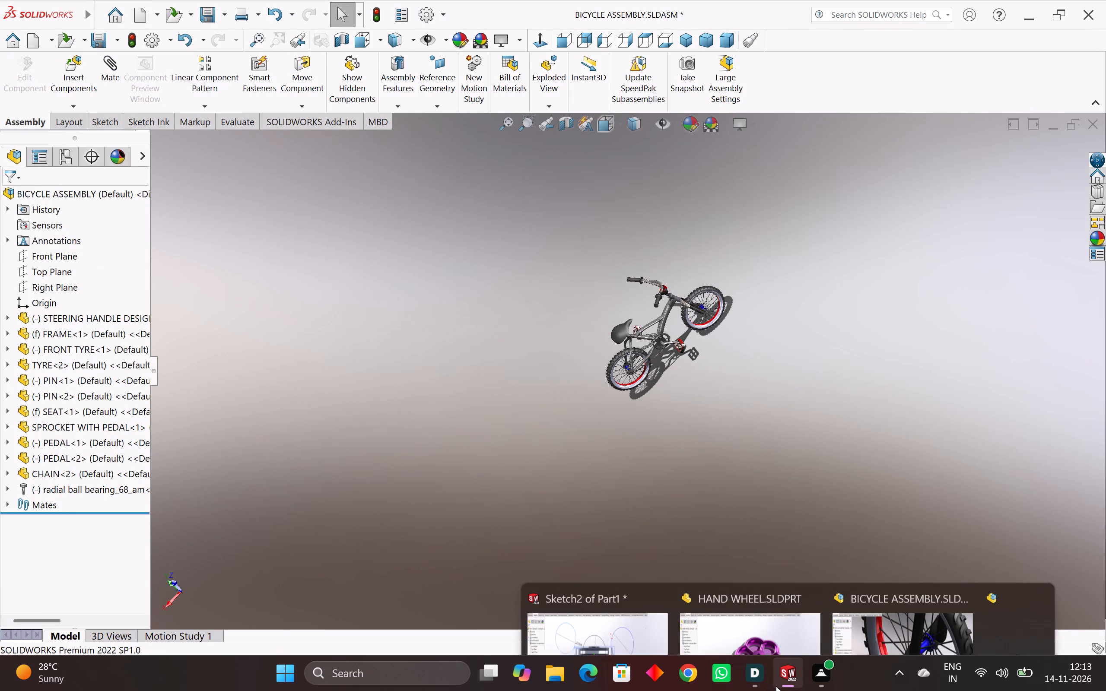
pyautogui.click(158, 16)
pyautogui.click(304, 271)
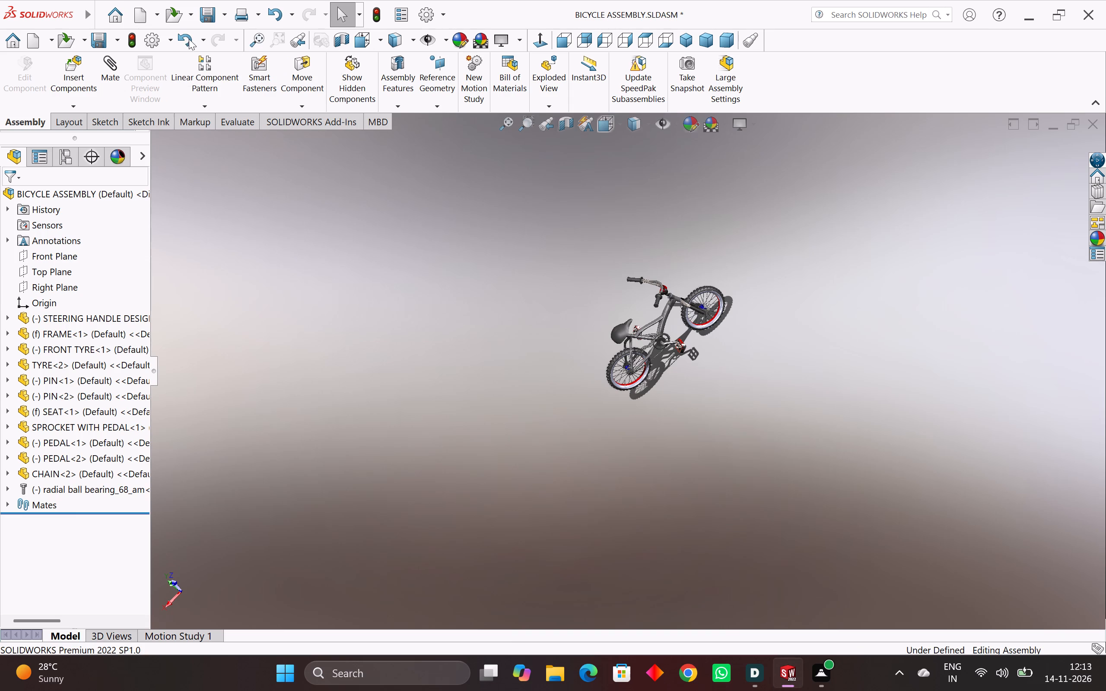
pyautogui.click(190, 17)
pyautogui.click(205, 63)
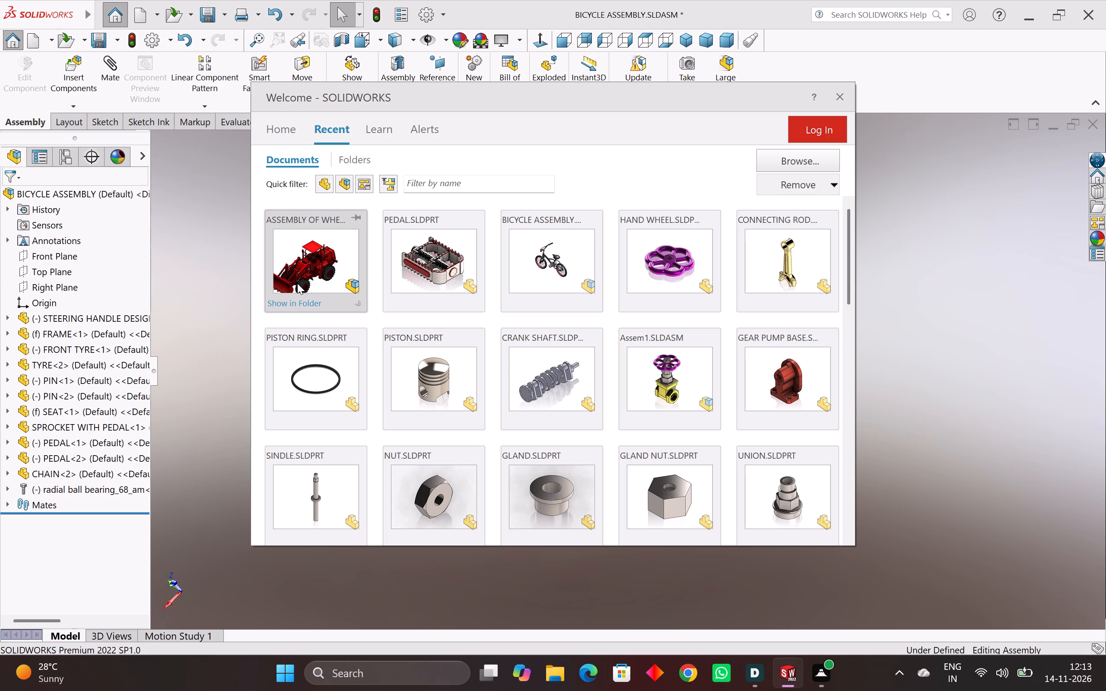
pyautogui.click(299, 275)
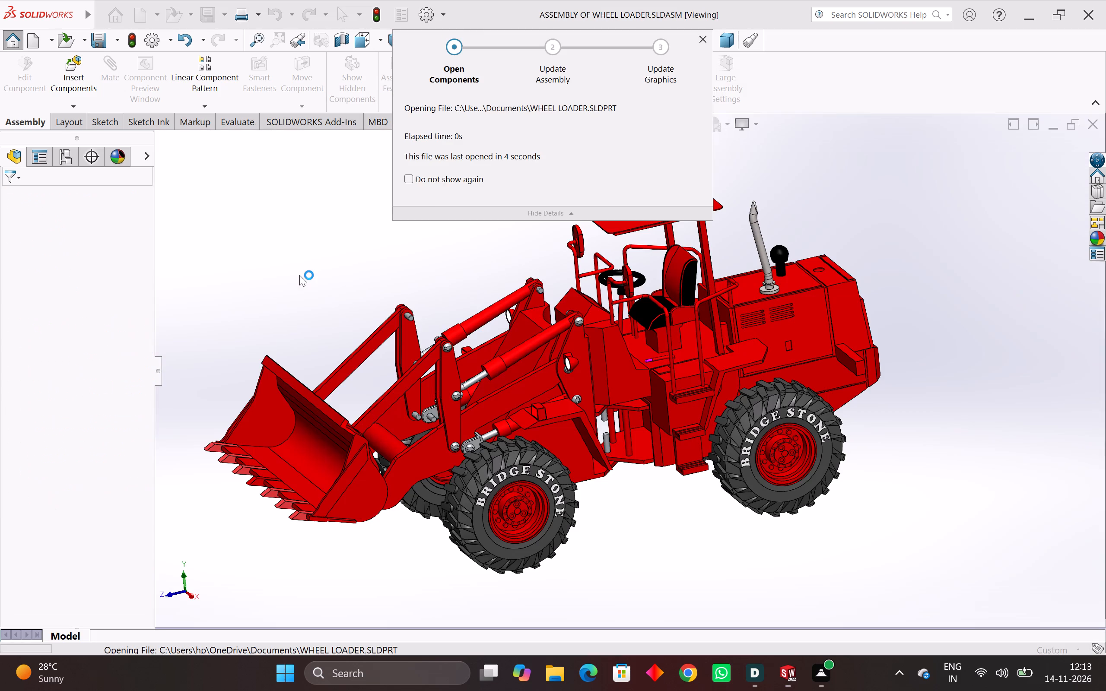
pyautogui.click(499, 332)
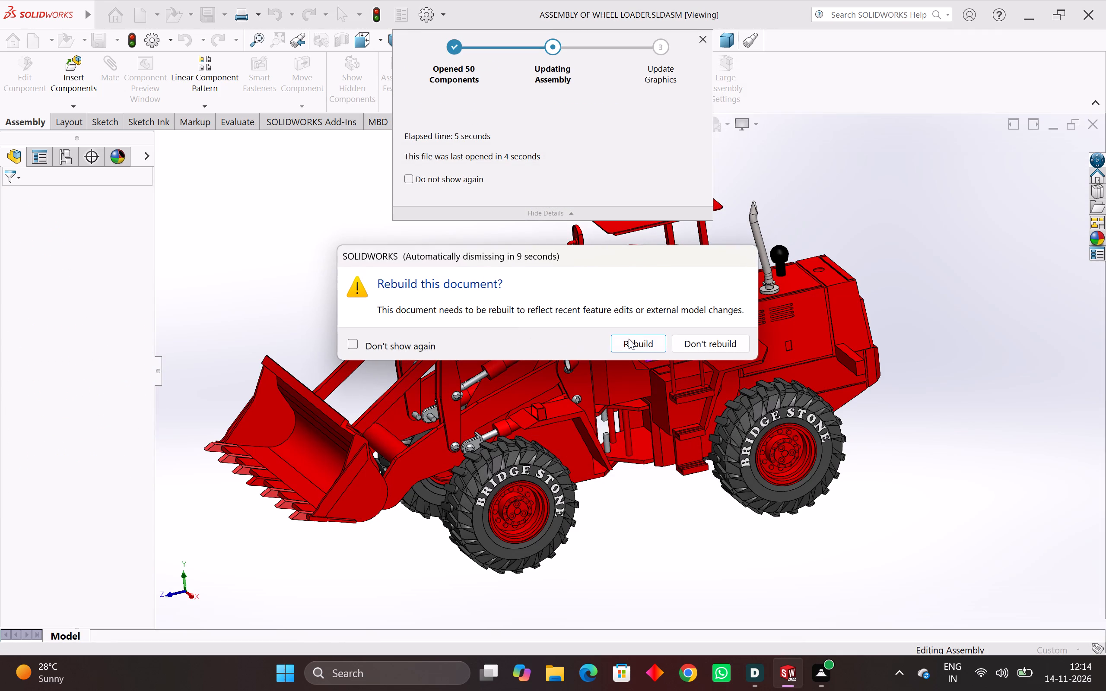
pyautogui.click(715, 345)
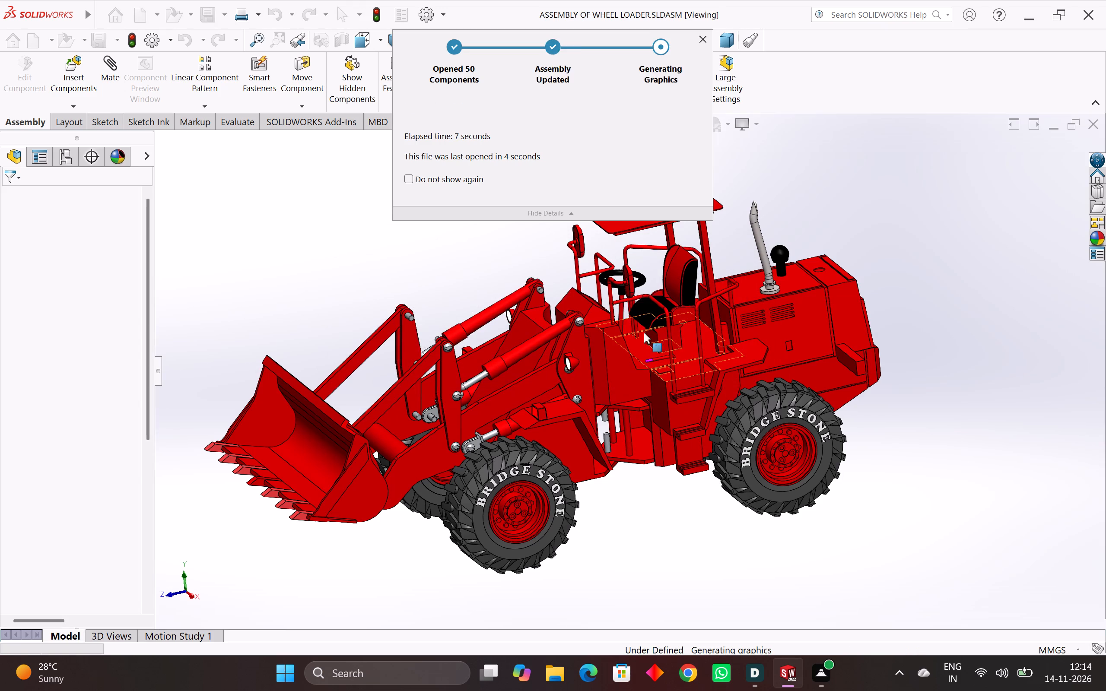
# Examine the wheel loader assembly's tyres, spokes, hubs and enclosed loader body up close and from several angles.
pyautogui.scroll(-8, 631, 355)
pyautogui.moveTo(626, 368); pyautogui.dragTo(649, 371, button='middle')
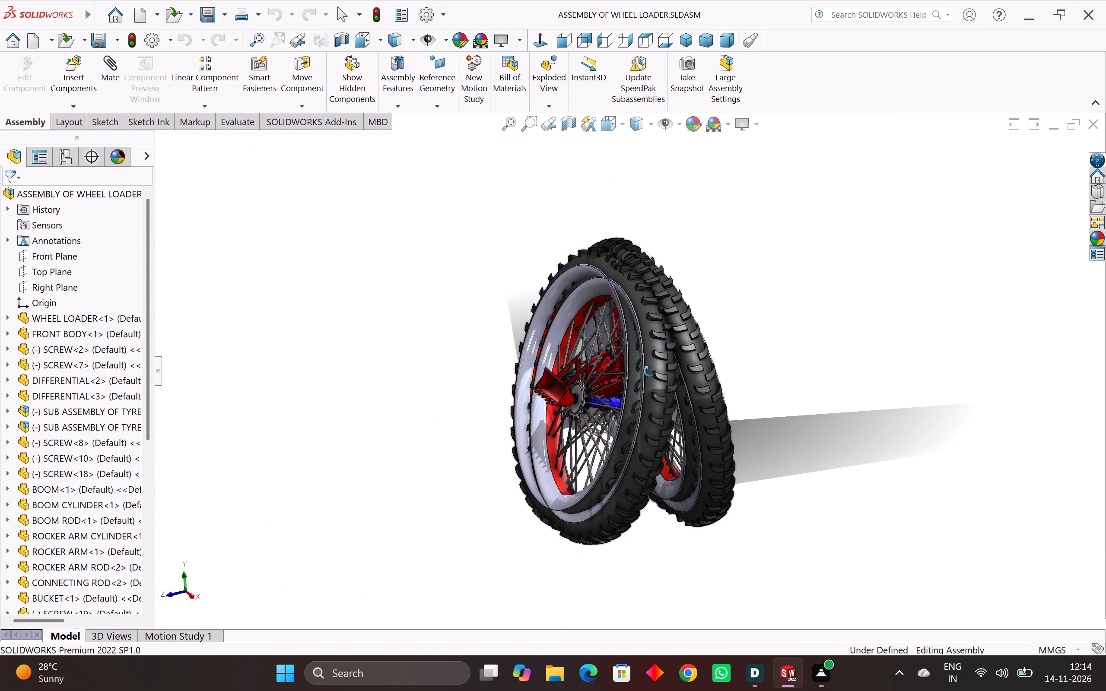
pyautogui.moveTo(649, 371); pyautogui.dragTo(644, 390, button='middle')
pyautogui.scroll(8, 644, 390)
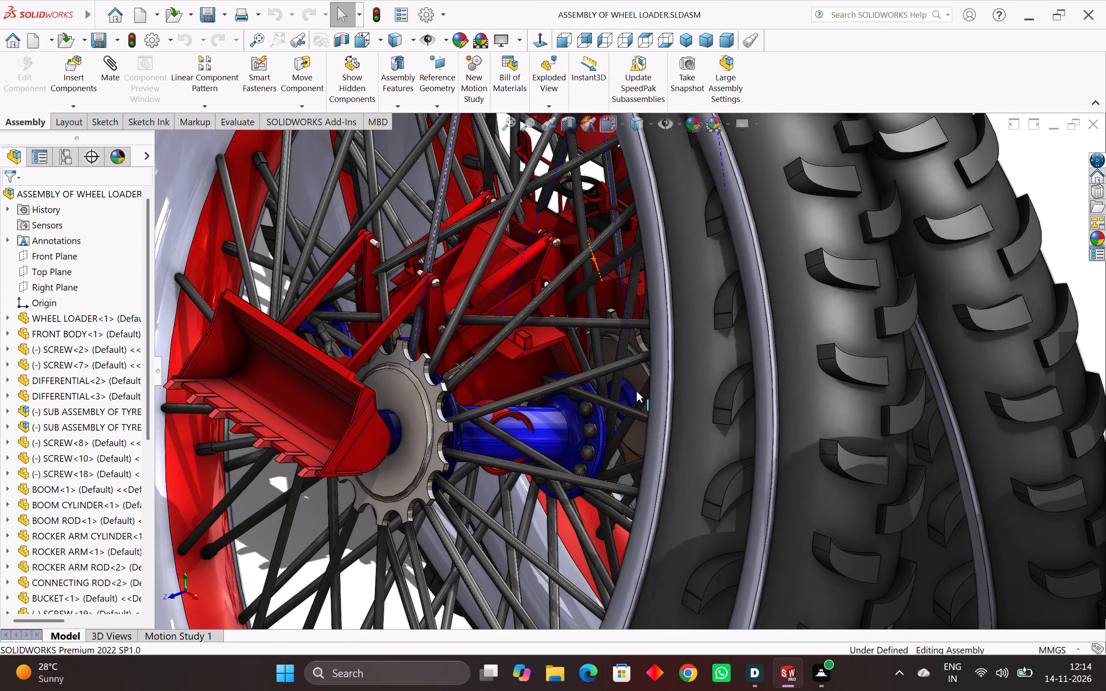
pyautogui.moveTo(636, 391); pyautogui.dragTo(688, 393, button='middle')
pyautogui.scroll(1, 547, 405)
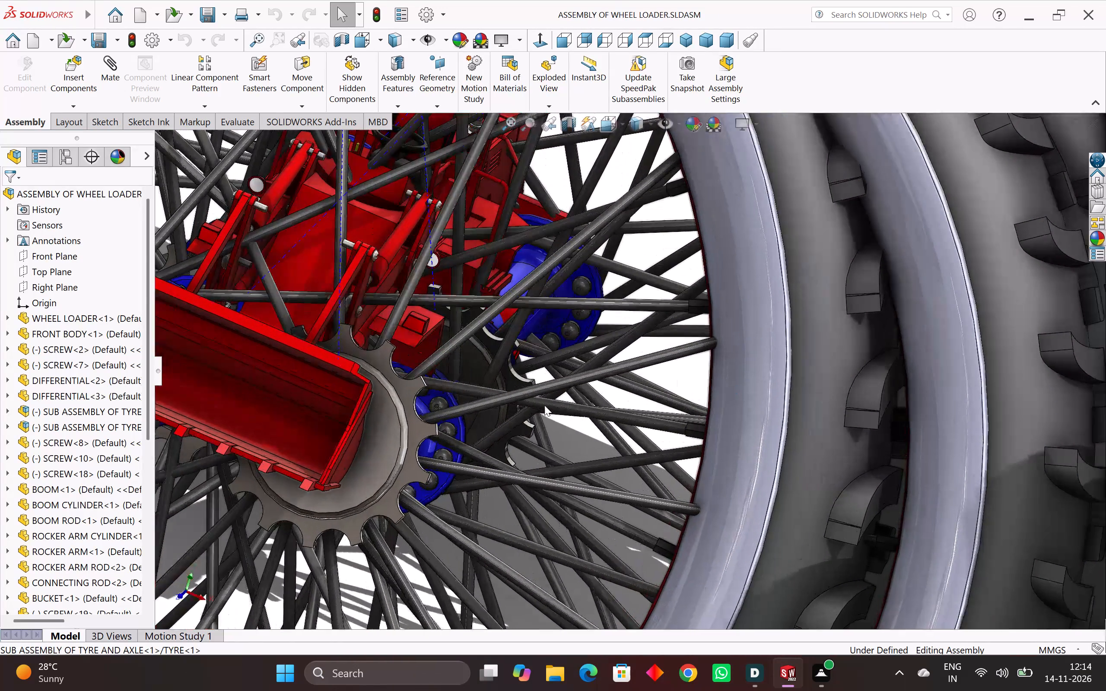
pyautogui.scroll(2, 544, 405)
pyautogui.scroll(-8, 543, 406)
pyautogui.moveTo(541, 405); pyautogui.dragTo(411, 385, button='middle')
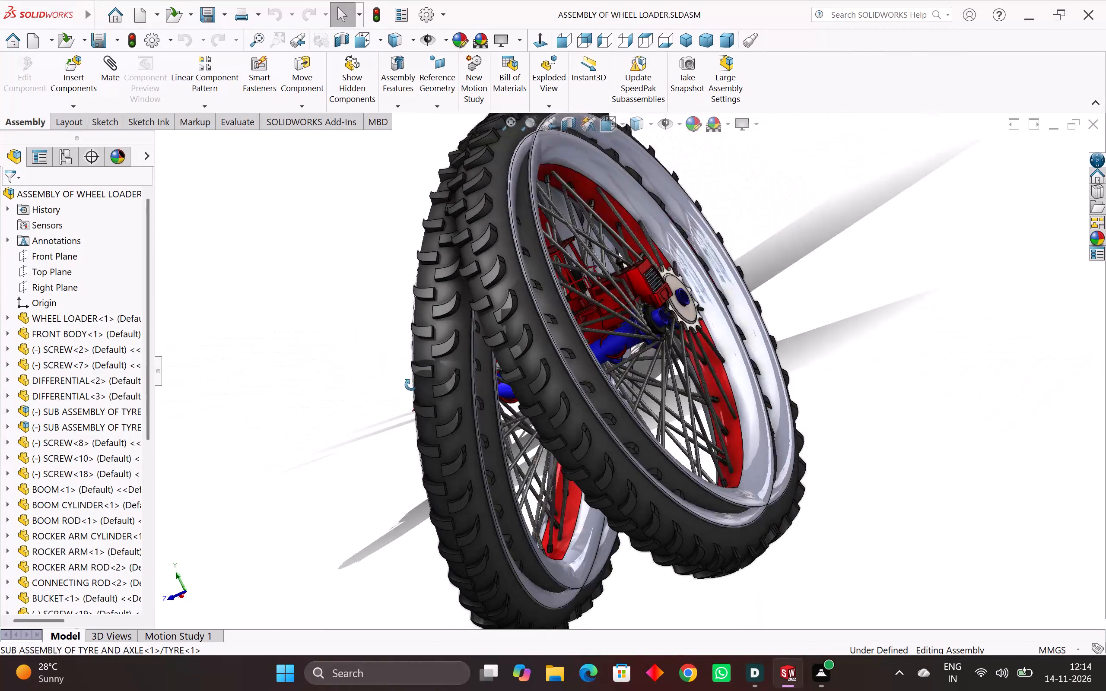
pyautogui.moveTo(411, 385); pyautogui.dragTo(256, 111, button='middle')
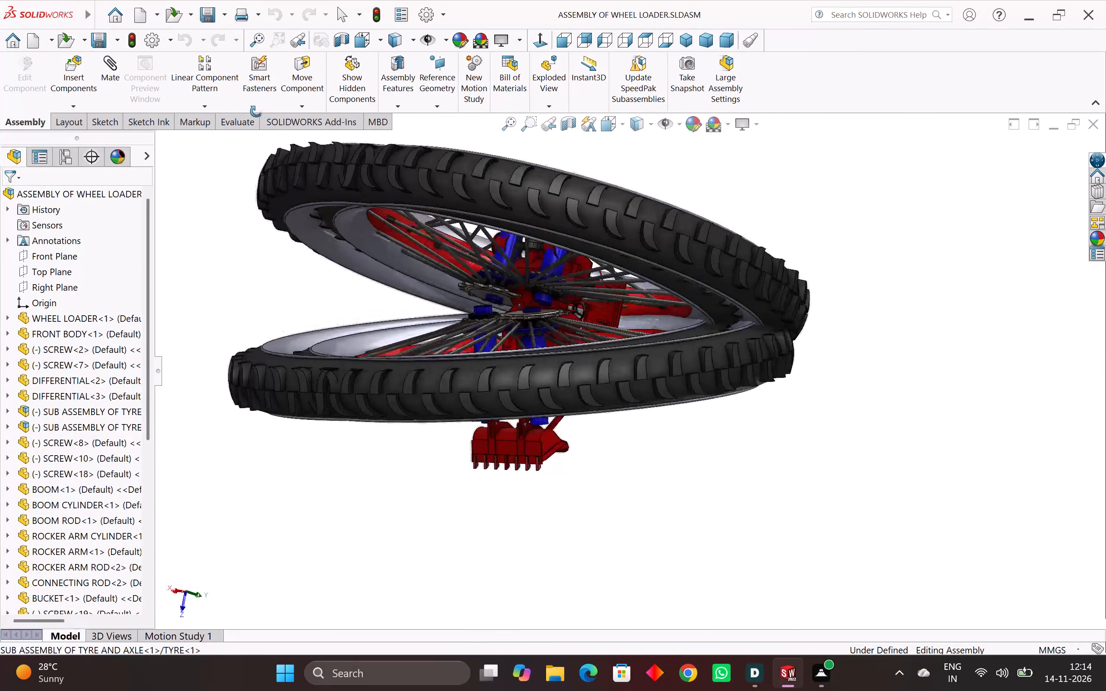
pyautogui.moveTo(256, 111); pyautogui.dragTo(658, 334, button='middle')
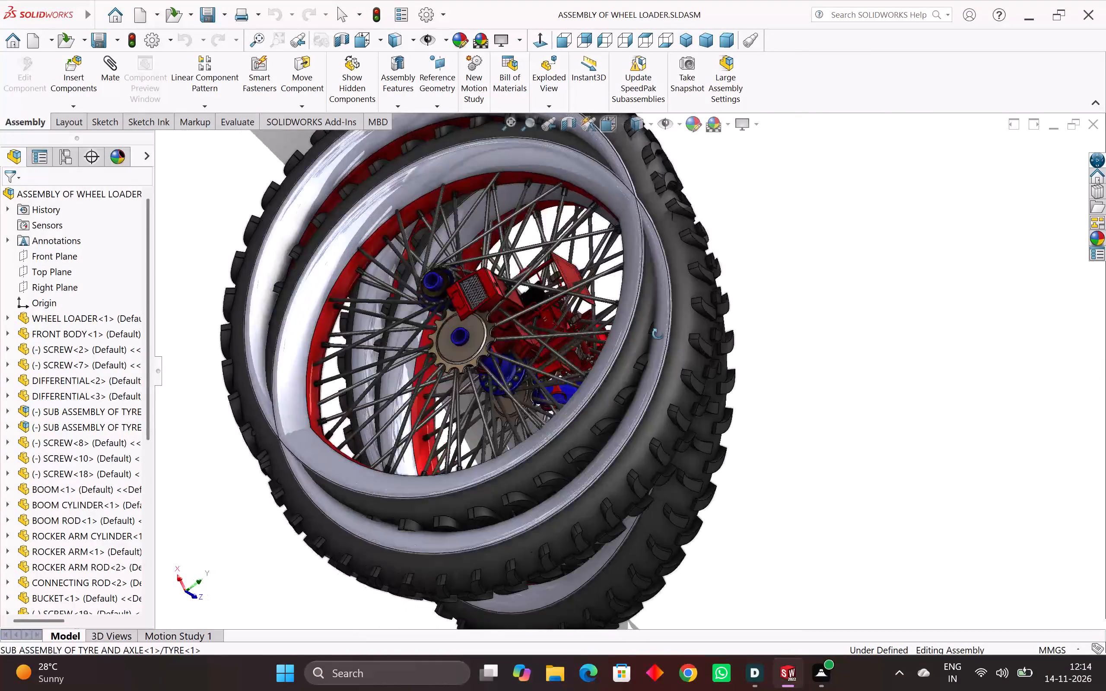
pyautogui.moveTo(658, 334); pyautogui.dragTo(683, 377, button='middle')
pyautogui.scroll(-1, 684, 383)
pyautogui.scroll(-2, 624, 390)
pyautogui.moveTo(571, 378); pyautogui.dragTo(384, 420, button='middle')
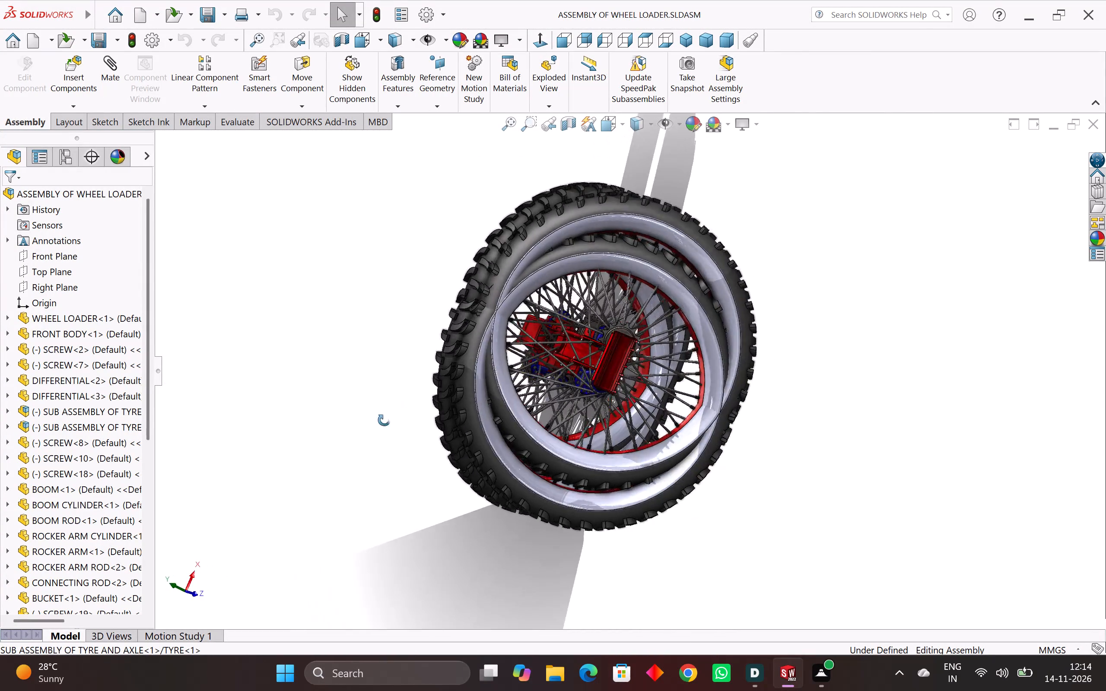
pyautogui.moveTo(384, 420); pyautogui.dragTo(664, 472, button='middle')
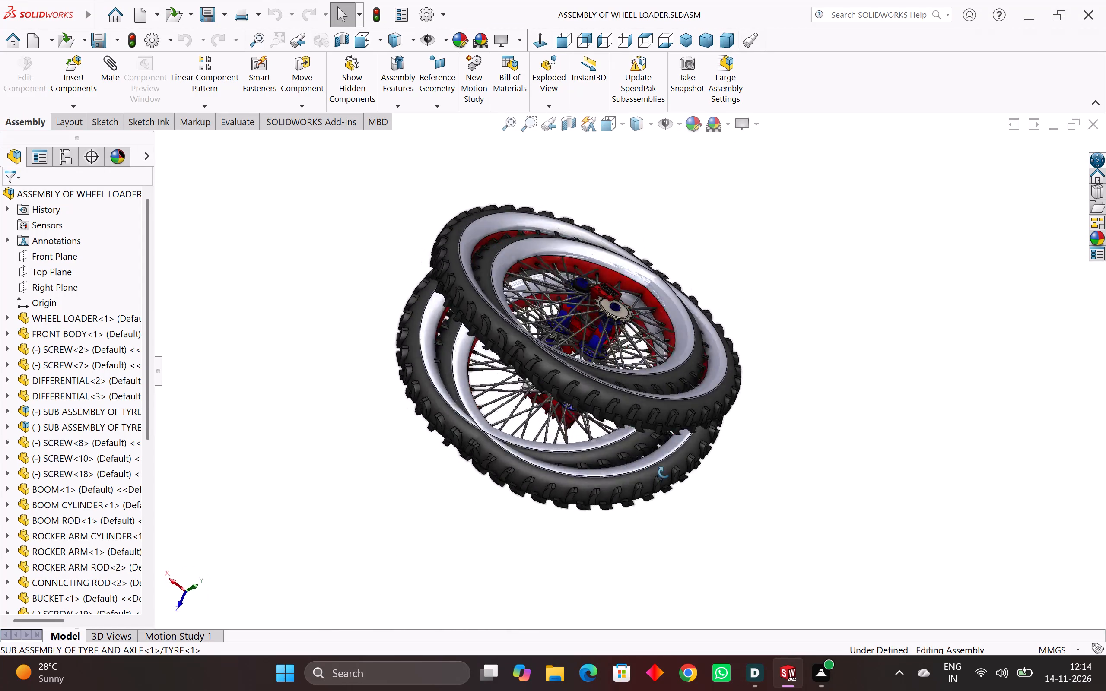
pyautogui.moveTo(664, 472); pyautogui.dragTo(428, 536, button='middle')
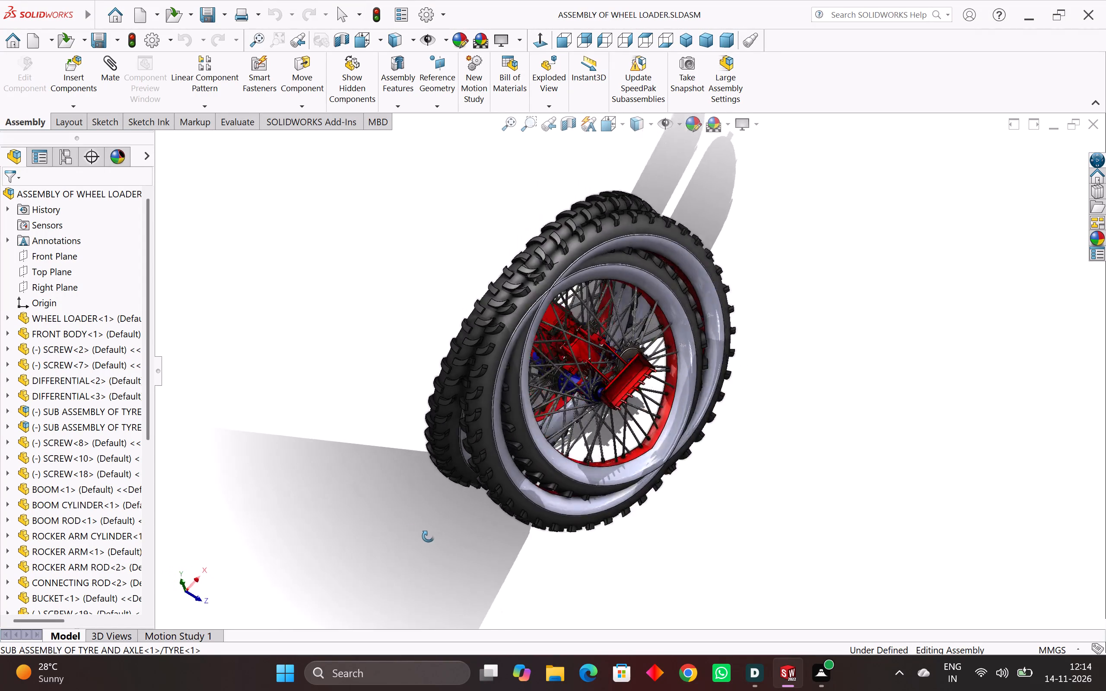
pyautogui.moveTo(428, 536); pyautogui.dragTo(392, 507, button='middle')
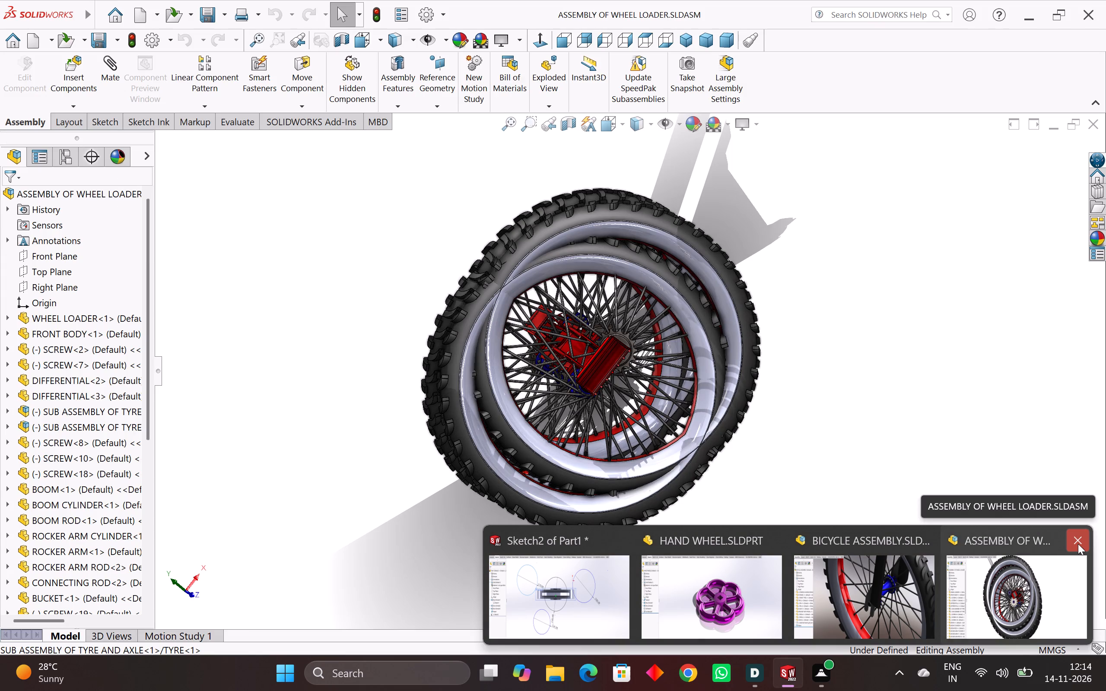
# Switch to the bicycle assembly, view it upright from the side, and close the wheel loader assembly.
pyautogui.click(900, 608)
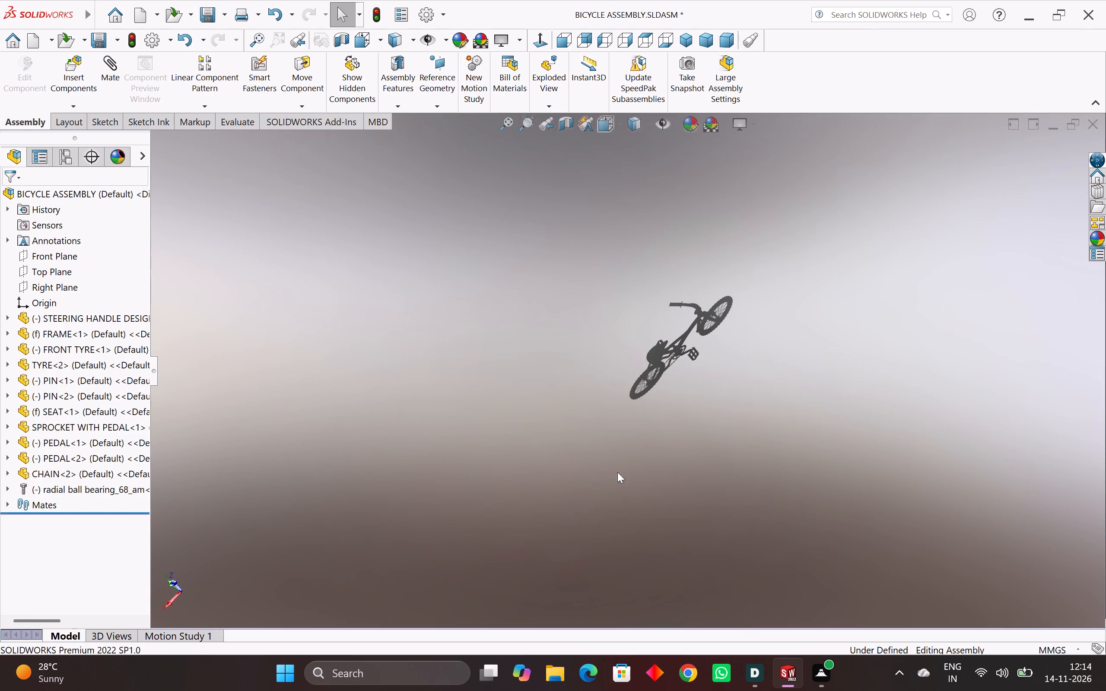
pyautogui.moveTo(605, 427); pyautogui.dragTo(810, 591, button='middle')
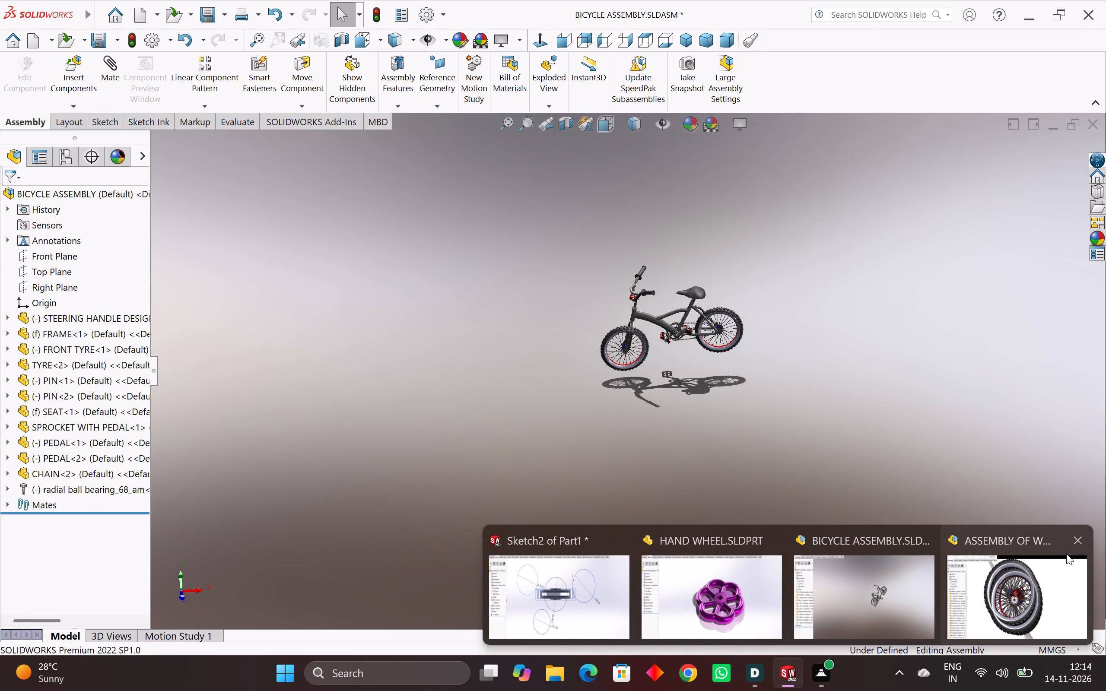
pyautogui.click(1080, 548)
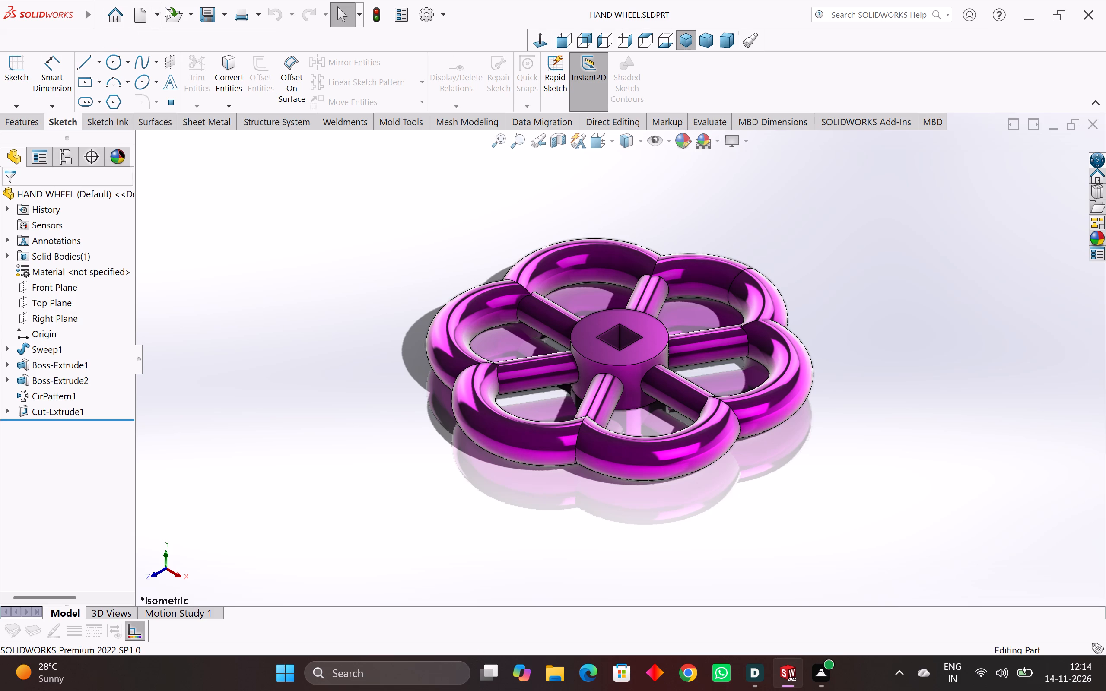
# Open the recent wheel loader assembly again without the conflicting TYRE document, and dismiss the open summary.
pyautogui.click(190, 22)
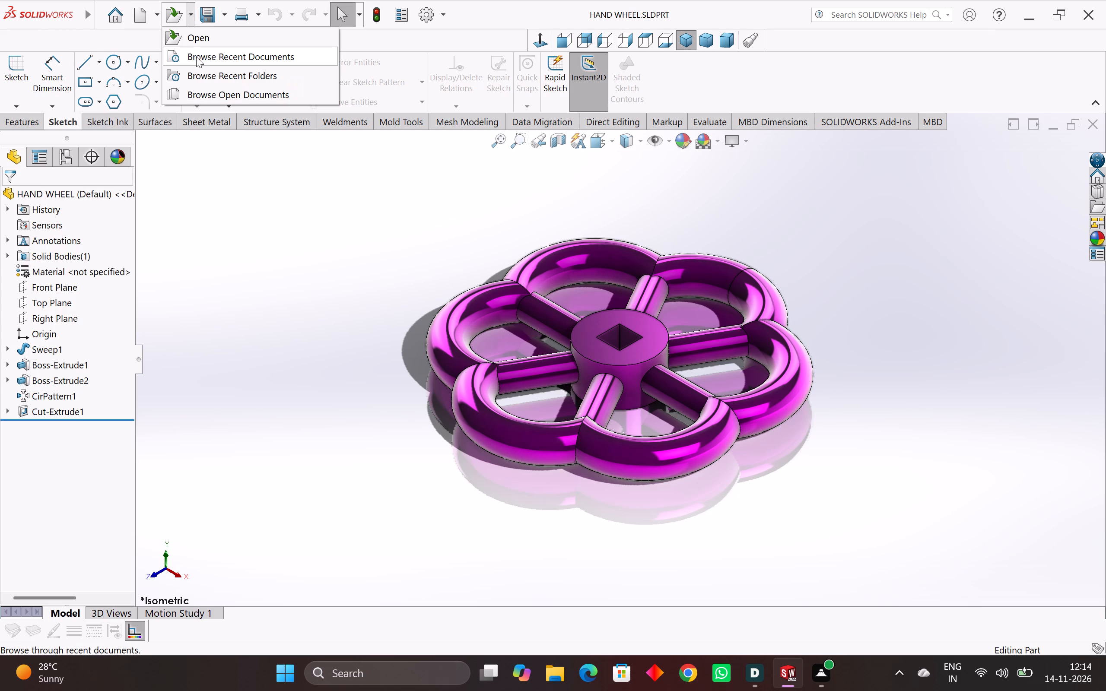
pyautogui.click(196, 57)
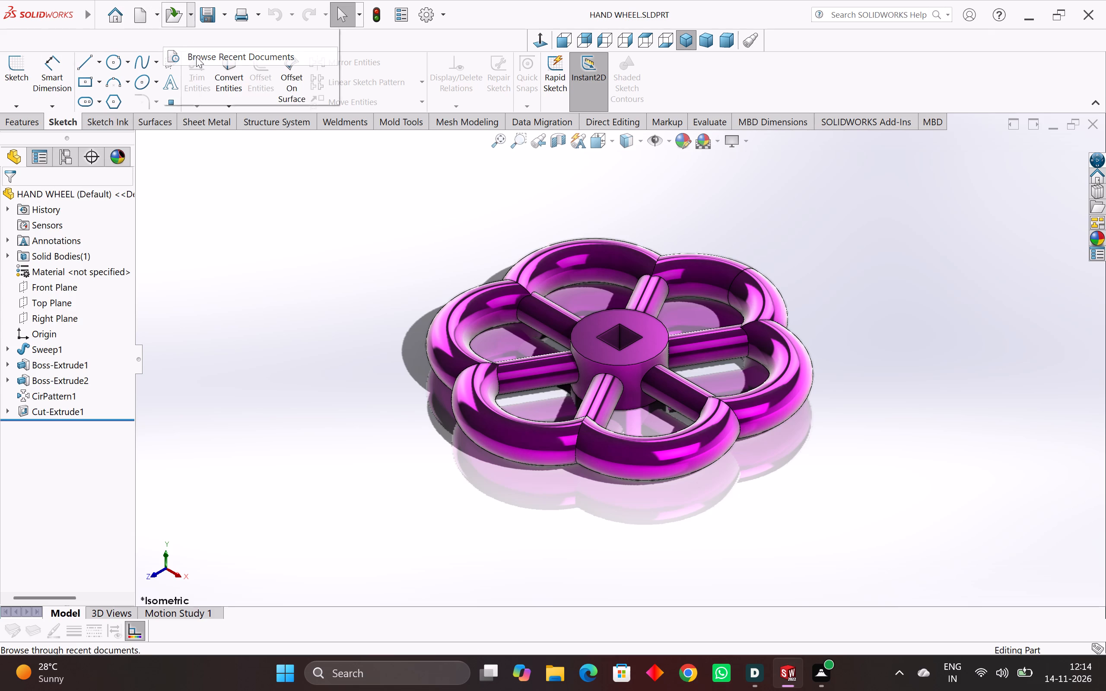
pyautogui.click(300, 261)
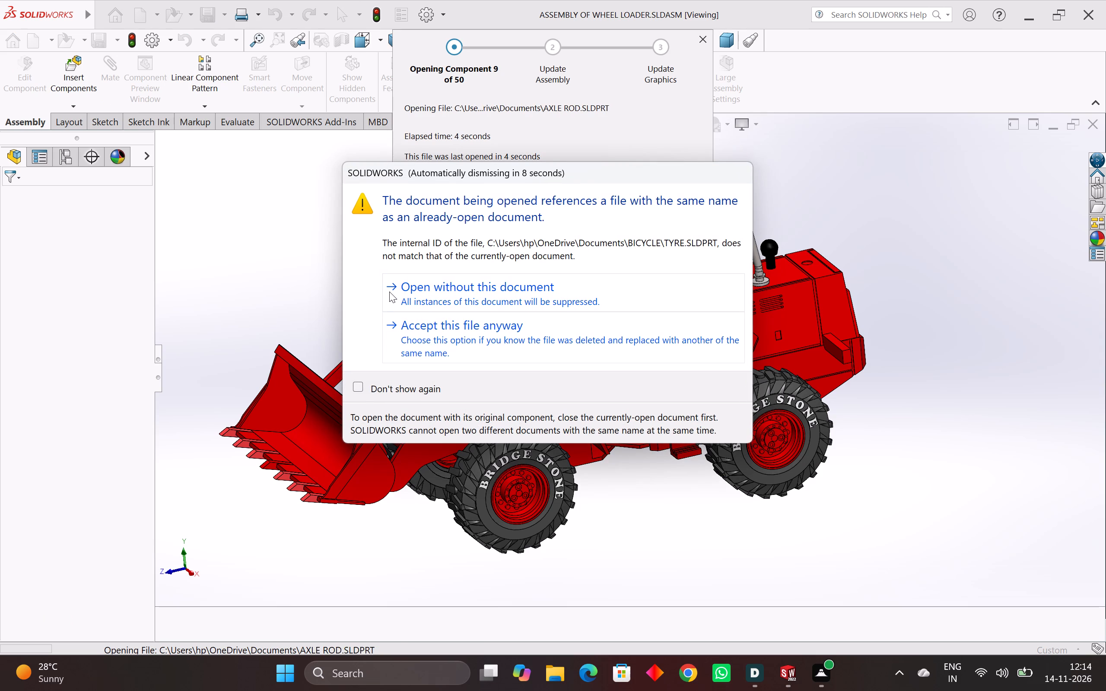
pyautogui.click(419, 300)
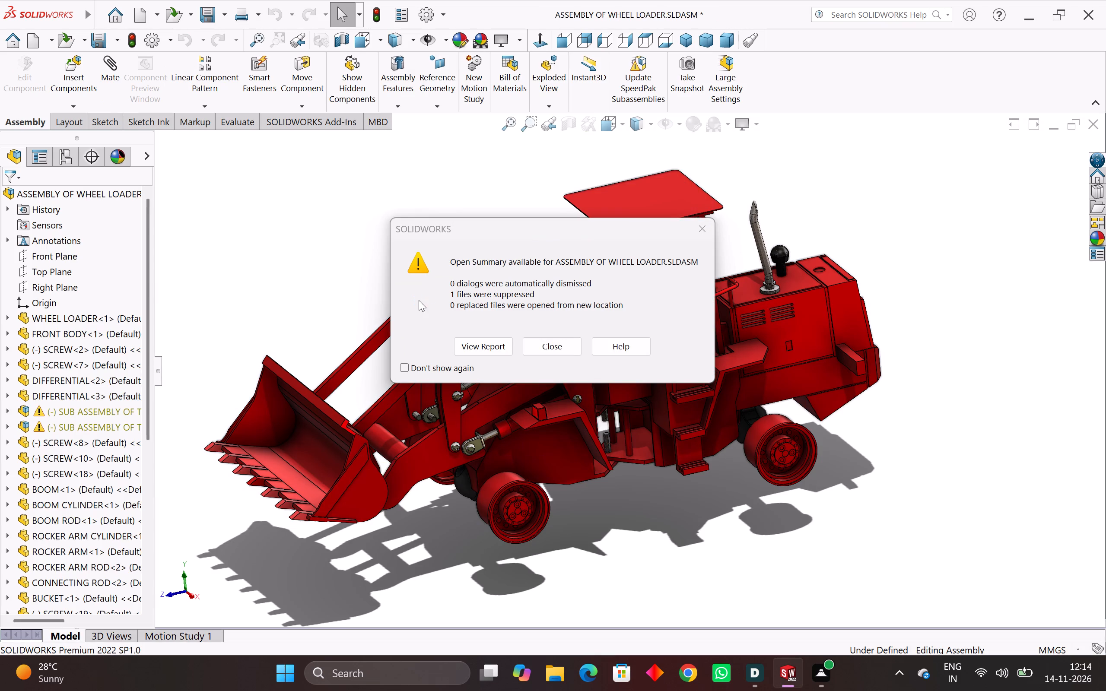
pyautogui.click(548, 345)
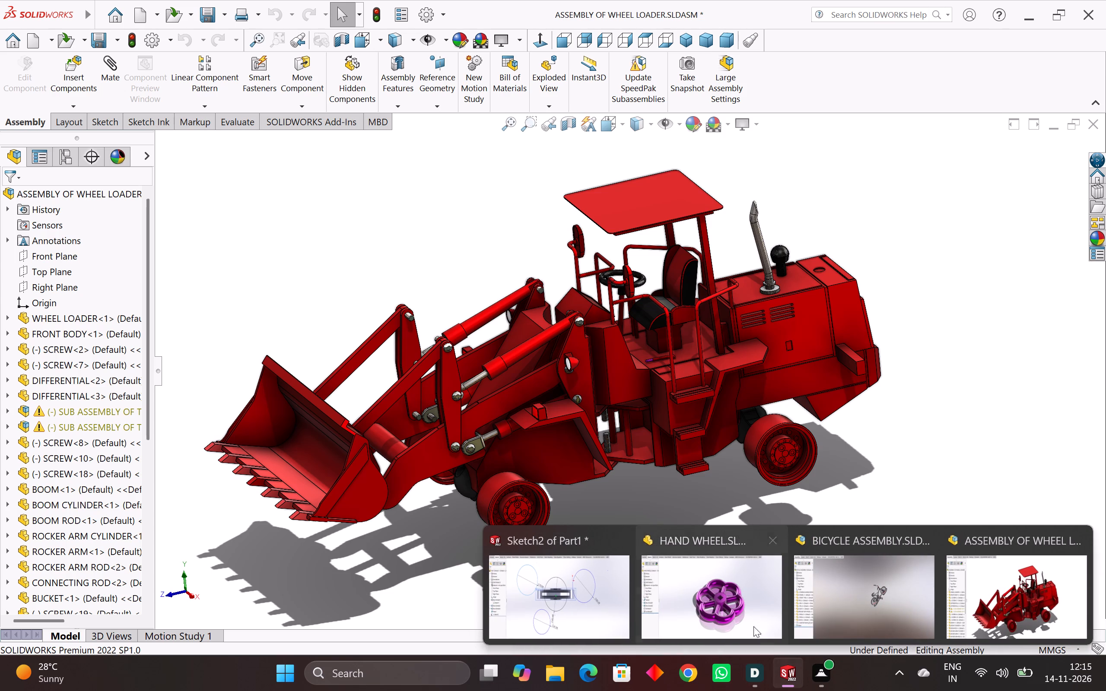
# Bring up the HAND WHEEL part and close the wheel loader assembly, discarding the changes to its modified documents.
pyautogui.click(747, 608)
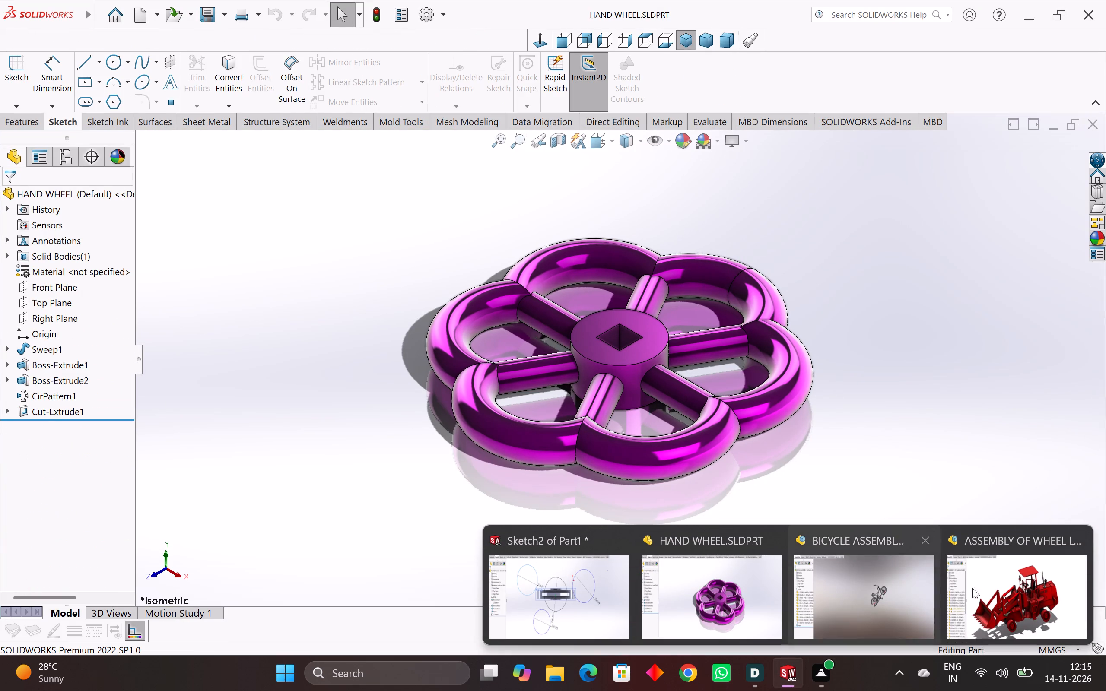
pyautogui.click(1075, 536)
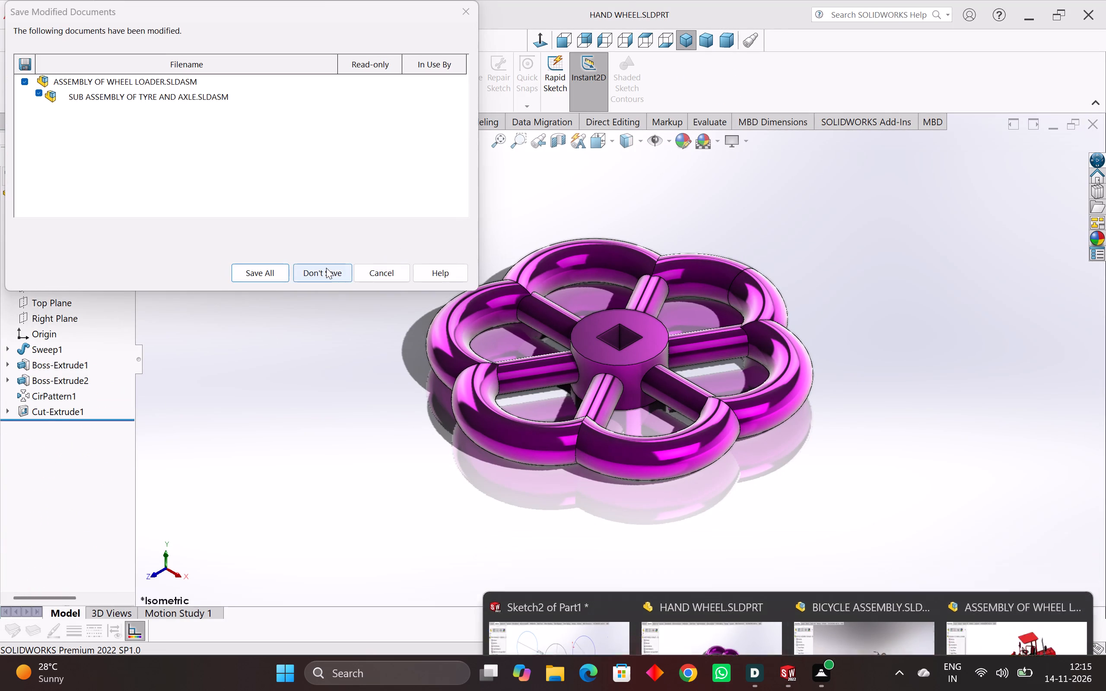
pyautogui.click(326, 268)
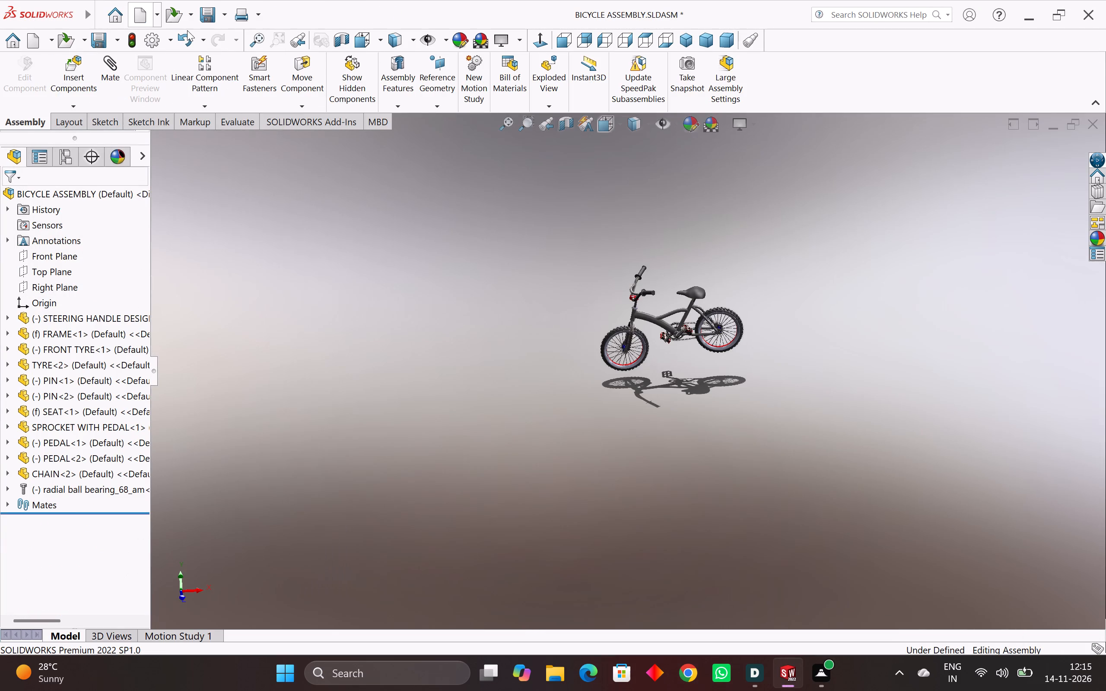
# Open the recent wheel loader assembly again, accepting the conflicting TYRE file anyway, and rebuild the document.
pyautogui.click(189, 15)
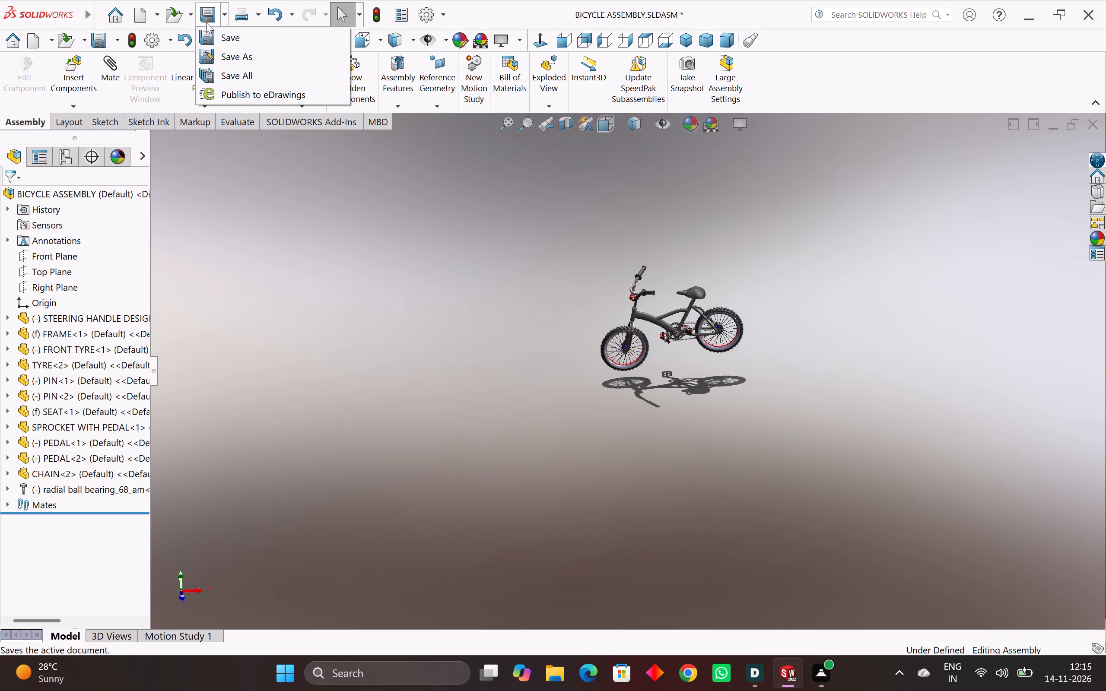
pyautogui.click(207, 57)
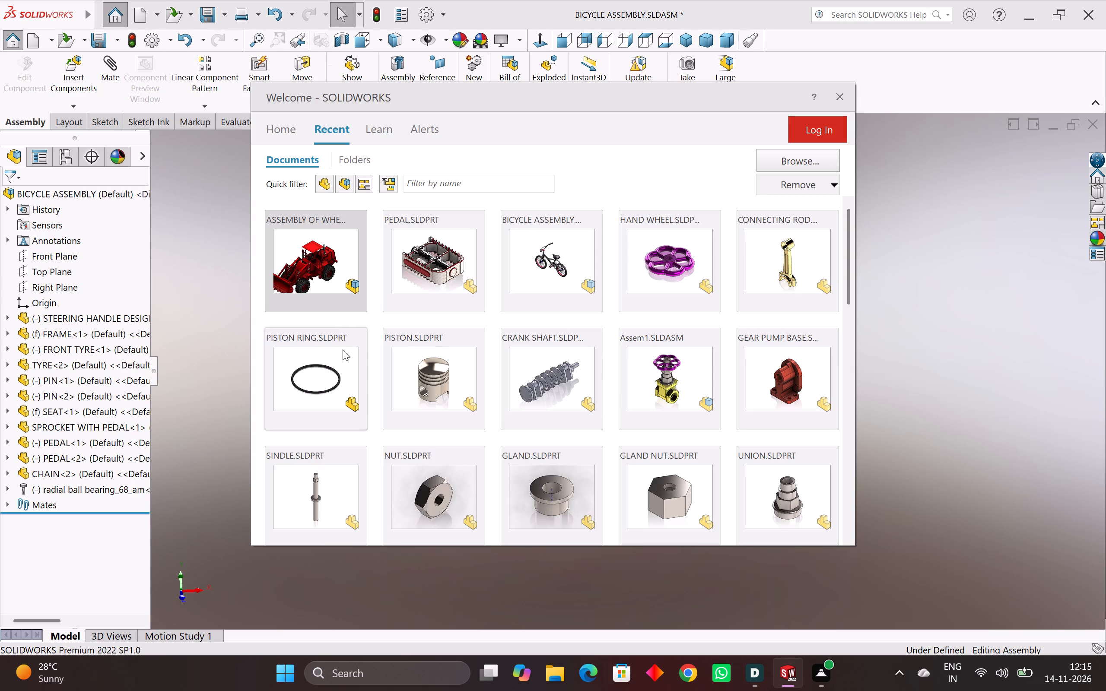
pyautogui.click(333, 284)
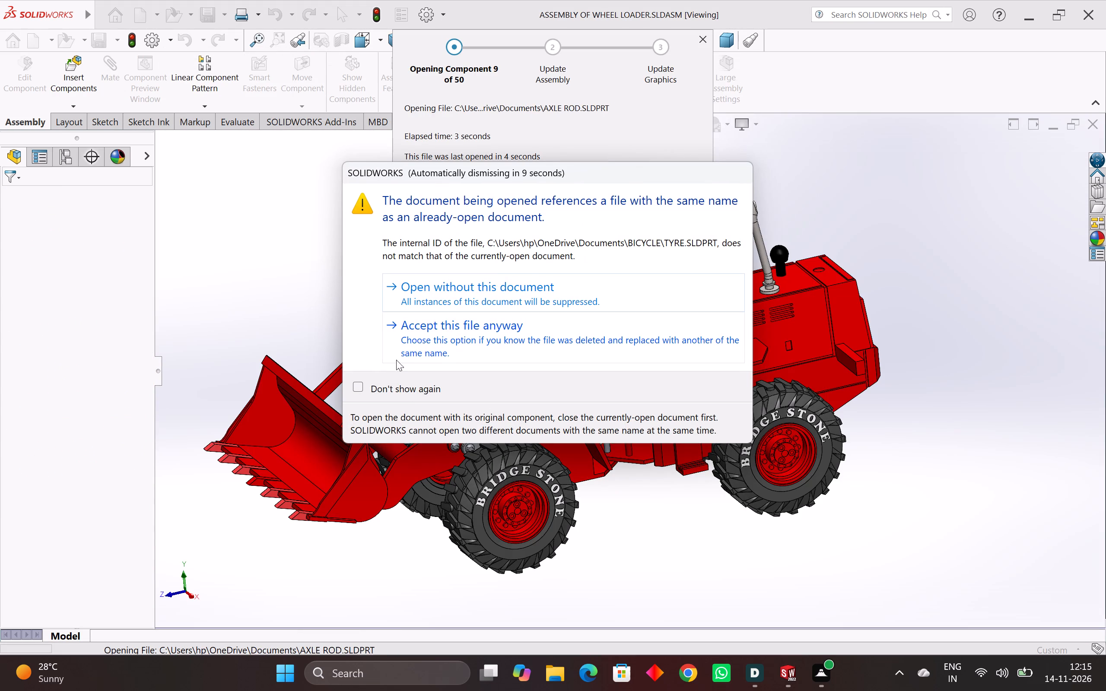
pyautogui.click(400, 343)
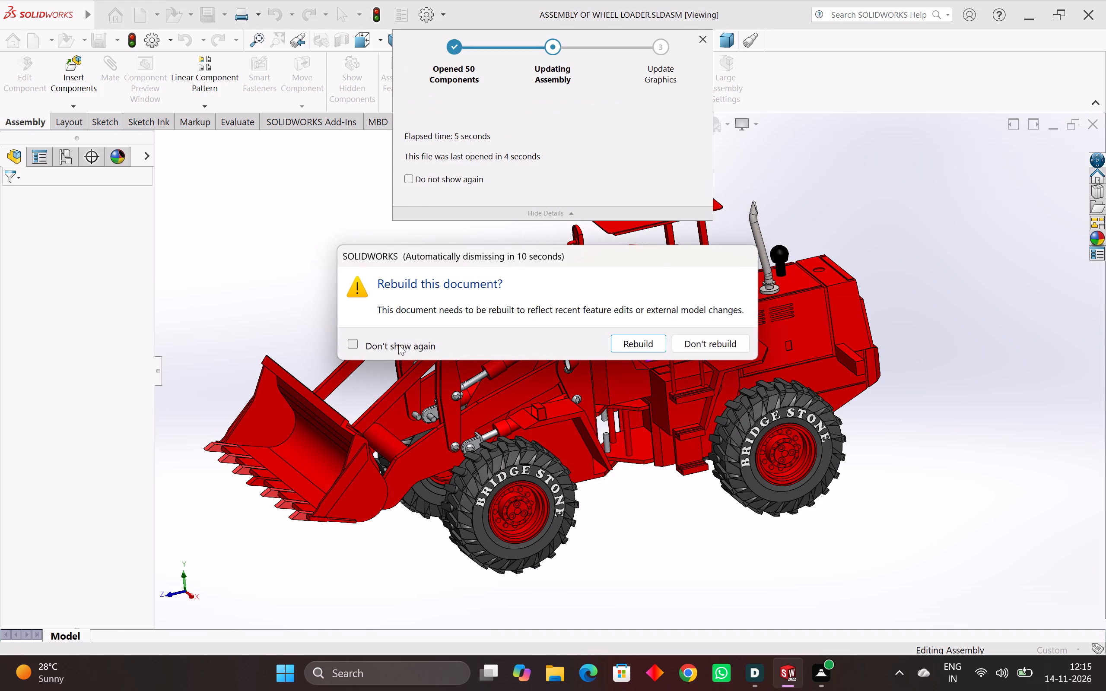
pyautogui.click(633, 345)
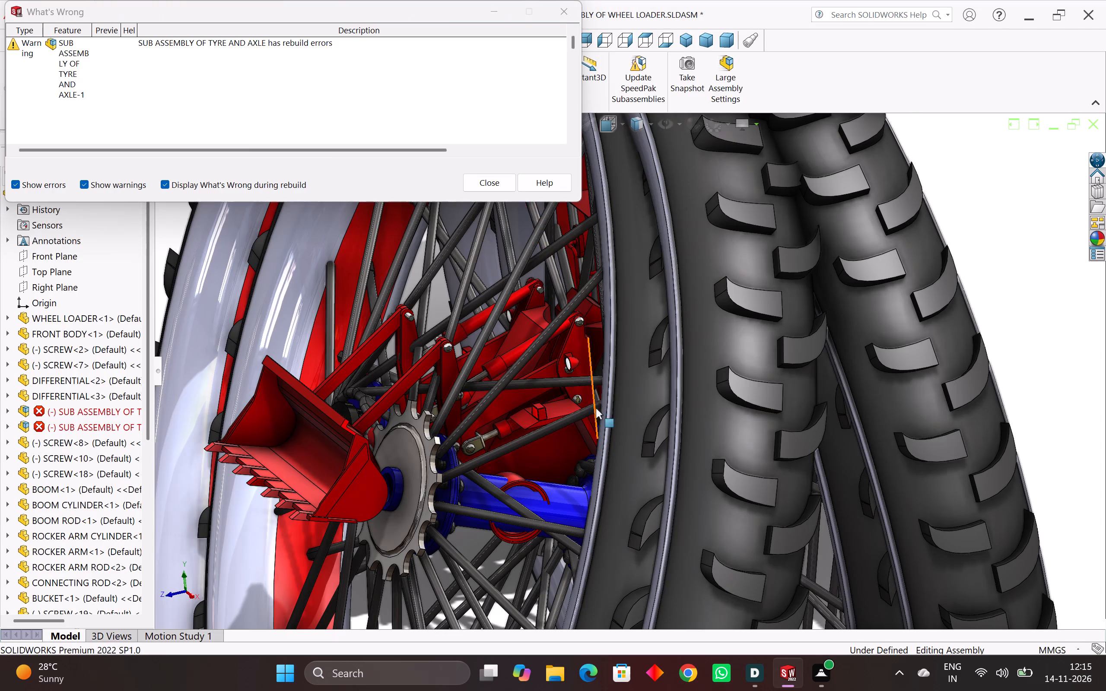
# Examine the wheel loader assembly's tyres, spokes and bucket up close and from several angles, then close the rebuild error report.
pyautogui.scroll(-4, 598, 411)
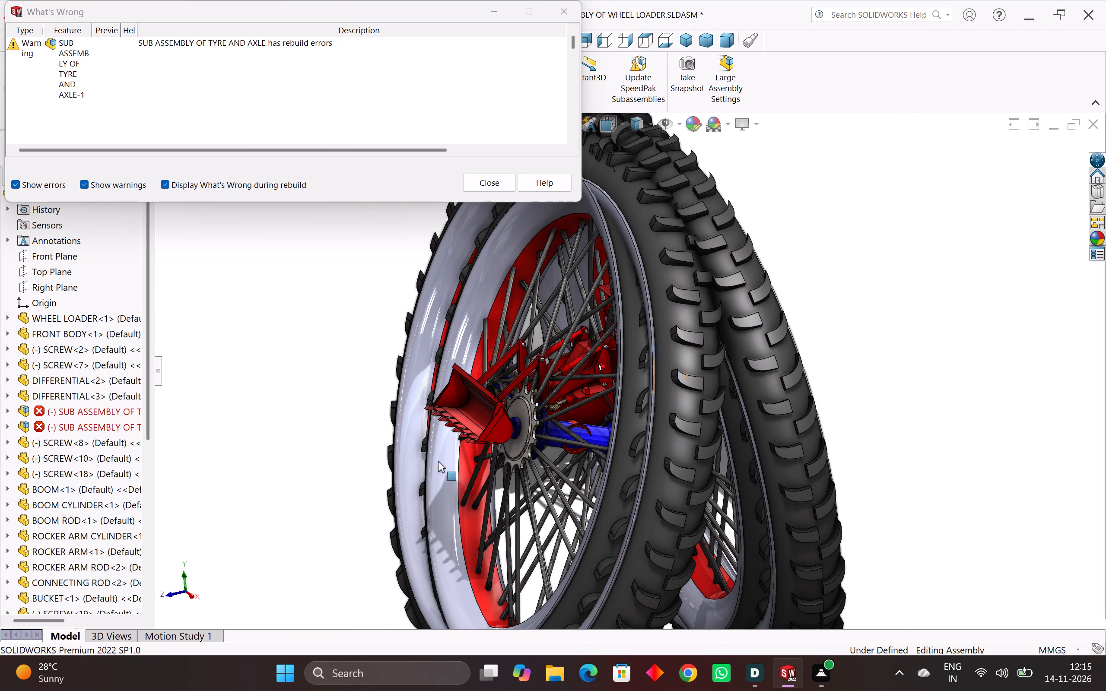
pyautogui.scroll(3, 547, 422)
pyautogui.scroll(4, 604, 446)
pyautogui.moveTo(604, 446); pyautogui.dragTo(649, 517, button='middle')
pyautogui.scroll(-4, 647, 518)
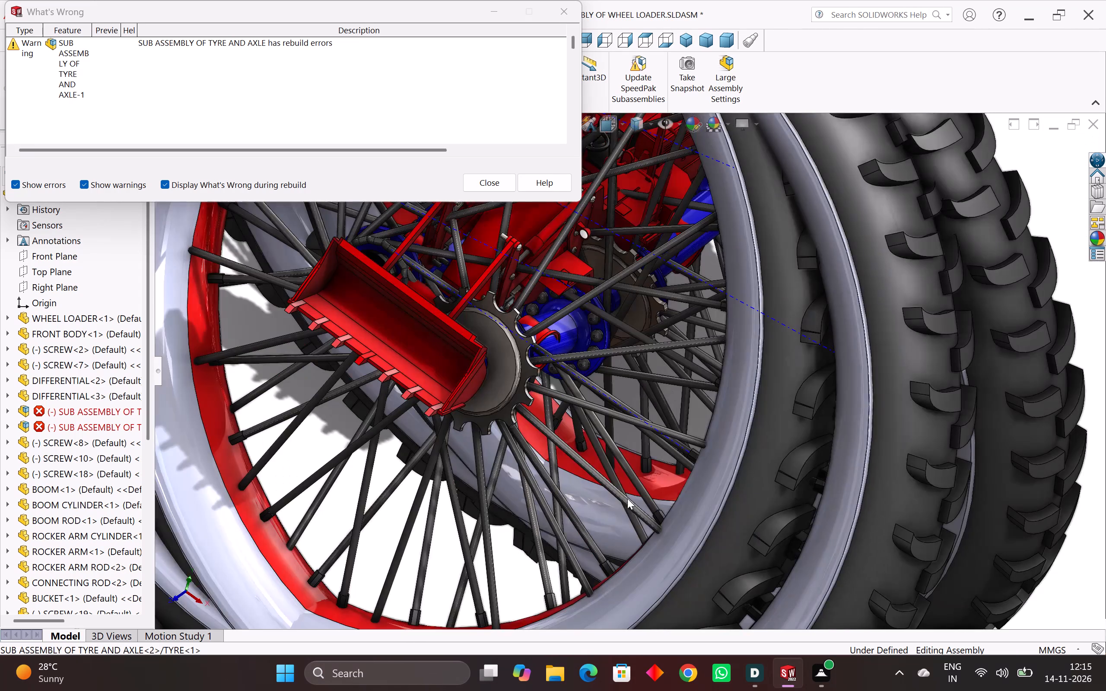
pyautogui.scroll(-4, 621, 484)
pyautogui.moveTo(621, 484); pyautogui.dragTo(493, 543, button='middle')
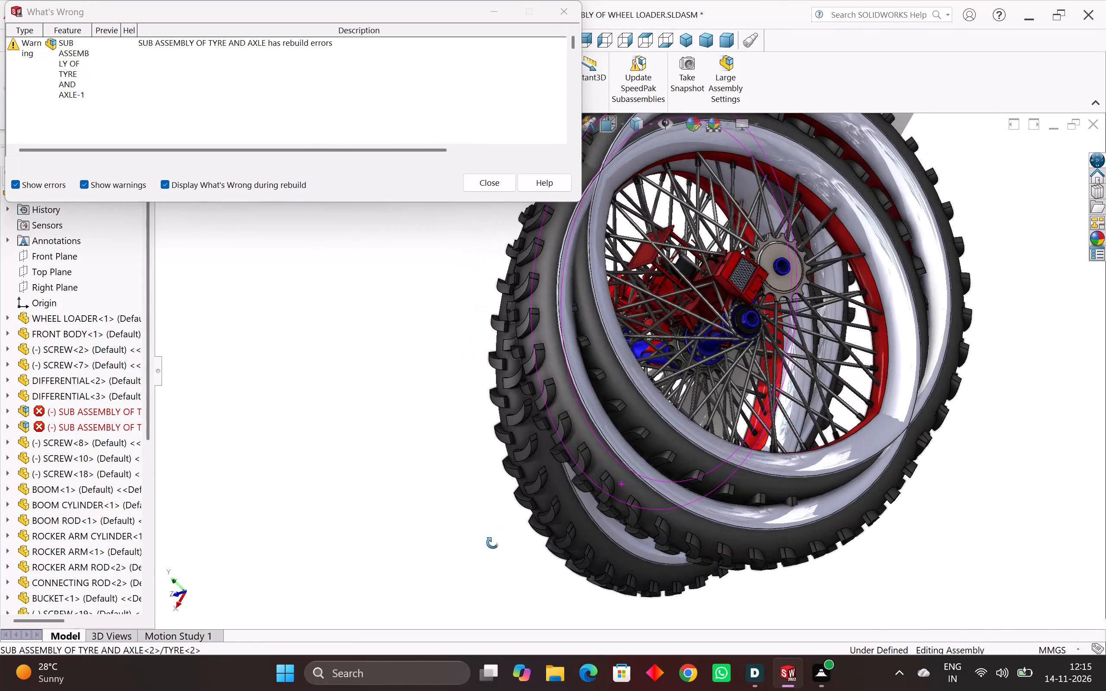
pyautogui.moveTo(493, 543); pyautogui.dragTo(533, 550, button='middle')
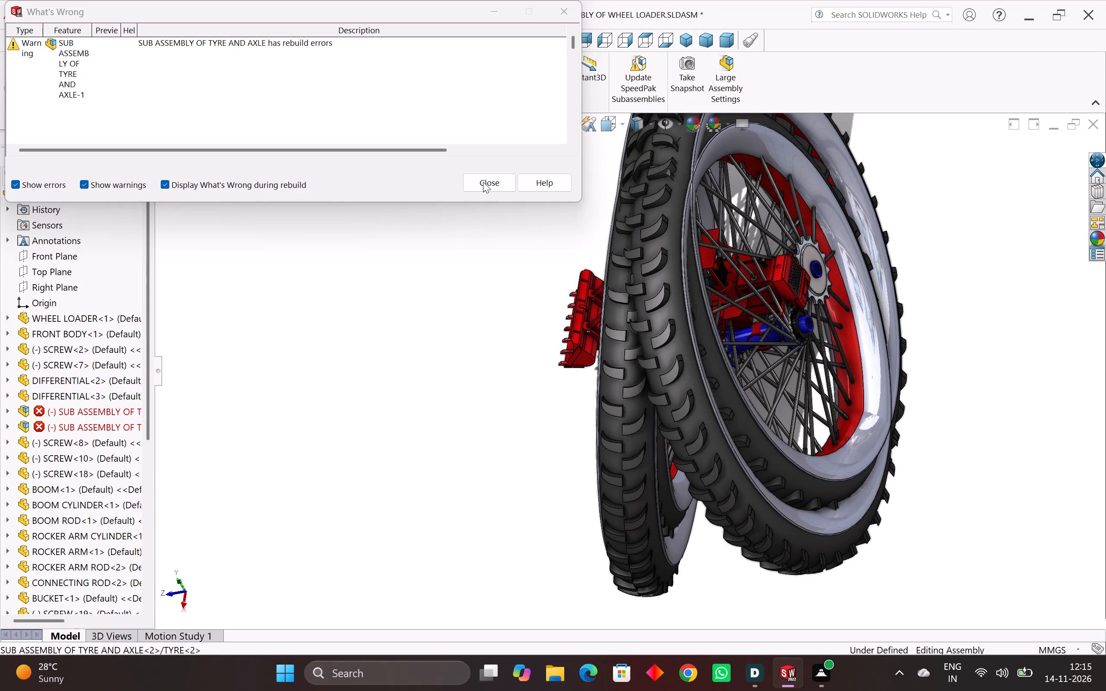
pyautogui.click(483, 181)
pyautogui.click(276, 6)
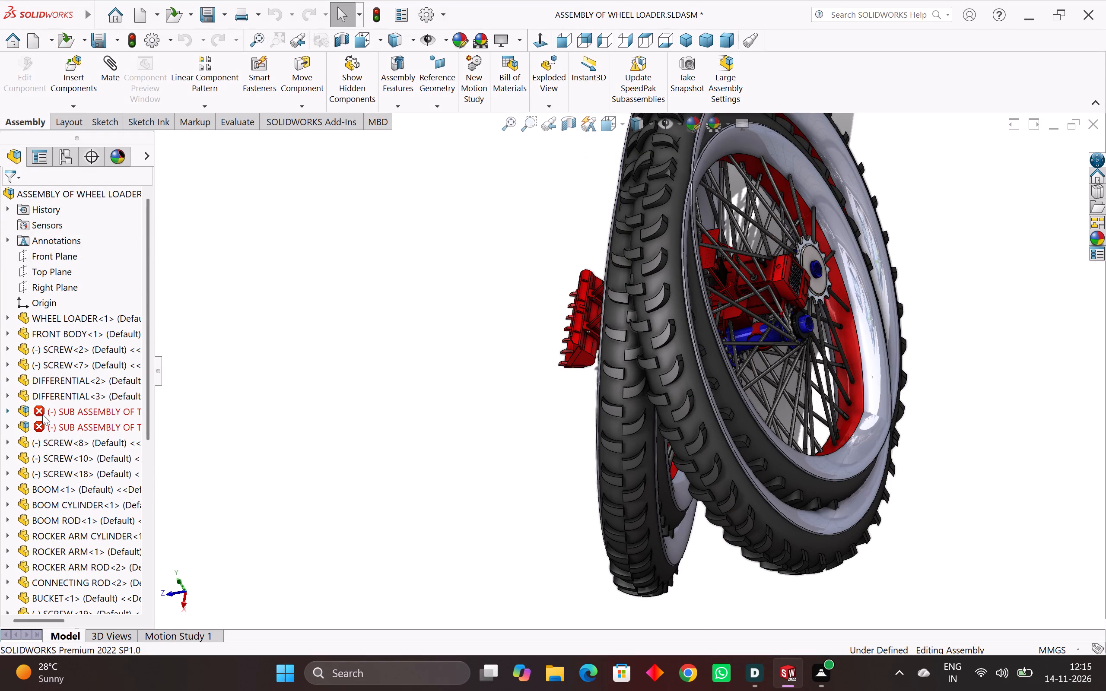
# Expand the first tyre-and-axle subassembly and select its TYRE<1> component to locate it in the model.
pyautogui.click(8, 407)
pyautogui.scroll(-2, 70, 448)
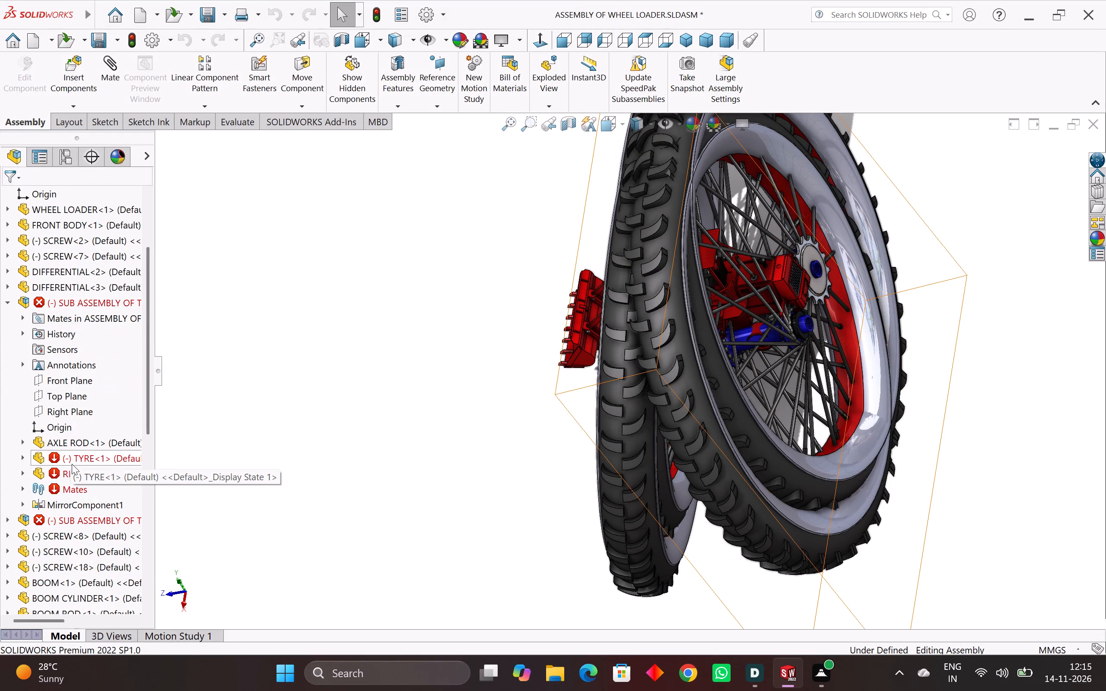
pyautogui.rightClick(76, 456)
pyautogui.click(449, 403)
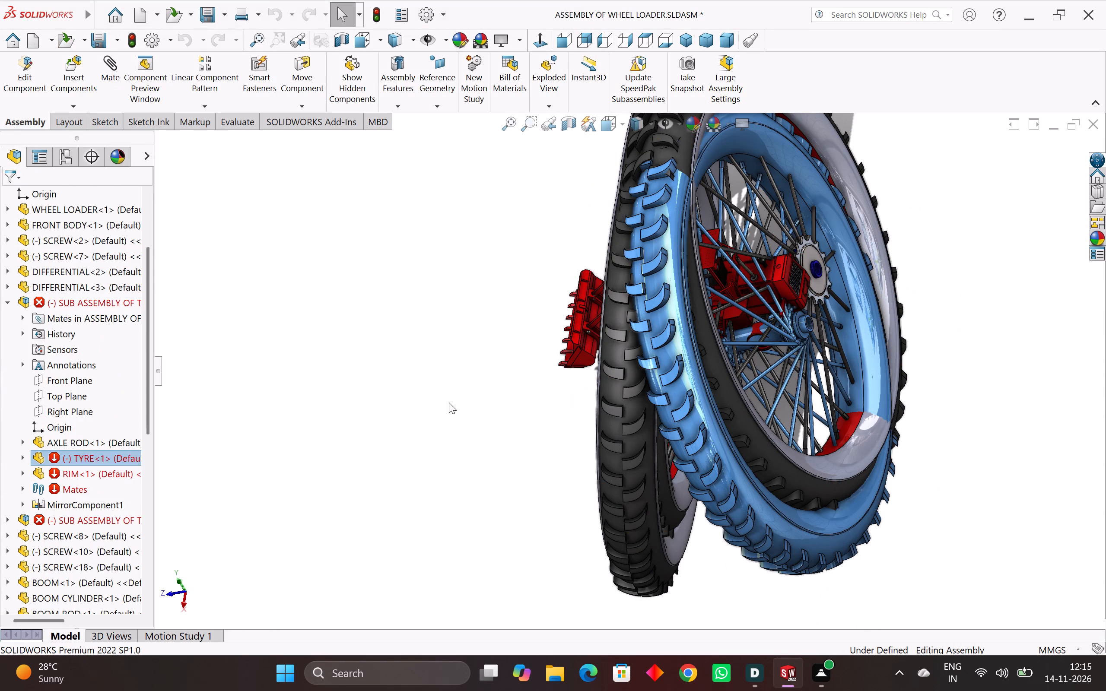
pyautogui.scroll(-4, 272, 529)
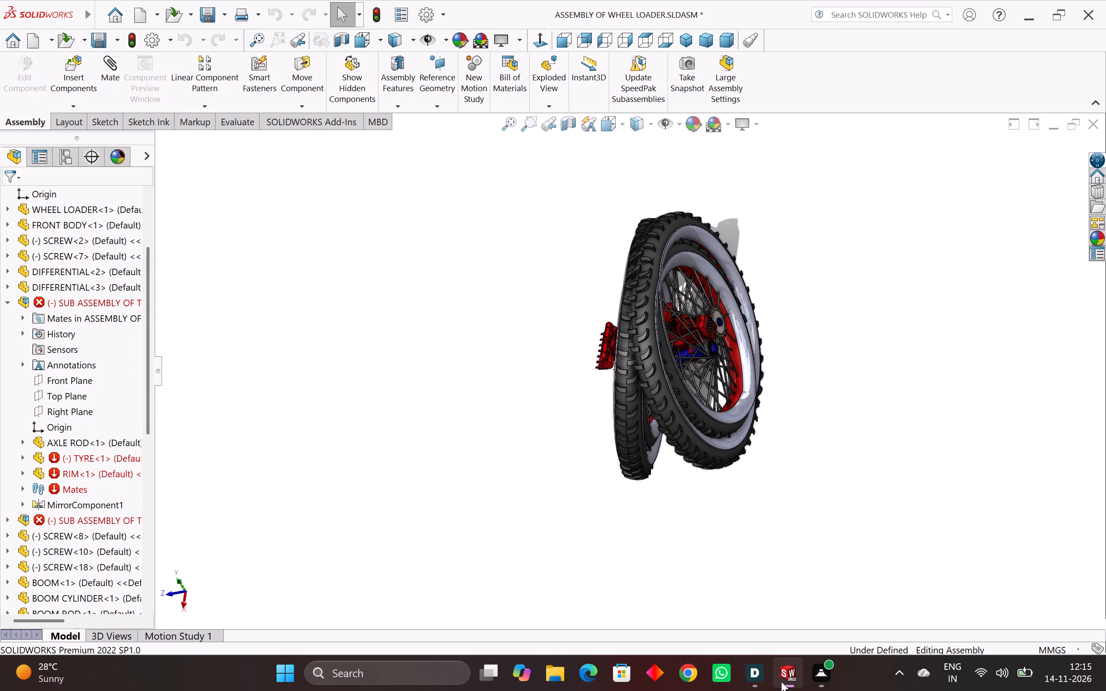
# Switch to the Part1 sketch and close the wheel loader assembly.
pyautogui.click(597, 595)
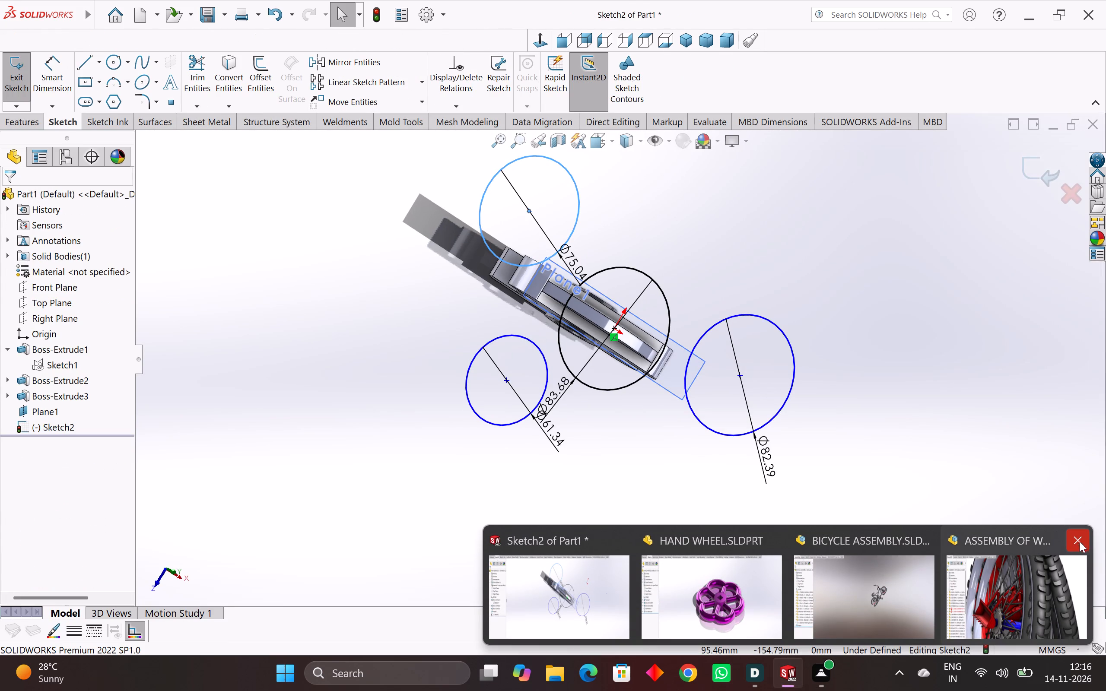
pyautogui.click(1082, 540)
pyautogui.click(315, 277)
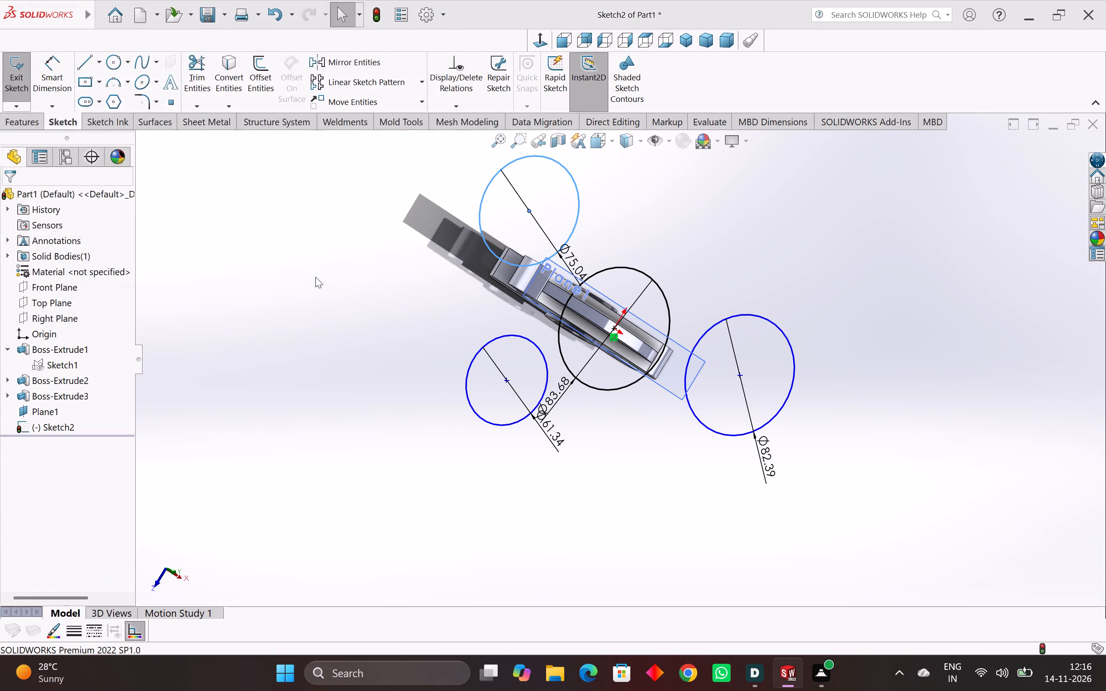
# Close the bicycle assembly, discarding the changes to its modified documents.
pyautogui.scroll(4, 708, 325)
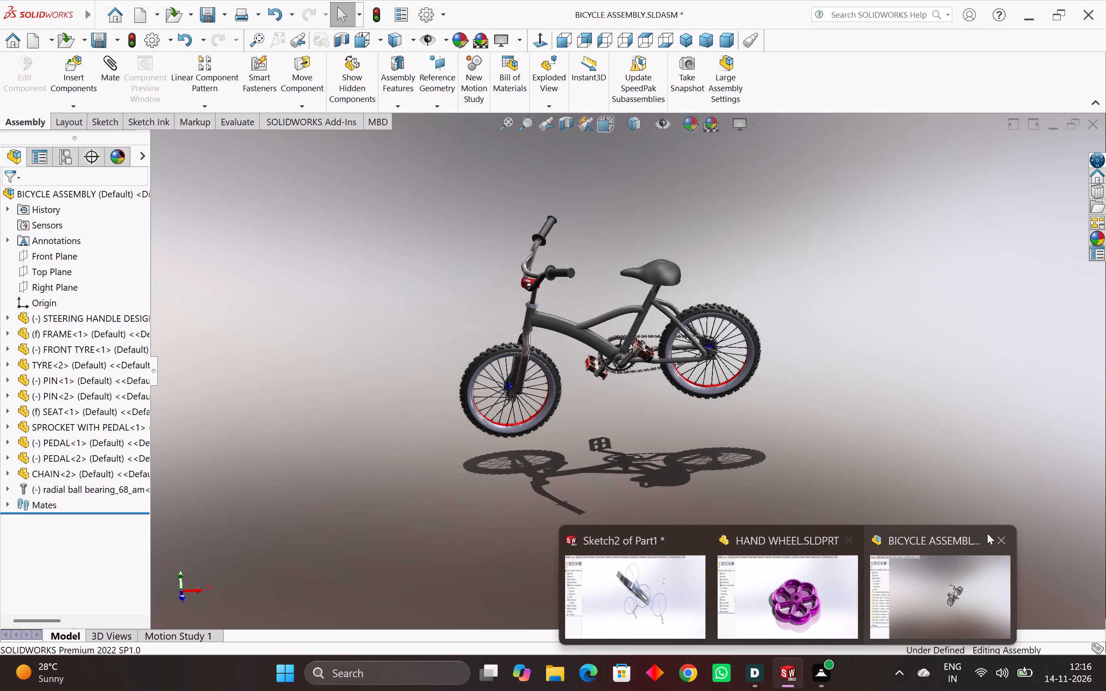
pyautogui.click(999, 535)
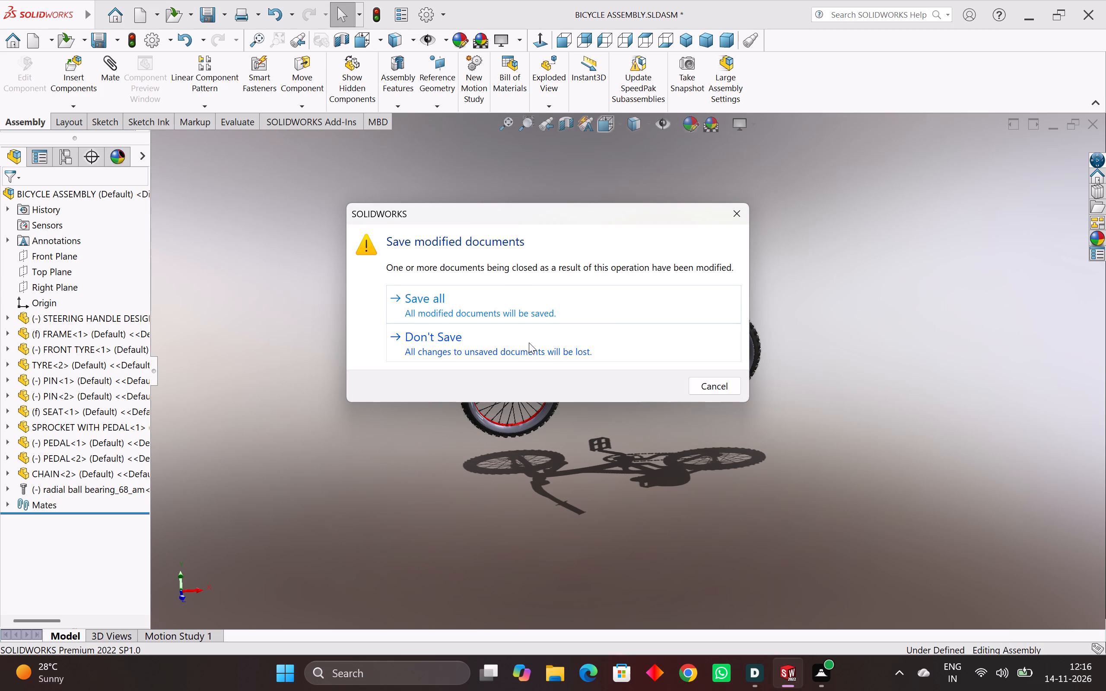
pyautogui.click(529, 342)
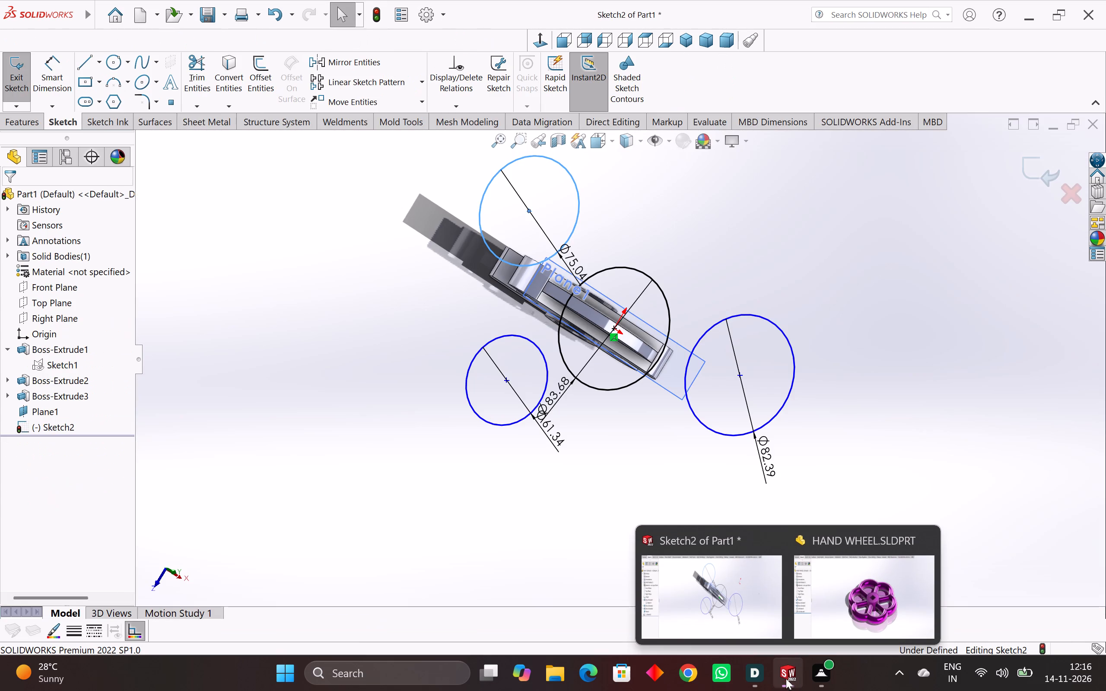
# Close the HAND WHEEL part and return to the Part1 sketch.
pyautogui.click(928, 533)
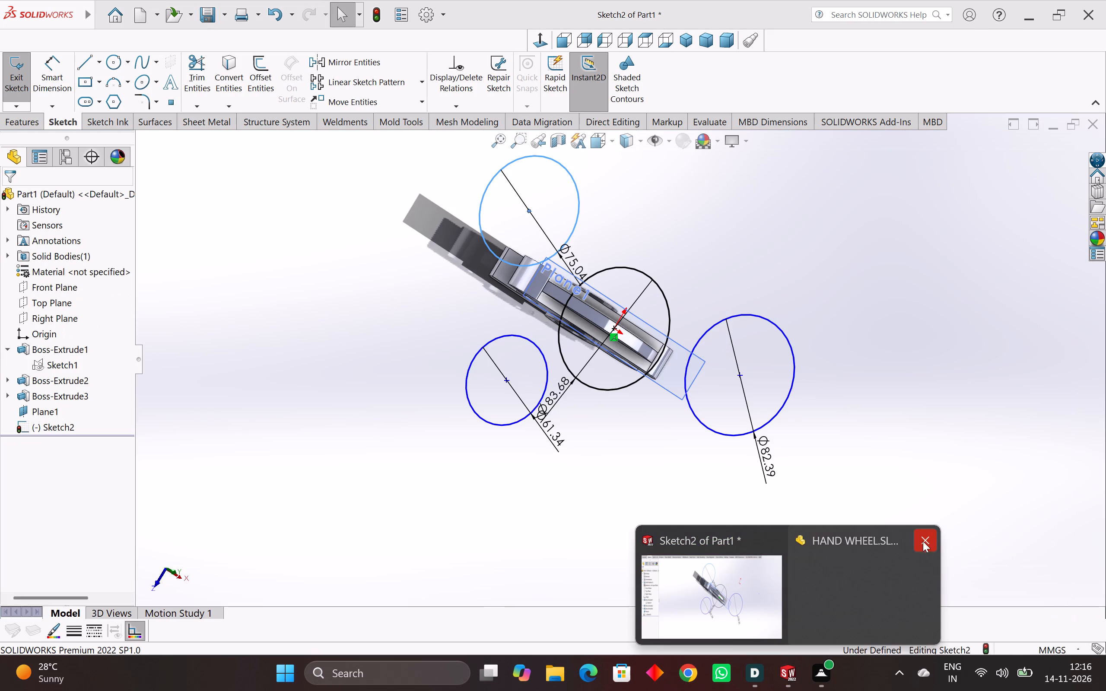
pyautogui.click(728, 595)
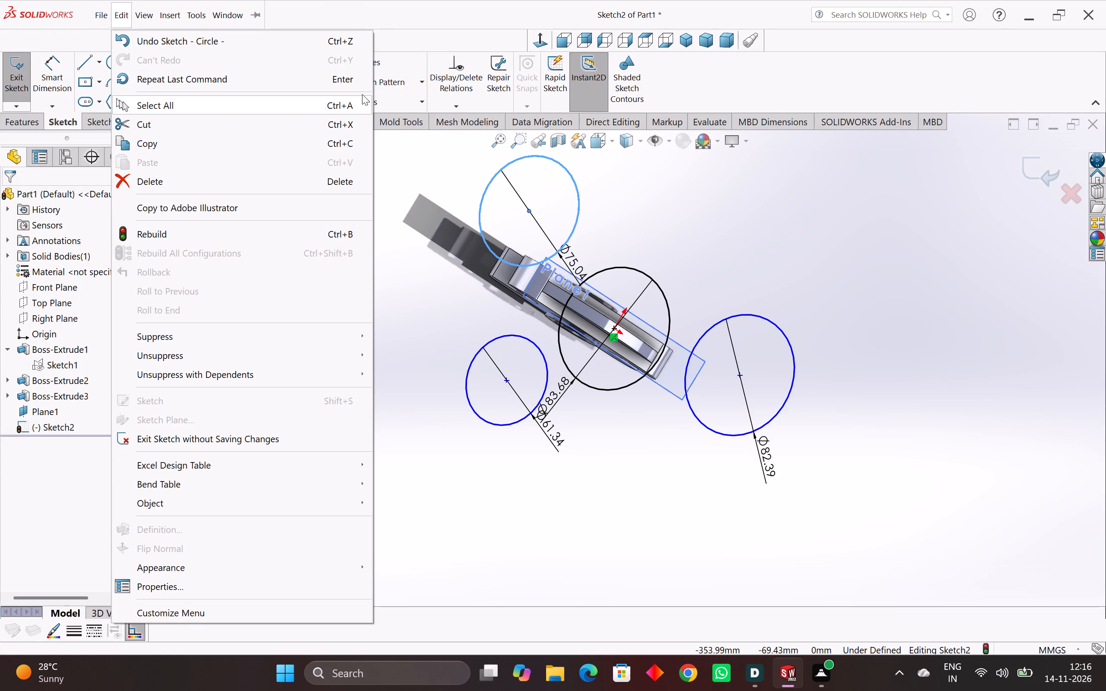
pyautogui.click(812, 238)
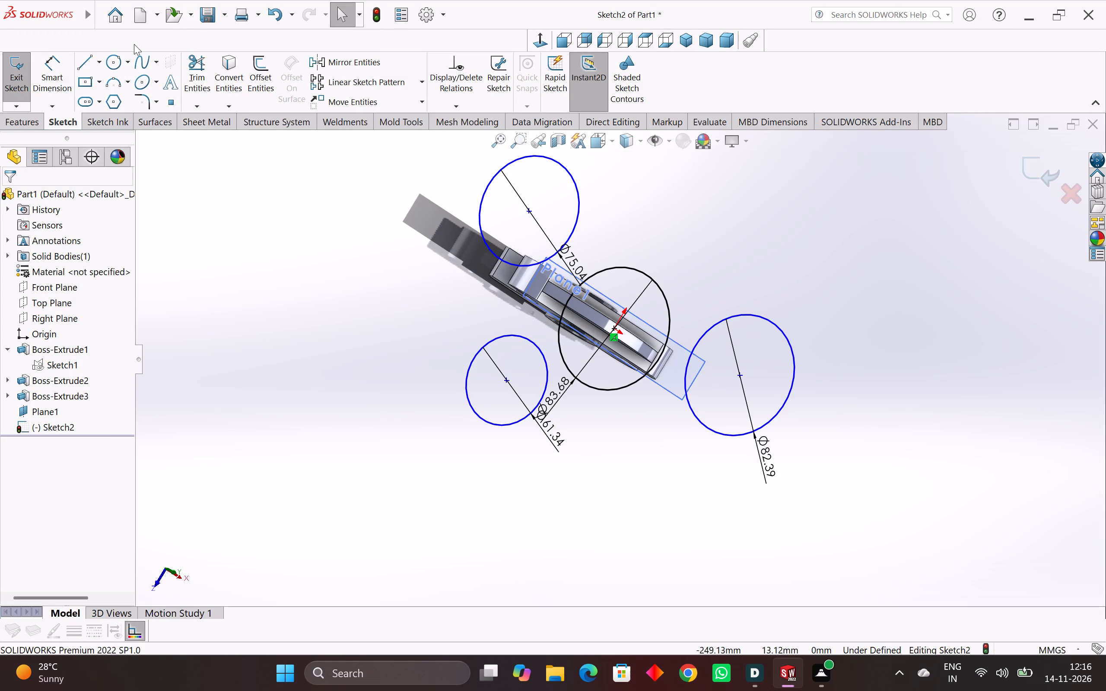
# Set the level of detail to the Less (faster) extreme in the system performance options.
pyautogui.click(429, 7)
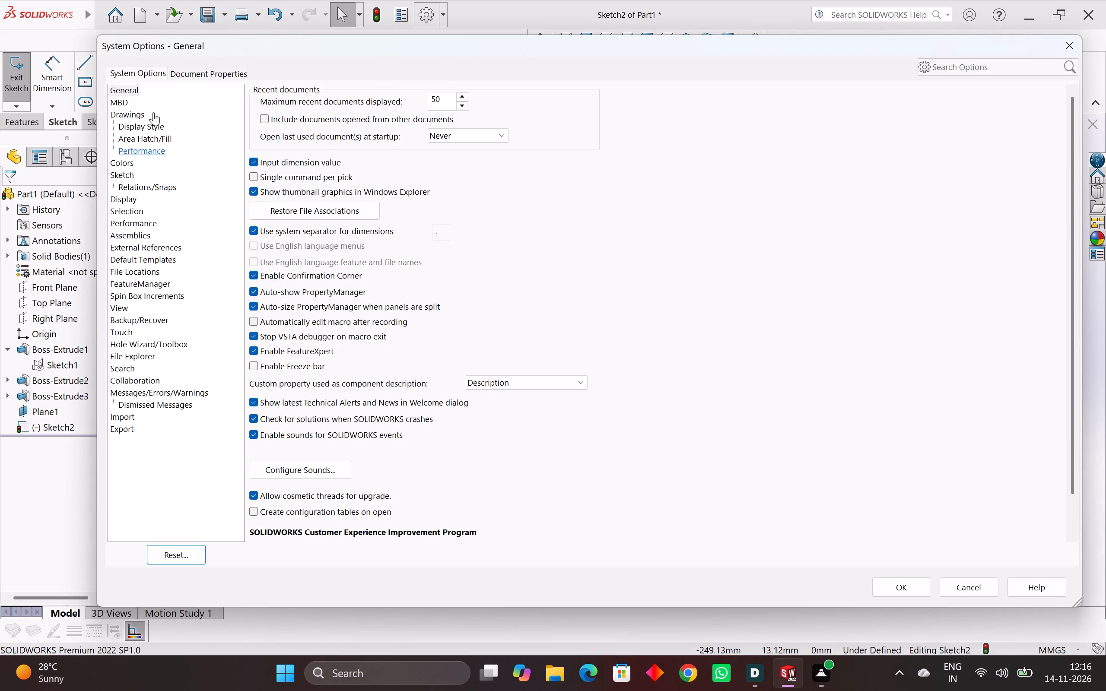
pyautogui.click(185, 78)
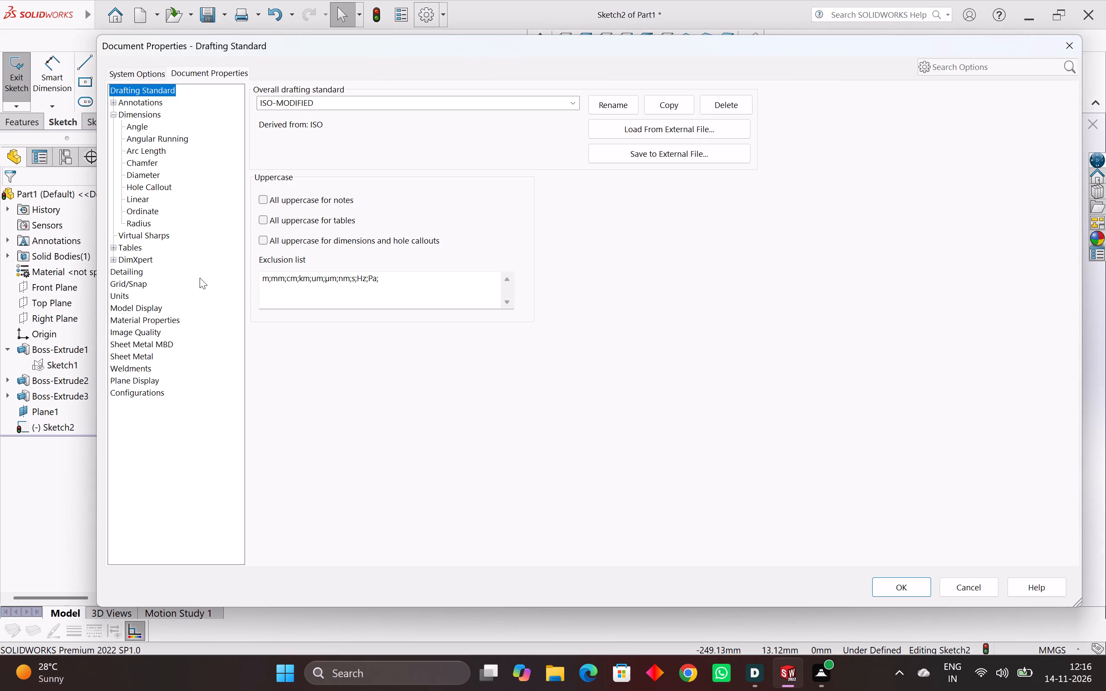
pyautogui.click(146, 336)
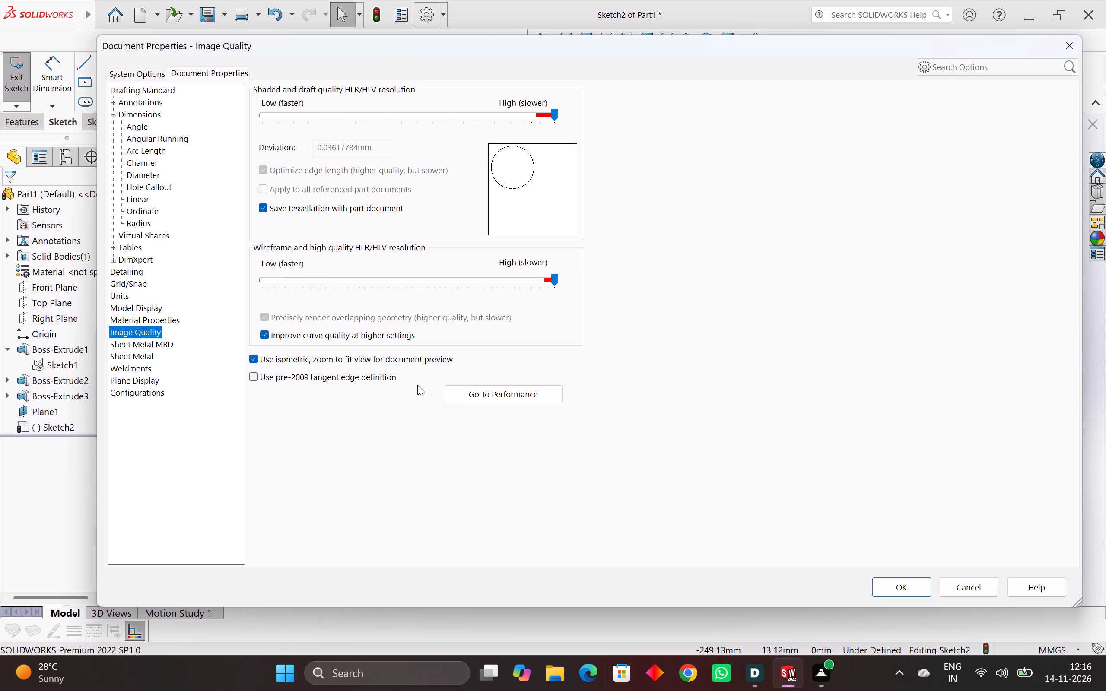
pyautogui.click(454, 395)
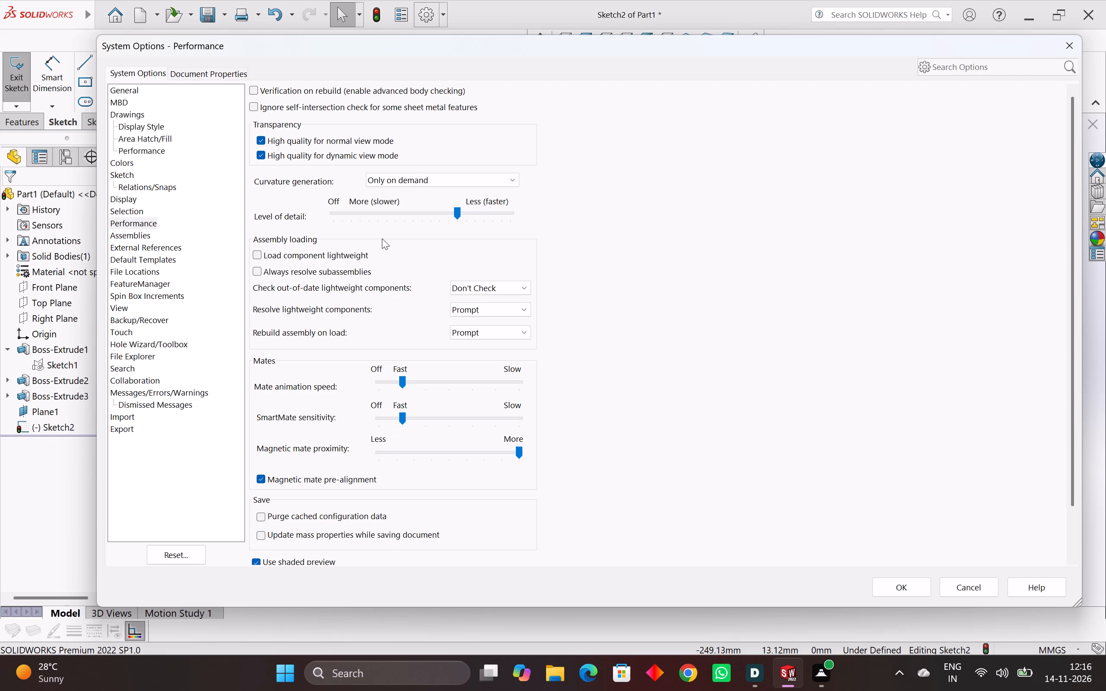
pyautogui.moveTo(455, 212); pyautogui.dragTo(547, 211)
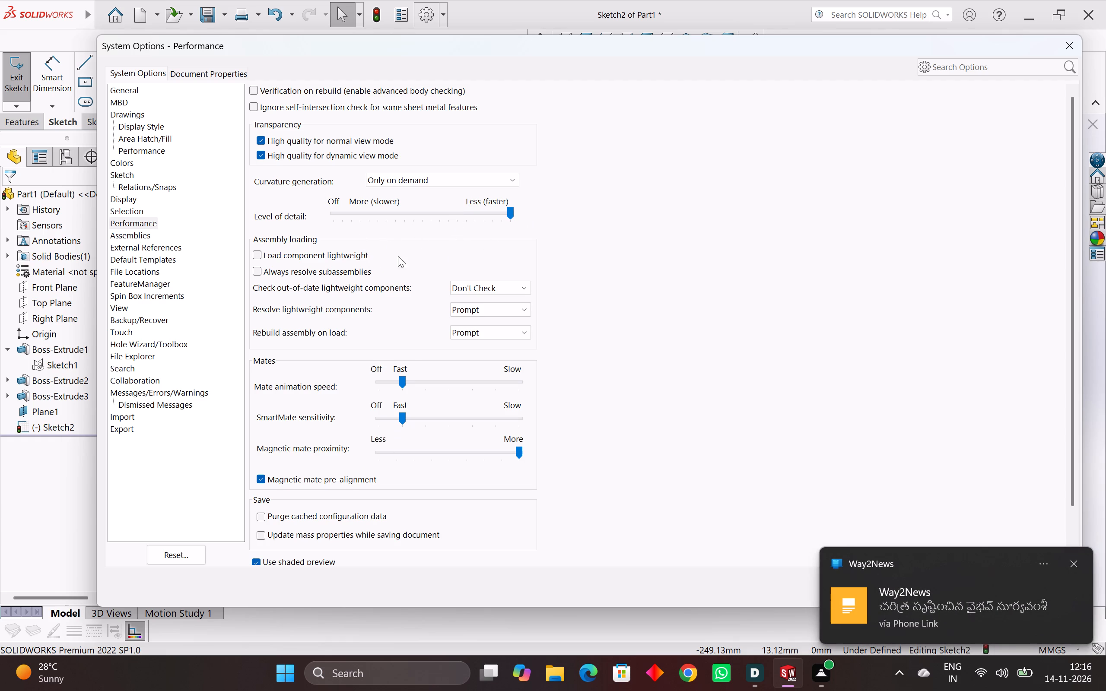
pyautogui.scroll(-1, 462, 403)
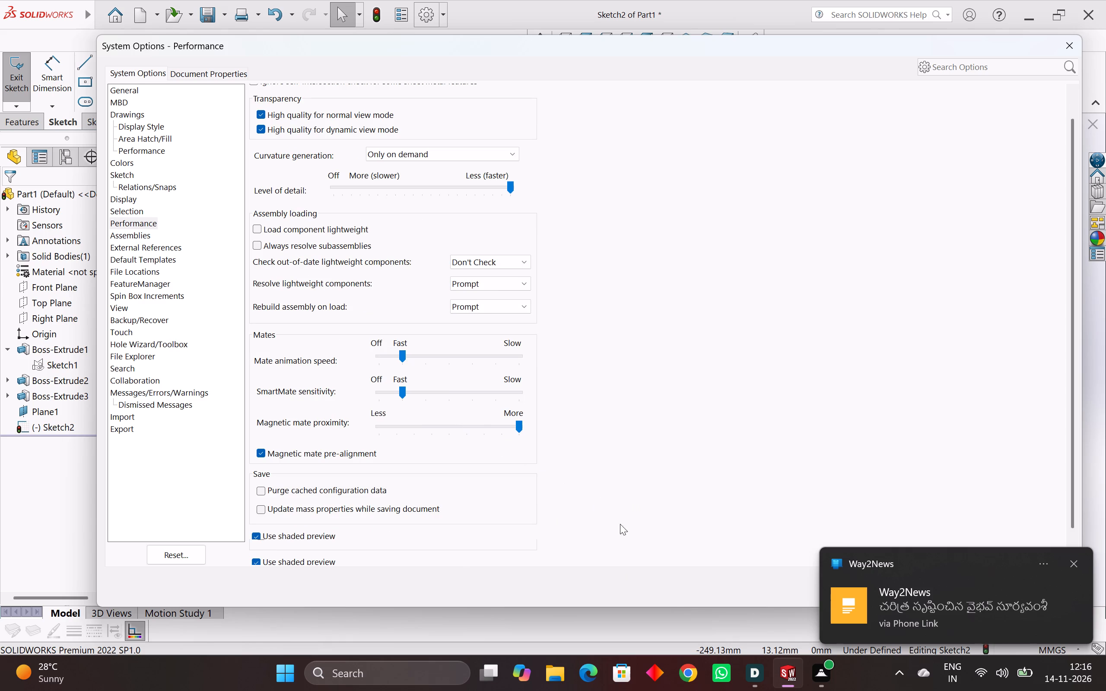
pyautogui.click(684, 602)
pyautogui.click(1076, 560)
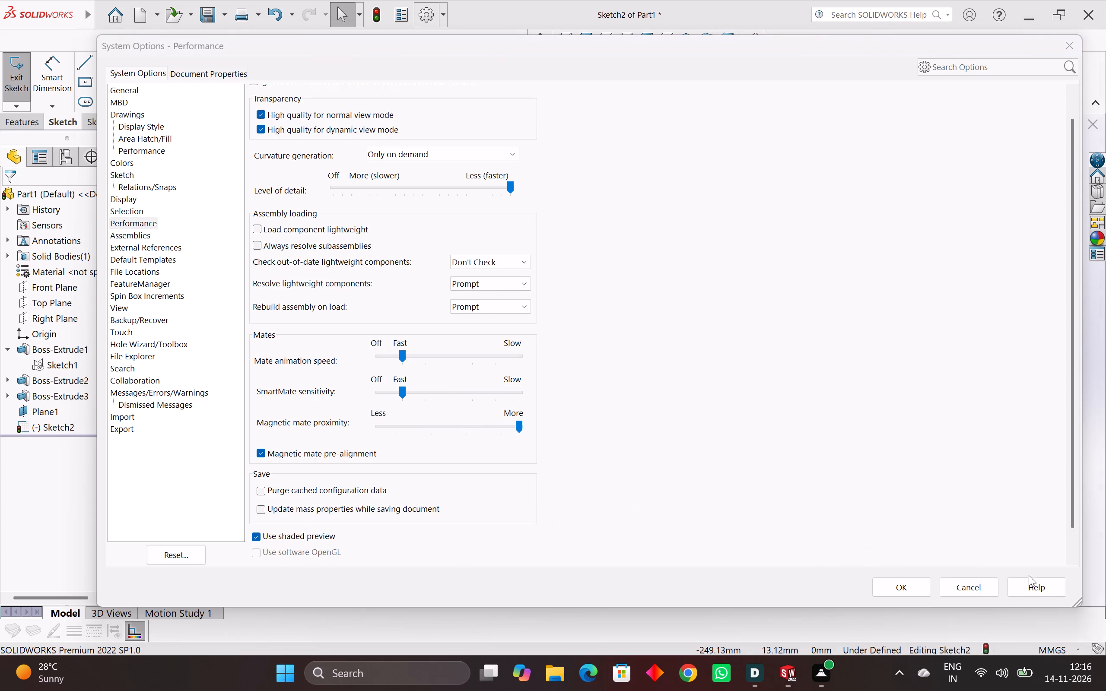
pyautogui.click(903, 587)
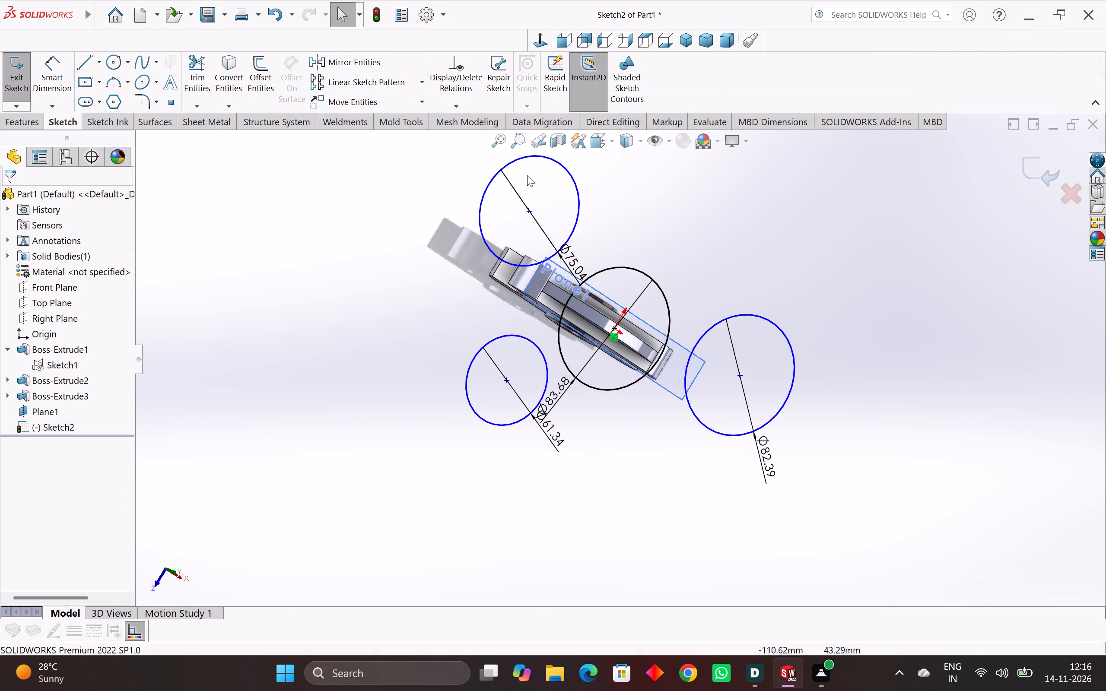
# Examine the plate and the sketched circles on its offset plane from an oblique angle.
pyautogui.scroll(-3, 593, 293)
pyautogui.moveTo(593, 306); pyautogui.dragTo(450, 553, button='middle')
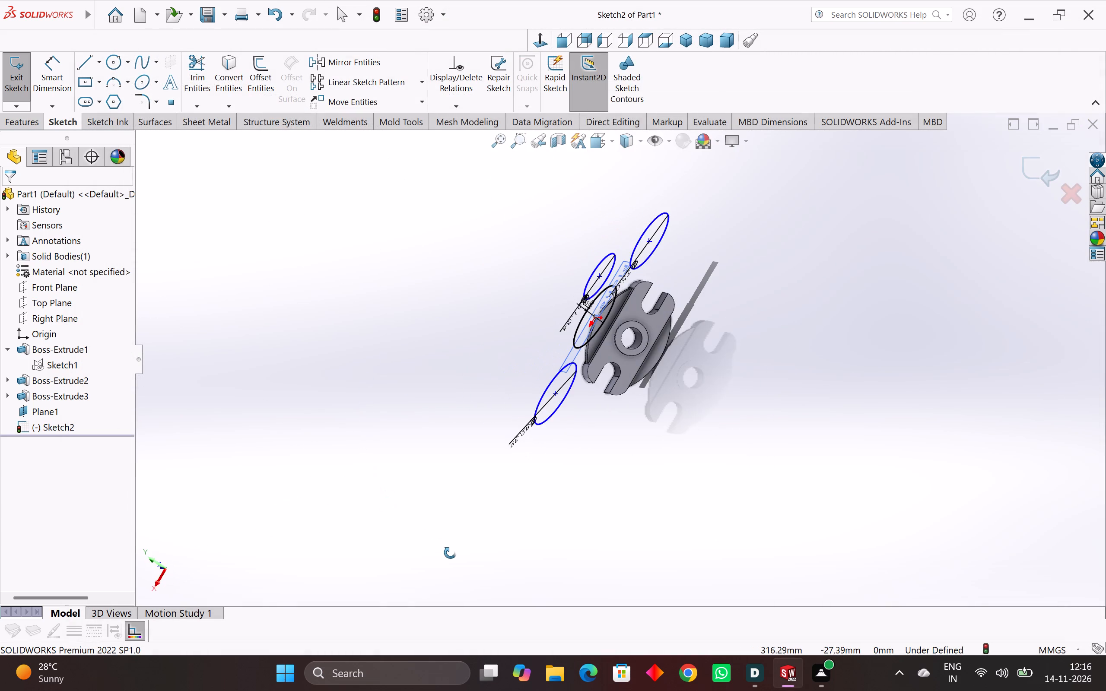
pyautogui.moveTo(450, 553); pyautogui.dragTo(468, 557, button='middle')
pyautogui.scroll(4, 559, 434)
pyautogui.scroll(-4, 617, 363)
pyautogui.scroll(2, 565, 267)
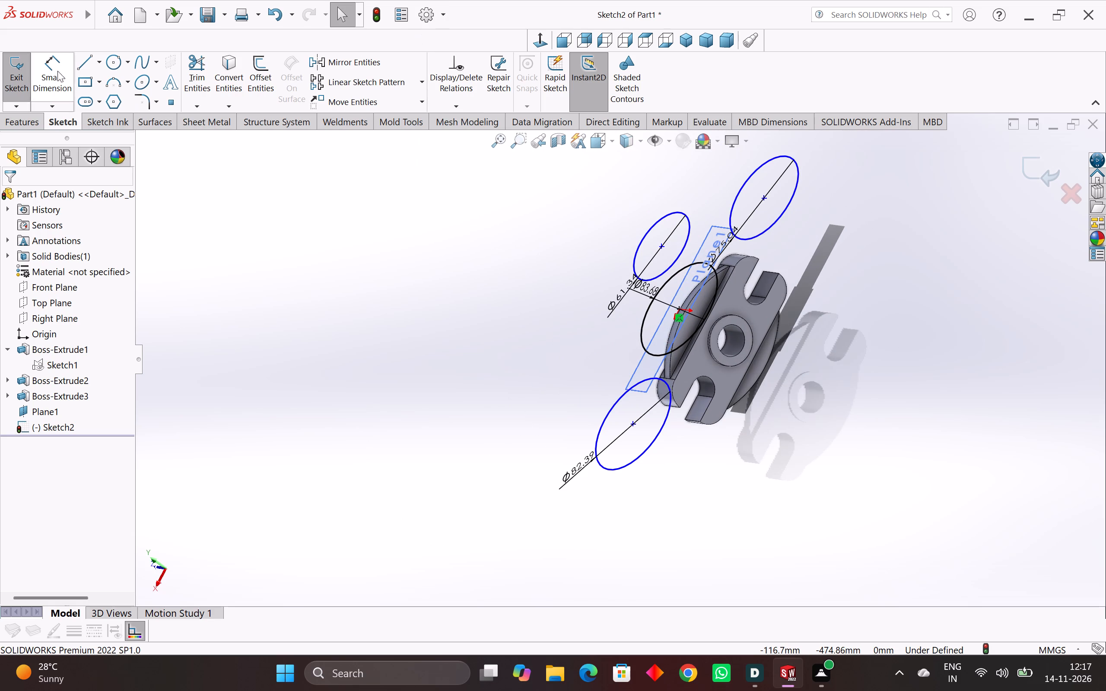
# Open the wheel loader assembly from the recent documents.
pyautogui.click(188, 19)
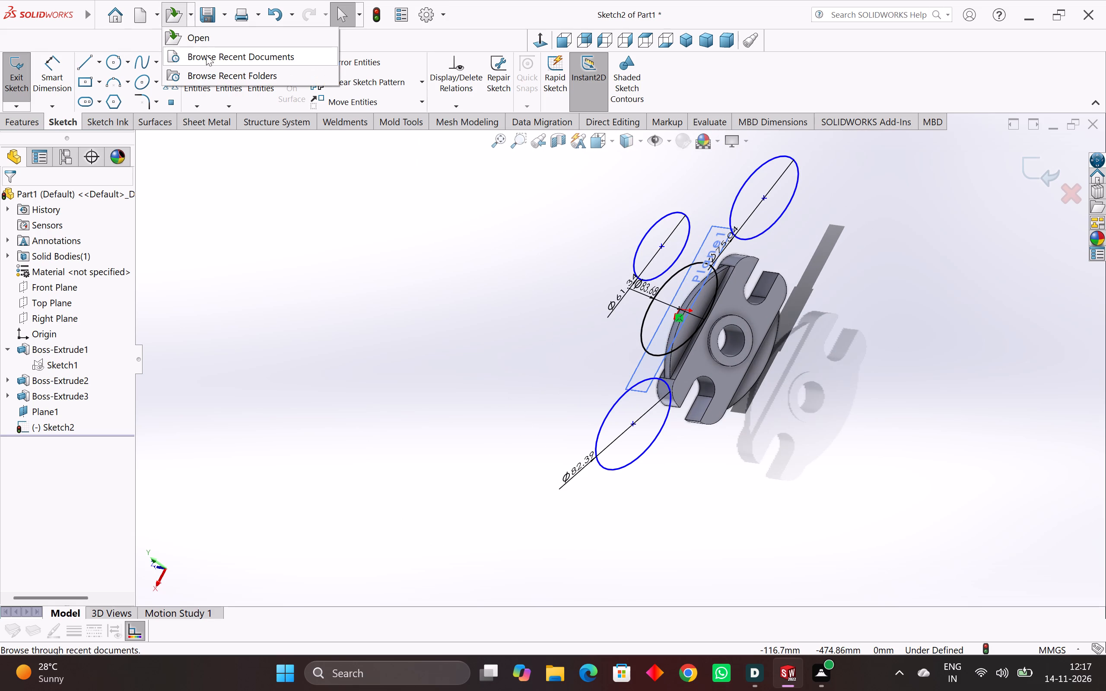
pyautogui.click(206, 55)
pyautogui.click(333, 246)
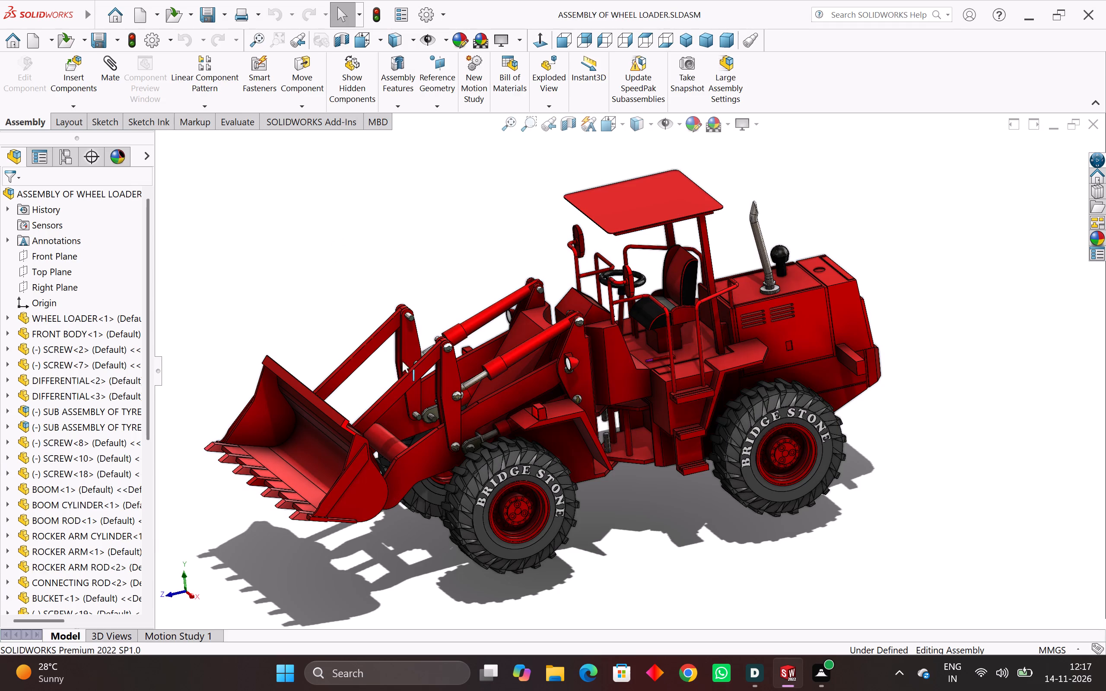
# Show the wheel loader assembly in isometric view and save it.
pyautogui.scroll(-3, 408, 371)
pyautogui.moveTo(429, 394); pyautogui.dragTo(684, 422, button='middle')
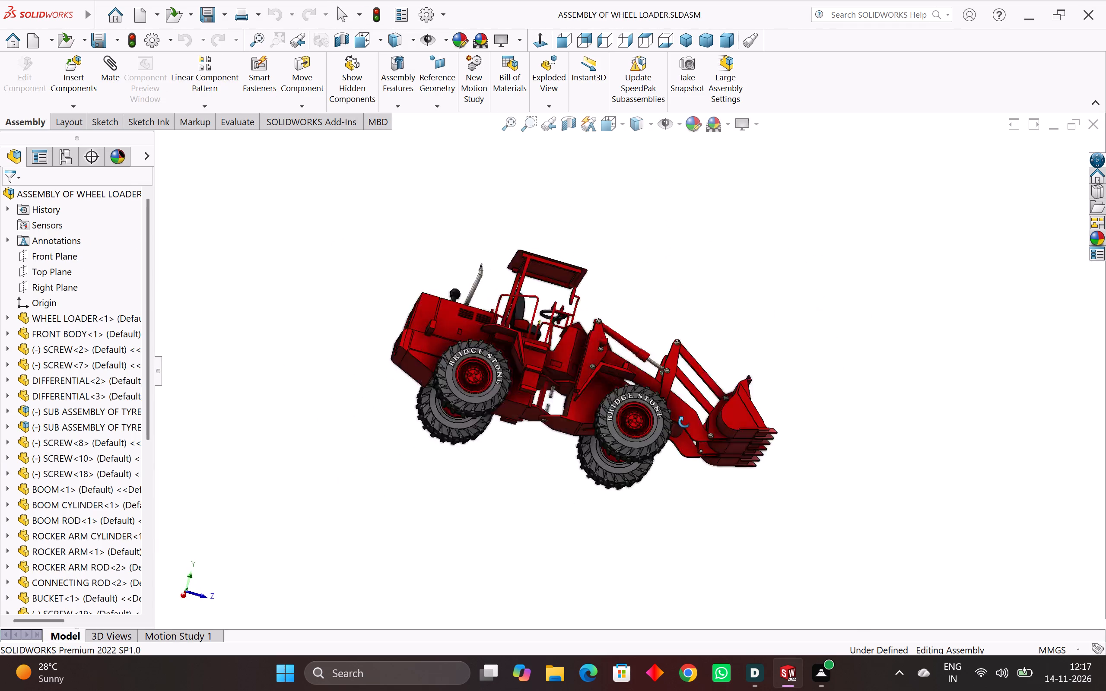
pyautogui.moveTo(684, 422); pyautogui.dragTo(381, 532, button='middle')
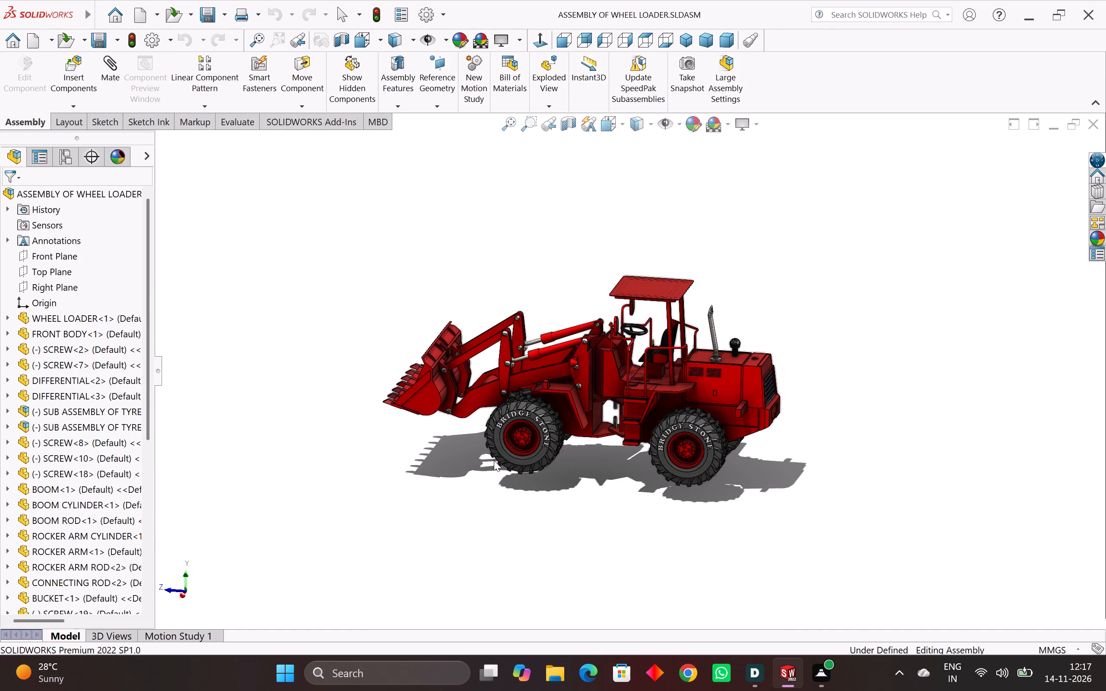
pyautogui.click(691, 40)
pyautogui.scroll(1, 744, 257)
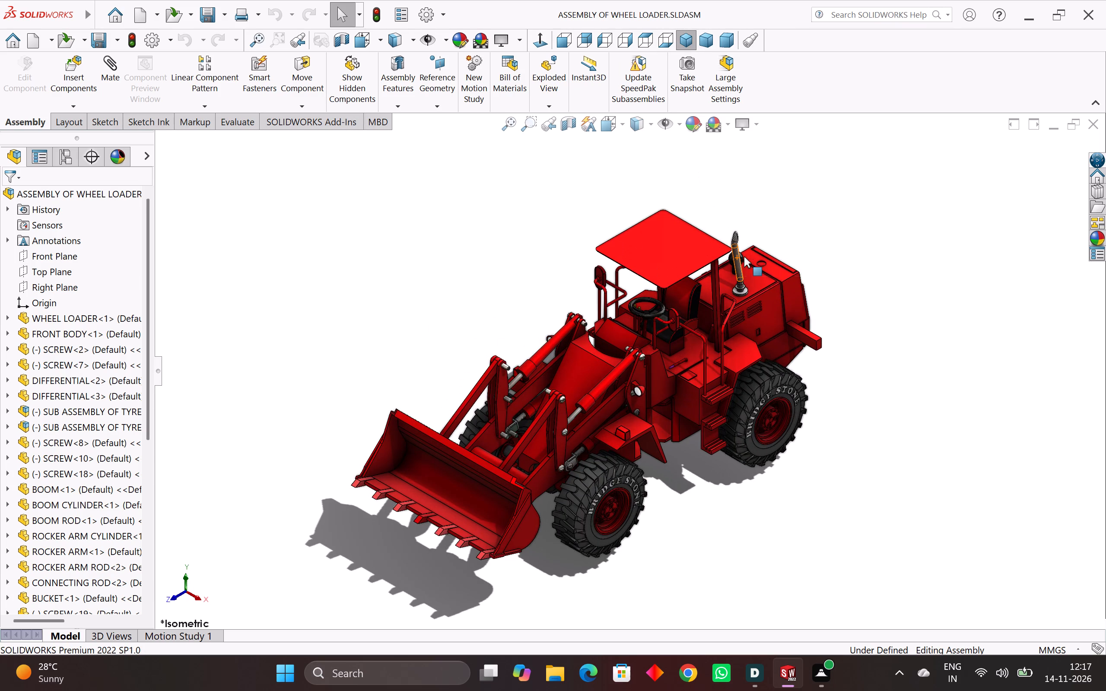
pyautogui.click(931, 238)
pyautogui.hotkey('ctrl', 's')
pyautogui.hotkey('ctrl', 's')
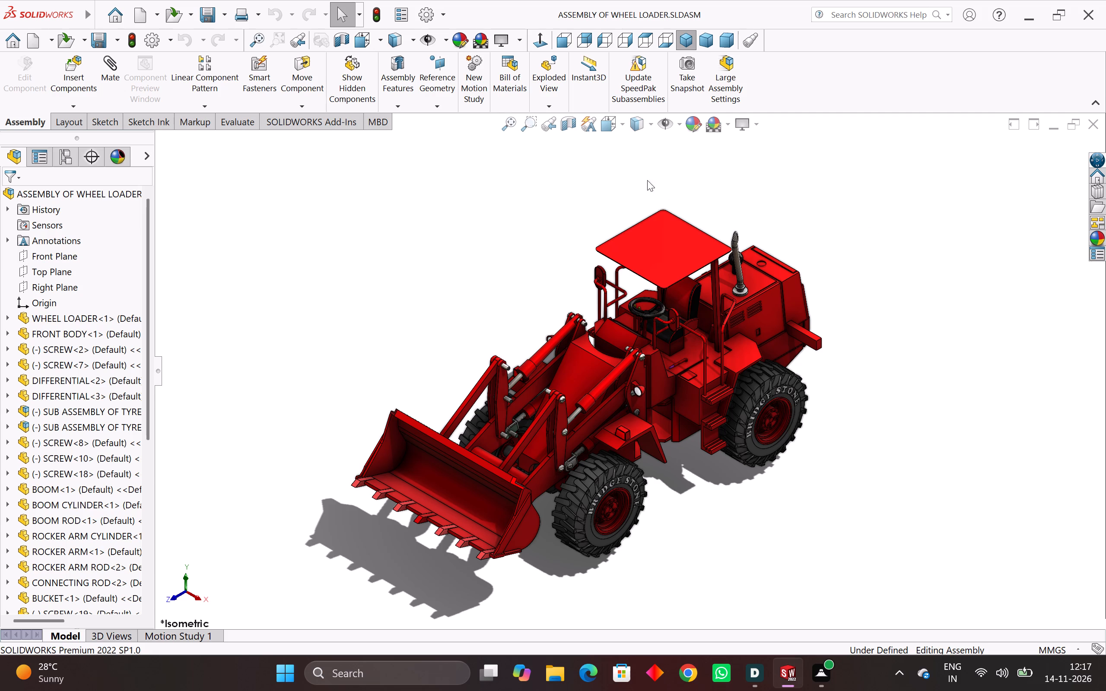
# Set both image quality resolutions, shaded/draft and wireframe, to the High (slower) extreme in the assembly's document properties.
pyautogui.click(441, 19)
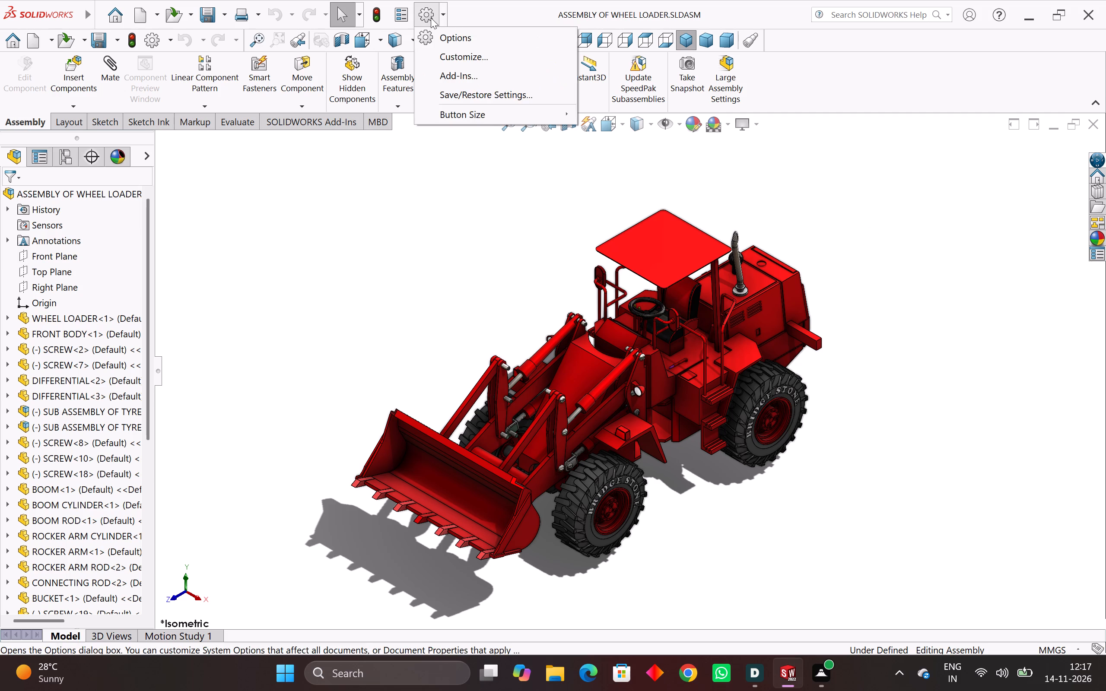
pyautogui.click(431, 18)
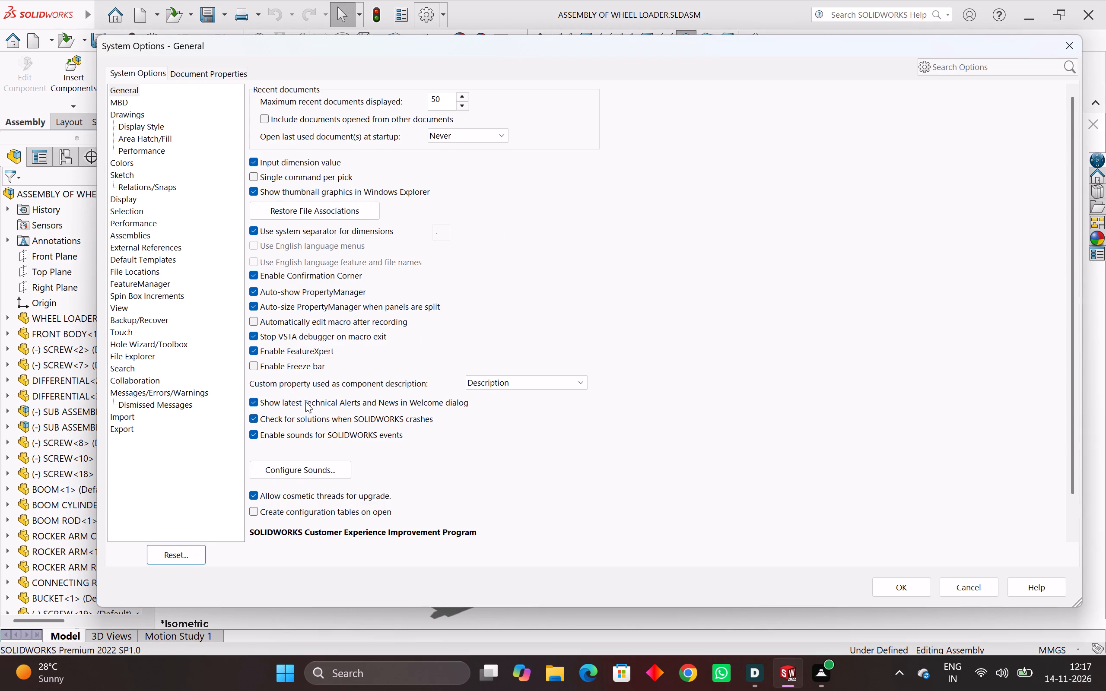
pyautogui.scroll(-3, 309, 407)
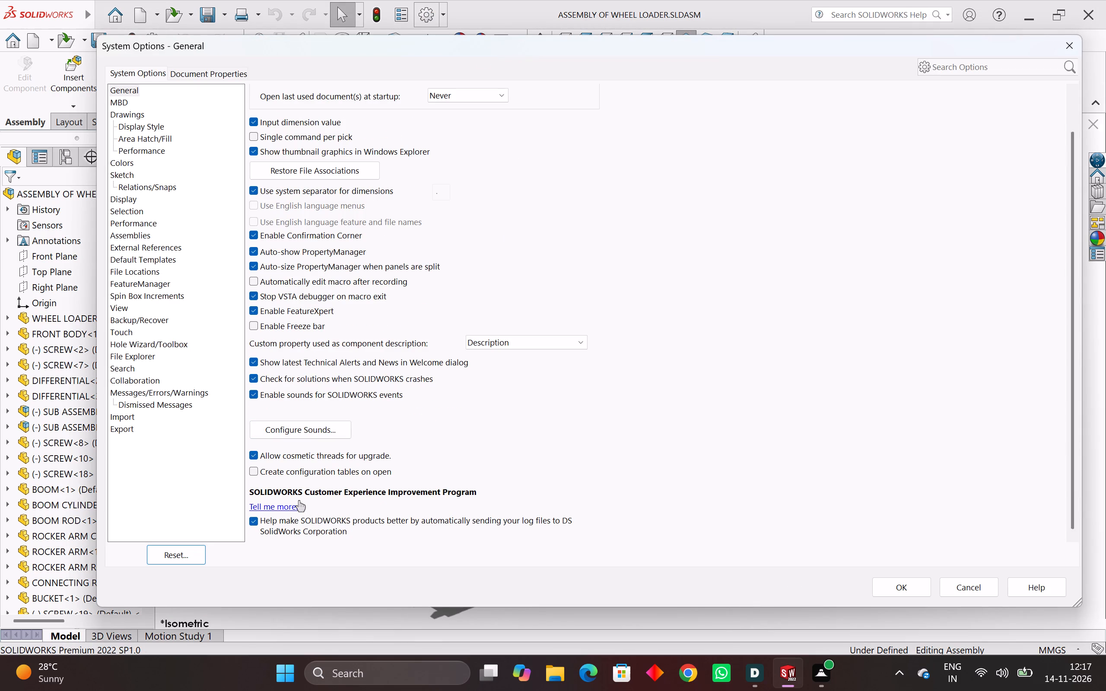
pyautogui.scroll(3, 325, 412)
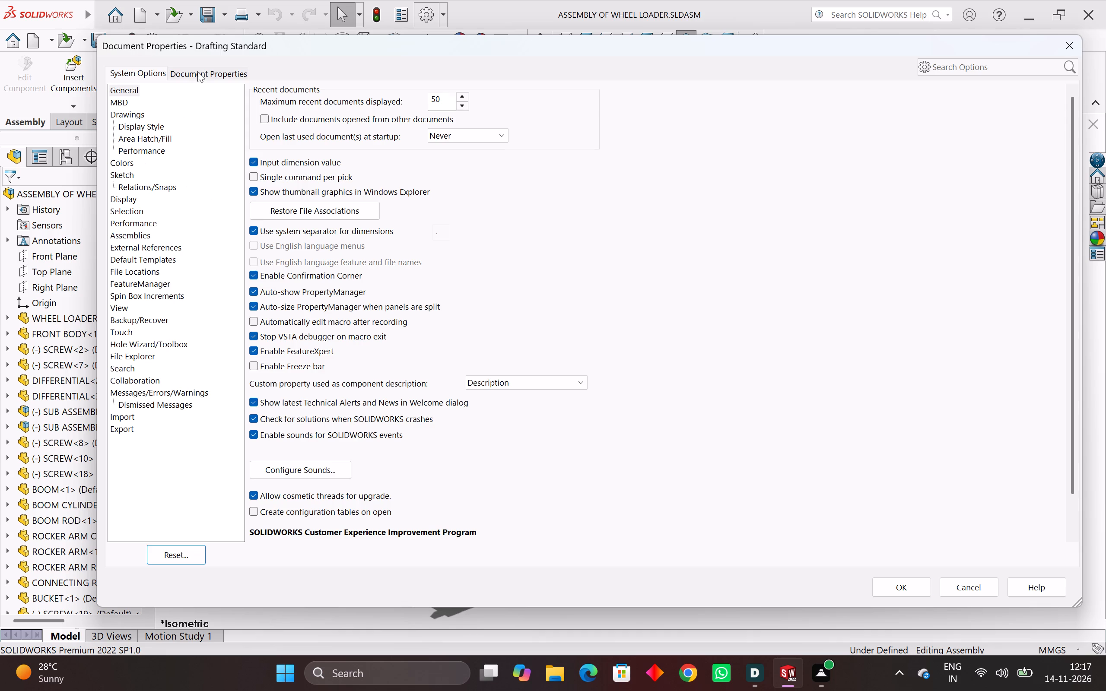
pyautogui.click(197, 71)
pyautogui.click(136, 323)
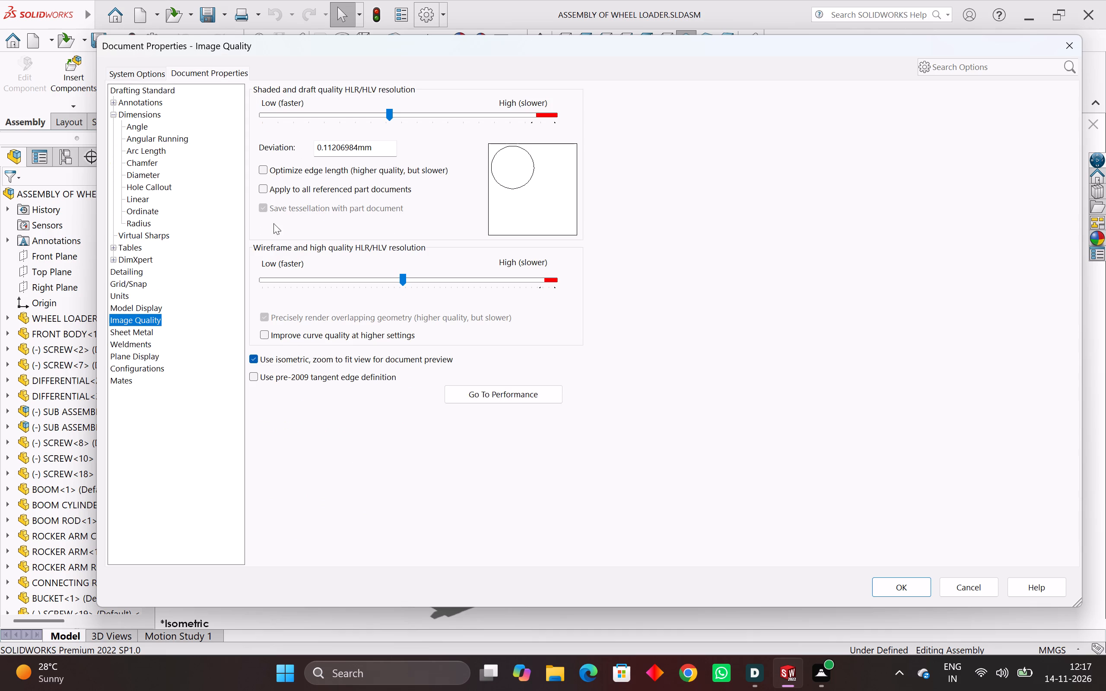
pyautogui.moveTo(390, 114); pyautogui.dragTo(550, 106)
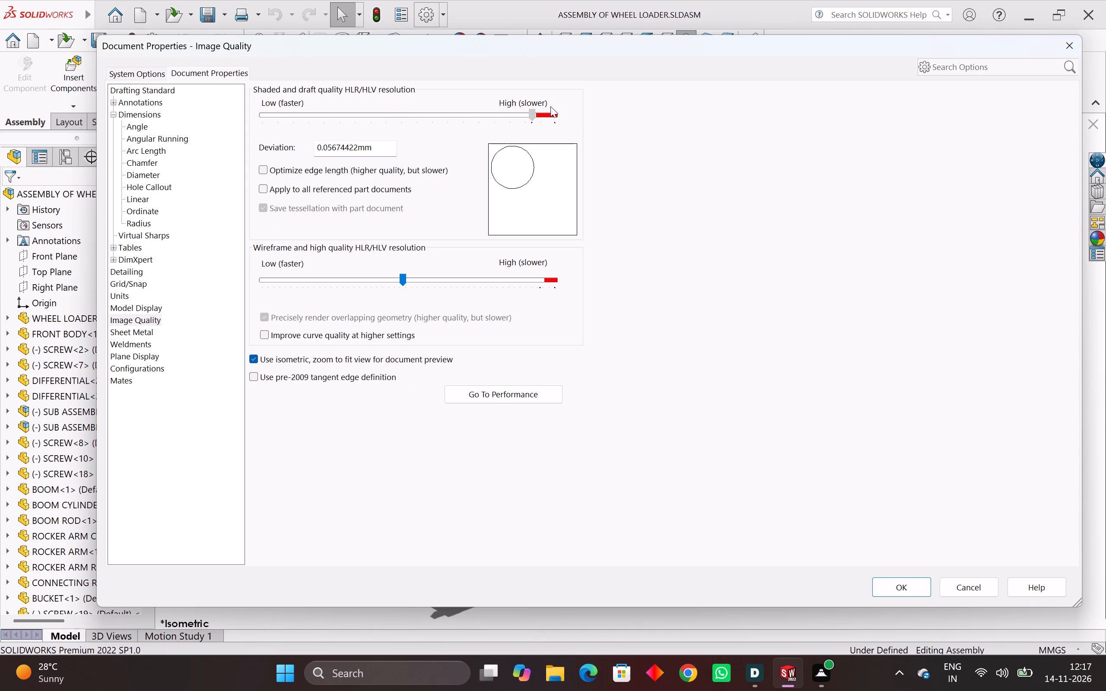
pyautogui.moveTo(550, 106); pyautogui.dragTo(617, 97)
pyautogui.moveTo(400, 280); pyautogui.dragTo(582, 282)
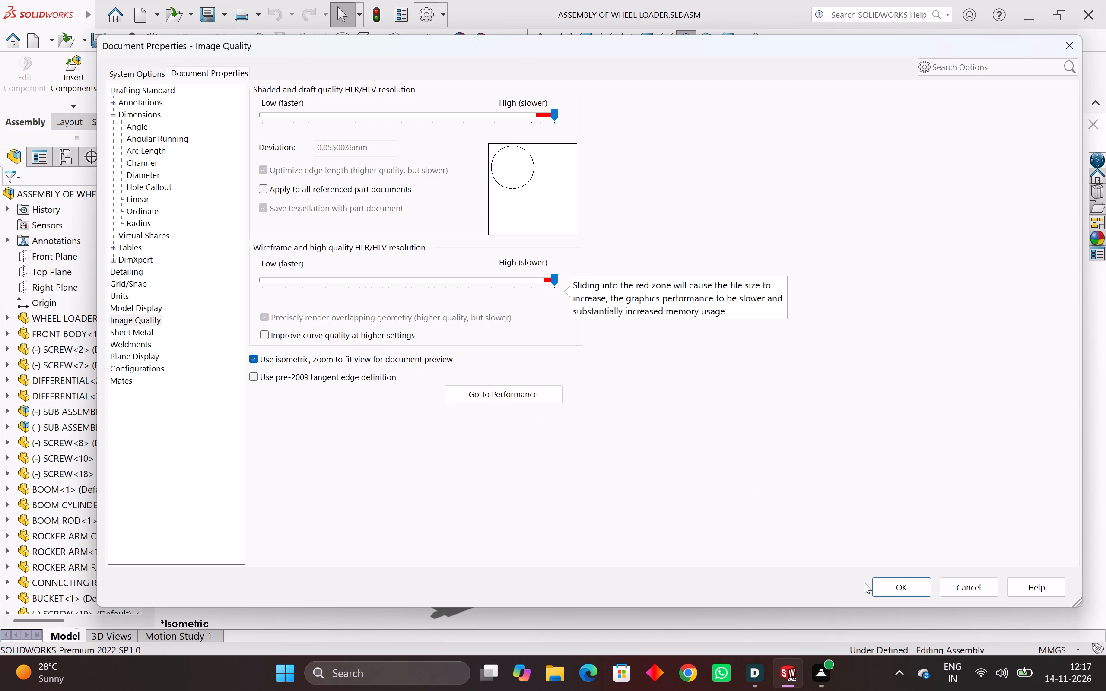
pyautogui.click(878, 584)
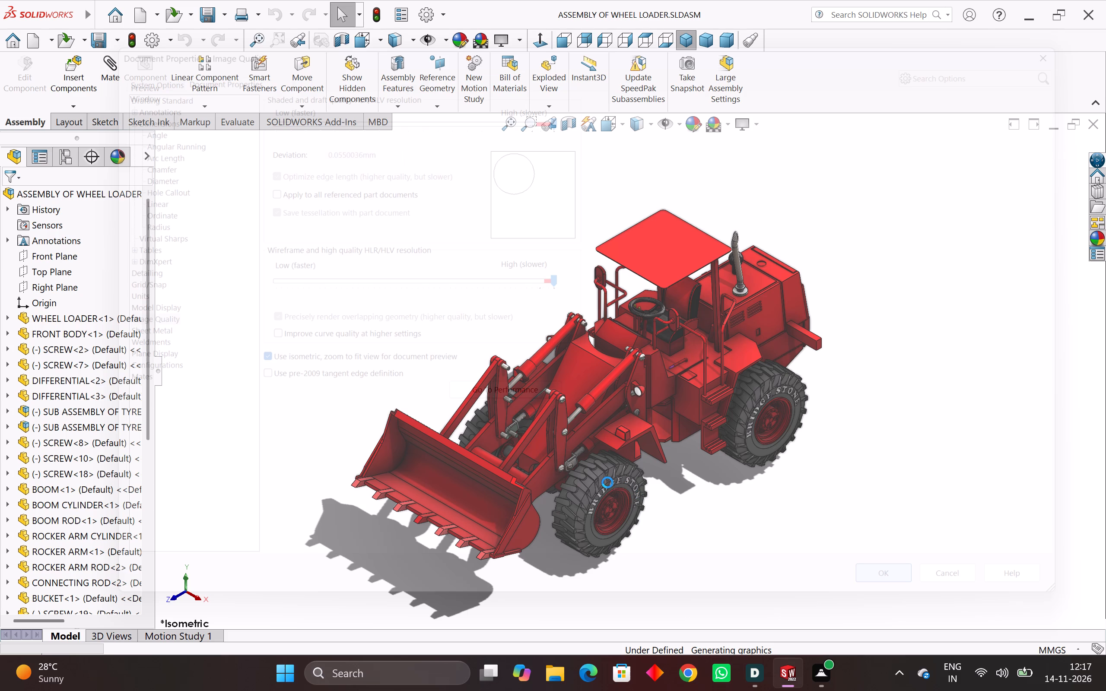
# Examine the front tyre's tread, BRIDGE STONE lettering and rim, and the adjacent linkage, up close.
pyautogui.scroll(2, 597, 475)
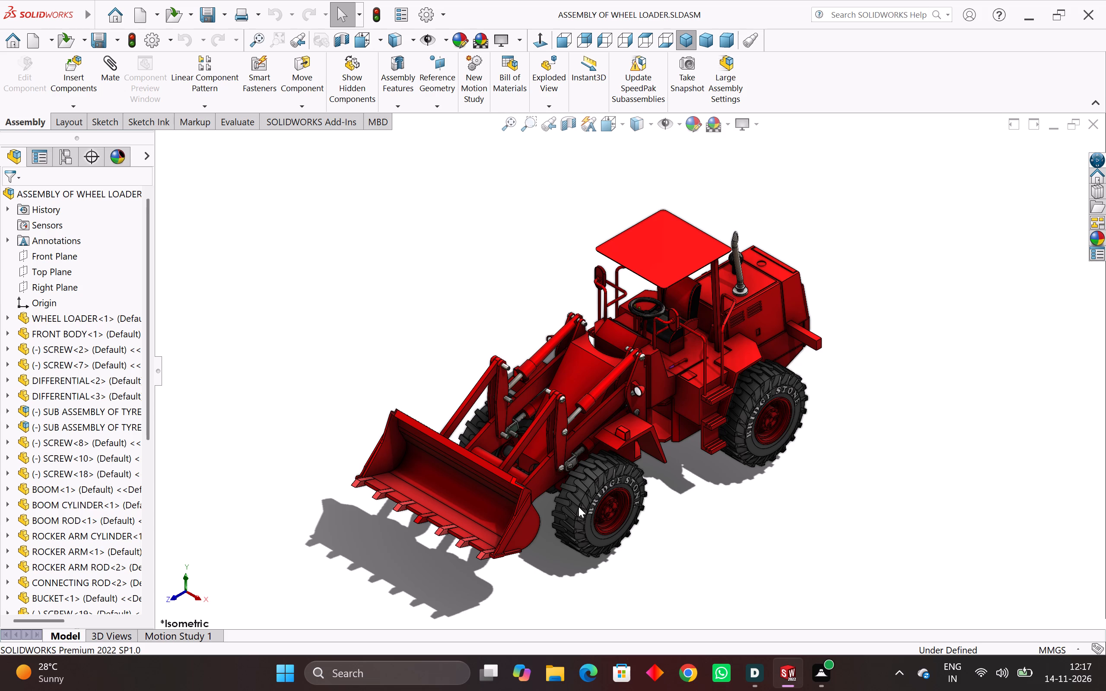
pyautogui.scroll(1, 604, 455)
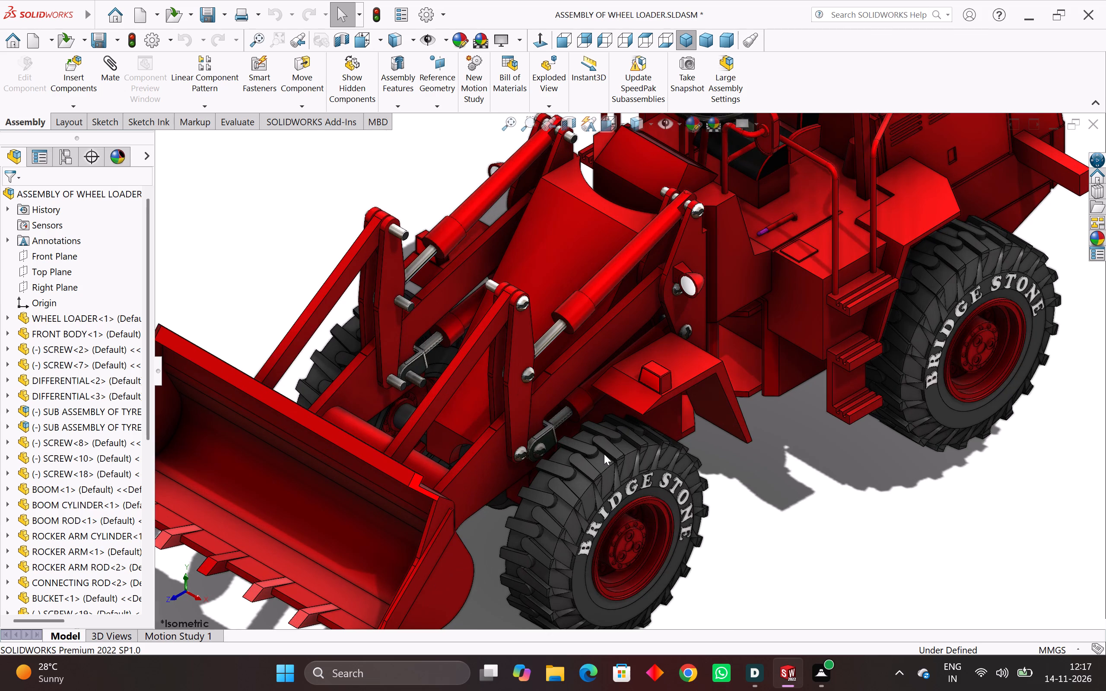
pyautogui.scroll(12, 604, 454)
pyautogui.scroll(-6, 606, 438)
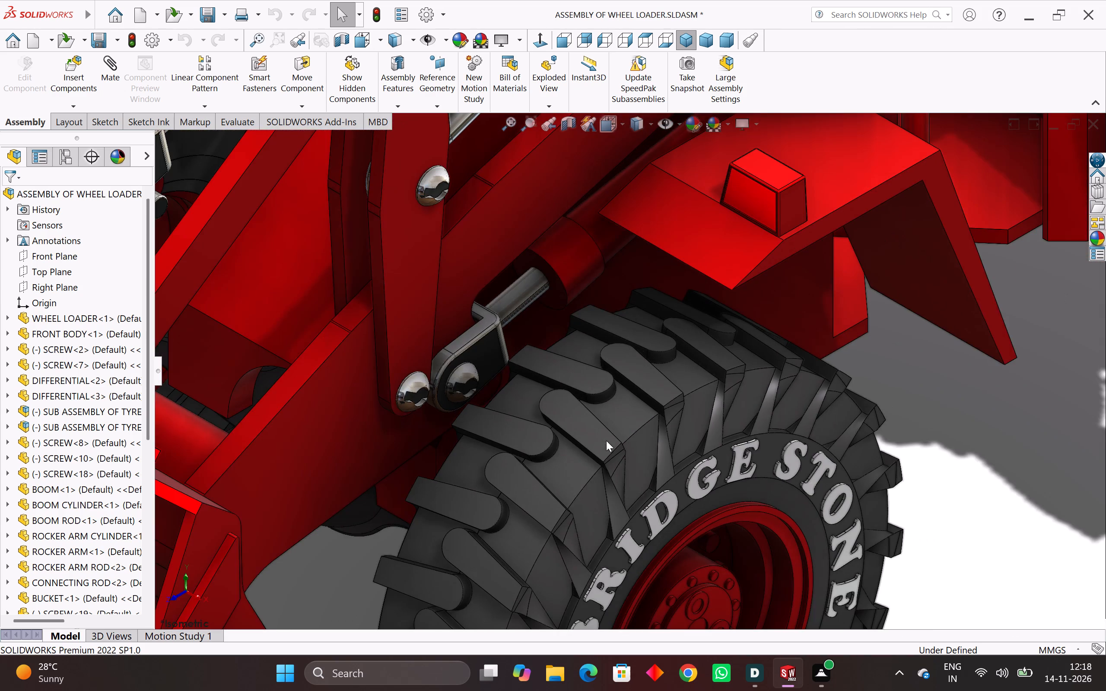
pyautogui.scroll(11, 625, 466)
pyautogui.scroll(-12, 625, 466)
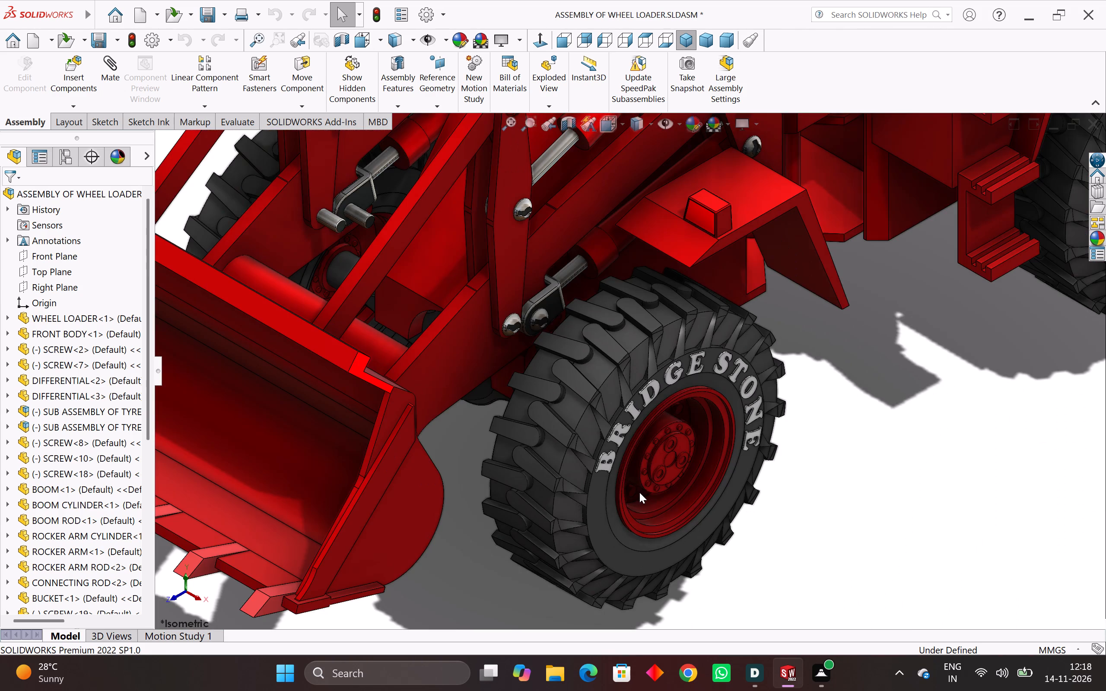
pyautogui.moveTo(630, 482); pyautogui.dragTo(593, 472, button='middle')
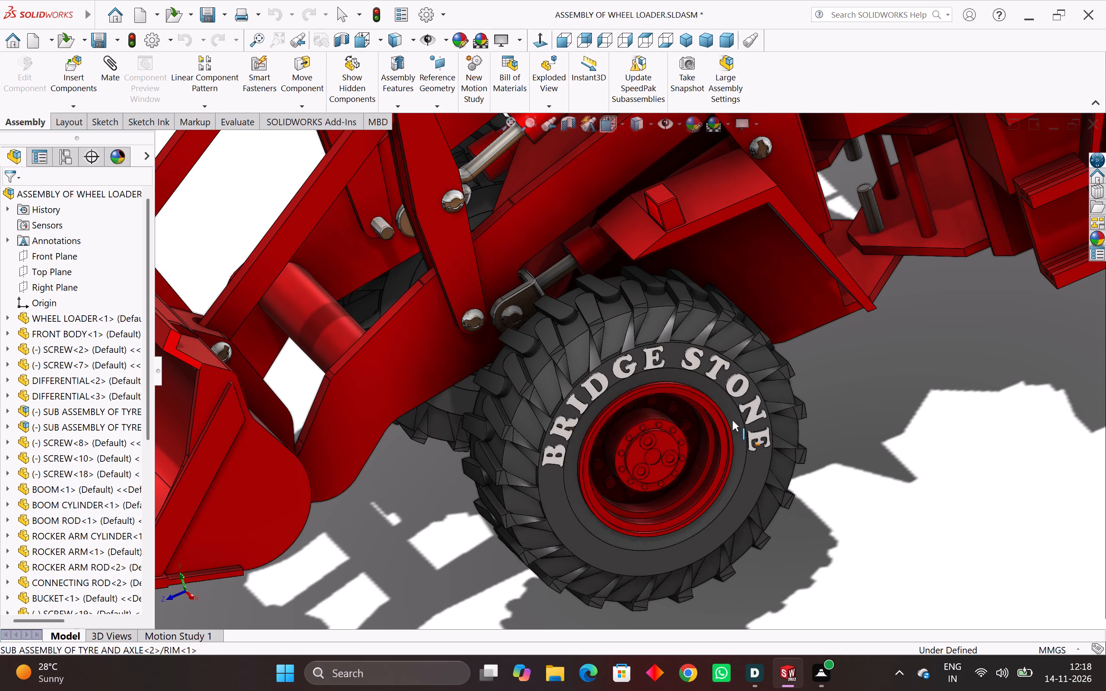
# Examine the whole wheel loader from the front, rear, underside and side, including the cab and engine body.
pyautogui.scroll(-4, 744, 433)
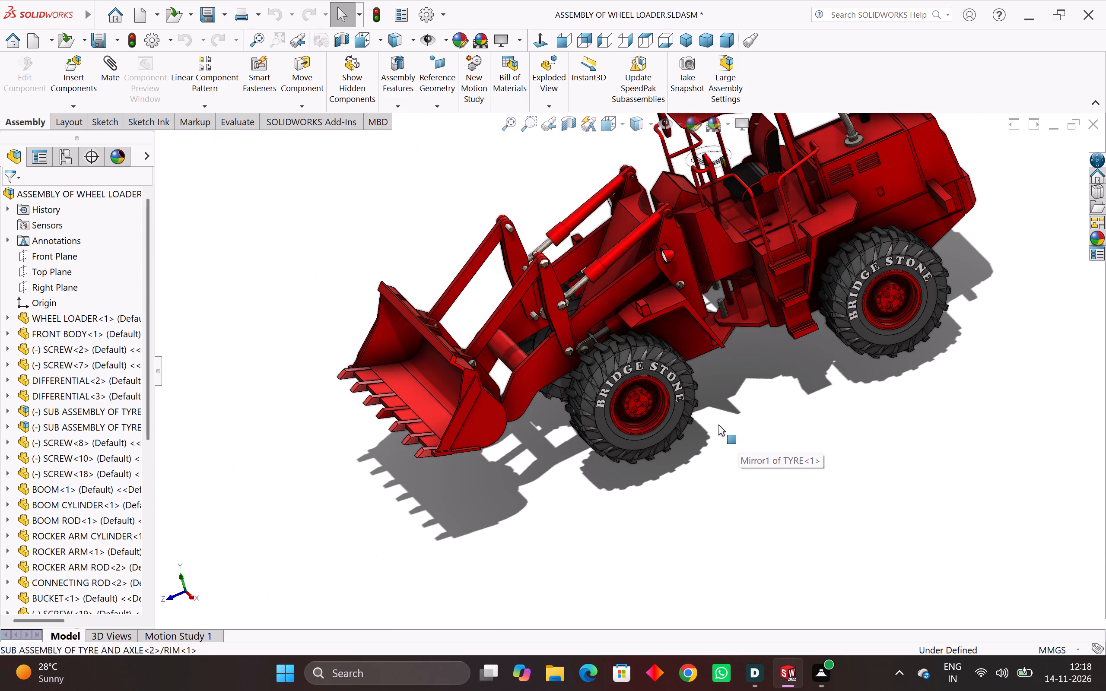
pyautogui.scroll(-4, 679, 371)
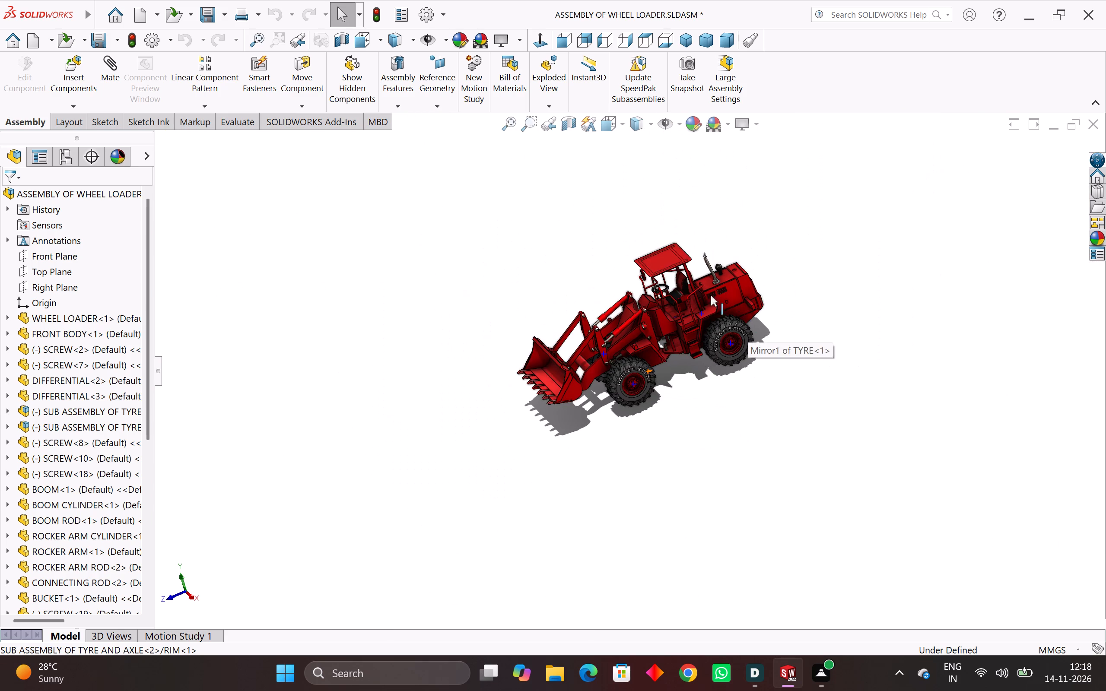
pyautogui.scroll(6, 689, 295)
pyautogui.scroll(3, 704, 331)
pyautogui.scroll(-3, 704, 331)
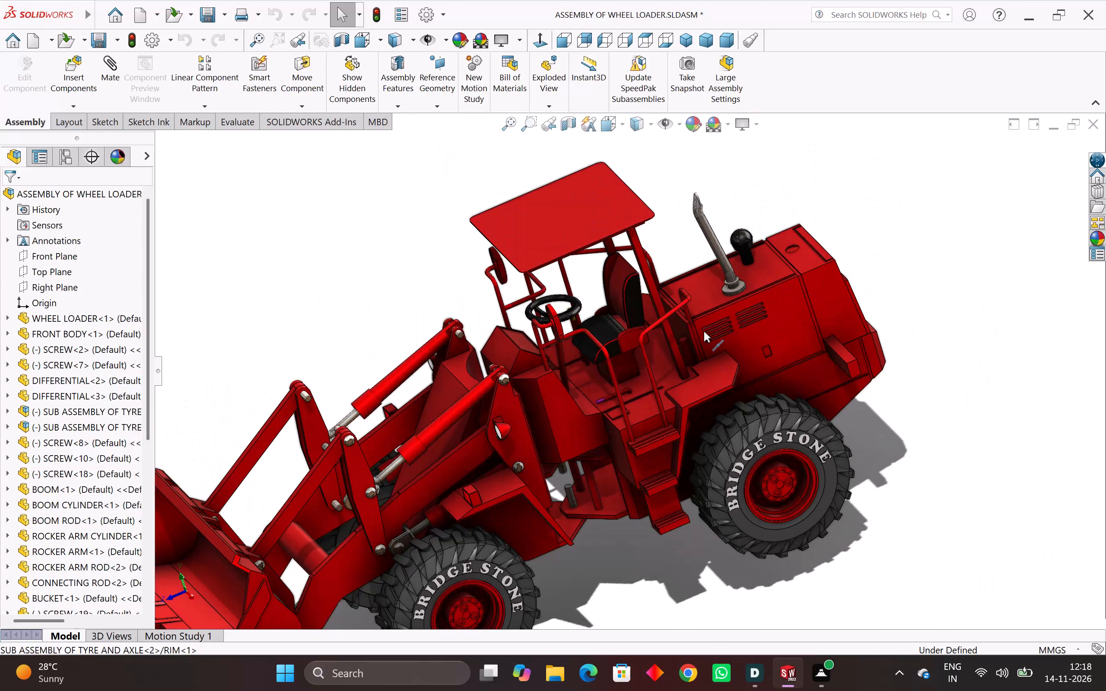
pyautogui.moveTo(704, 331); pyautogui.dragTo(496, 495, button='middle')
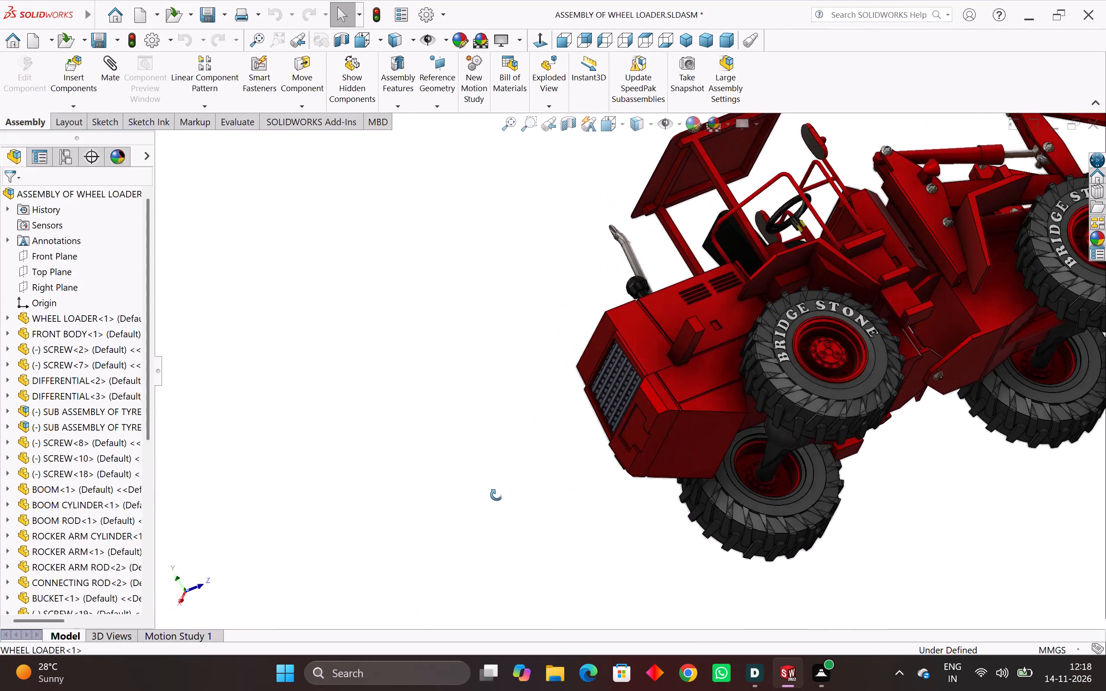
pyautogui.moveTo(496, 495); pyautogui.dragTo(737, 460, button='middle')
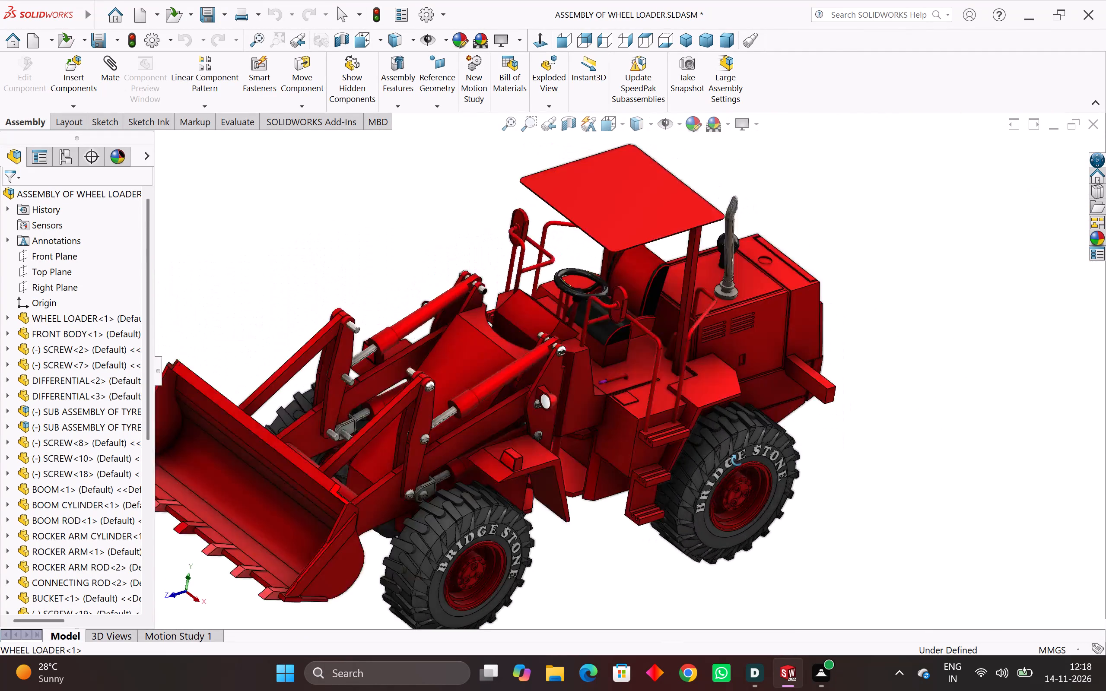
pyautogui.moveTo(737, 460); pyautogui.dragTo(704, 427, button='middle')
pyautogui.scroll(-2, 584, 427)
pyautogui.moveTo(583, 427); pyautogui.dragTo(619, 411, button='middle')
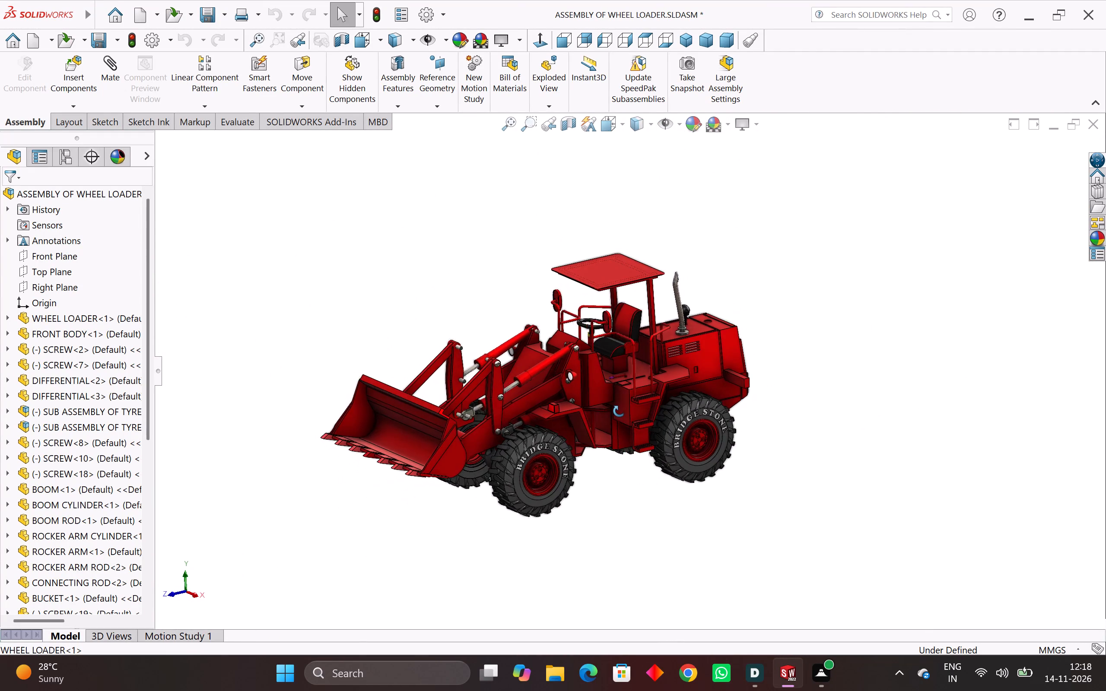
pyautogui.moveTo(619, 411); pyautogui.dragTo(585, 402, button='middle')
pyautogui.scroll(2, 585, 402)
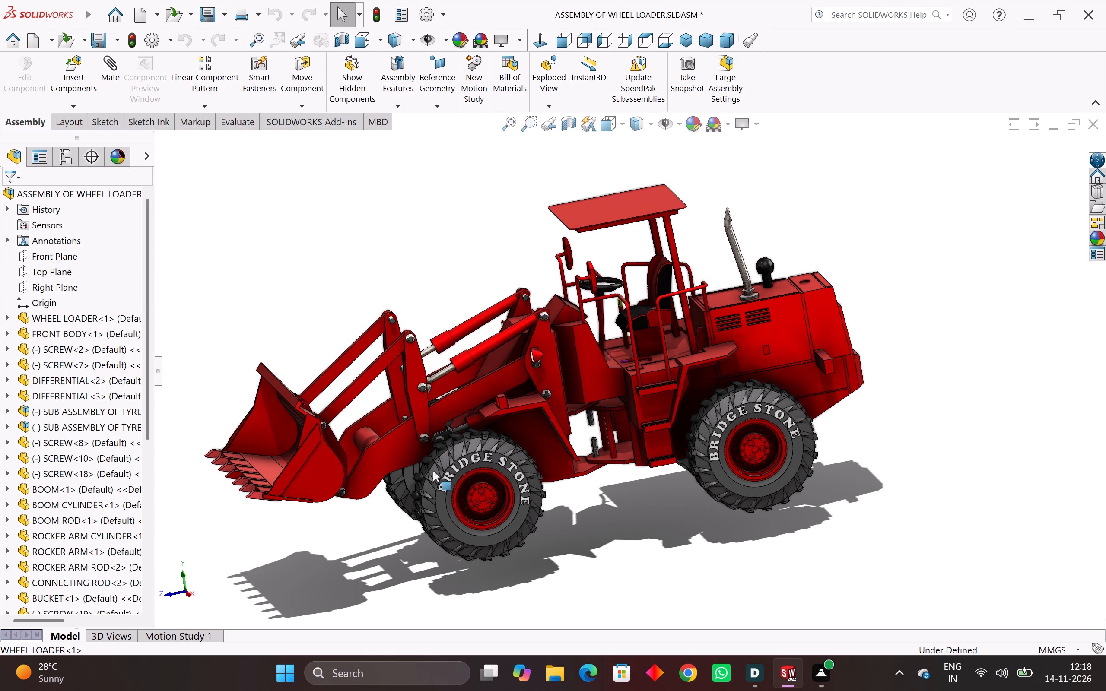
# Rotate the near-side front tyre slightly about its axle and clear the selection.
pyautogui.moveTo(433, 471); pyautogui.dragTo(556, 518)
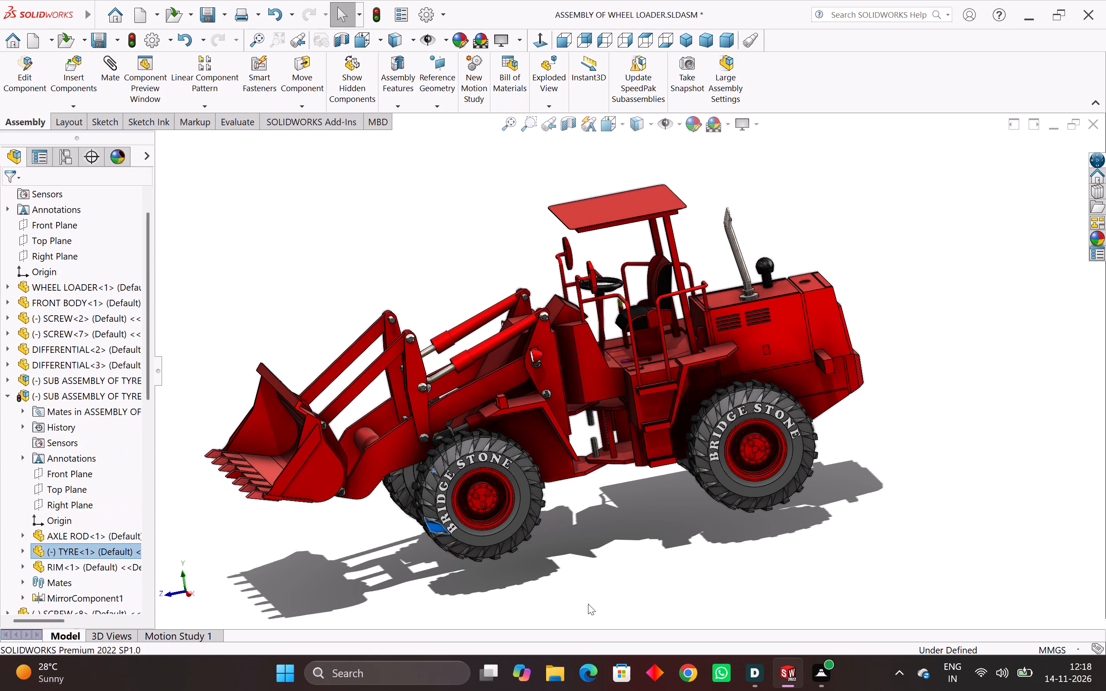
pyautogui.click(590, 577)
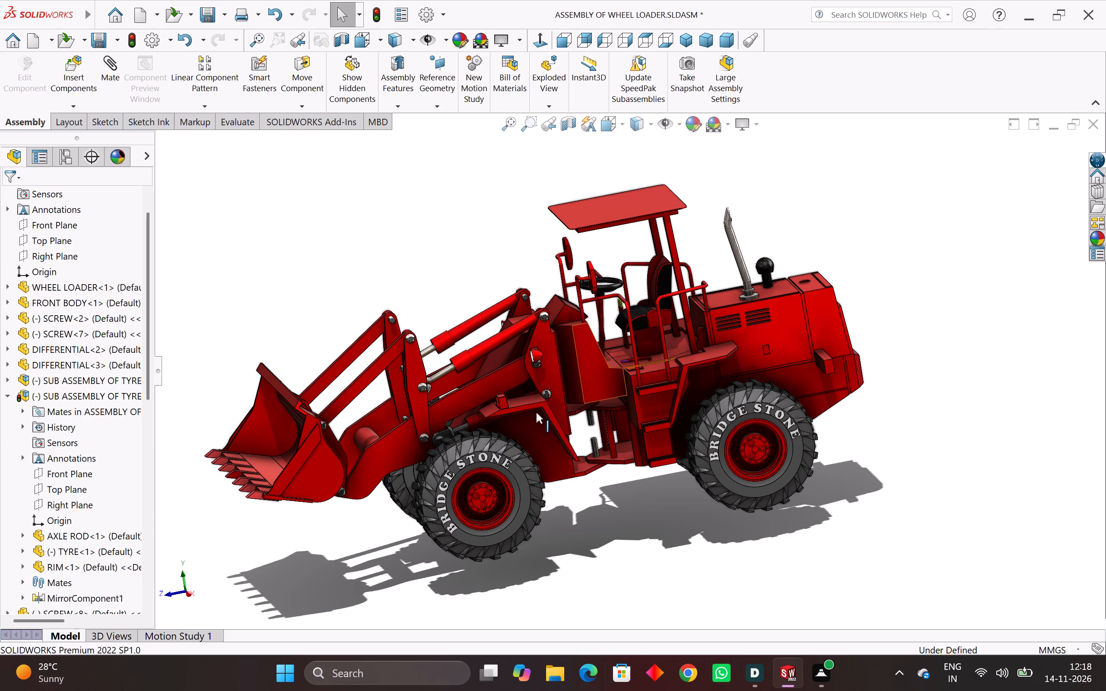
pyautogui.click(869, 304)
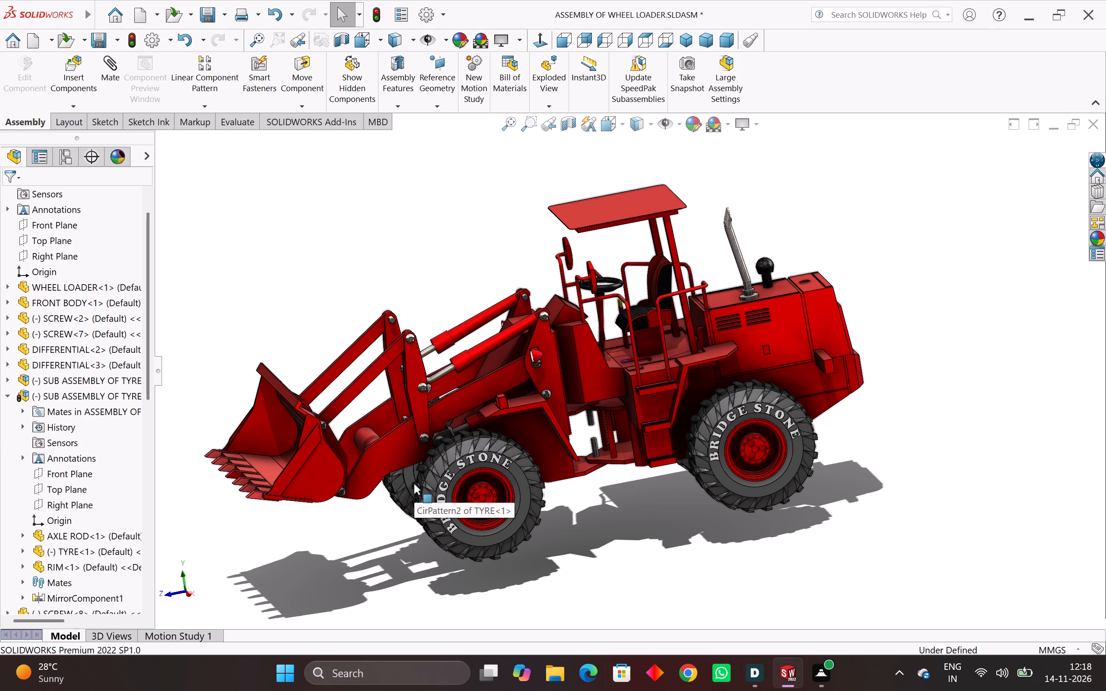
# Examine the loader's bucket, boom arms and cab from the side and above, and the whole assembly in isometric view.
pyautogui.scroll(-1, 515, 460)
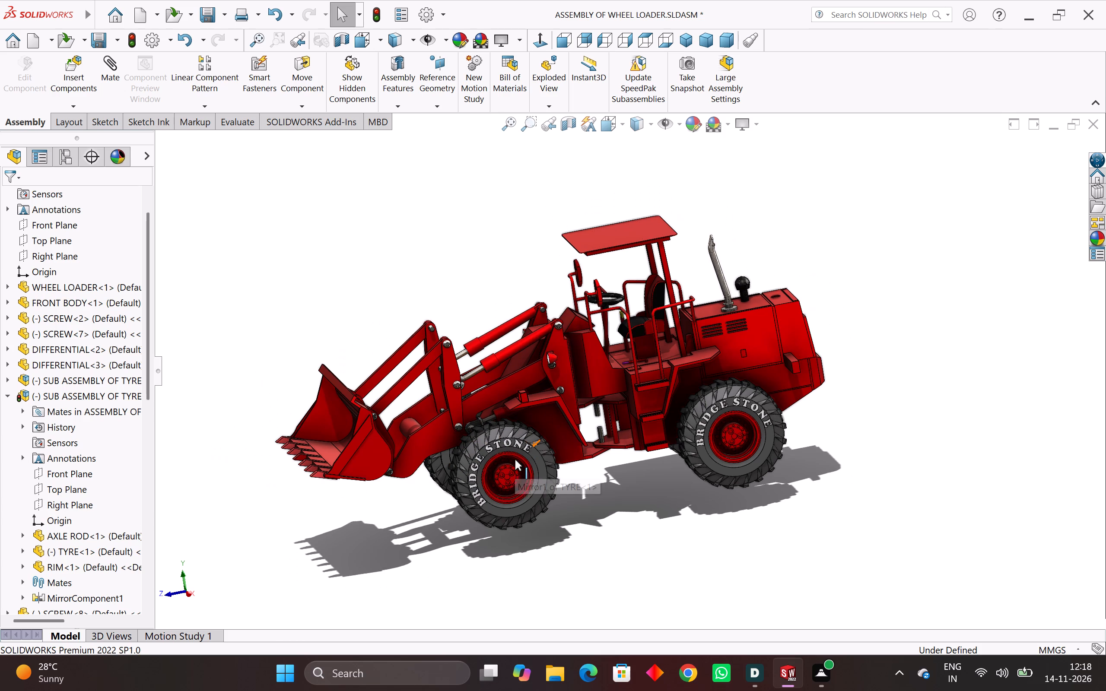
pyautogui.scroll(1, 496, 438)
pyautogui.scroll(1, 505, 358)
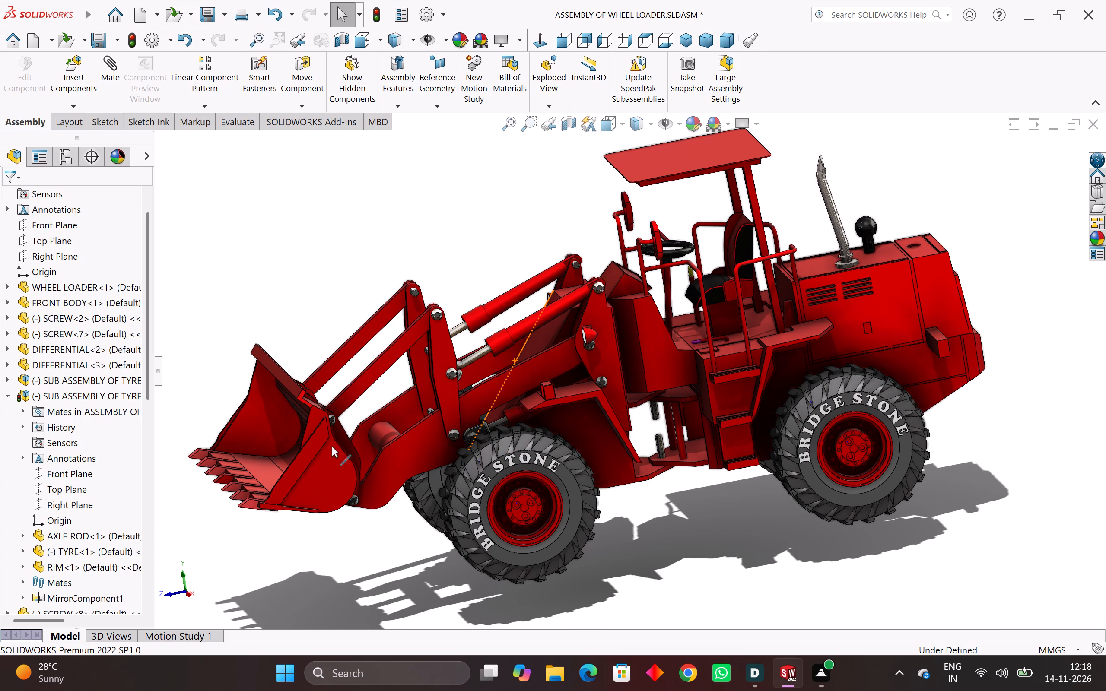
pyautogui.click(356, 248)
pyautogui.moveTo(401, 356); pyautogui.dragTo(416, 464, button='middle')
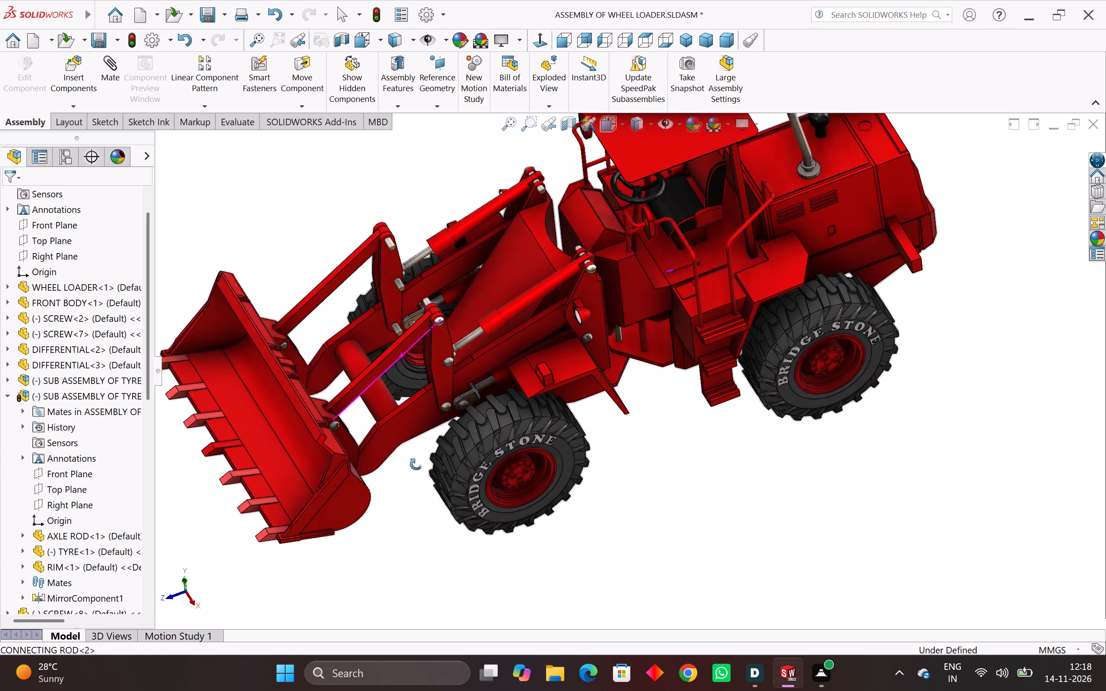
pyautogui.moveTo(416, 464); pyautogui.dragTo(462, 575, button='middle')
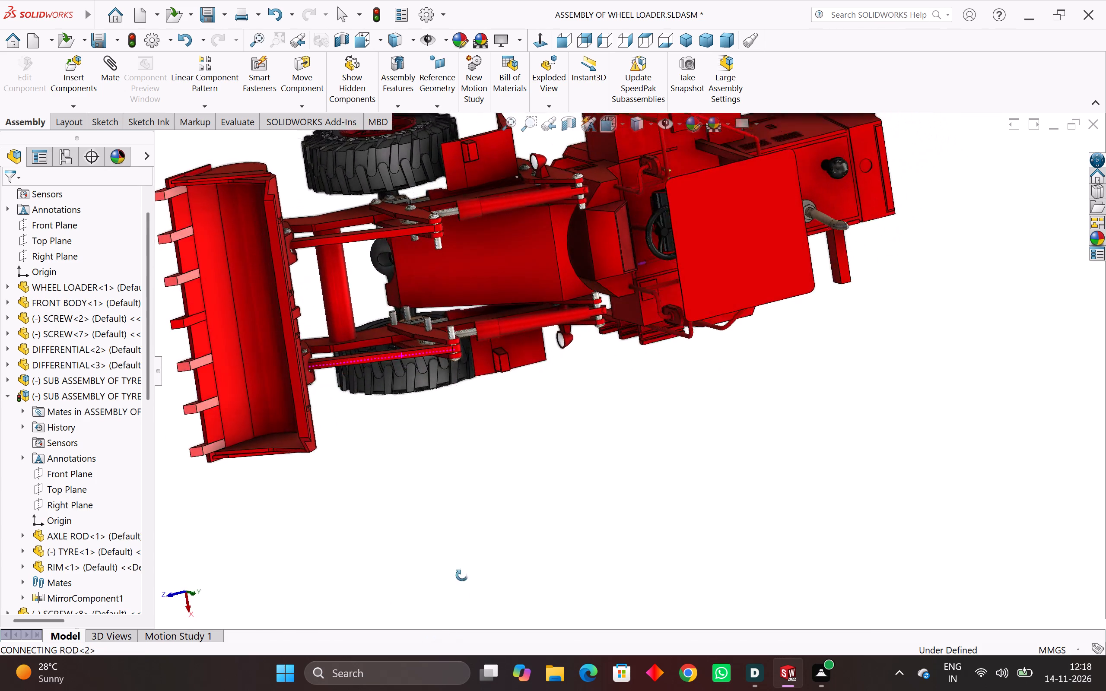
pyautogui.moveTo(462, 575); pyautogui.dragTo(451, 533, button='middle')
pyautogui.click(687, 37)
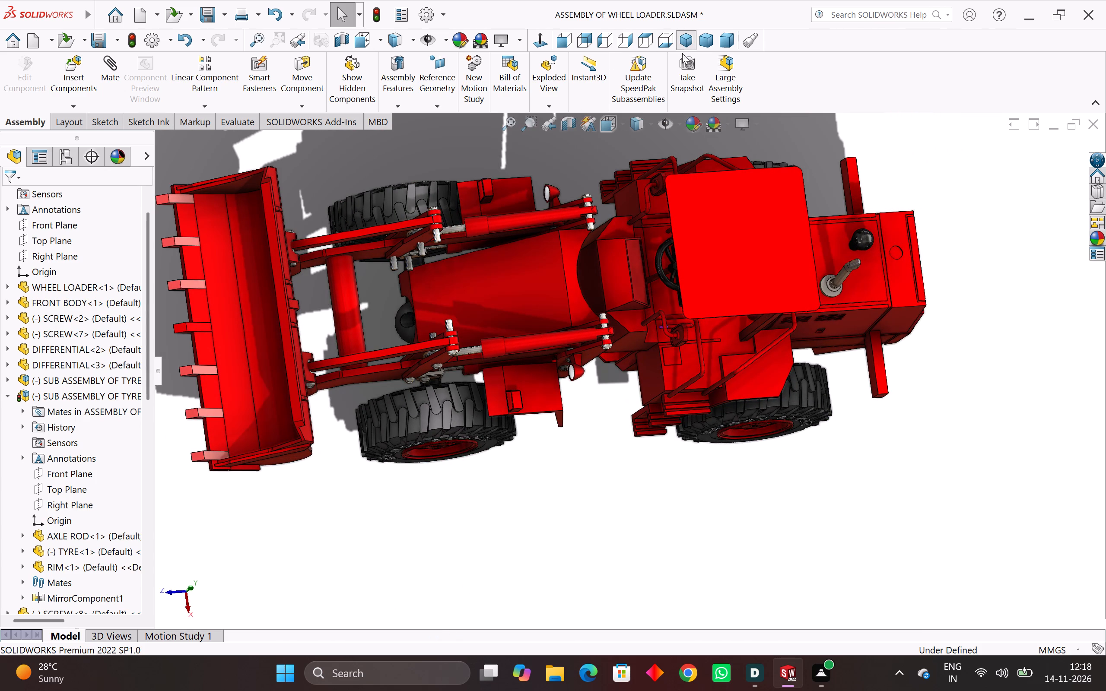
pyautogui.scroll(2, 664, 274)
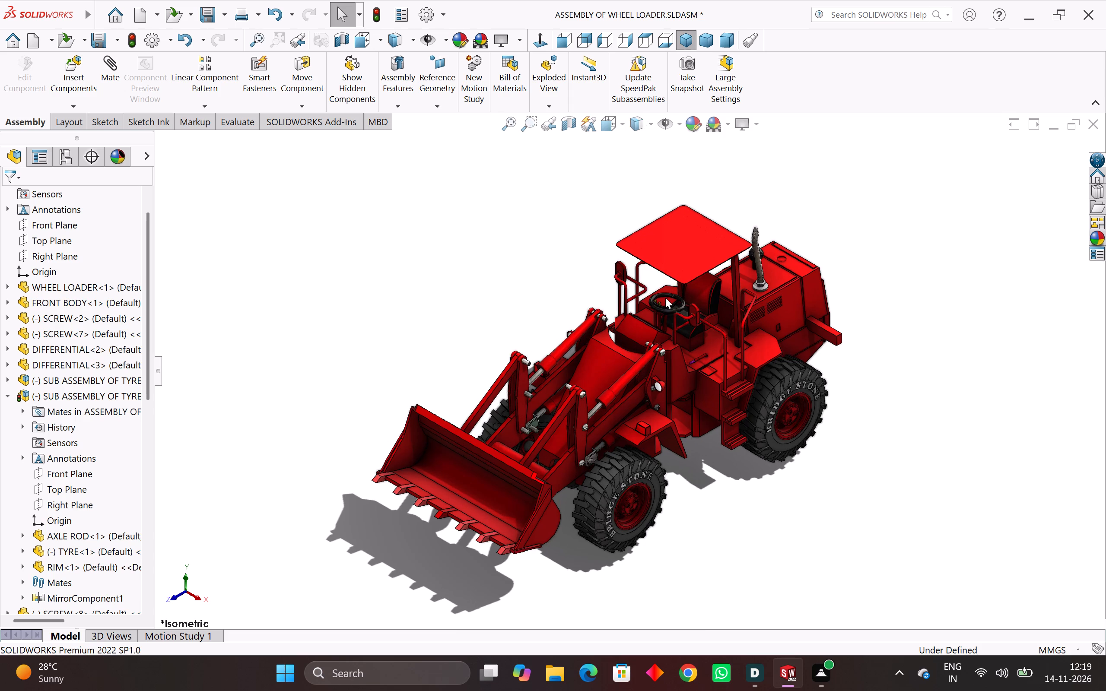
pyautogui.scroll(-1, 723, 411)
pyautogui.scroll(1, 713, 462)
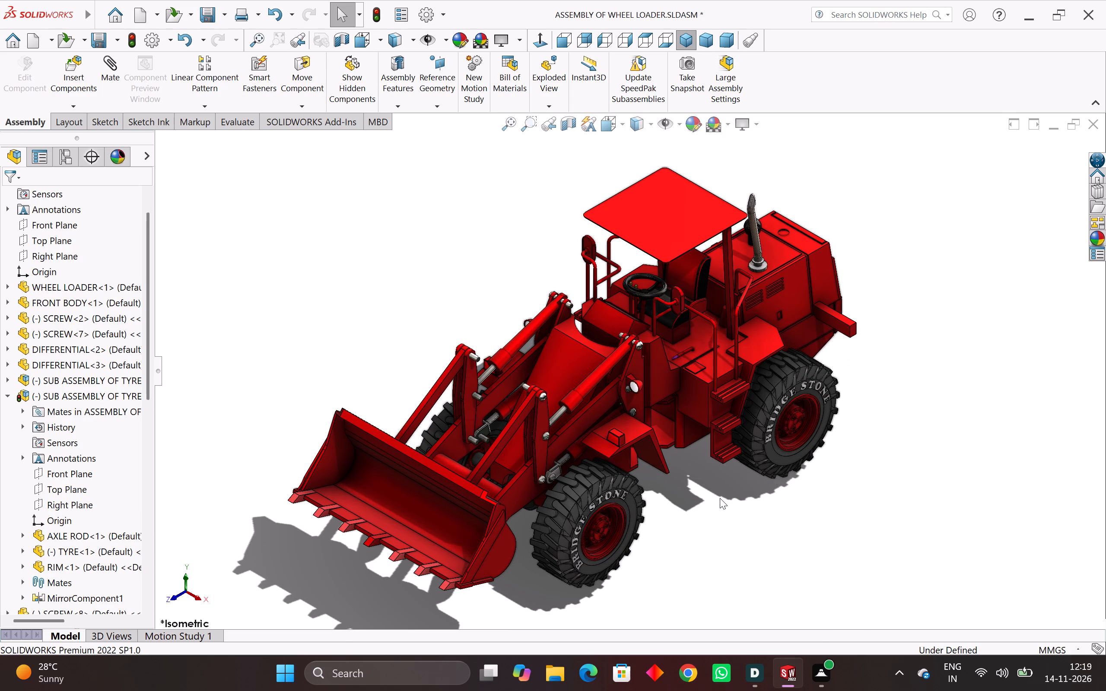
# Save the wheel loader assembly, rebuilding the document before saving.
pyautogui.scroll(1, 605, 438)
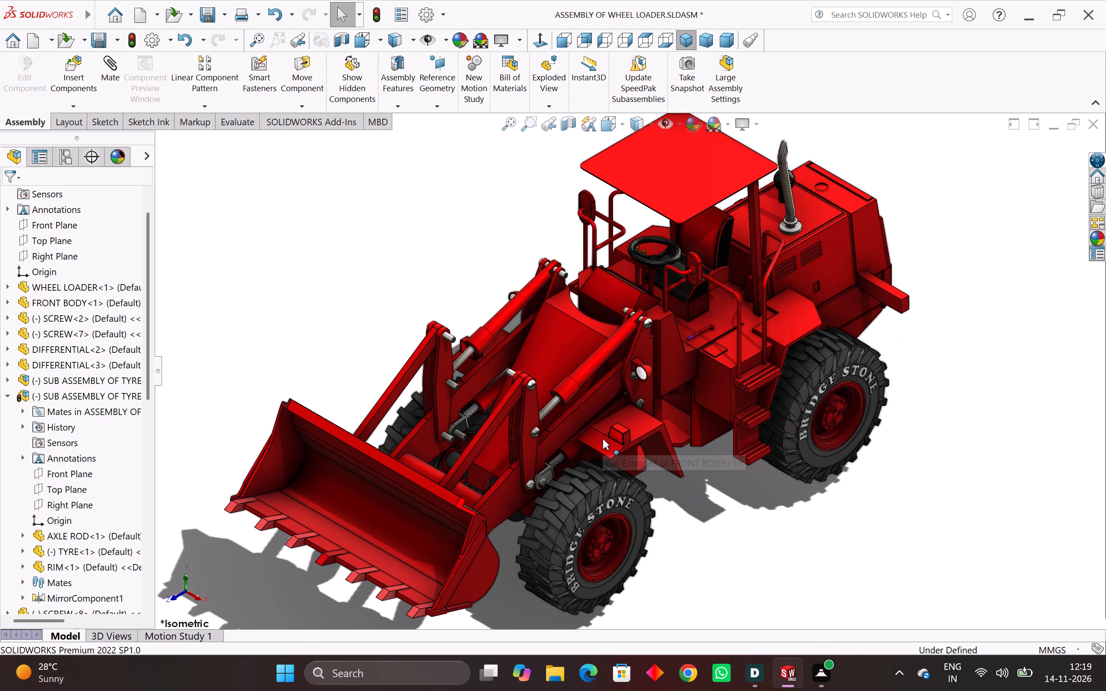
pyautogui.scroll(-1, 688, 478)
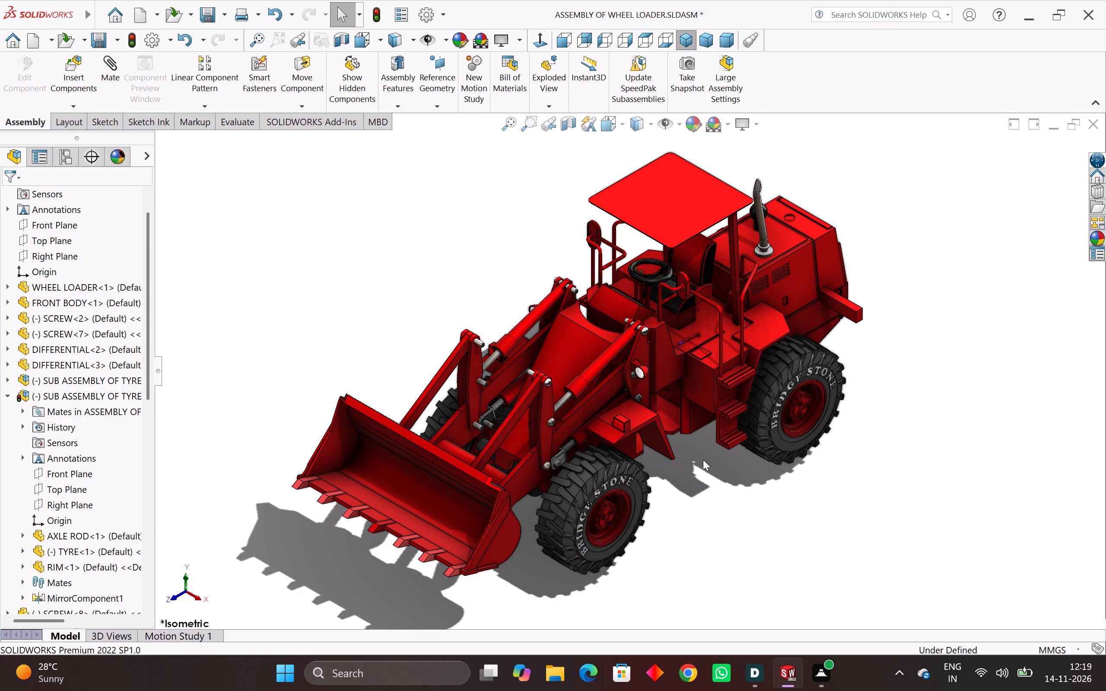
pyautogui.hotkey('ctrl', 's')
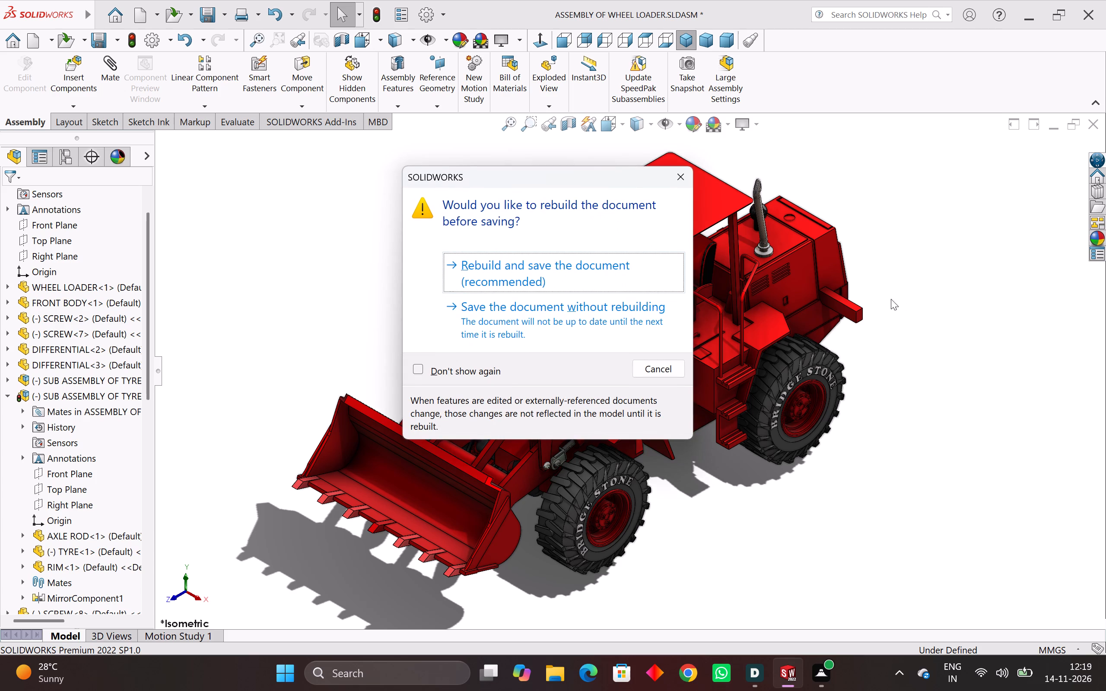
pyautogui.click(607, 270)
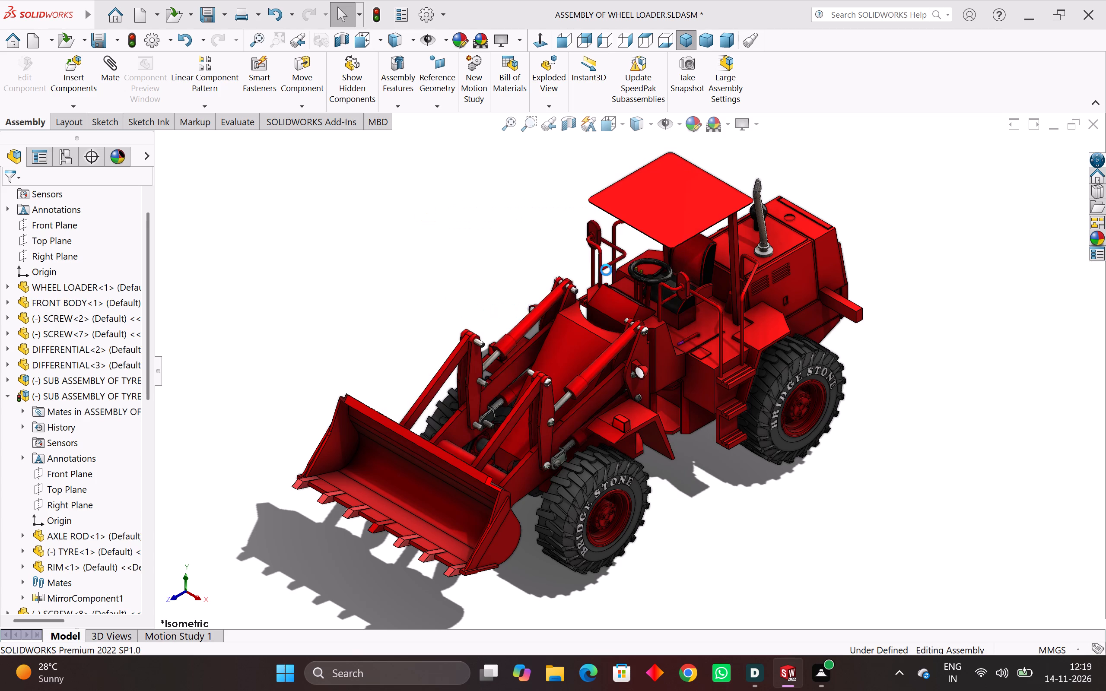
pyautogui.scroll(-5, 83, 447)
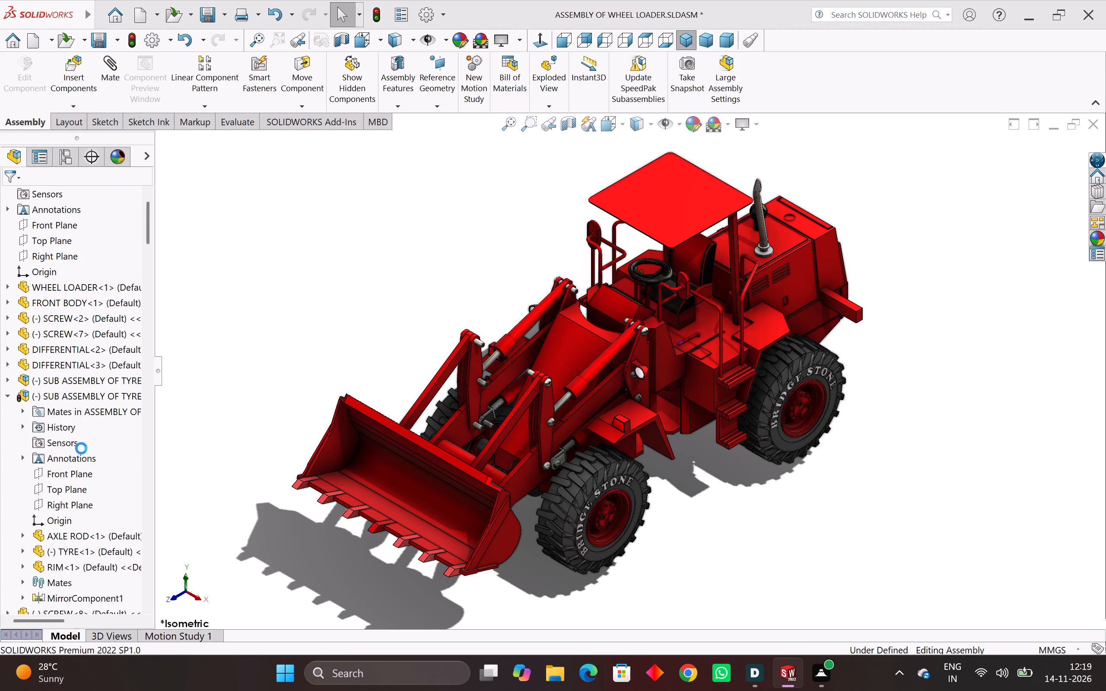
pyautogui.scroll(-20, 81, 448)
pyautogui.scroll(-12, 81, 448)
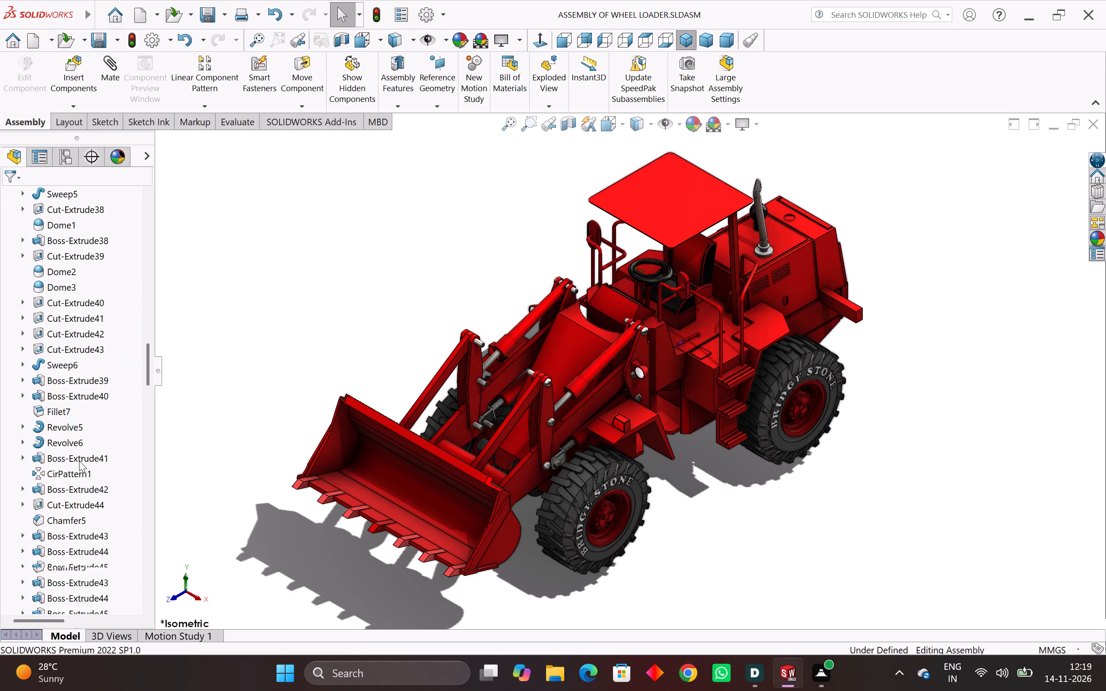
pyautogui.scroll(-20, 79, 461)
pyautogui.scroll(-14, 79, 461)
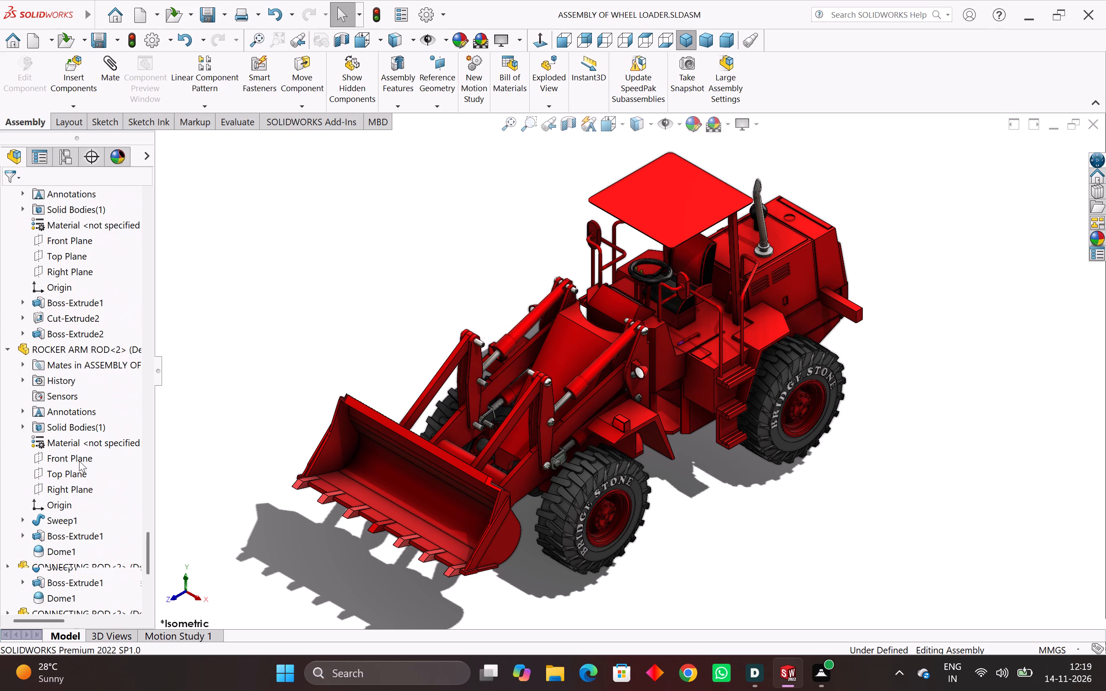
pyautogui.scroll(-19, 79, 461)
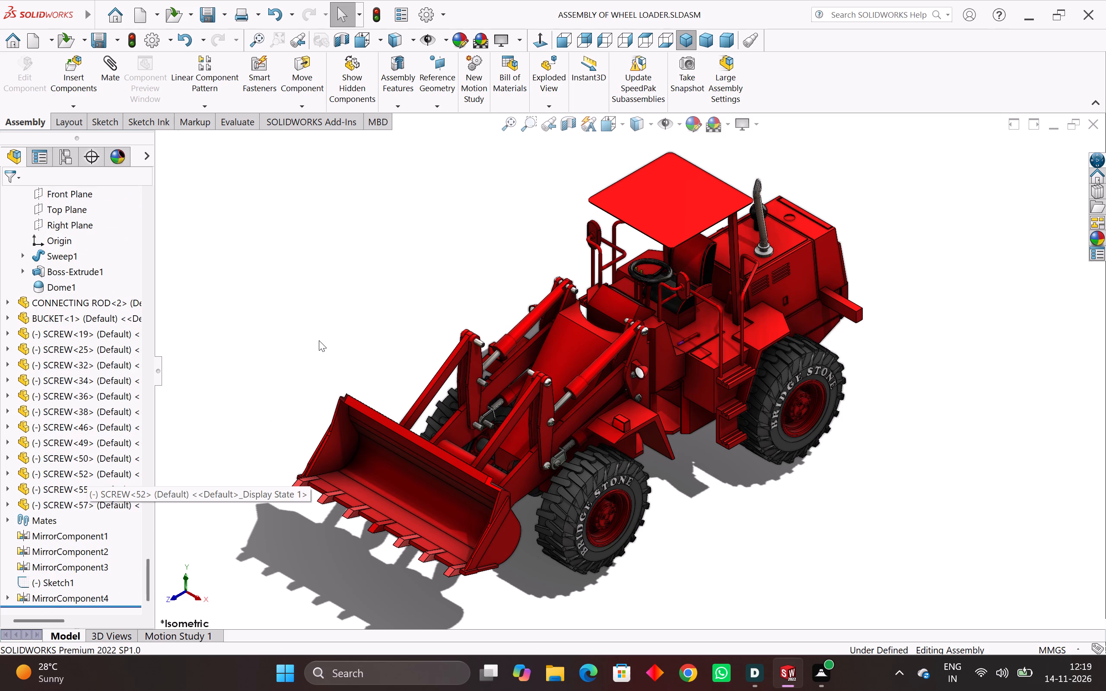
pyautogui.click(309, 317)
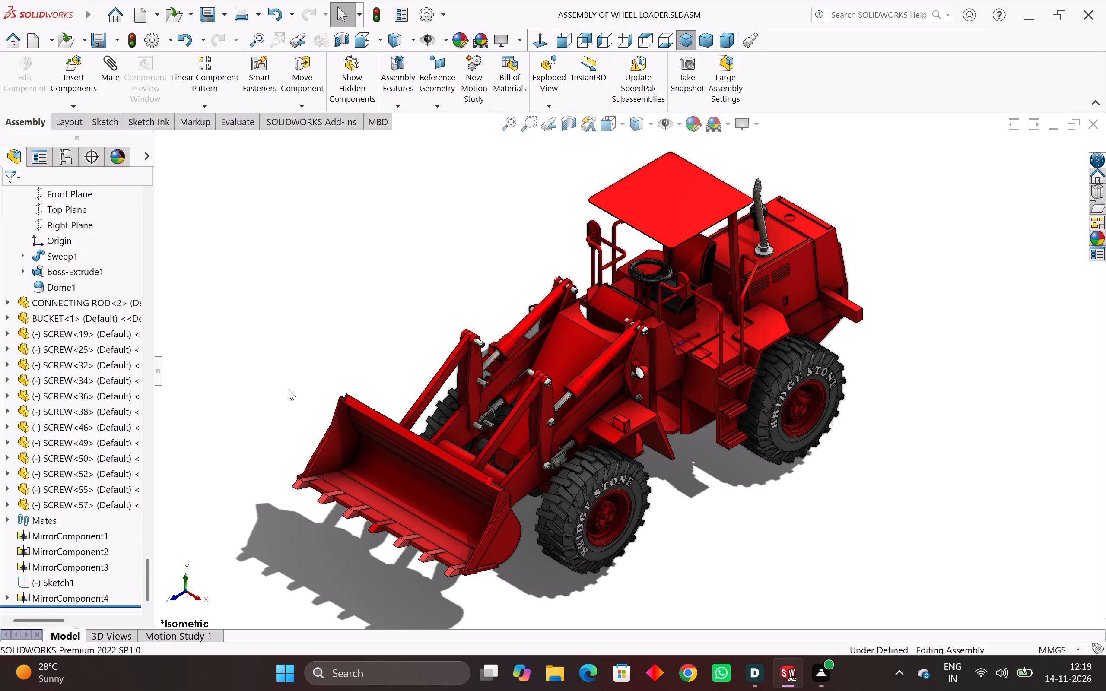
# Preview how the current isometric view of the wheel loader prints on the page, and close the preview.
pyautogui.hotkey('ctrl', 'p')
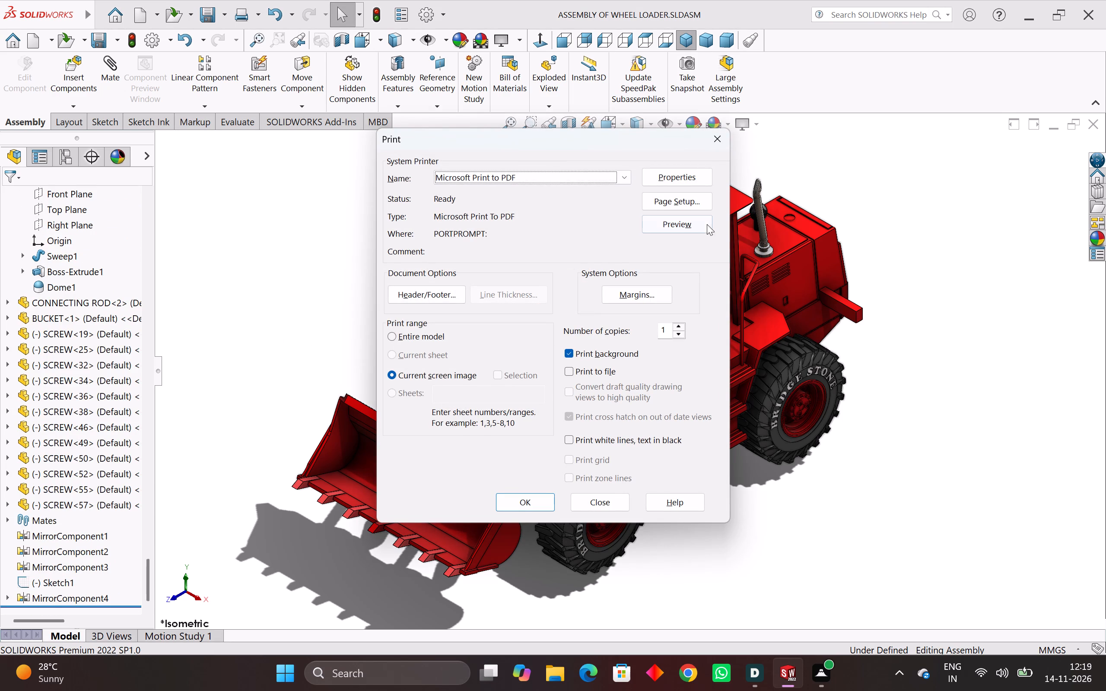
pyautogui.click(697, 226)
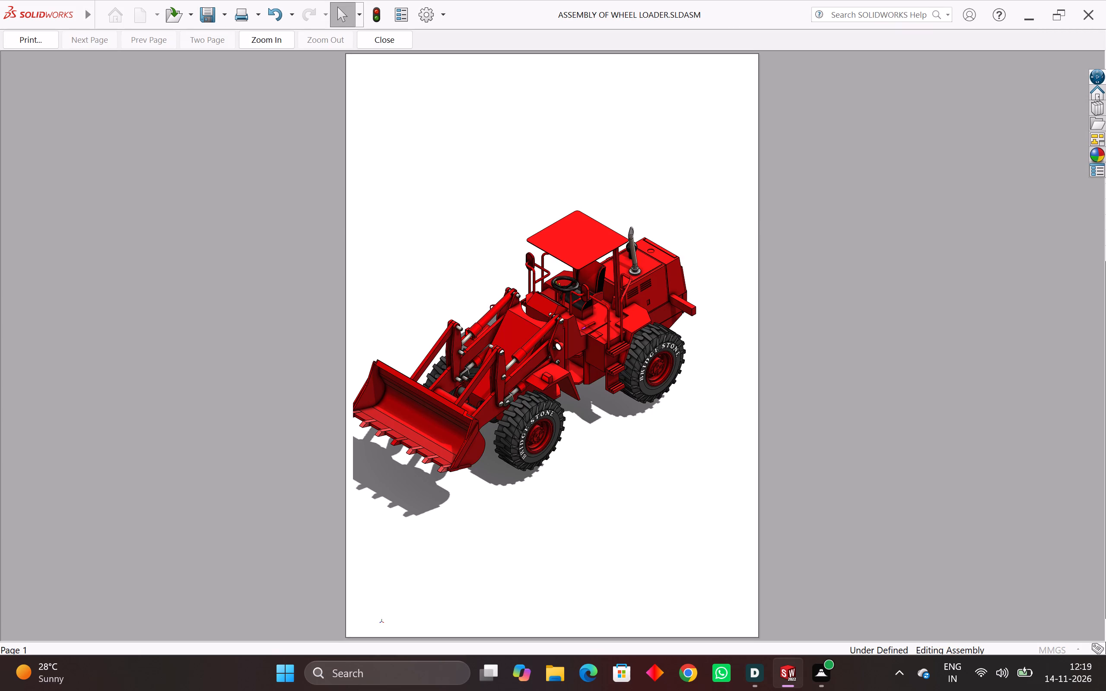
pyautogui.click(370, 41)
# Reposition the wheel loader view so the bucket and its shadow fit the page, and preview the print again.
pyautogui.scroll(-1, 413, 333)
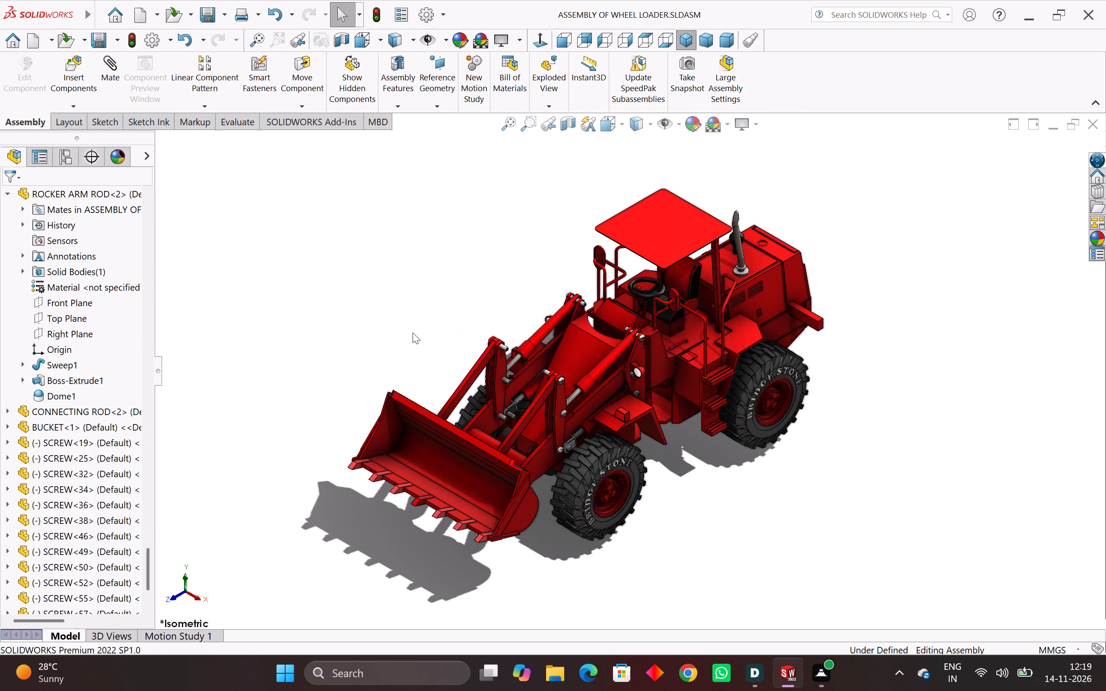
pyautogui.scroll(1, 345, 495)
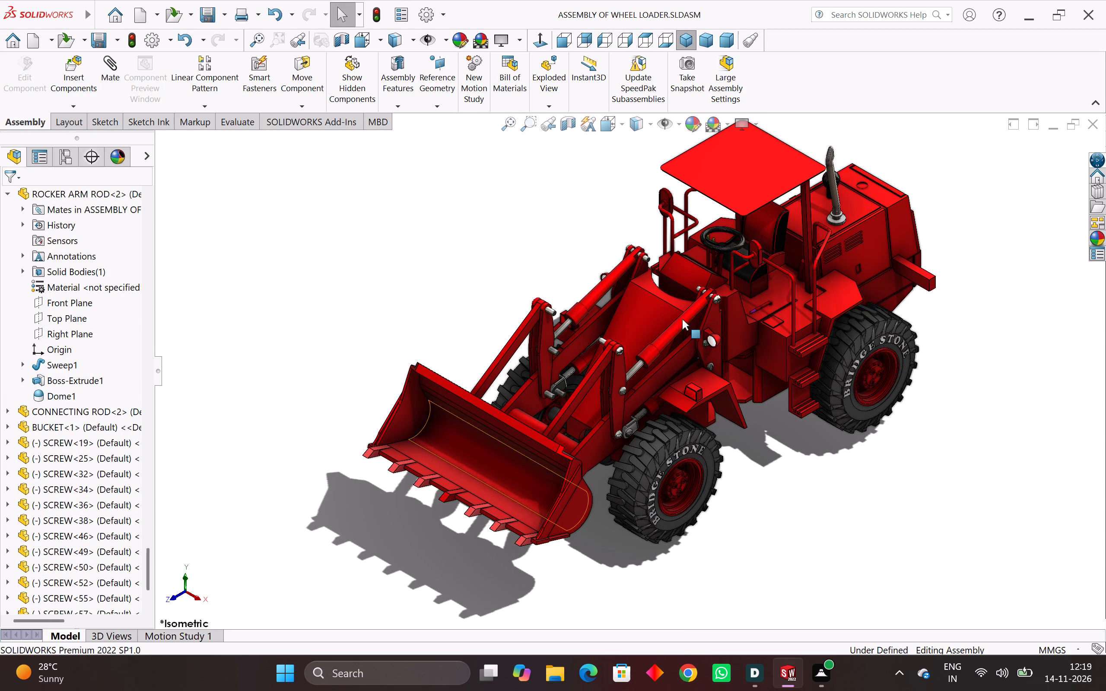
pyautogui.click(1026, 249)
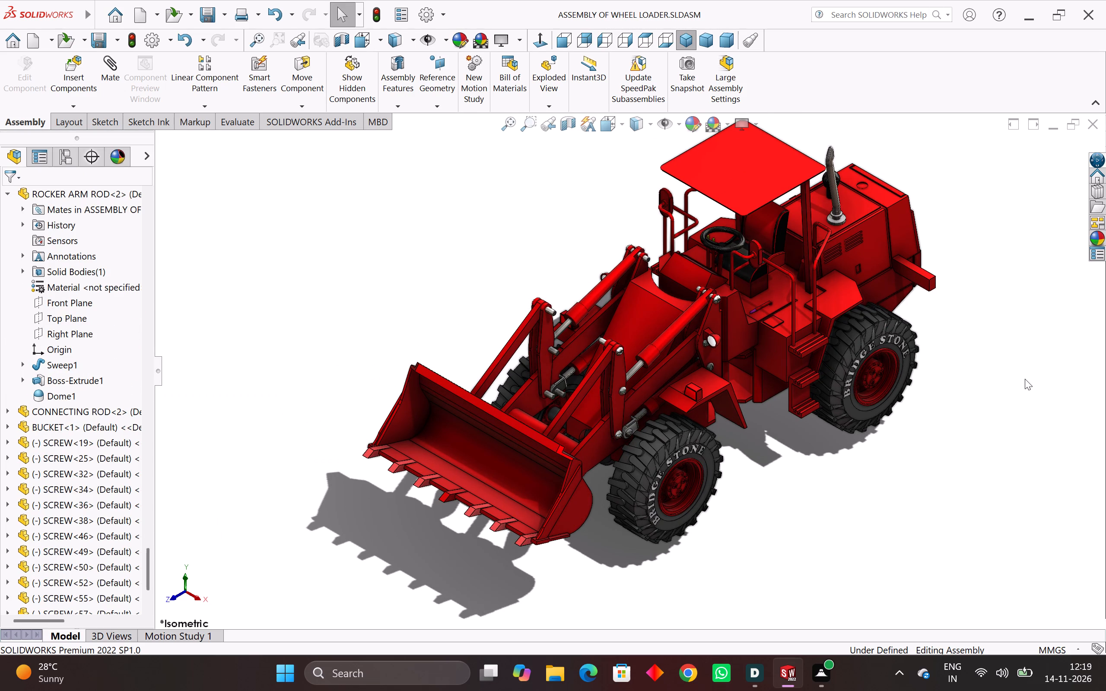
pyautogui.hotkey('ctrl', 'p')
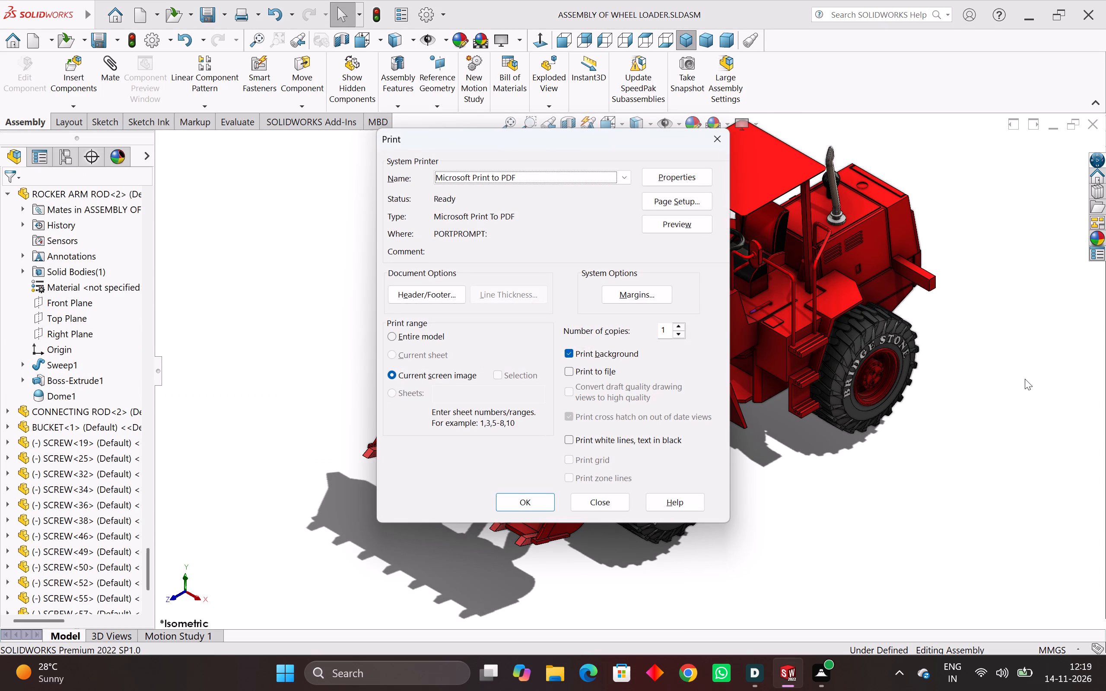
pyautogui.click(694, 229)
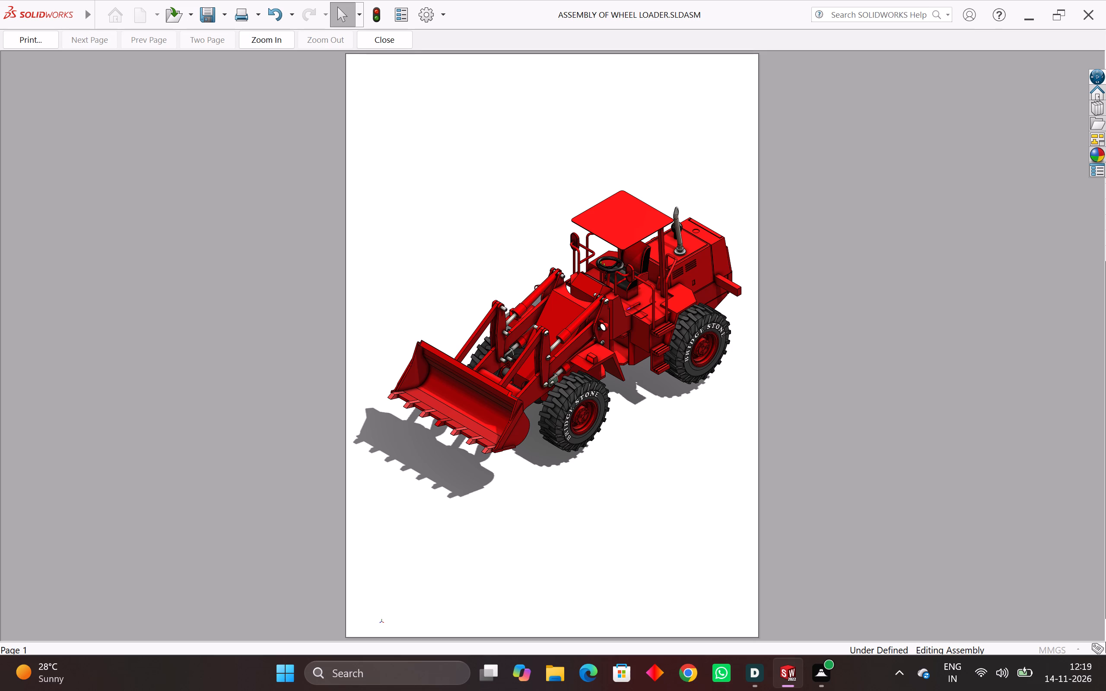
# Print the current screen image with Microsoft Print to PDF and choose the Documents folder for the output file.
pyautogui.click(13, 41)
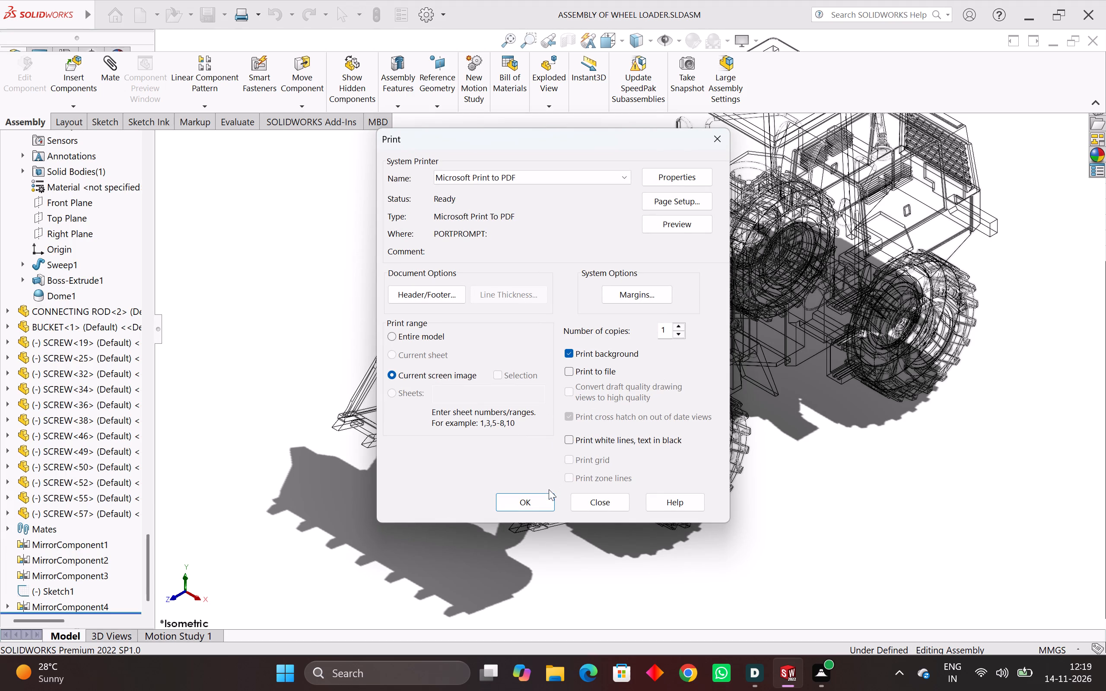
pyautogui.click(538, 497)
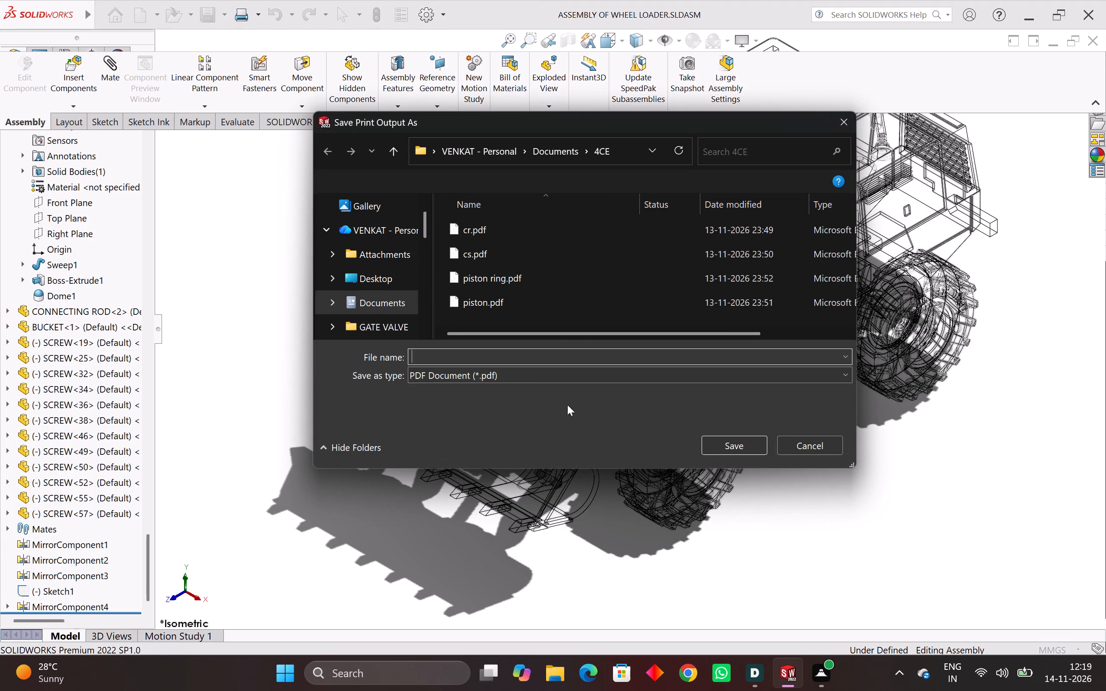
pyautogui.click(369, 298)
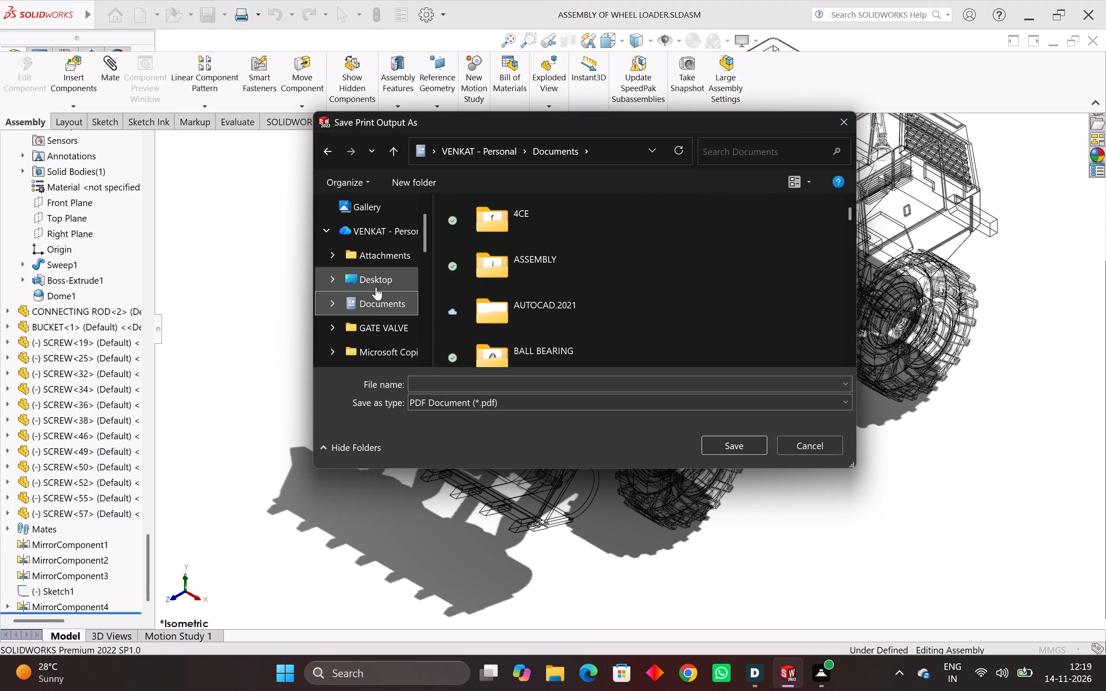
pyautogui.click(561, 384)
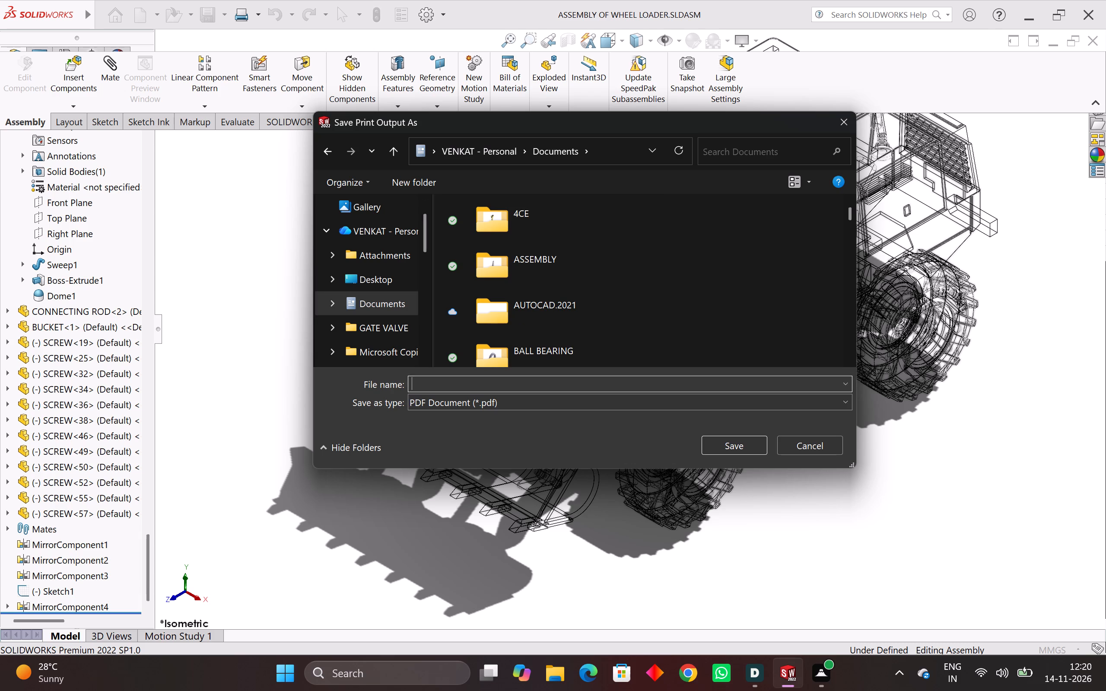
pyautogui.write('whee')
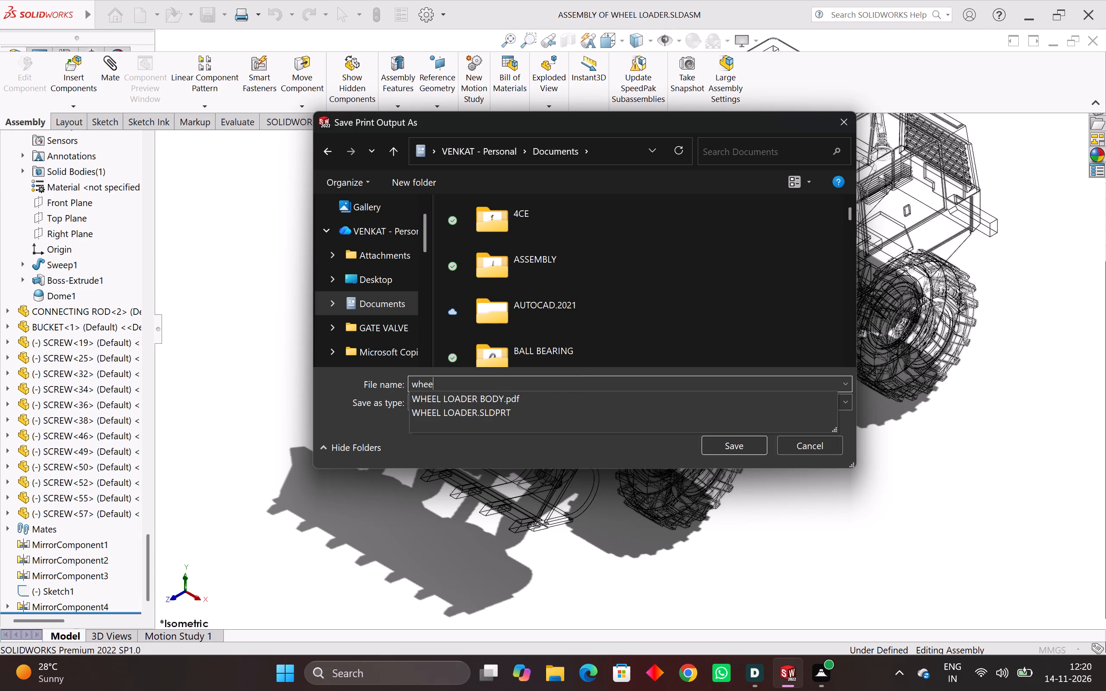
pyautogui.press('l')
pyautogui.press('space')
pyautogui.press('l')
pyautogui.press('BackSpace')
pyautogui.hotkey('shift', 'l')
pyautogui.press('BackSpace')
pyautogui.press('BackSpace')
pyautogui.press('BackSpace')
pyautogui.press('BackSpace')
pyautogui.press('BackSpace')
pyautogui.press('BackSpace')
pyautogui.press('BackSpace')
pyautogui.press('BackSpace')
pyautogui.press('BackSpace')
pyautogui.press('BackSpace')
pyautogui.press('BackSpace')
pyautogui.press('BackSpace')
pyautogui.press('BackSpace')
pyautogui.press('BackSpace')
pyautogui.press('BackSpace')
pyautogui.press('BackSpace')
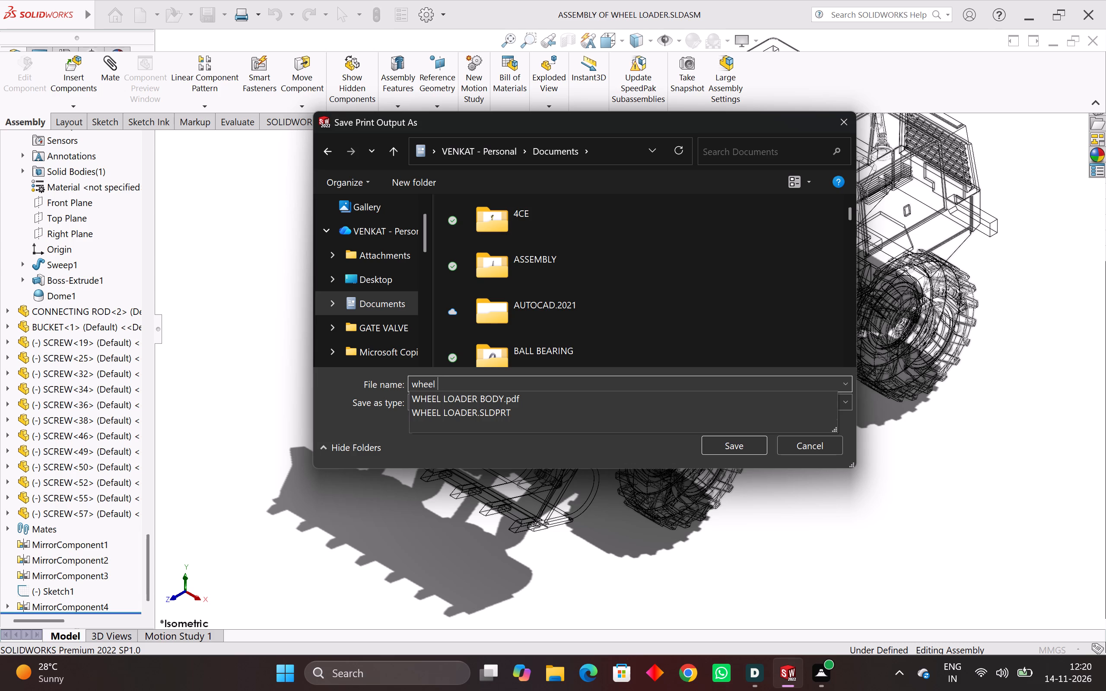
# Name the PDF print output WL and save it.
pyautogui.hotkey('shift', 'w')
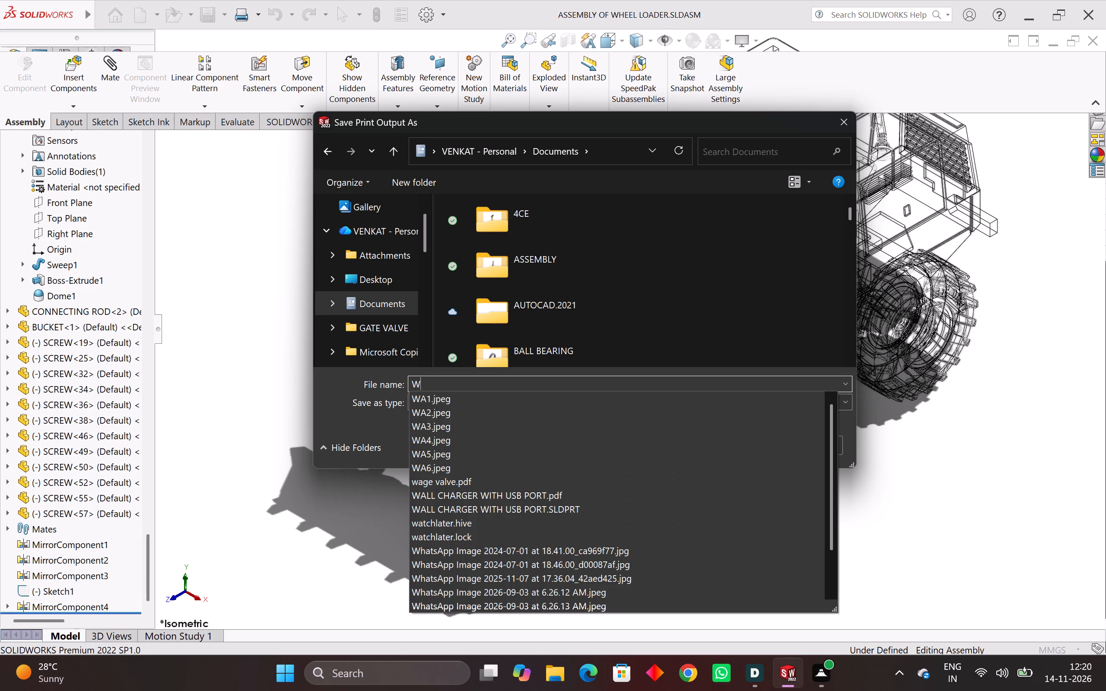
pyautogui.hotkey('shift', 'l')
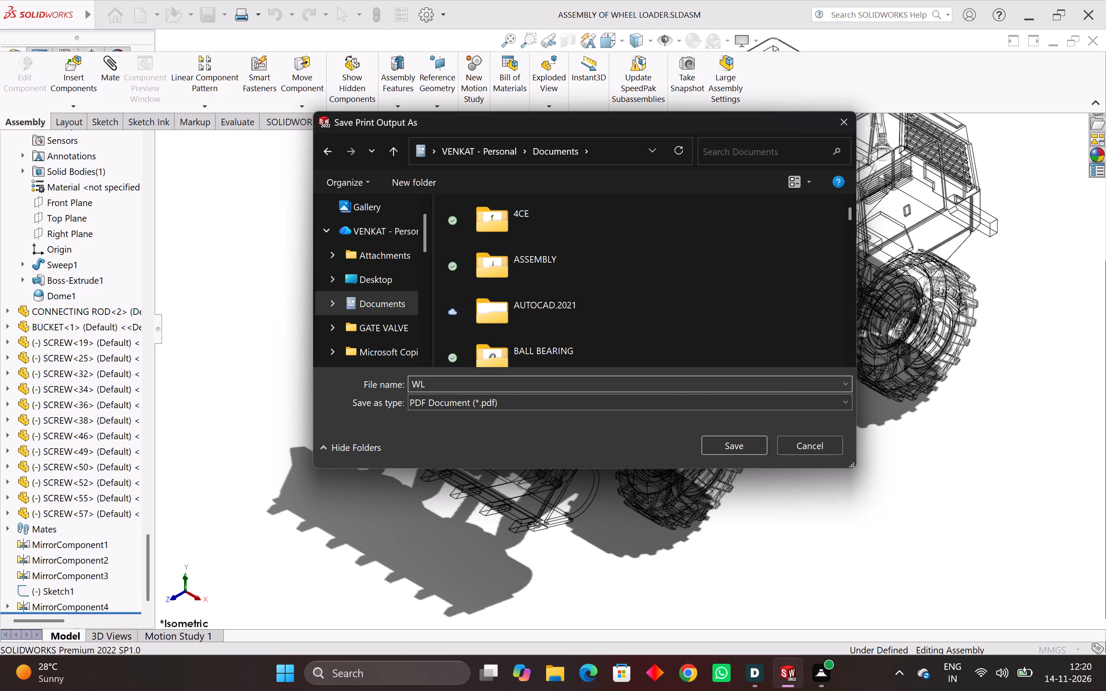
pyautogui.press('Return')
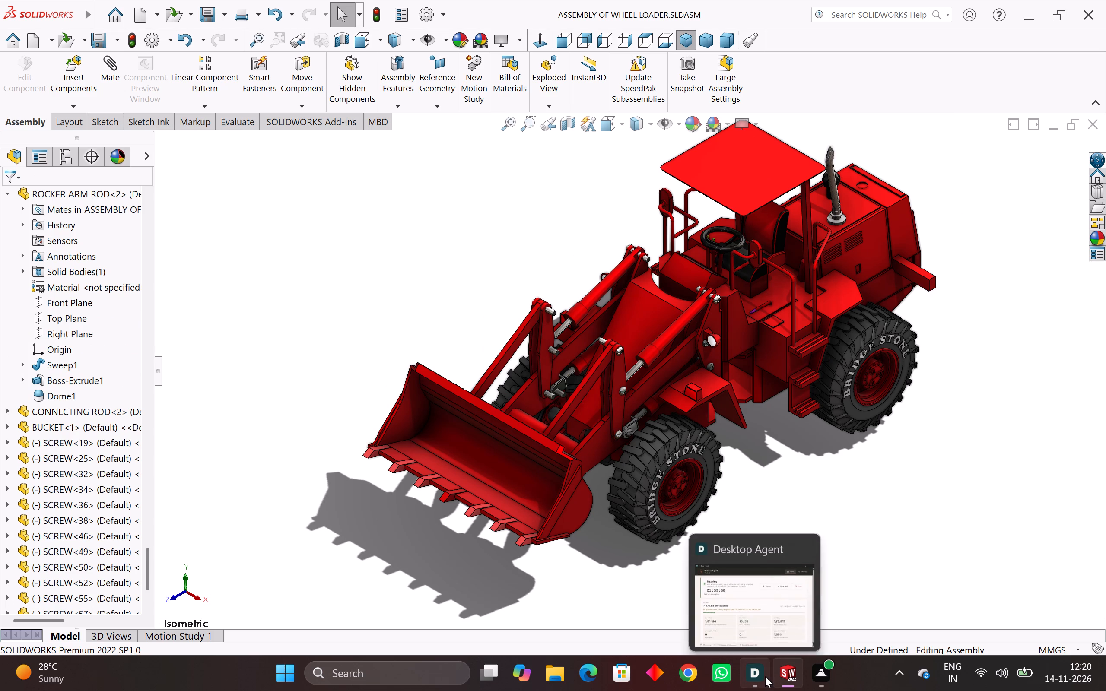
# Switch to File Explorer, check the properties of WL.pdf, and close the window.
pyautogui.click(560, 677)
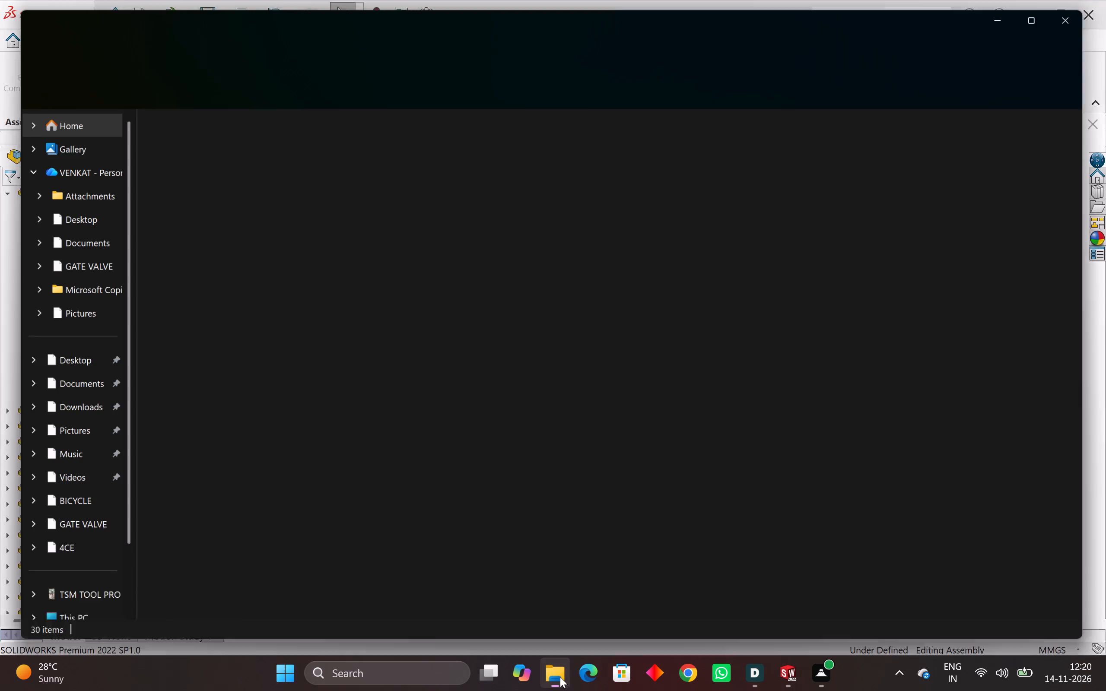
pyautogui.rightClick(260, 372)
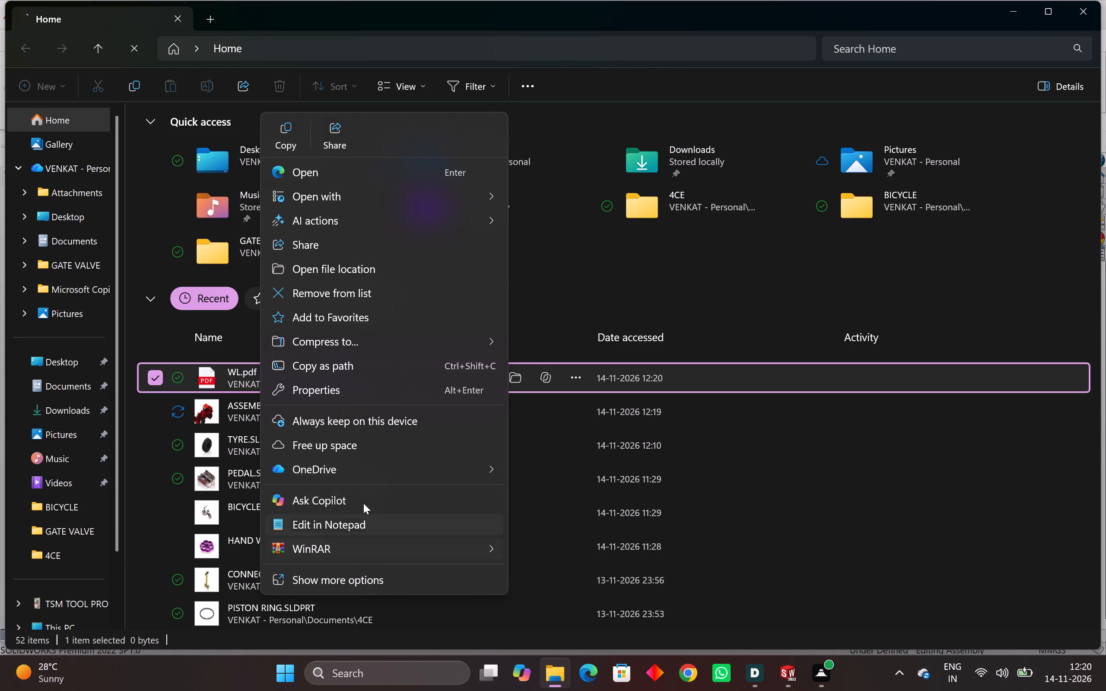
pyautogui.click(342, 393)
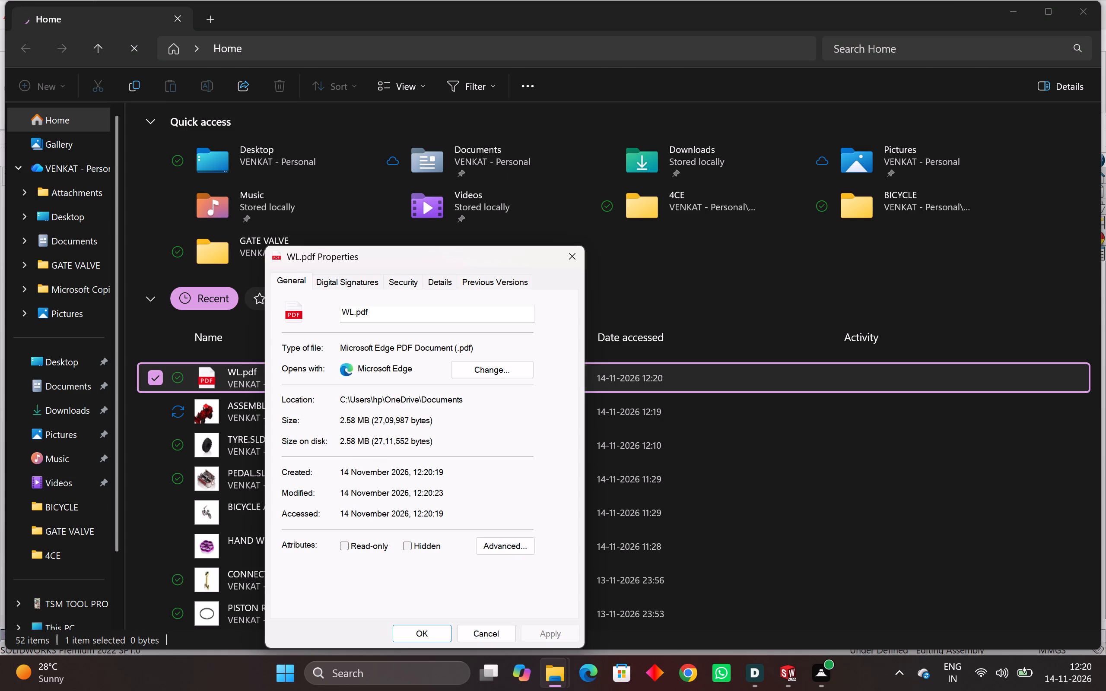
pyautogui.click(575, 255)
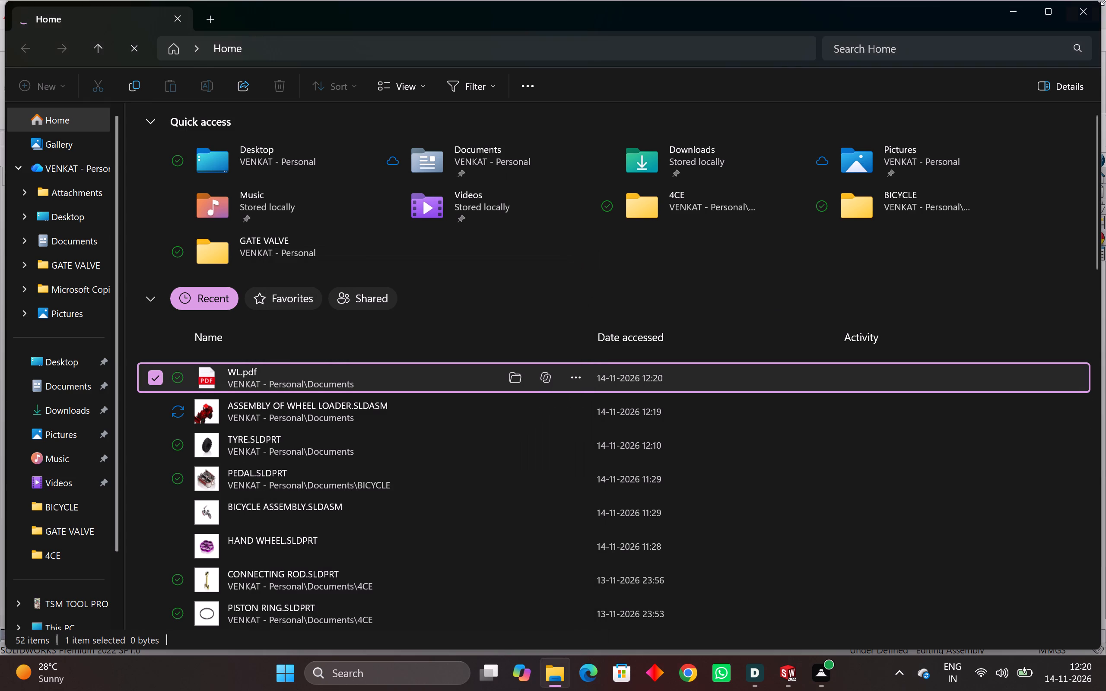
pyautogui.click(1081, 3)
# Save the wheel loader assembly.
pyautogui.scroll(-2, 693, 391)
pyautogui.scroll(2, 764, 336)
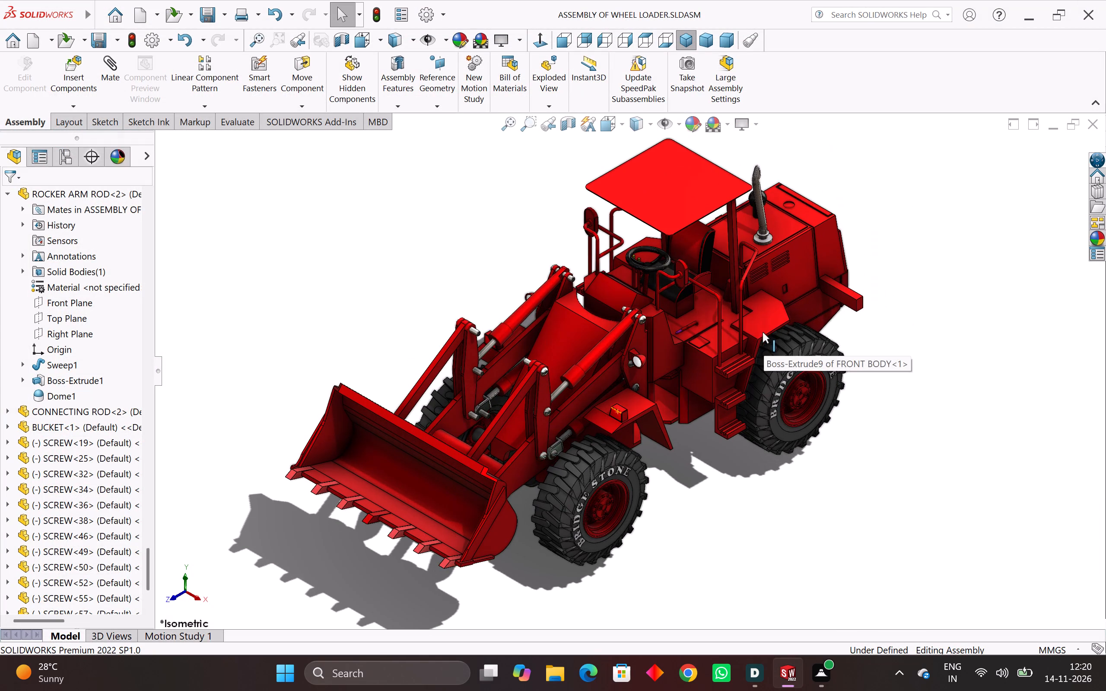
pyautogui.moveTo(768, 322); pyautogui.dragTo(678, 322, button='middle')
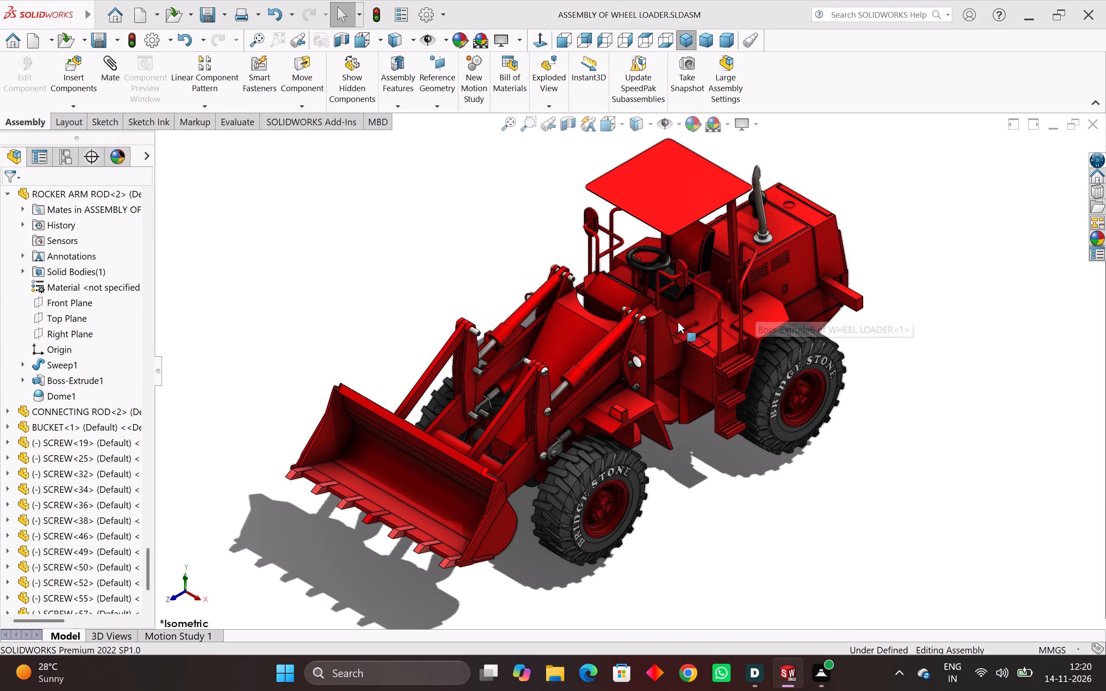
pyautogui.moveTo(678, 322); pyautogui.dragTo(679, 322, button='middle')
pyautogui.click(925, 221)
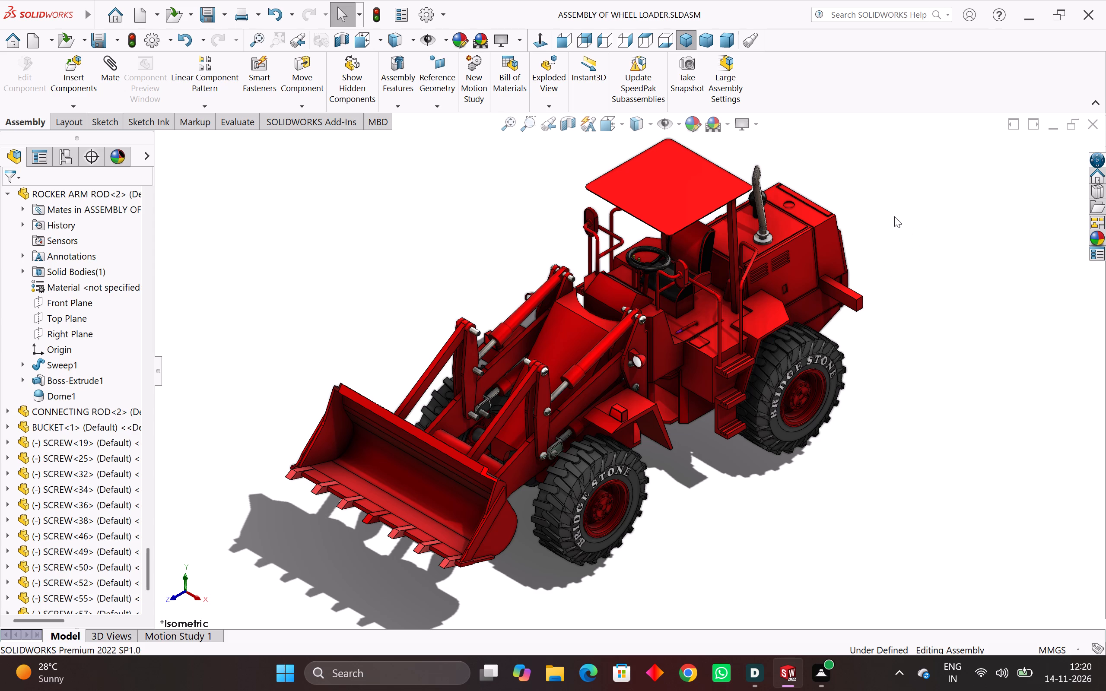
pyautogui.hotkey('ctrl', 's')
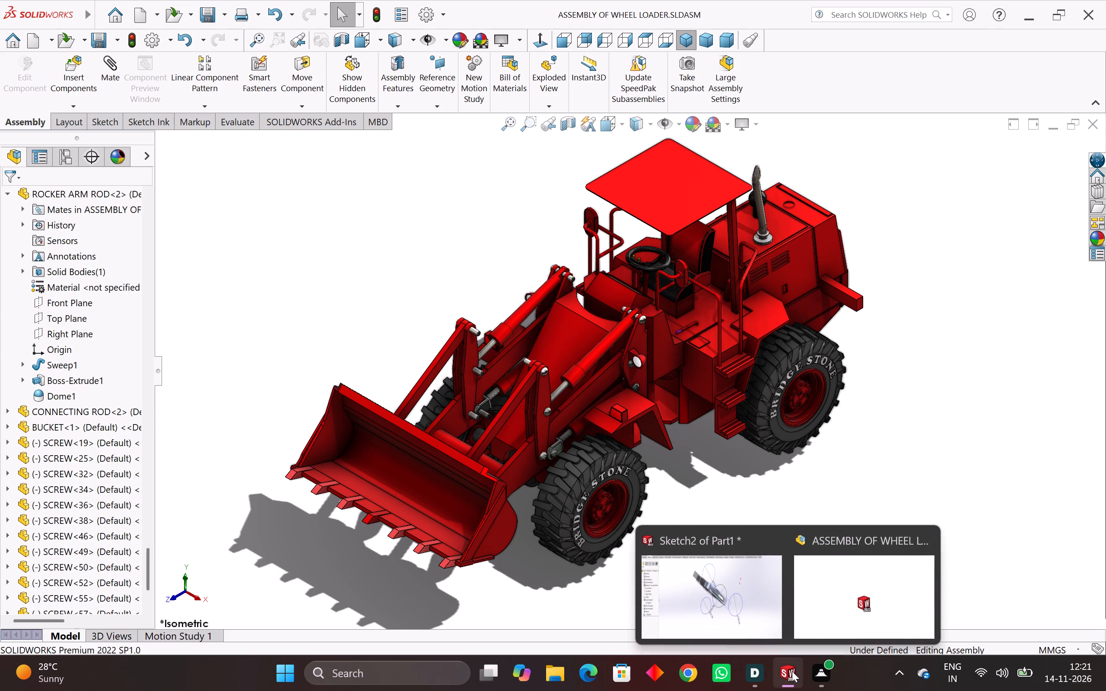
# Switch to the Part1 window and delete all the circles and their dimensions from the open sketch on the offset plane.
pyautogui.click(746, 616)
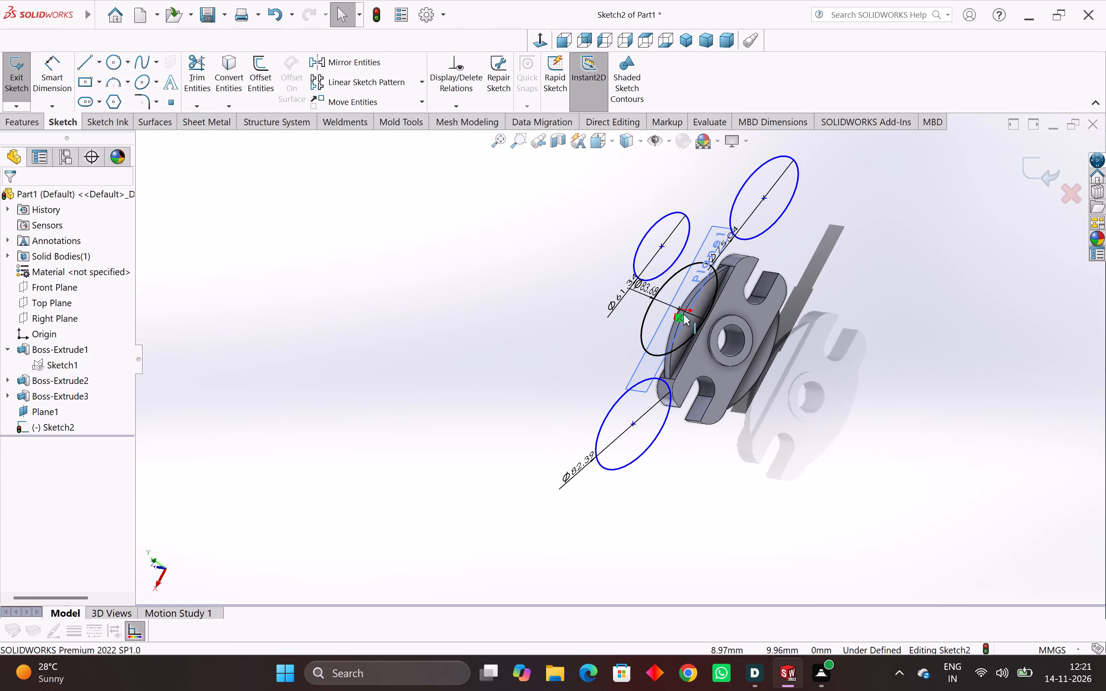
pyautogui.scroll(-4, 684, 313)
pyautogui.scroll(4, 685, 313)
pyautogui.scroll(-4, 685, 313)
pyautogui.moveTo(703, 269); pyautogui.dragTo(421, 568)
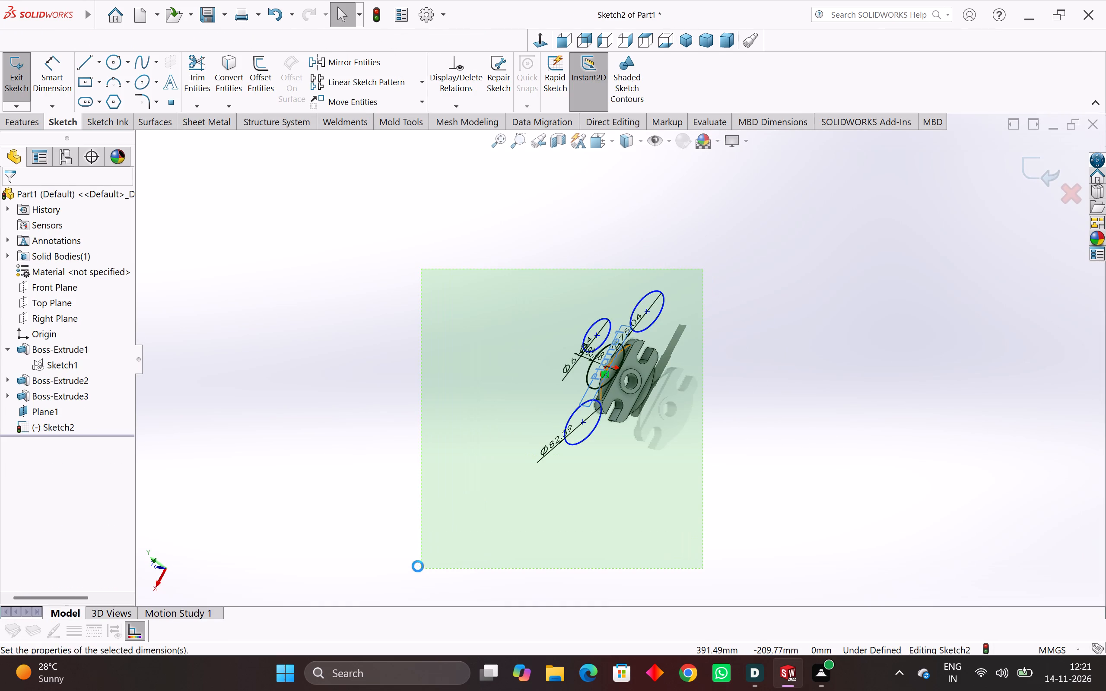
pyautogui.press('Delete')
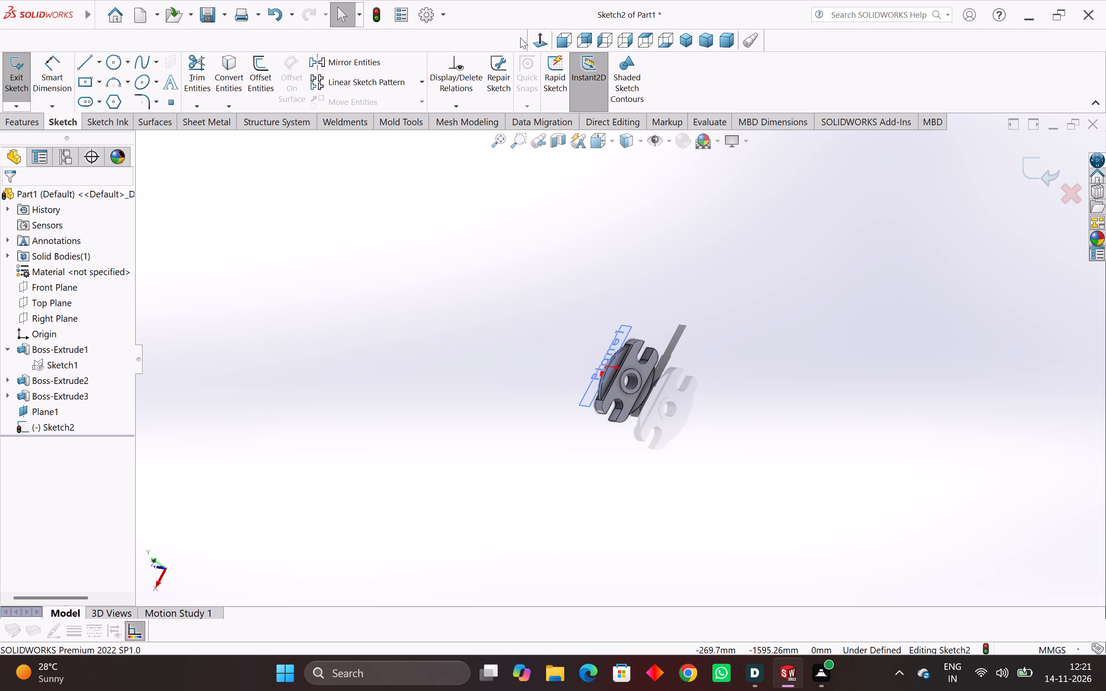
# Face the emptied offset-plane sketch squarely and start a rectangle in it with the Rectangle tool.
pyautogui.click(536, 38)
pyautogui.click(729, 195)
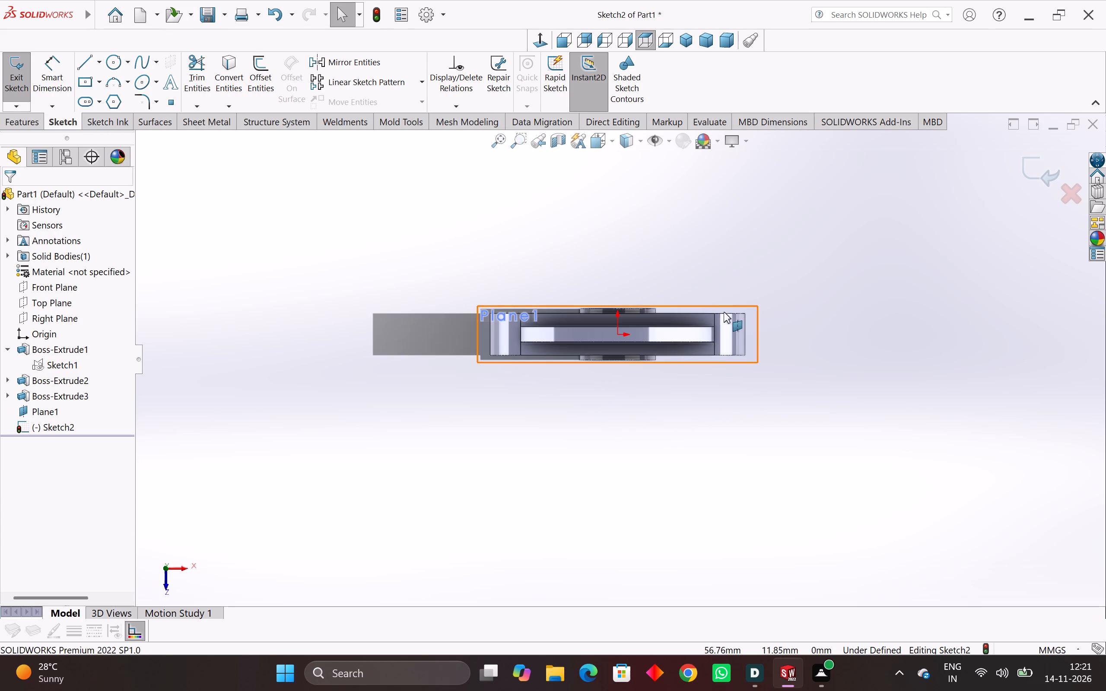
pyautogui.scroll(2, 722, 312)
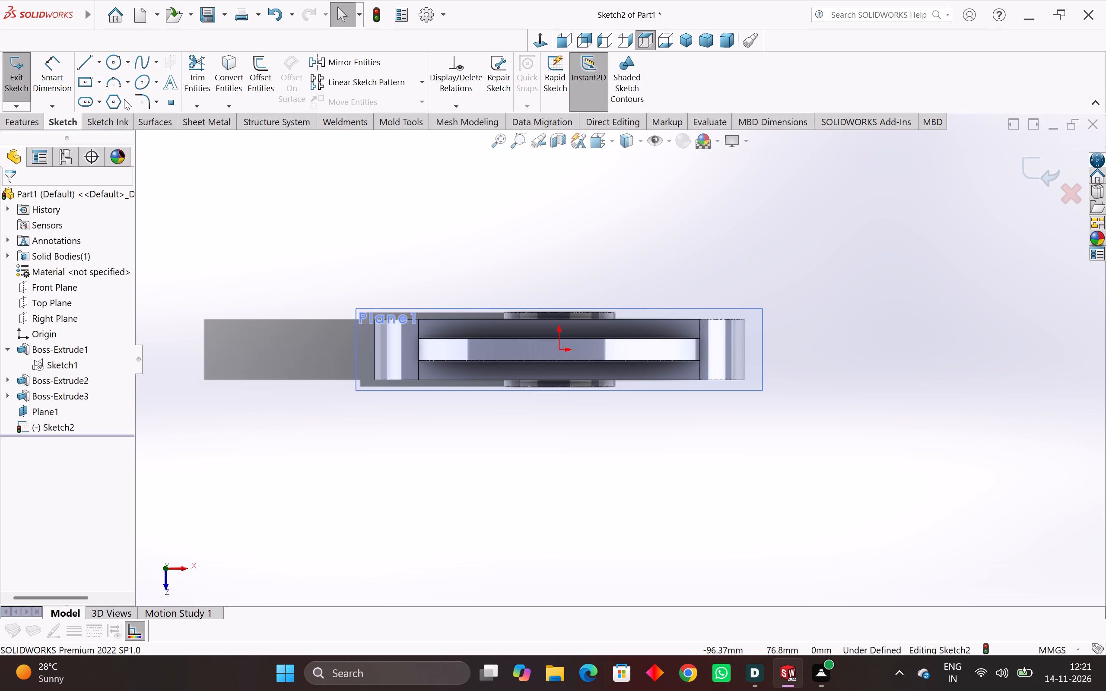
pyautogui.click(87, 84)
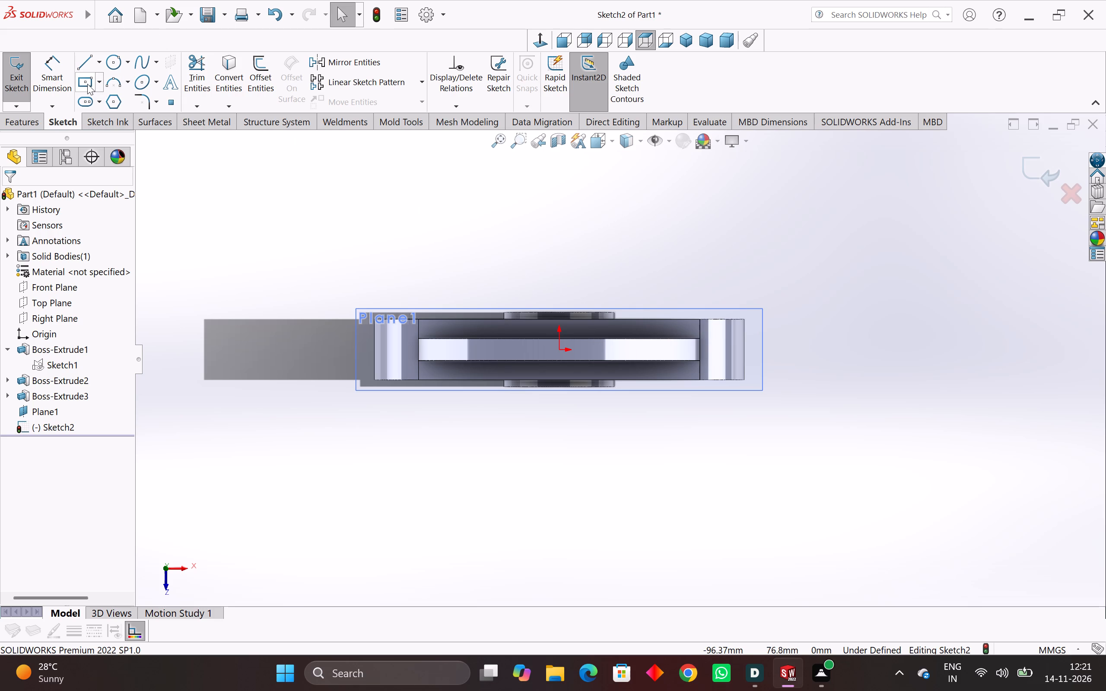
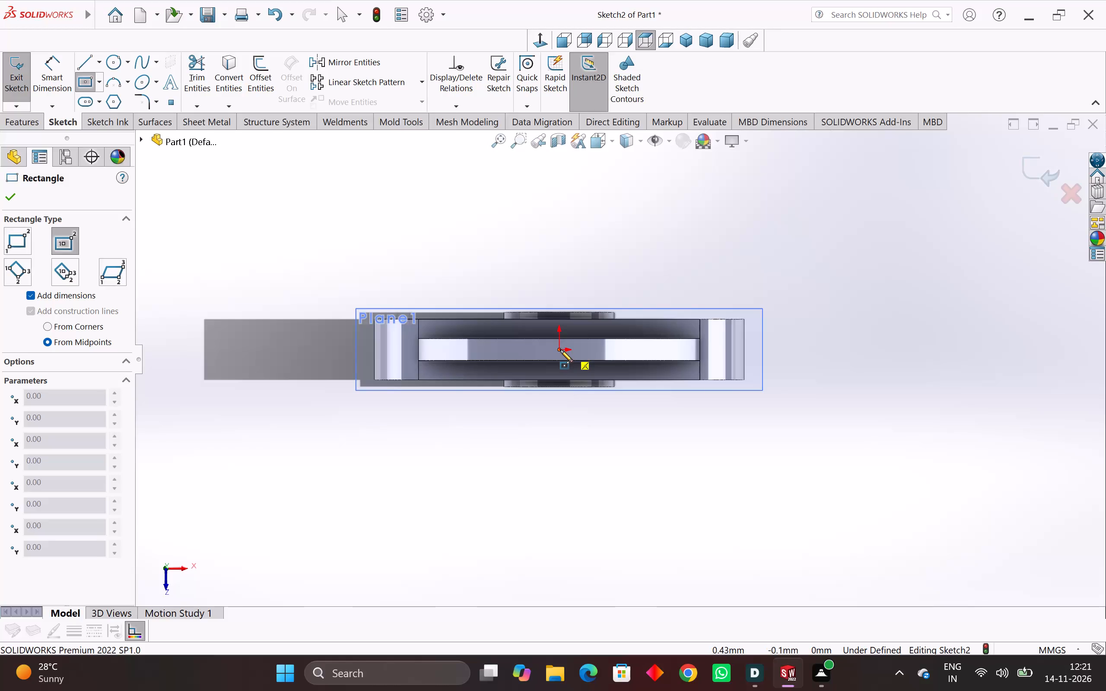
# Sketch a center rectangle about 79 by 42 mm centred on the origin.
pyautogui.click(560, 350)
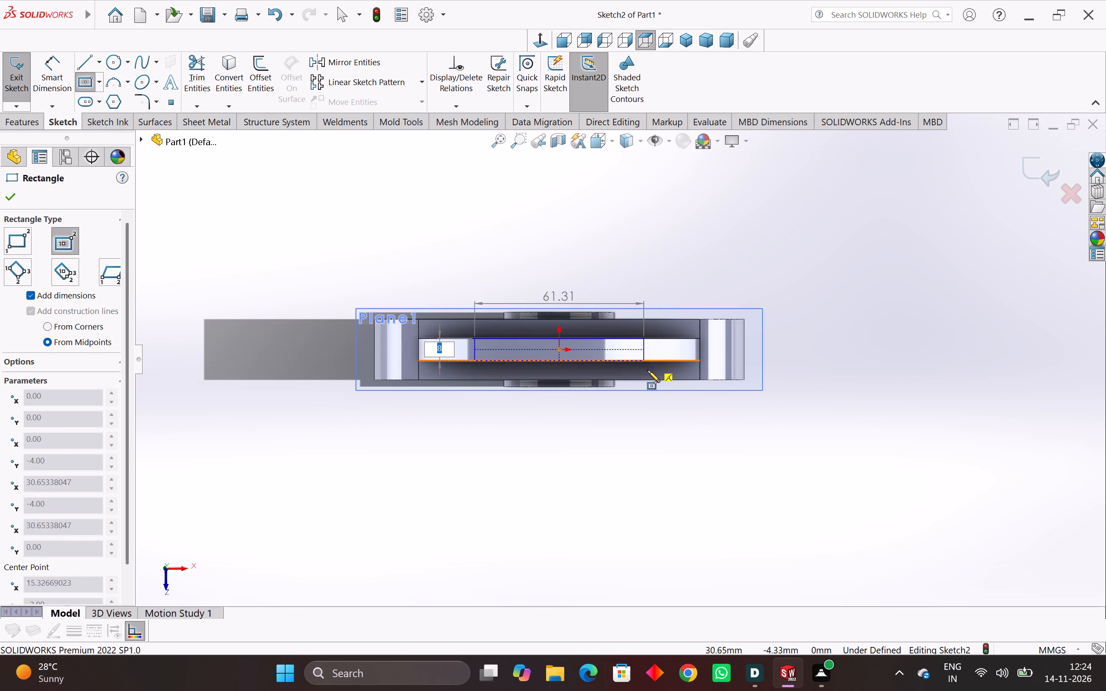
pyautogui.click(667, 407)
# Sketch three overlapping center rectangles above and right of the origin, about 53 by 46, 70 by 30 and 96 by 44 mm.
pyautogui.click(630, 319)
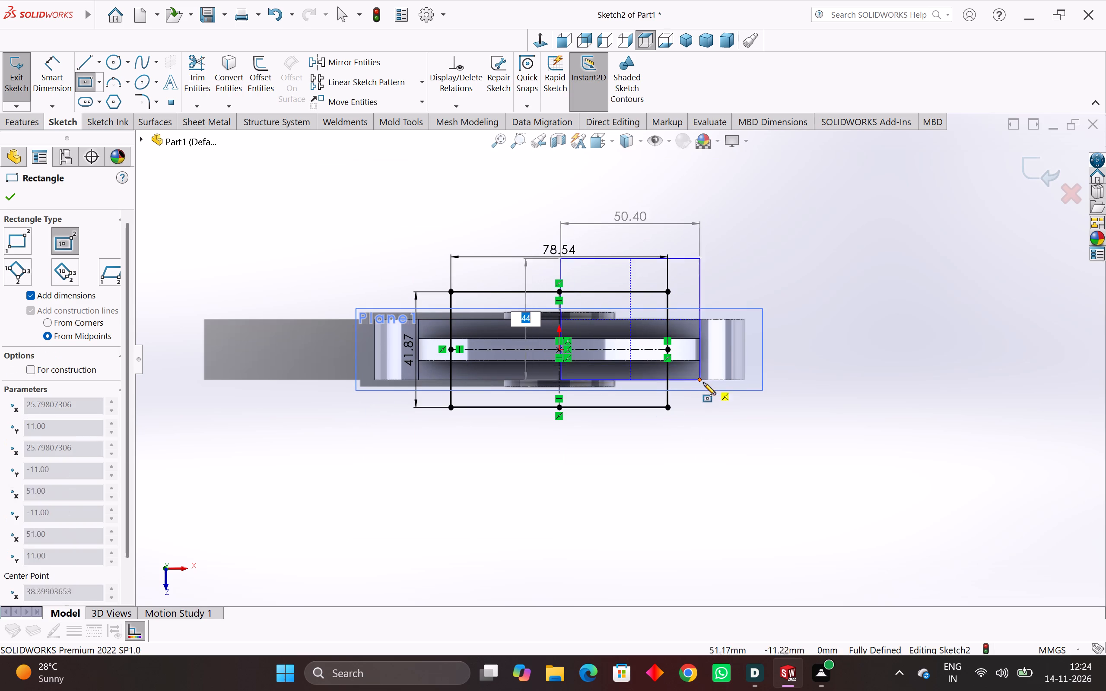
pyautogui.click(703, 383)
pyautogui.click(642, 278)
pyautogui.click(739, 321)
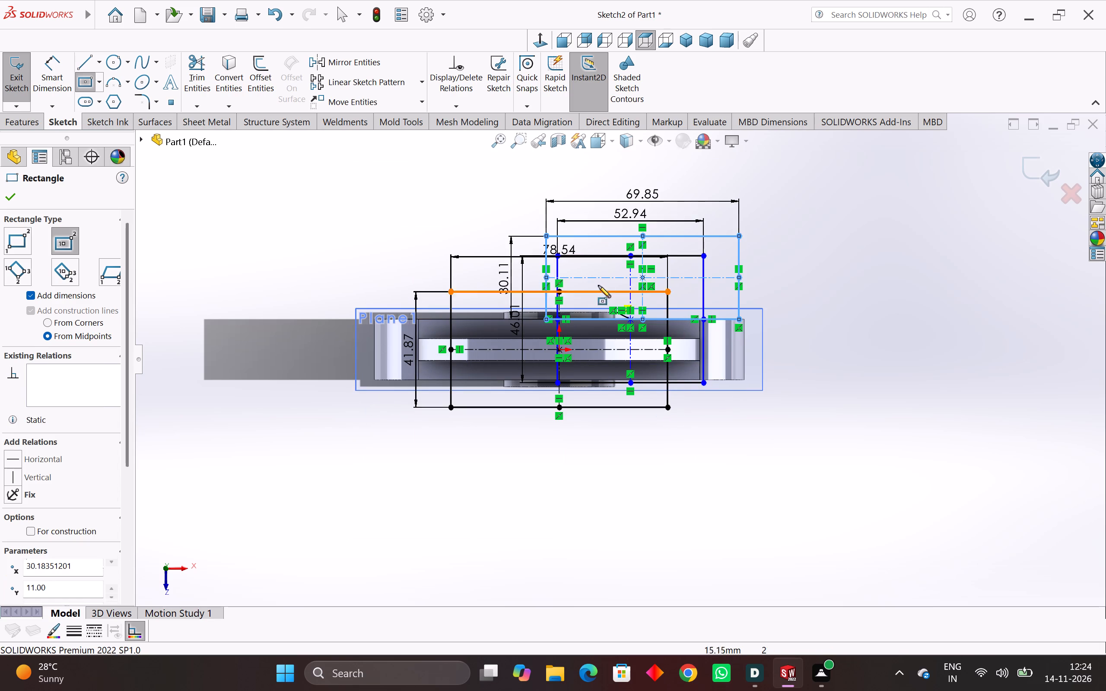
pyautogui.click(589, 272)
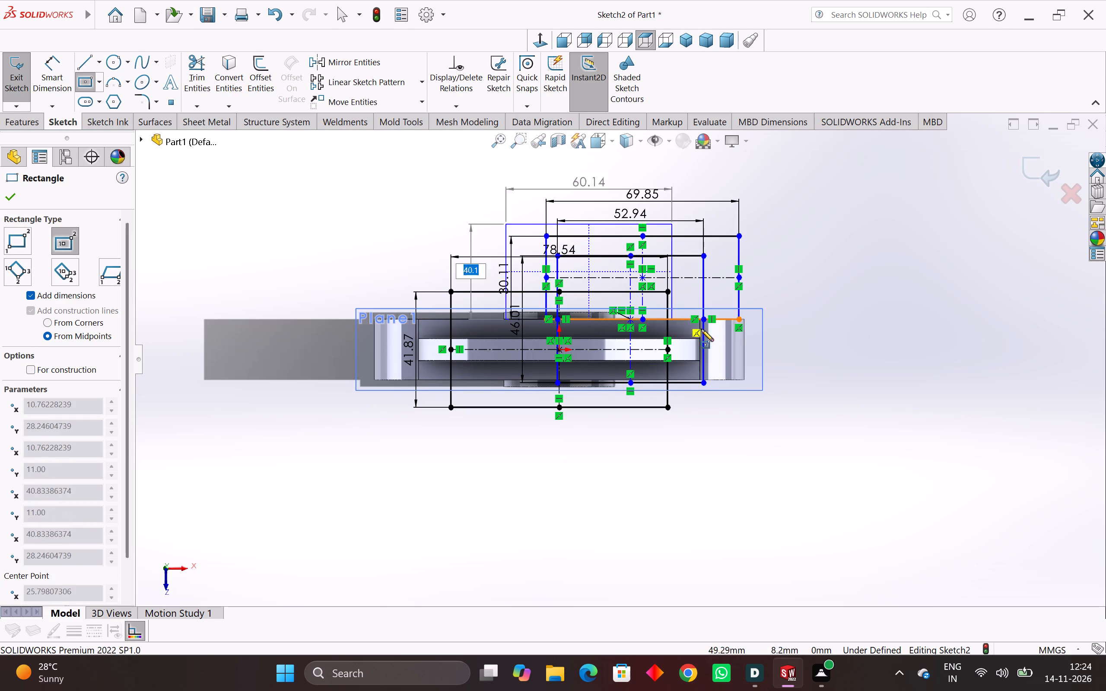
pyautogui.click(722, 332)
# Sketch three overlapping center rectangles above and left of the origin, about 57, 32 and 18 mm tall.
pyautogui.click(491, 237)
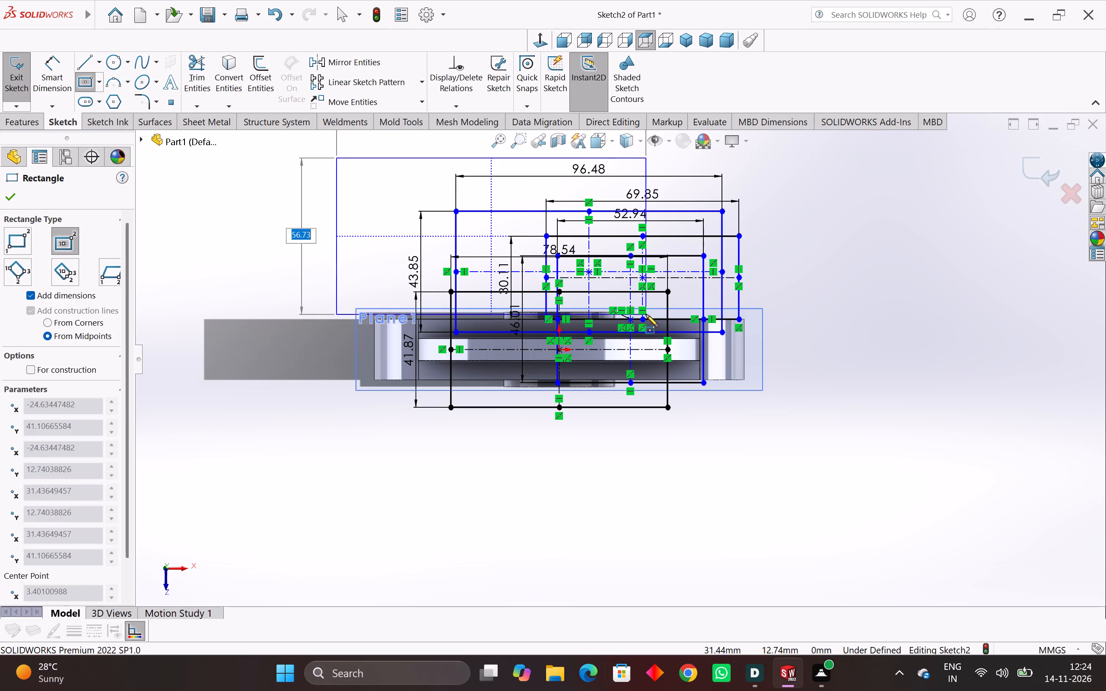
pyautogui.click(646, 314)
pyautogui.click(409, 208)
pyautogui.click(483, 252)
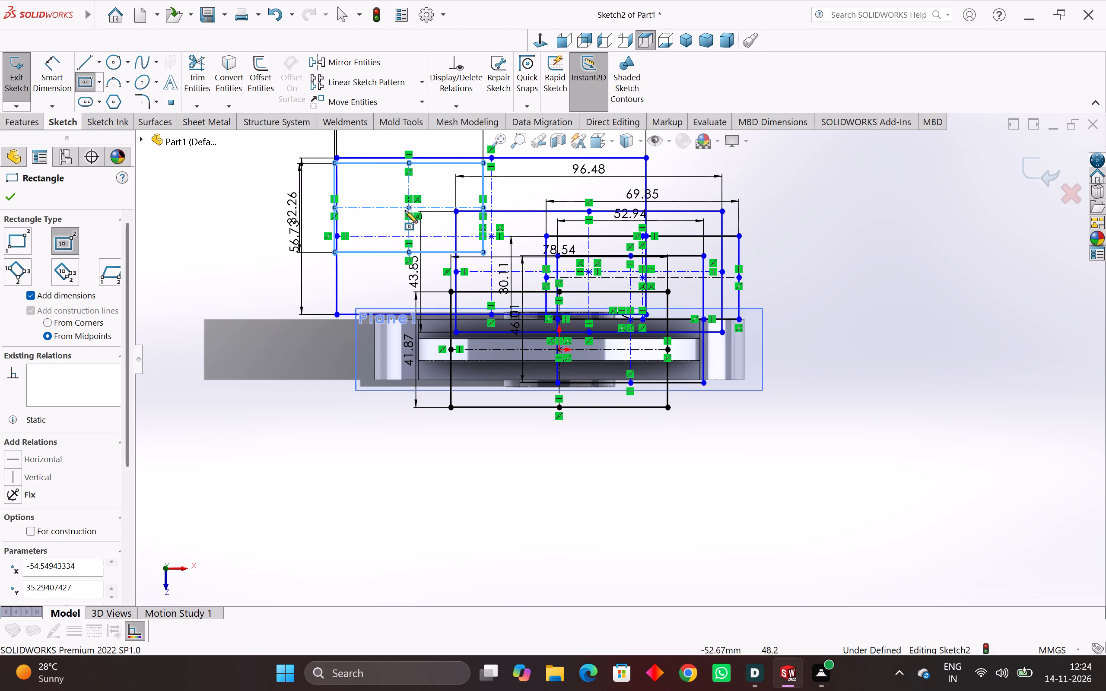
pyautogui.click(382, 196)
pyautogui.click(464, 220)
# Sketch three overlapping center rectangles over the part's left arm, about 45 by 38 mm, 60 mm tall, and 53 by 52 mm.
pyautogui.click(368, 282)
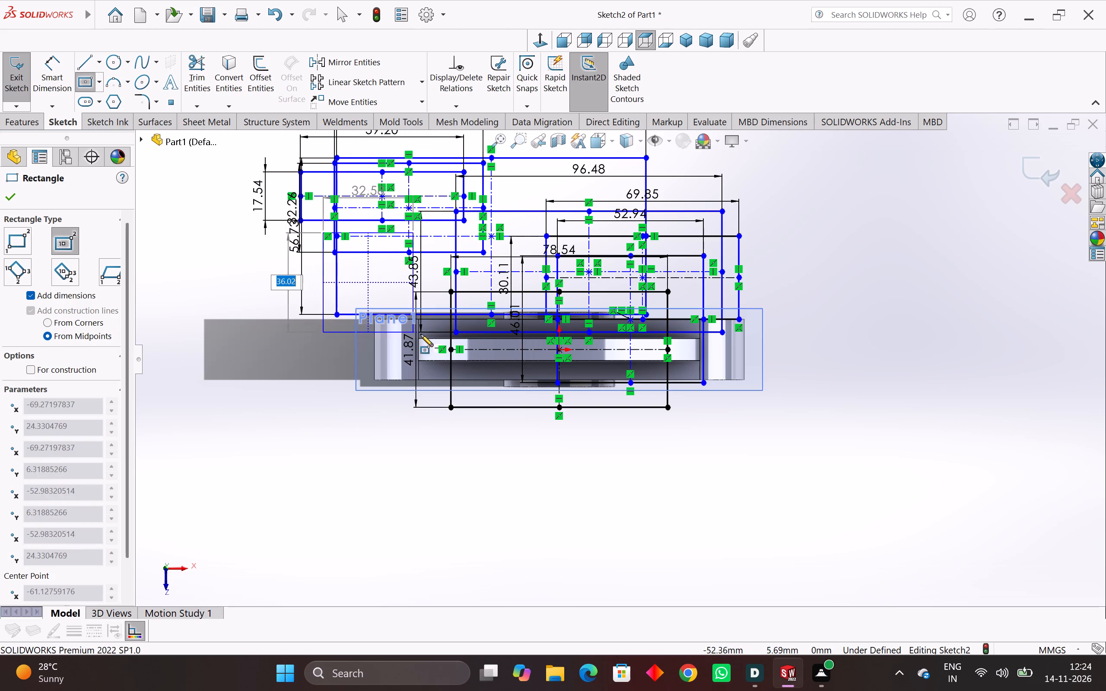
pyautogui.click(430, 335)
pyautogui.click(351, 272)
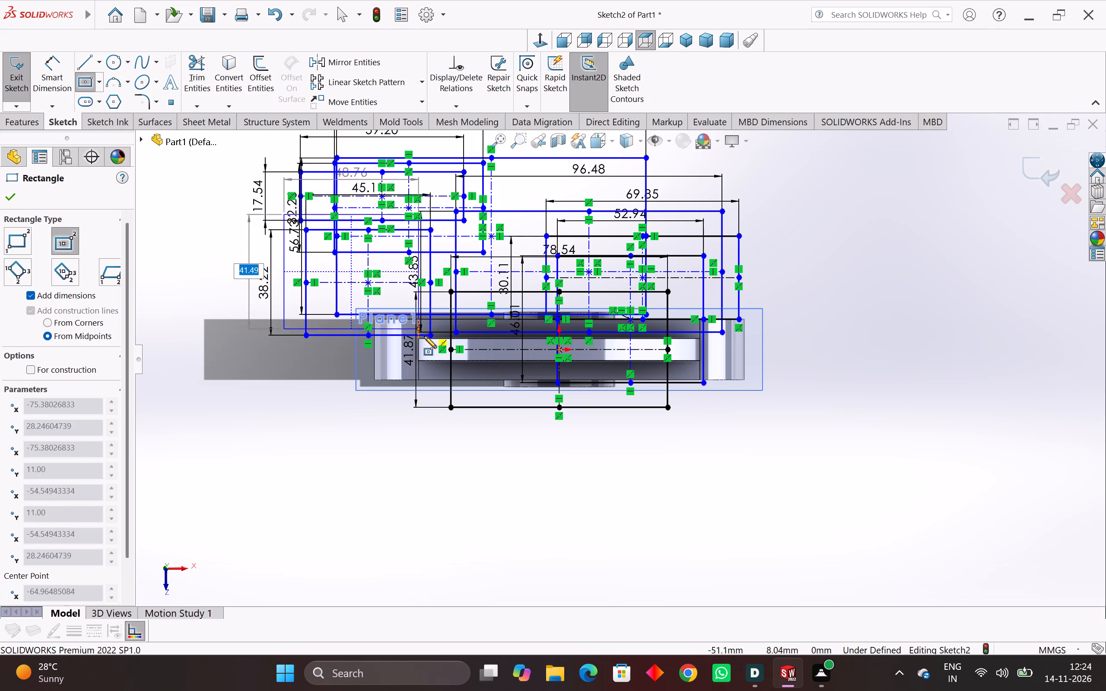
pyautogui.click(434, 354)
pyautogui.click(321, 308)
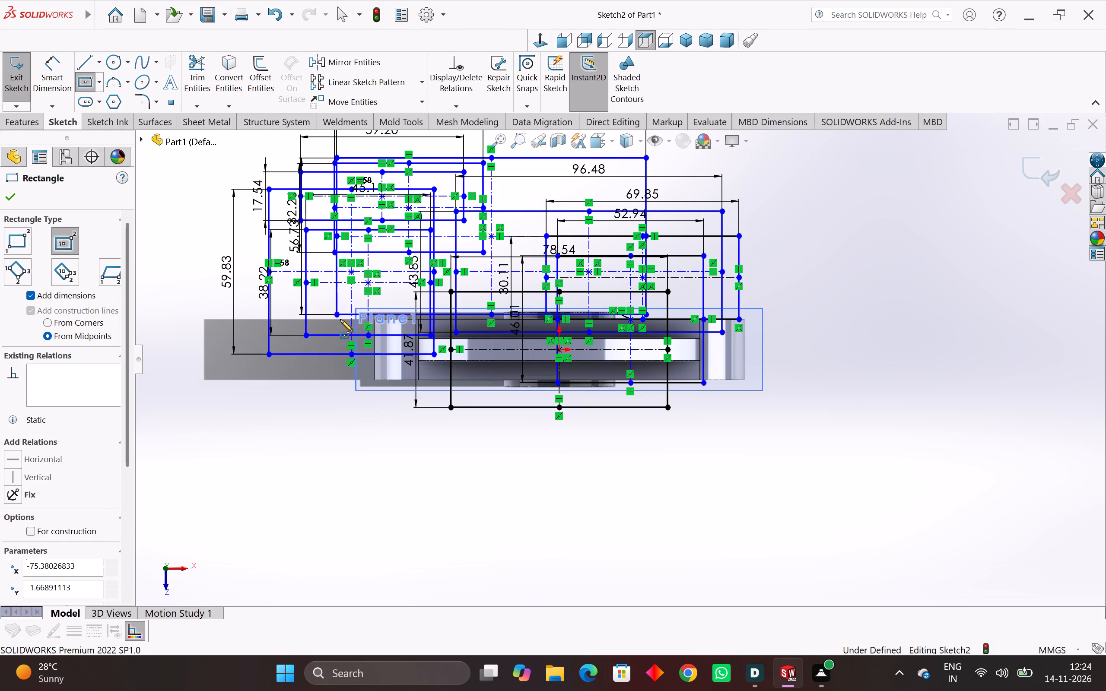
pyautogui.click(393, 379)
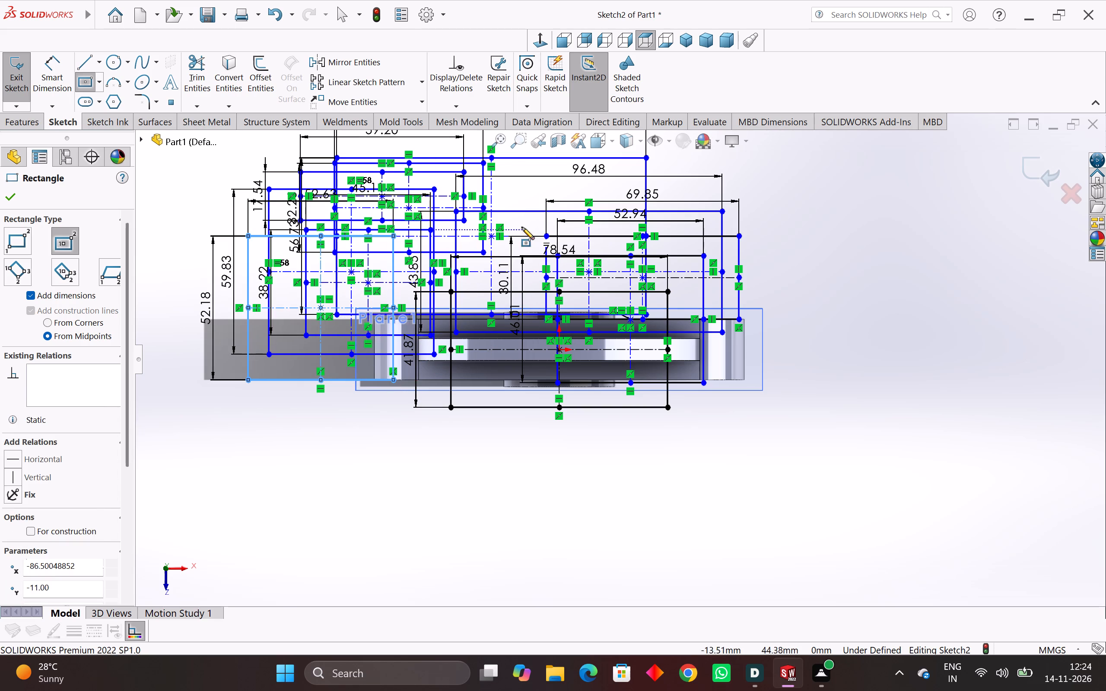
# Sketch two large center rectangles above the origin, the first about 73 by 41 mm, and a 28 by 19 mm one to their right.
pyautogui.click(522, 227)
pyautogui.click(623, 286)
pyautogui.click(549, 184)
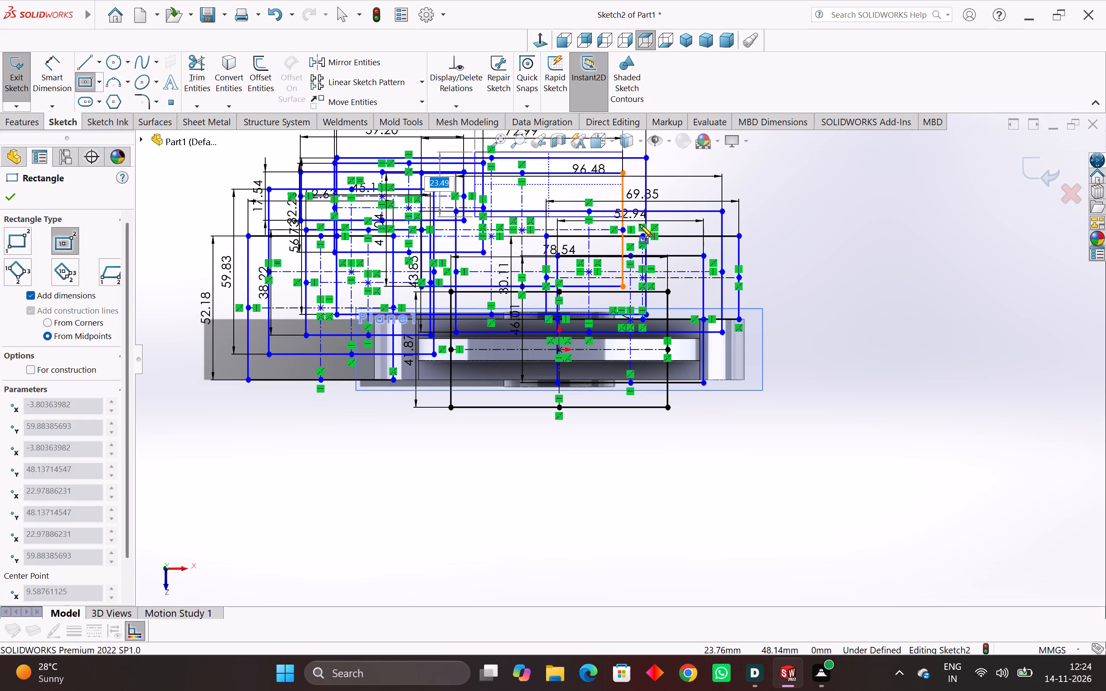
pyautogui.click(714, 255)
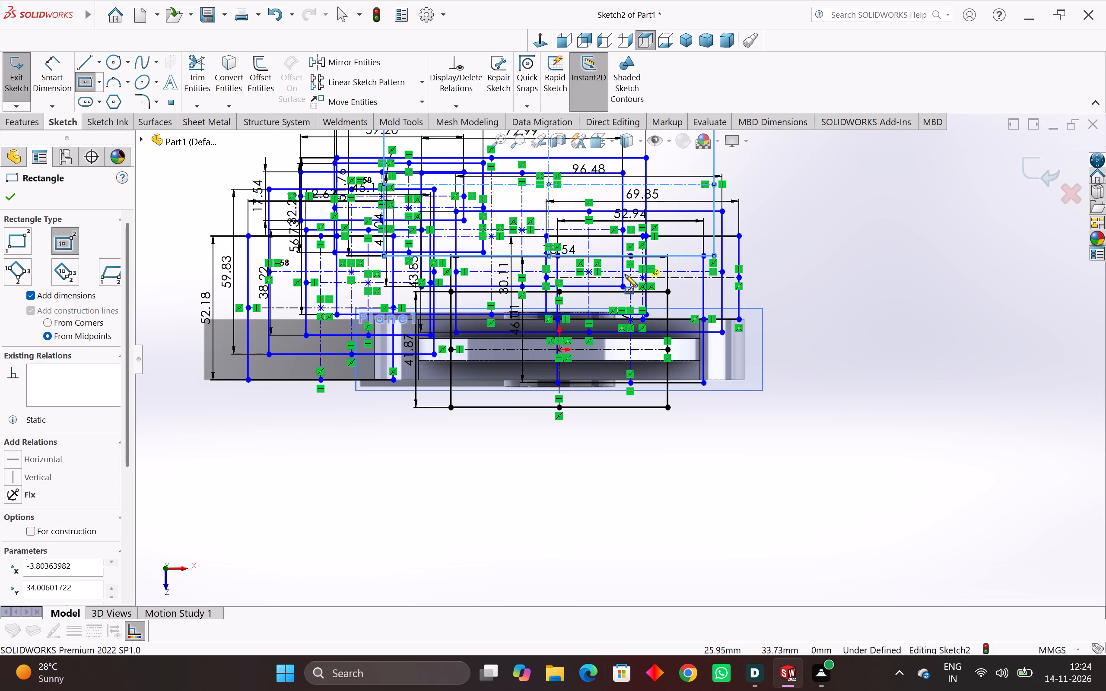
pyautogui.click(679, 302)
pyautogui.click(718, 329)
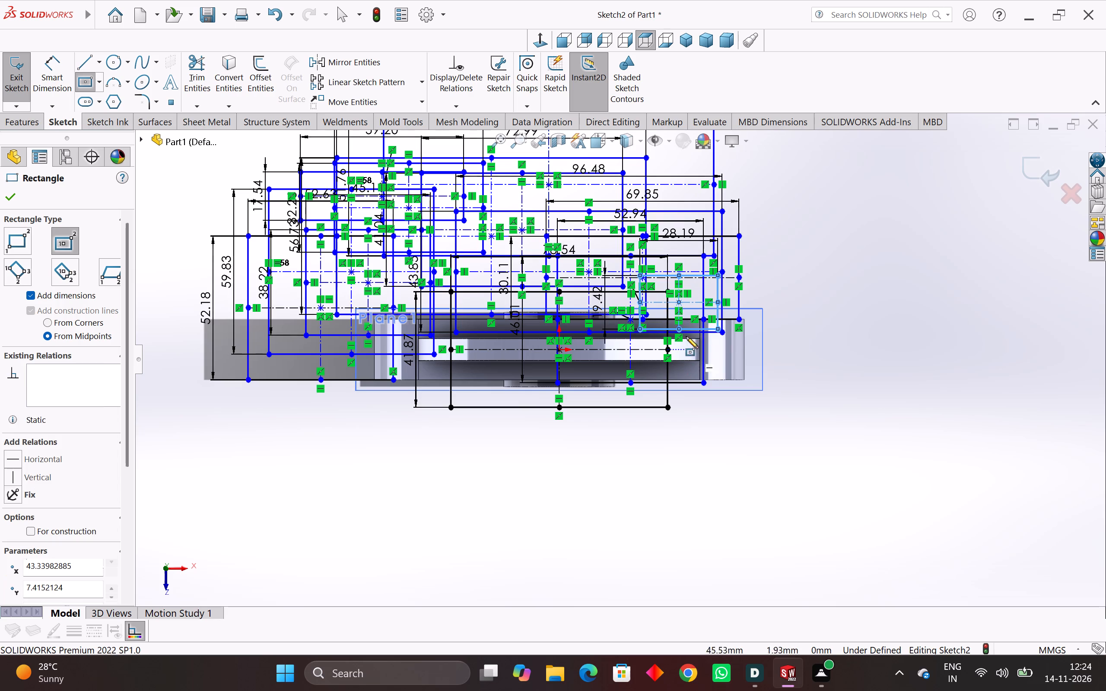
# Sketch three center rectangles across the part from right to left, about 32 by 23, 59 by 36 and 45 by 42 mm.
pyautogui.click(690, 369)
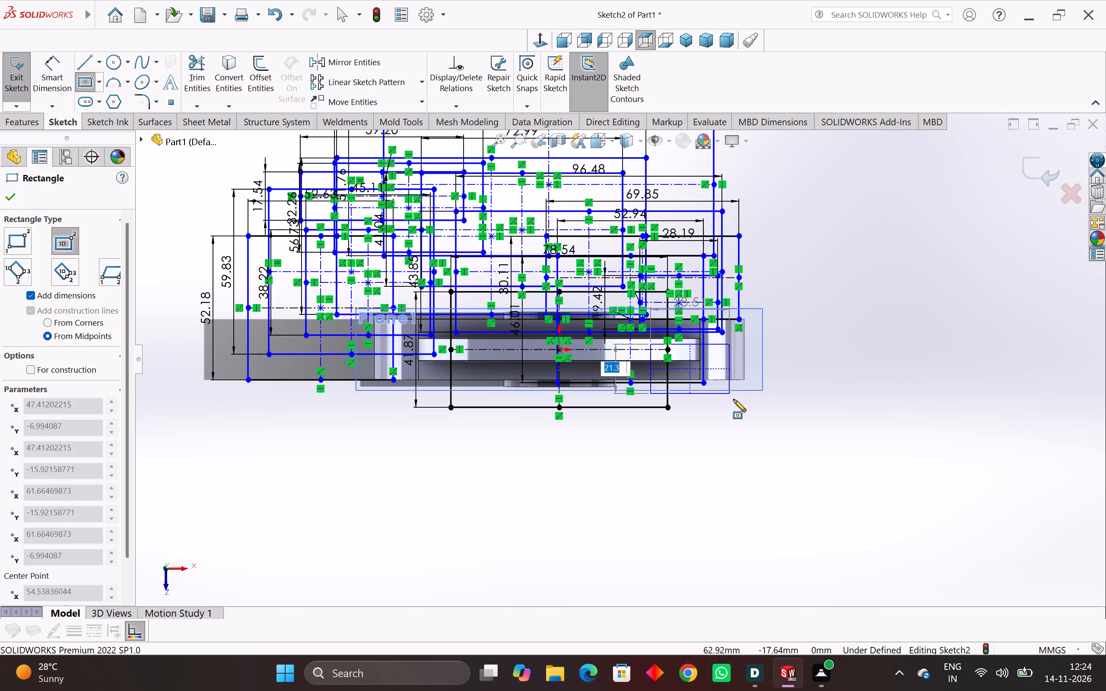
pyautogui.click(734, 400)
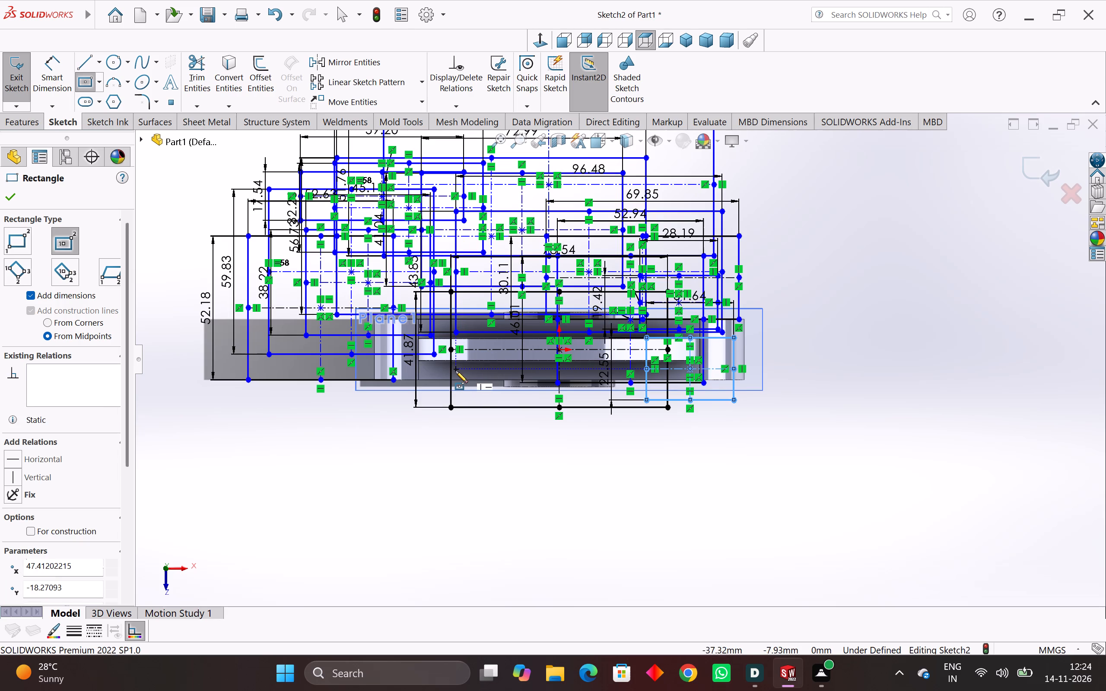
pyautogui.click(455, 371)
pyautogui.click(537, 418)
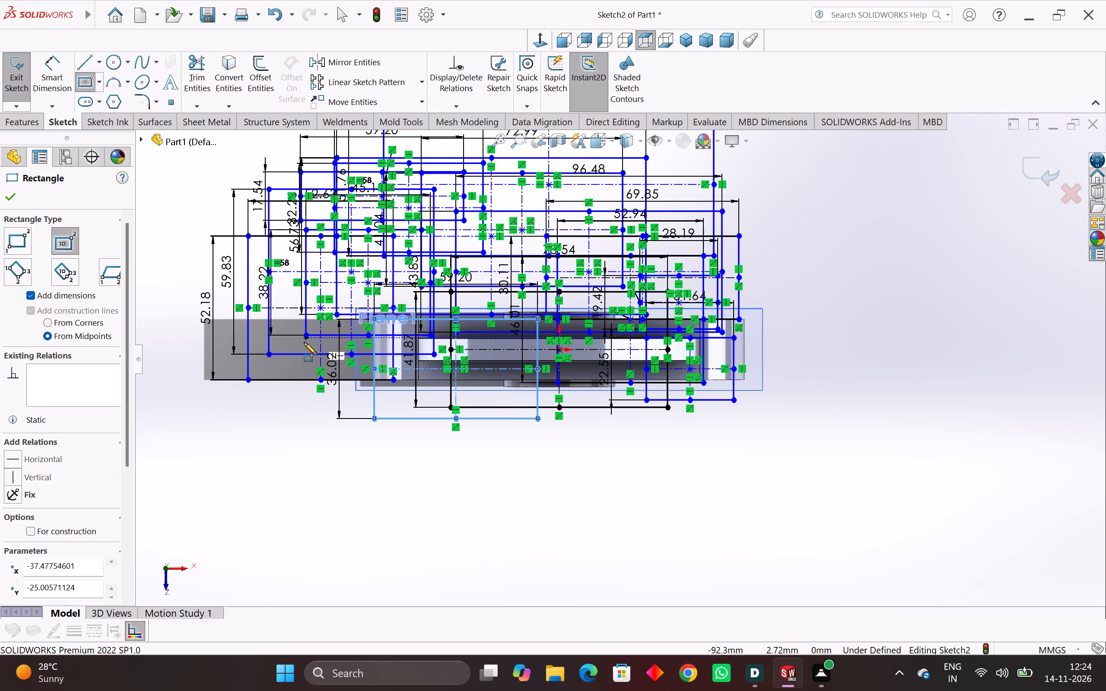
pyautogui.click(304, 342)
pyautogui.click(367, 402)
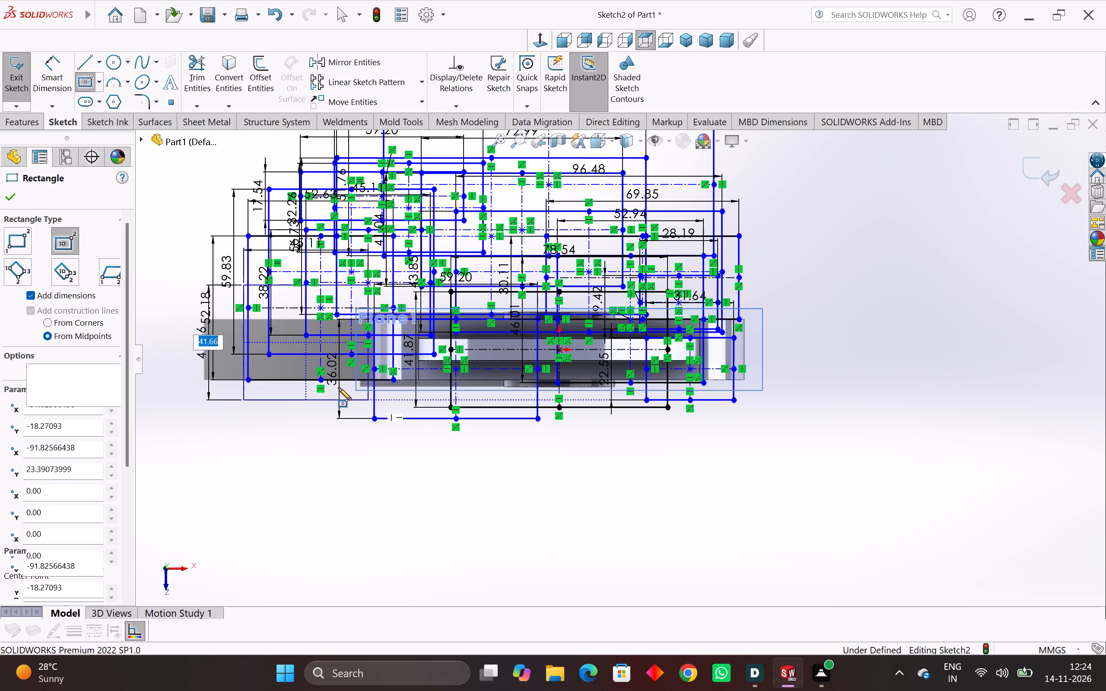
# Sketch three center rectangles along the part's lower edge, left to right, about 46 by 32, 23 by 25 and 37 by 28 mm.
pyautogui.click(284, 390)
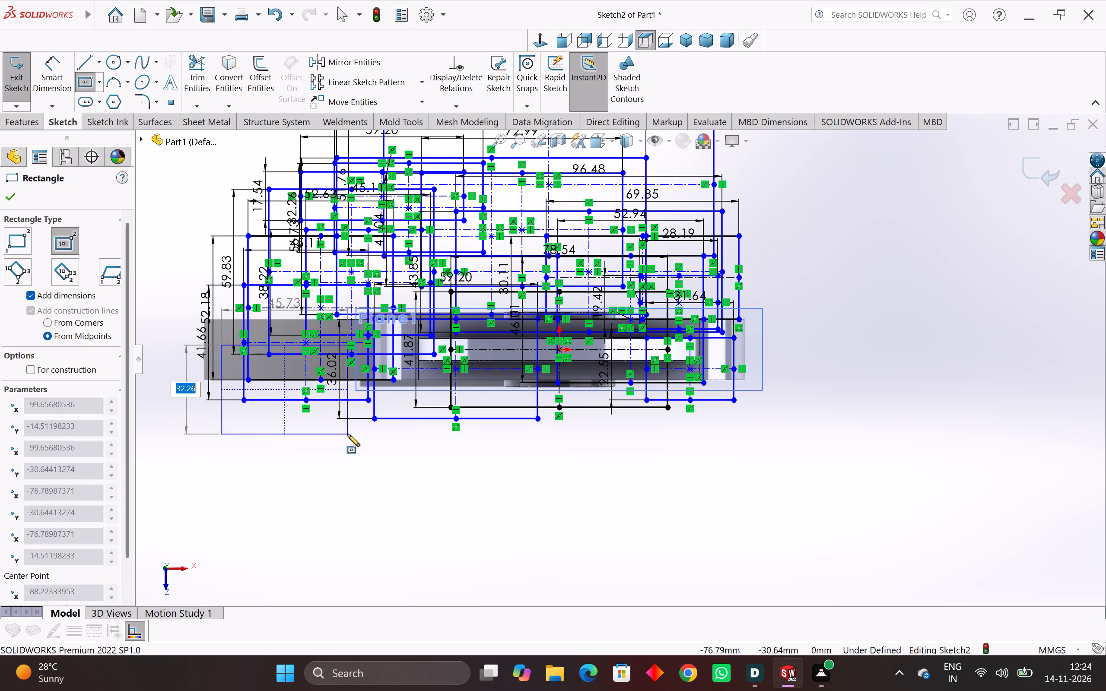
pyautogui.click(347, 434)
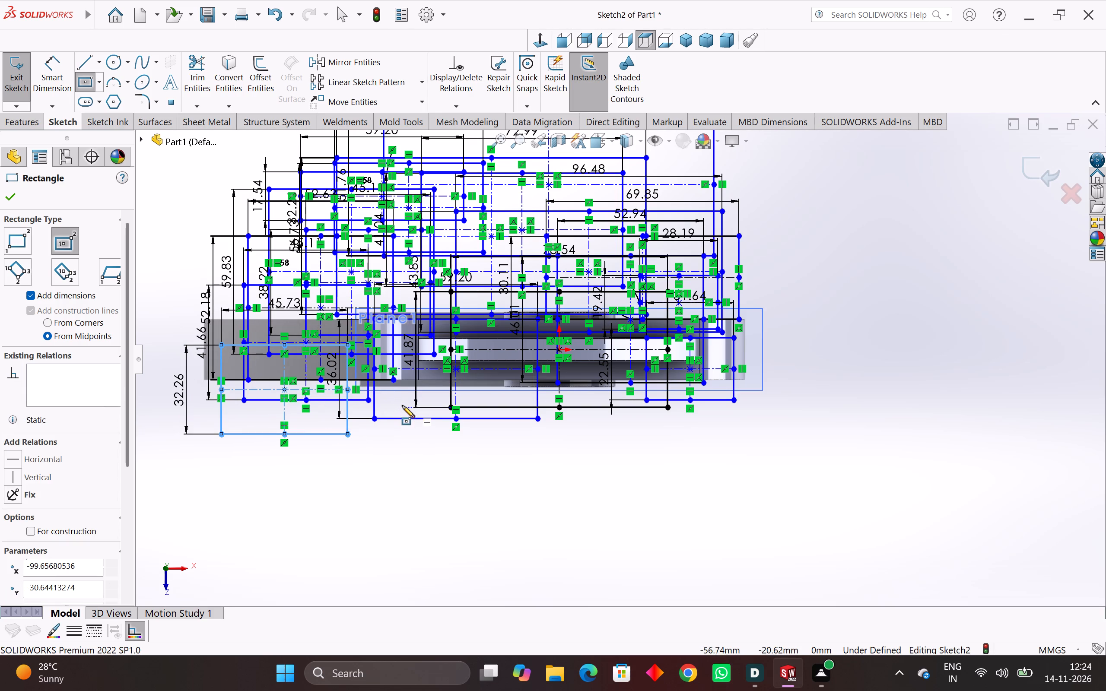
pyautogui.click(398, 399)
pyautogui.click(428, 435)
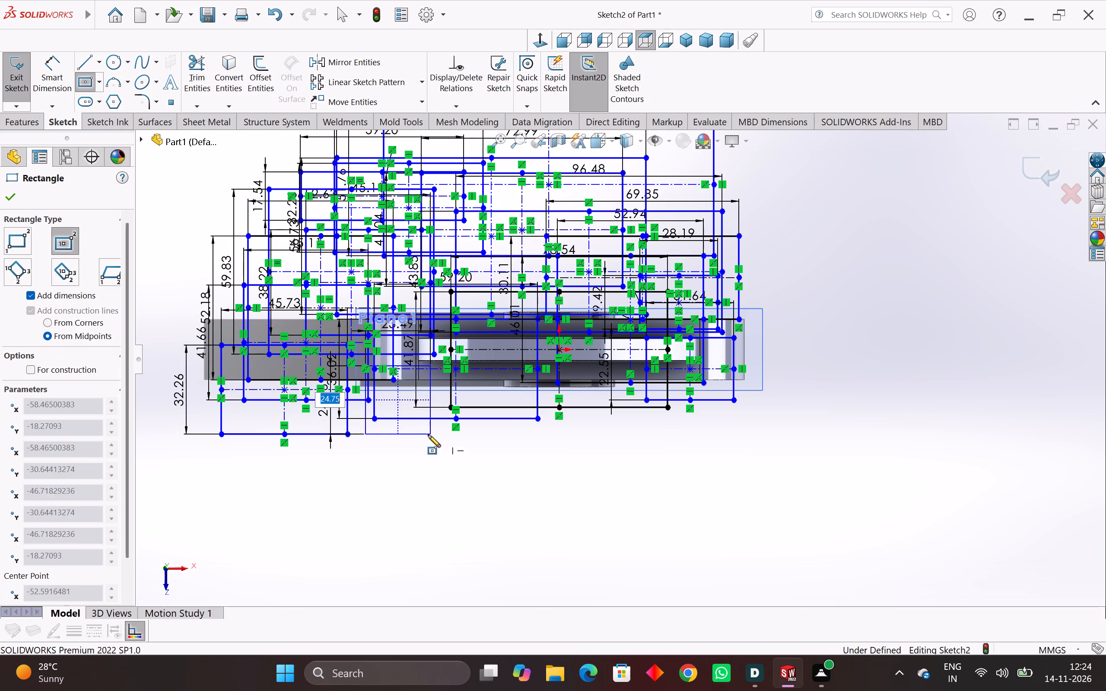
pyautogui.click(518, 393)
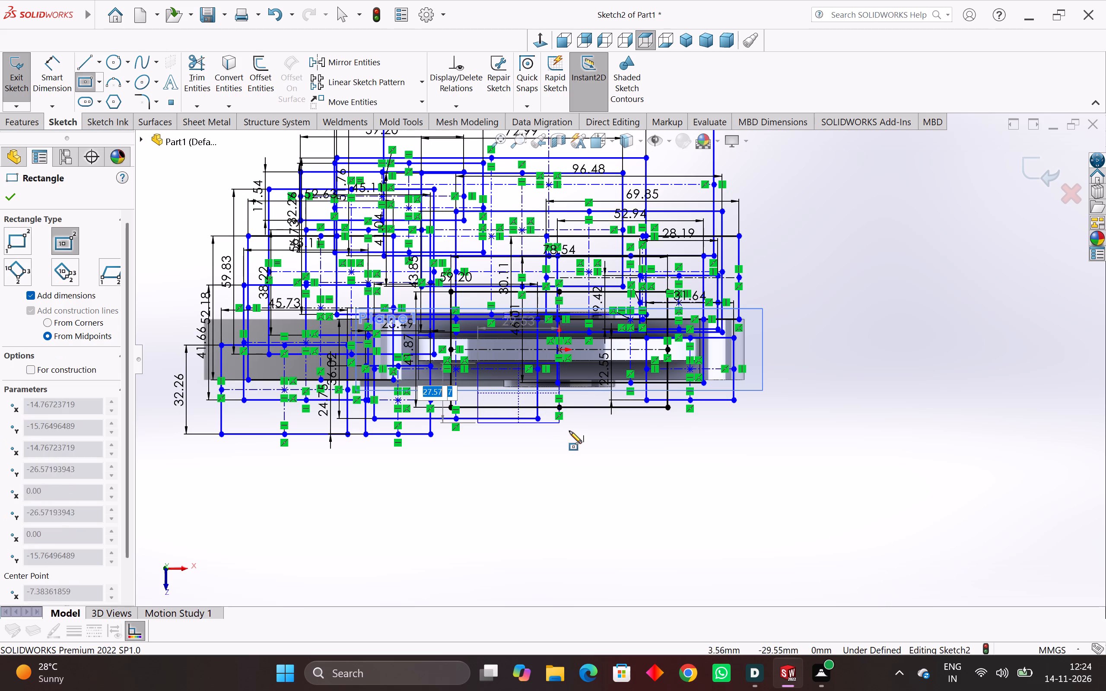
pyautogui.click(569, 431)
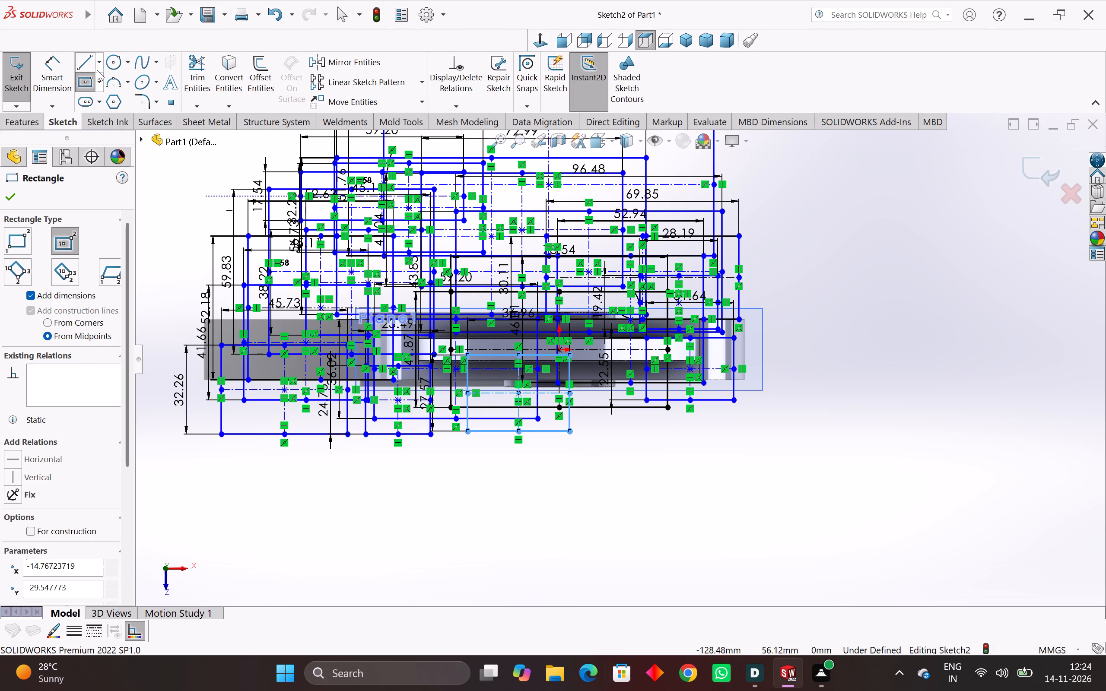
# With Trim to closest, trim the lowest-left rectangle's bottom edge and lower right side, plus half the neighbouring rectangle's bottom edge, accepting relation deletion.
pyautogui.click(185, 60)
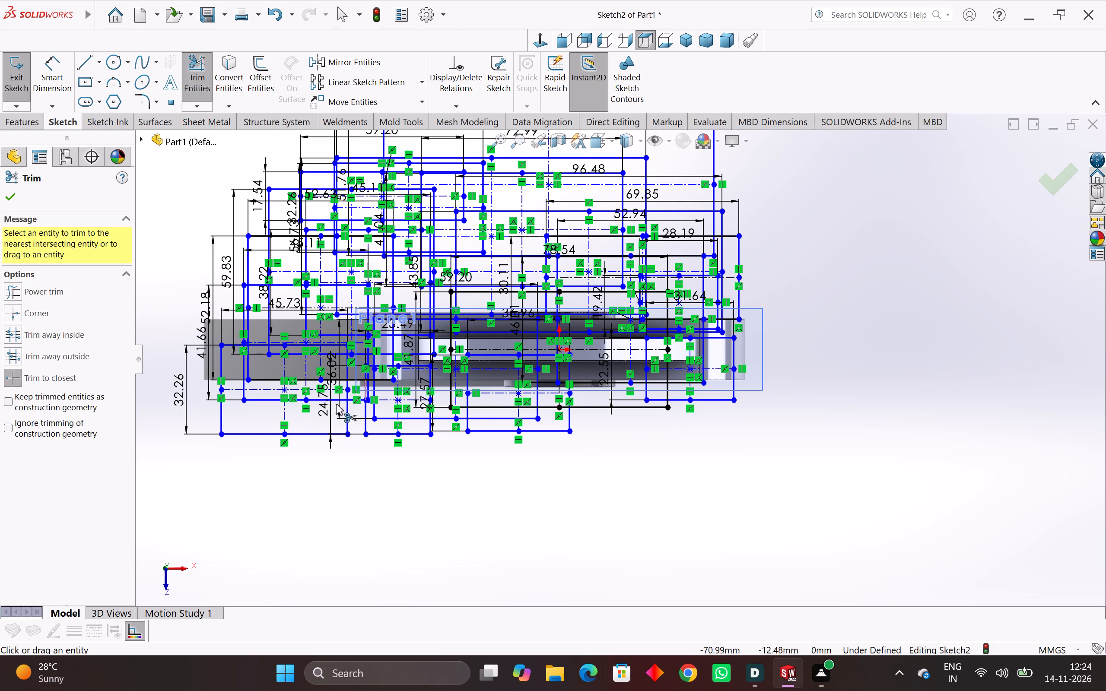
pyautogui.click(264, 431)
pyautogui.click(264, 435)
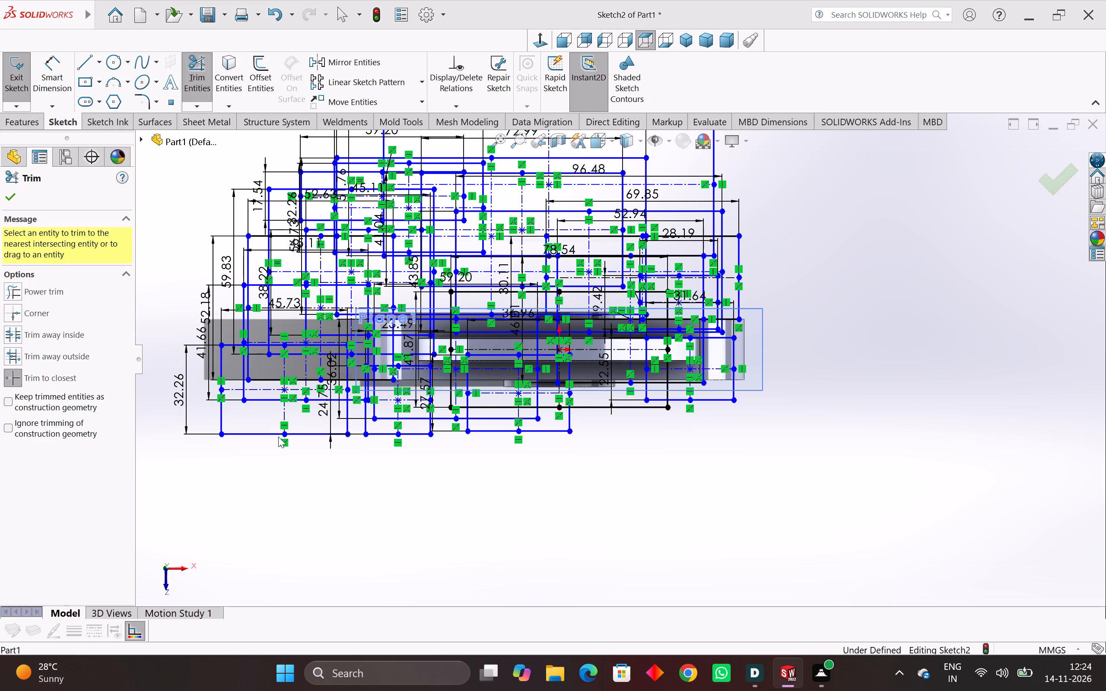
pyautogui.click(670, 348)
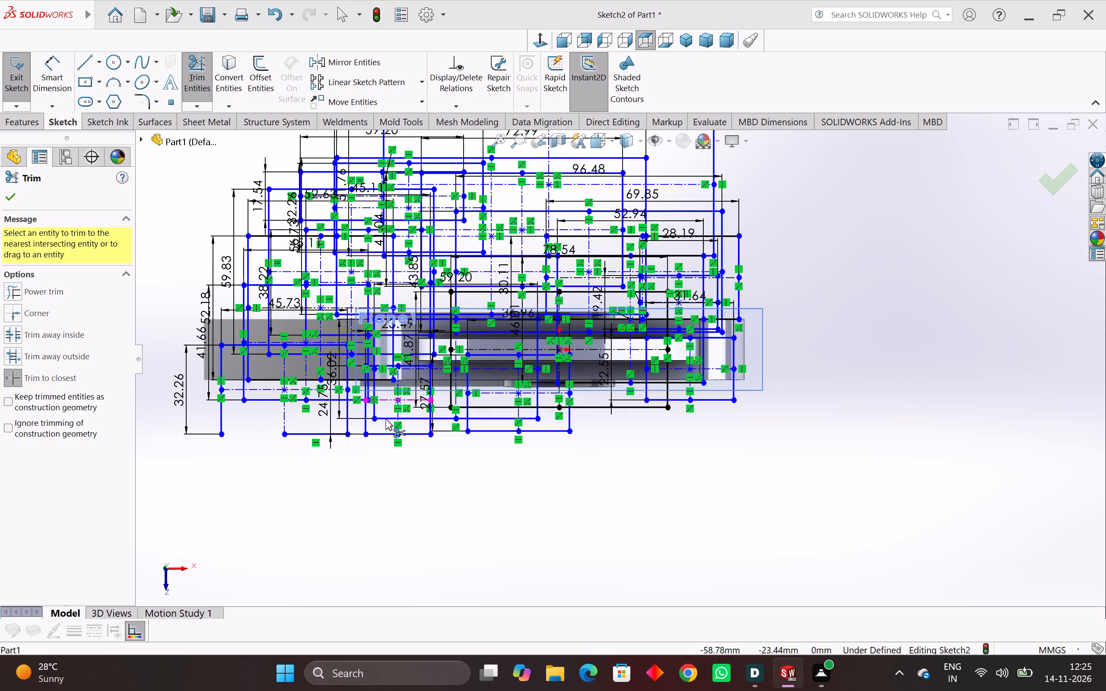
pyautogui.click(320, 435)
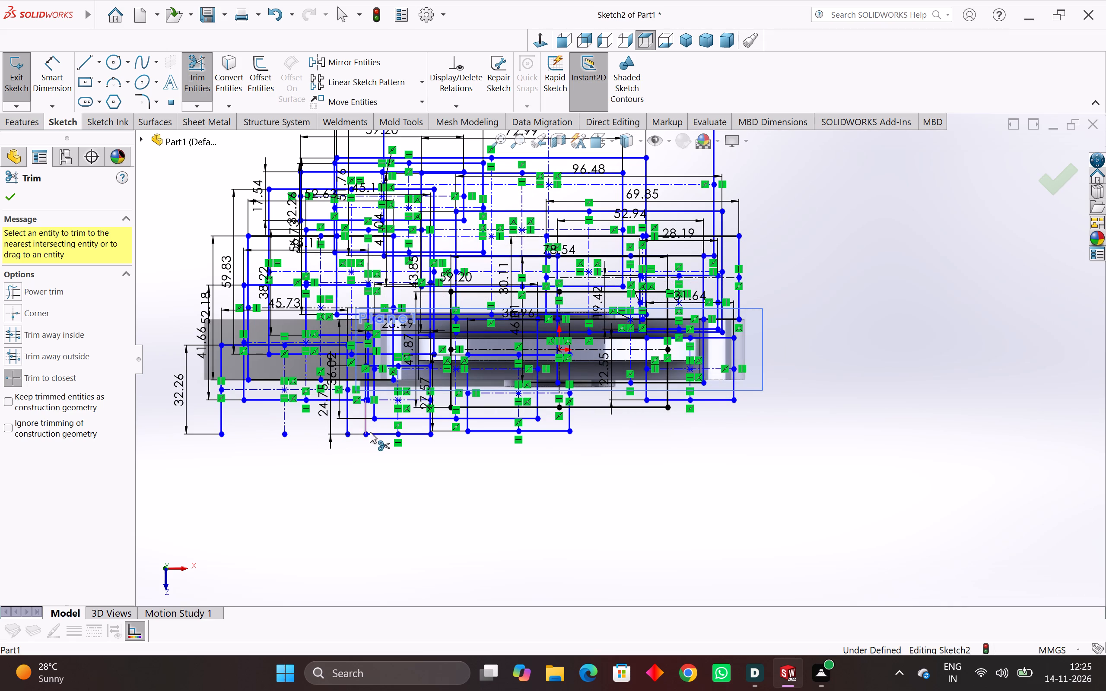
pyautogui.click(374, 432)
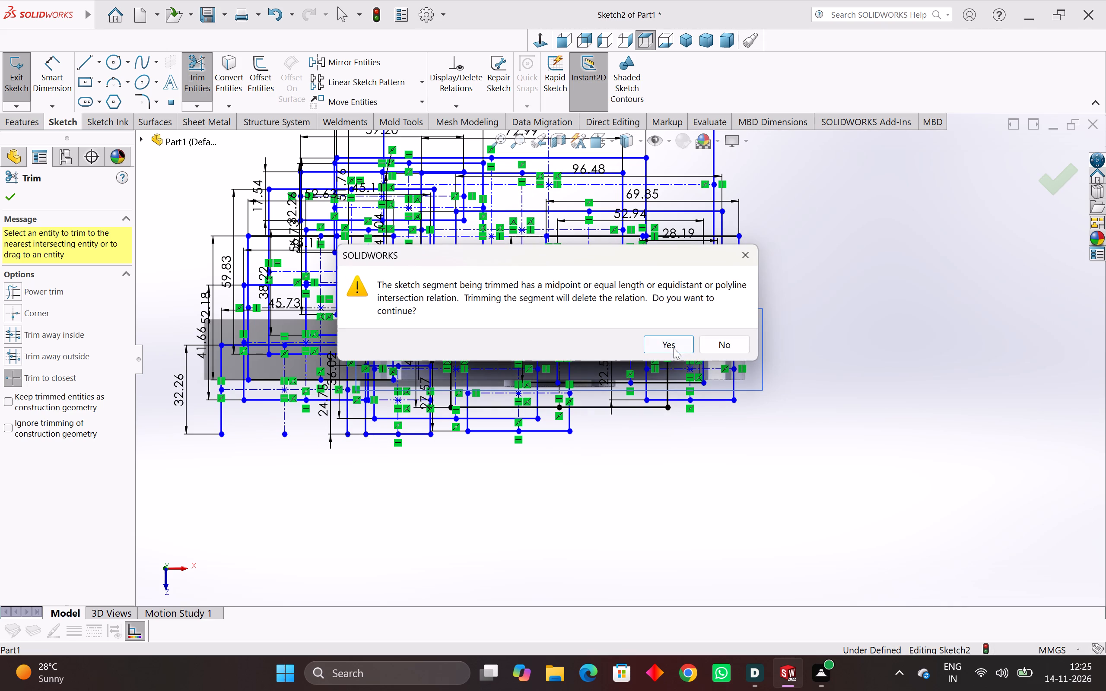
pyautogui.click(672, 346)
pyautogui.click(355, 435)
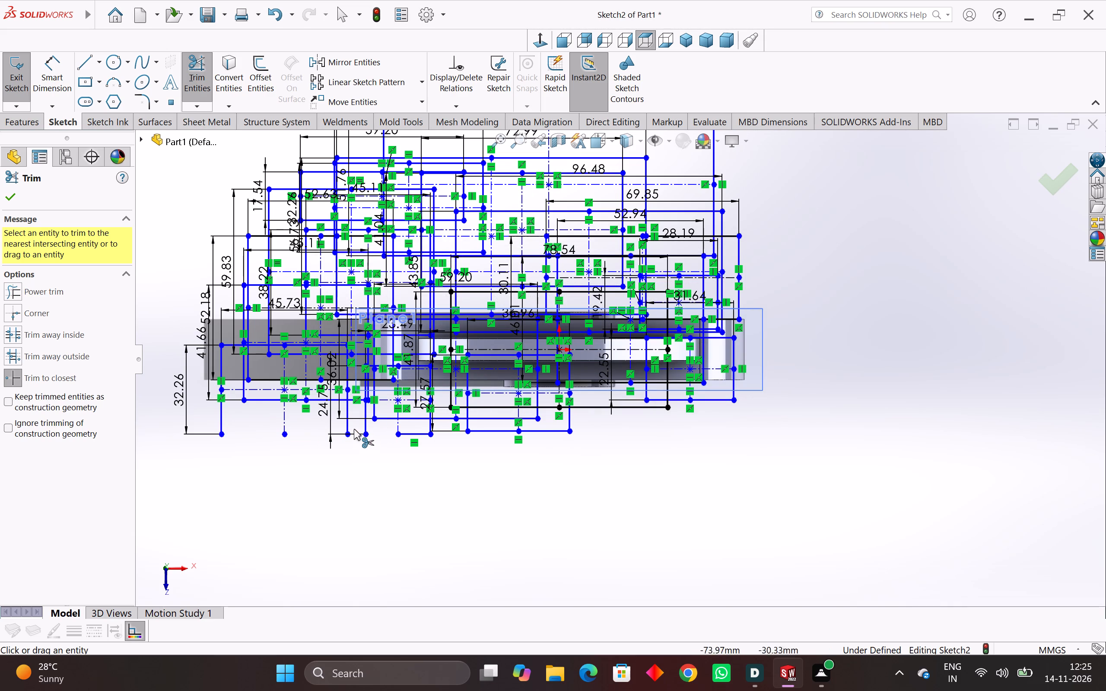
pyautogui.click(347, 415)
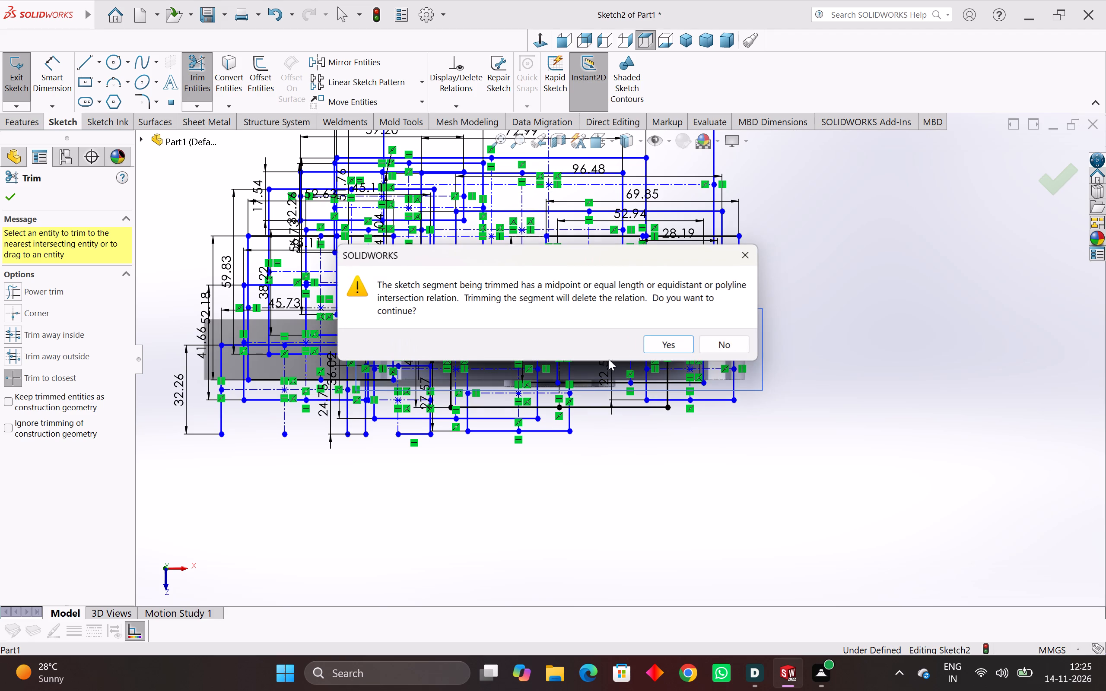
pyautogui.click(651, 344)
pyautogui.click(347, 331)
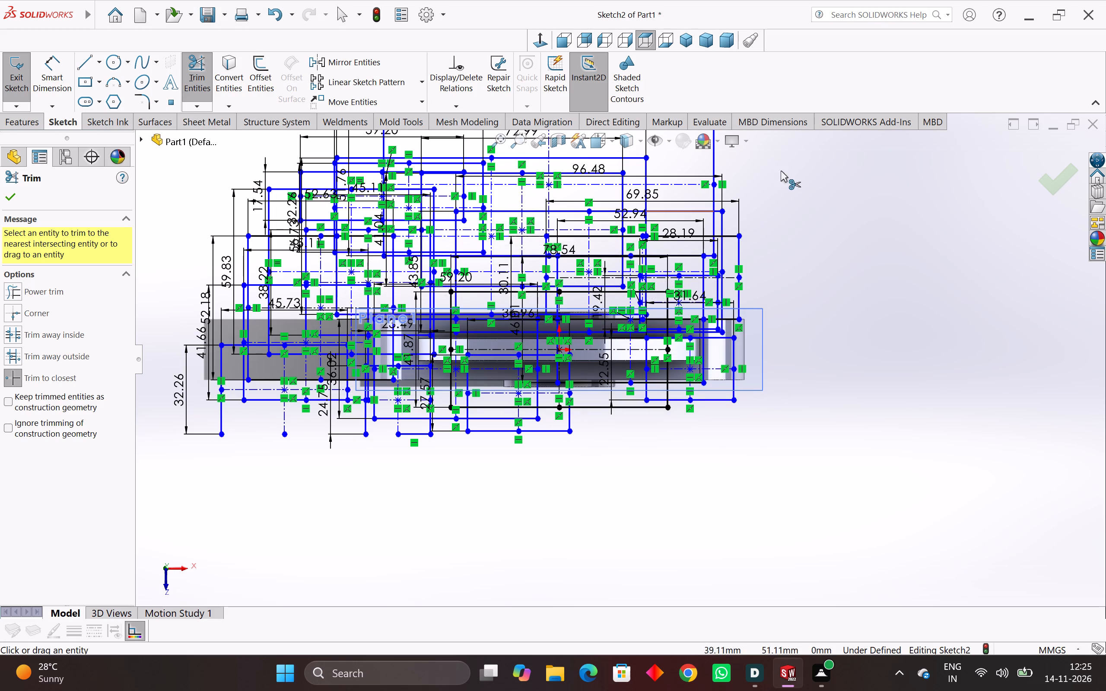
pyautogui.moveTo(876, 141); pyautogui.dragTo(520, 346)
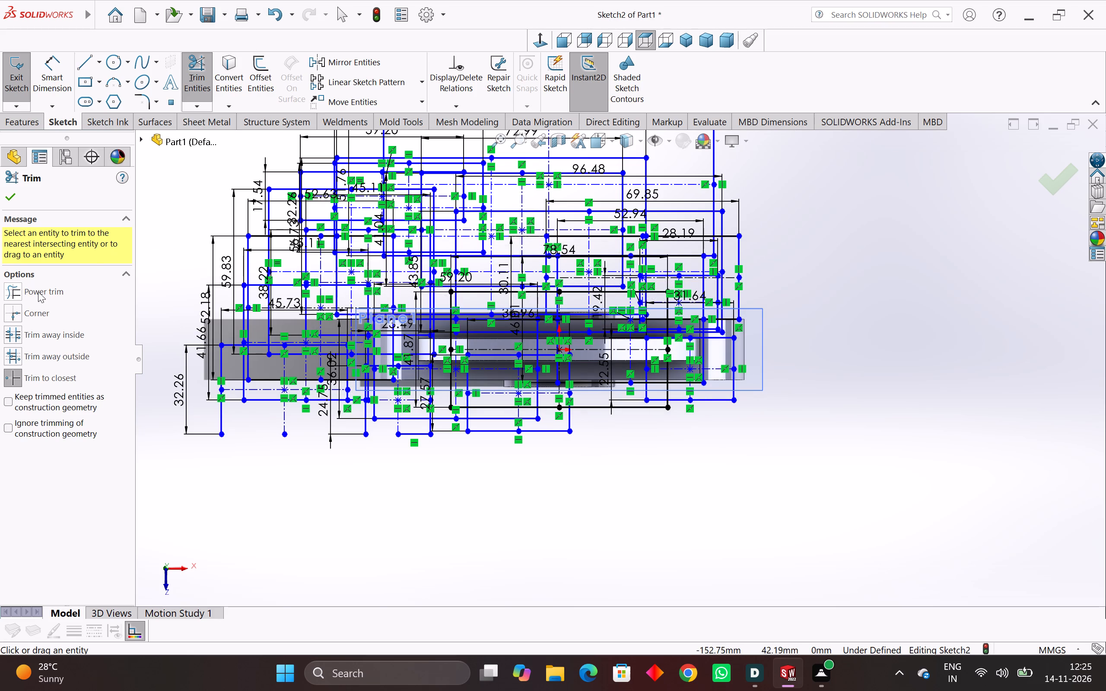
# Switch to Power trim and cut away crossing segments of the overlapping rectangles over the part's left end and lower-left edge.
pyautogui.click(38, 292)
pyautogui.click(42, 341)
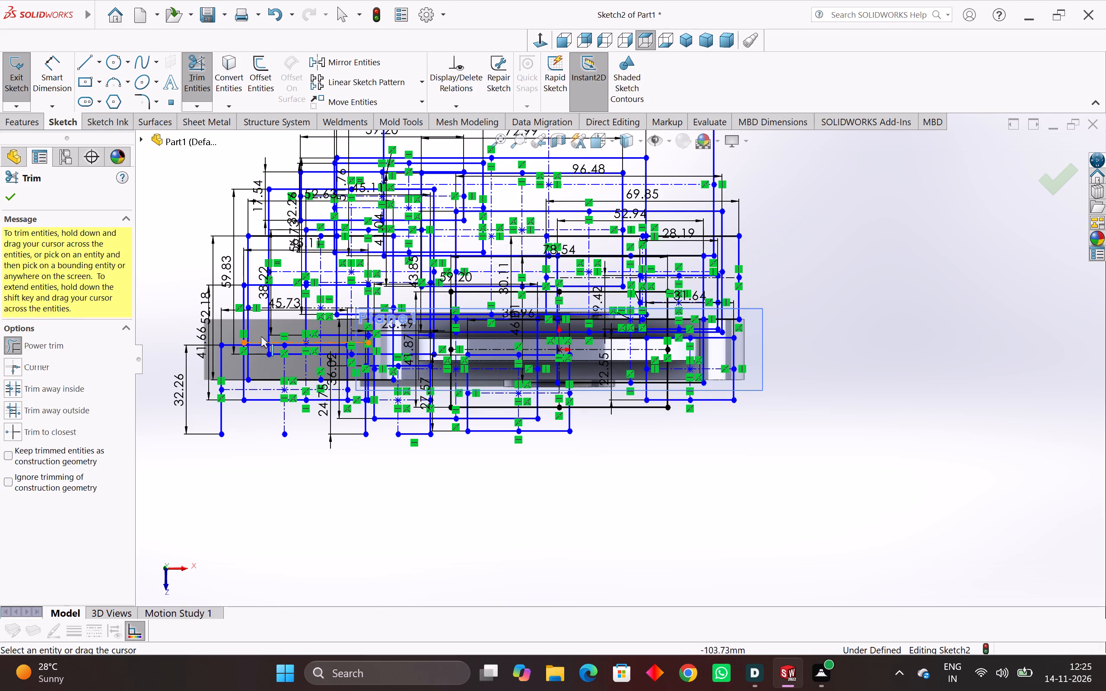
pyautogui.moveTo(192, 272); pyautogui.dragTo(254, 331)
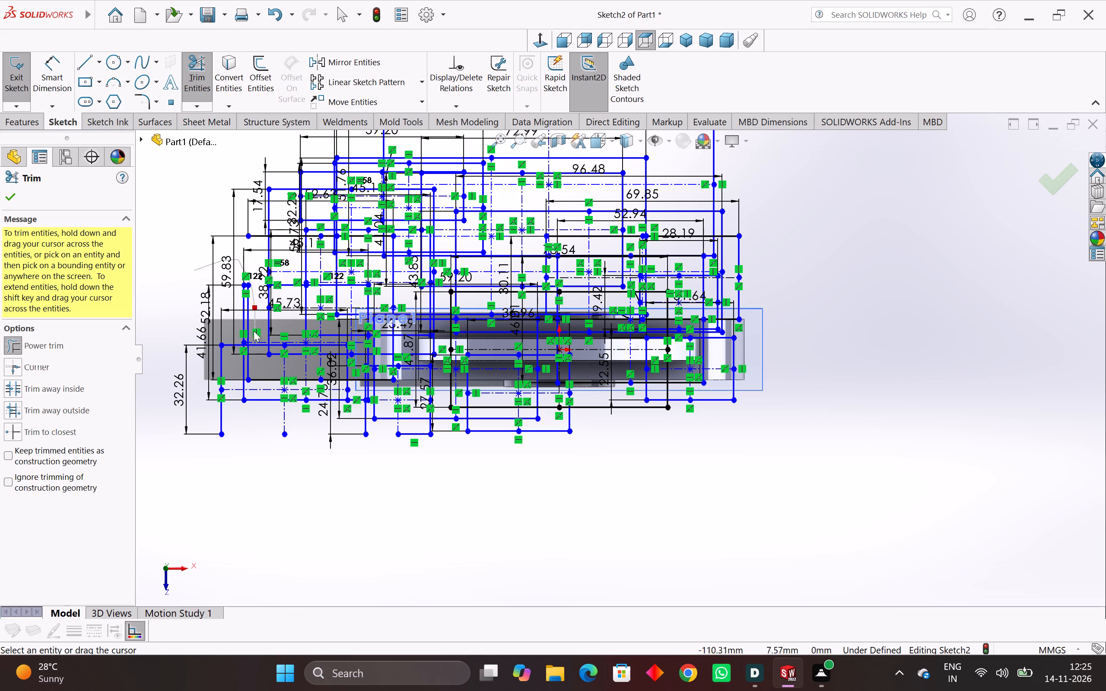
pyautogui.moveTo(254, 331); pyautogui.dragTo(232, 415)
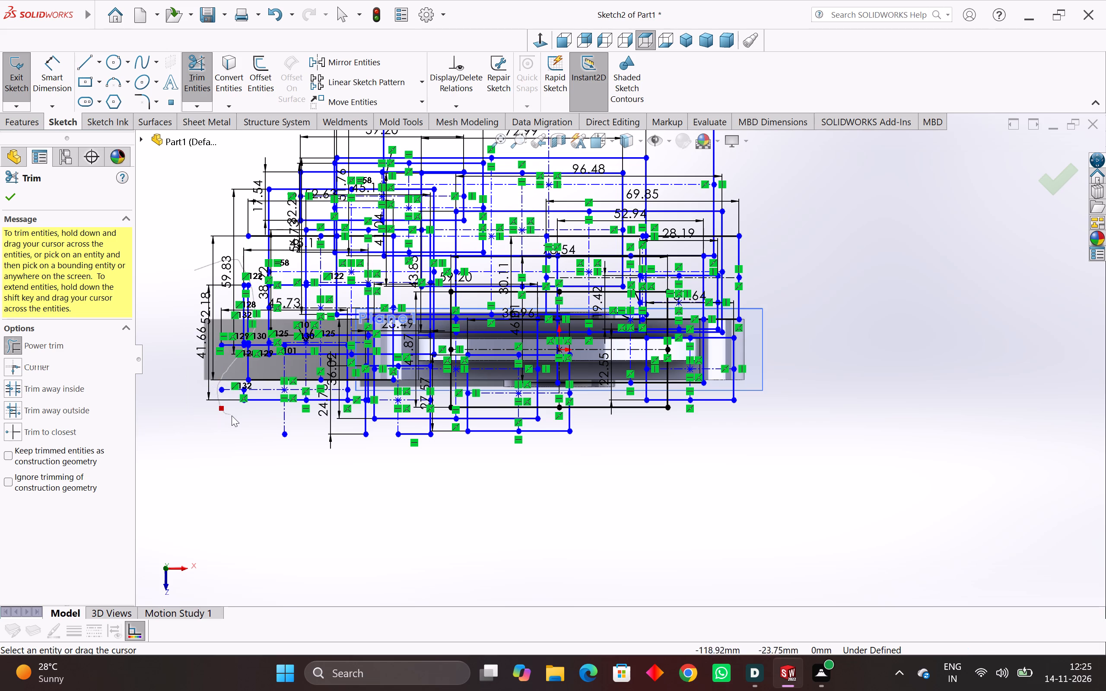
pyautogui.moveTo(232, 415); pyautogui.dragTo(353, 380)
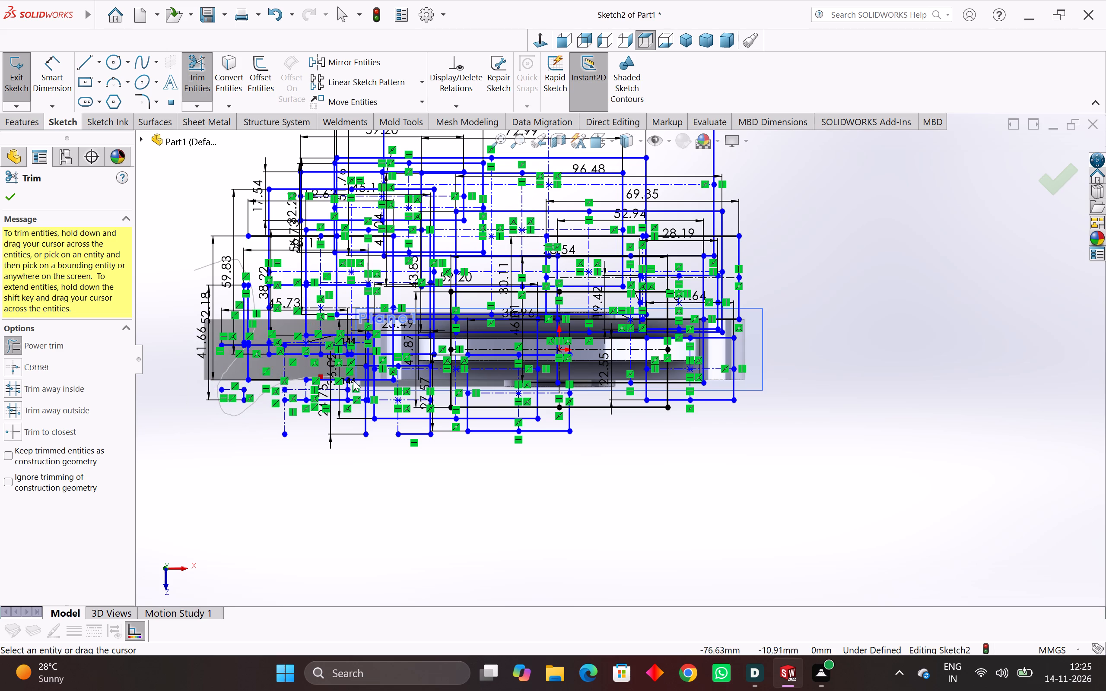
pyautogui.moveTo(353, 380); pyautogui.dragTo(444, 435)
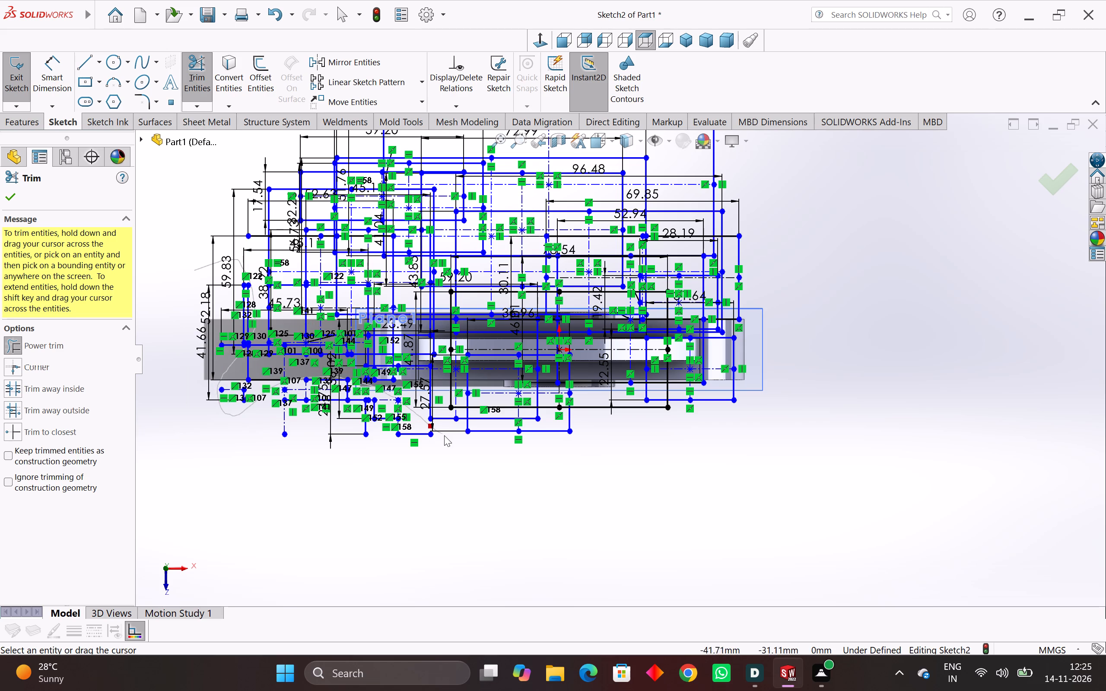
pyautogui.moveTo(444, 435); pyautogui.dragTo(391, 331)
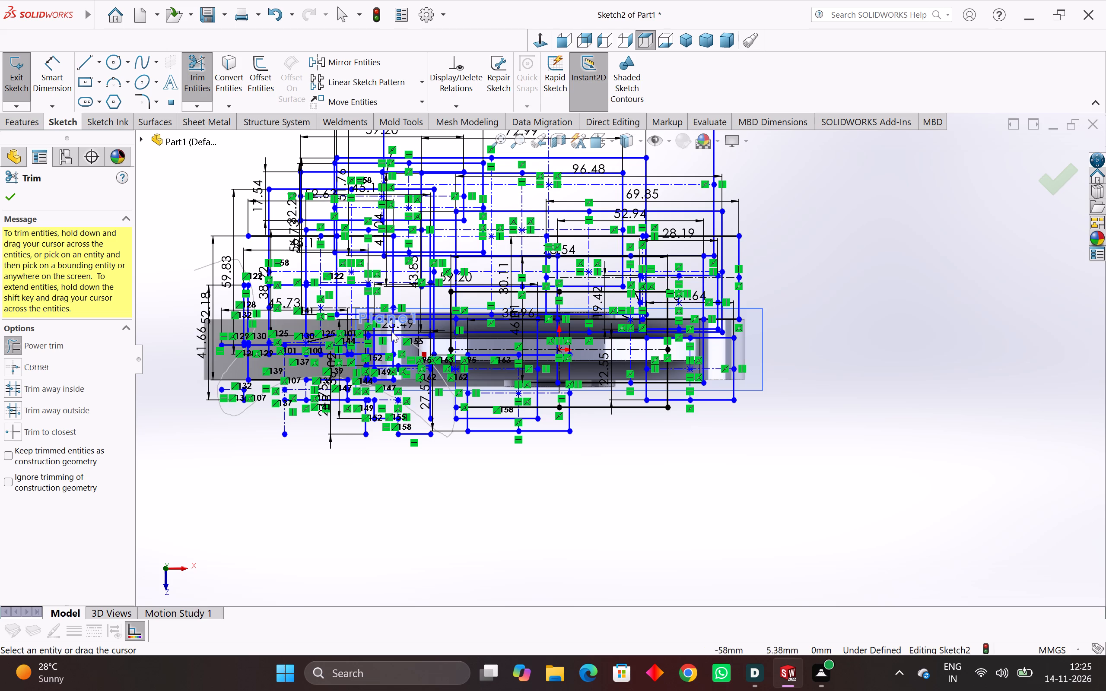
pyautogui.moveTo(391, 331); pyautogui.dragTo(294, 269)
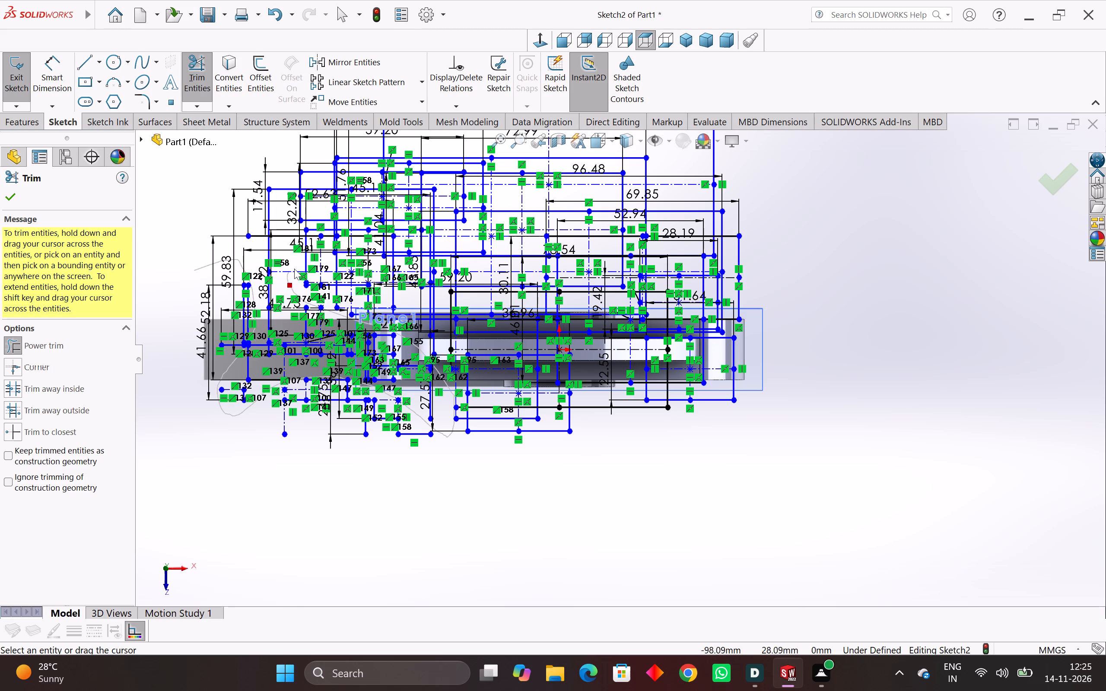
# Power trim the crossing rectangle segments through the middle of the sketch, above and below the part around the origin.
pyautogui.moveTo(294, 269); pyautogui.dragTo(438, 295)
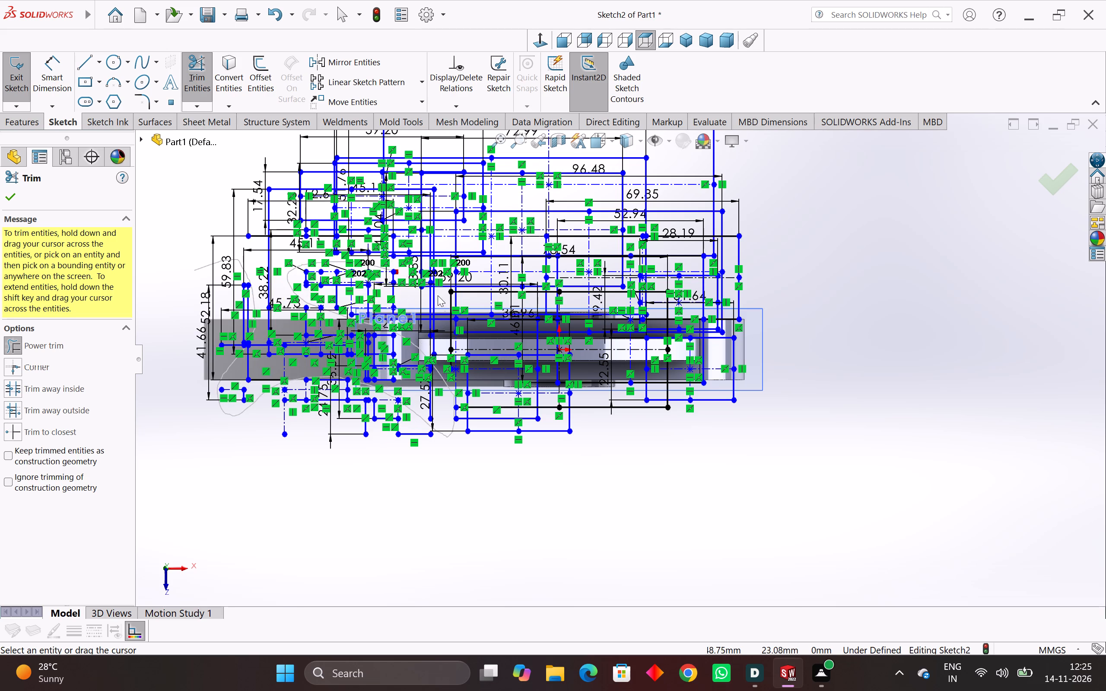
pyautogui.moveTo(438, 295); pyautogui.dragTo(534, 444)
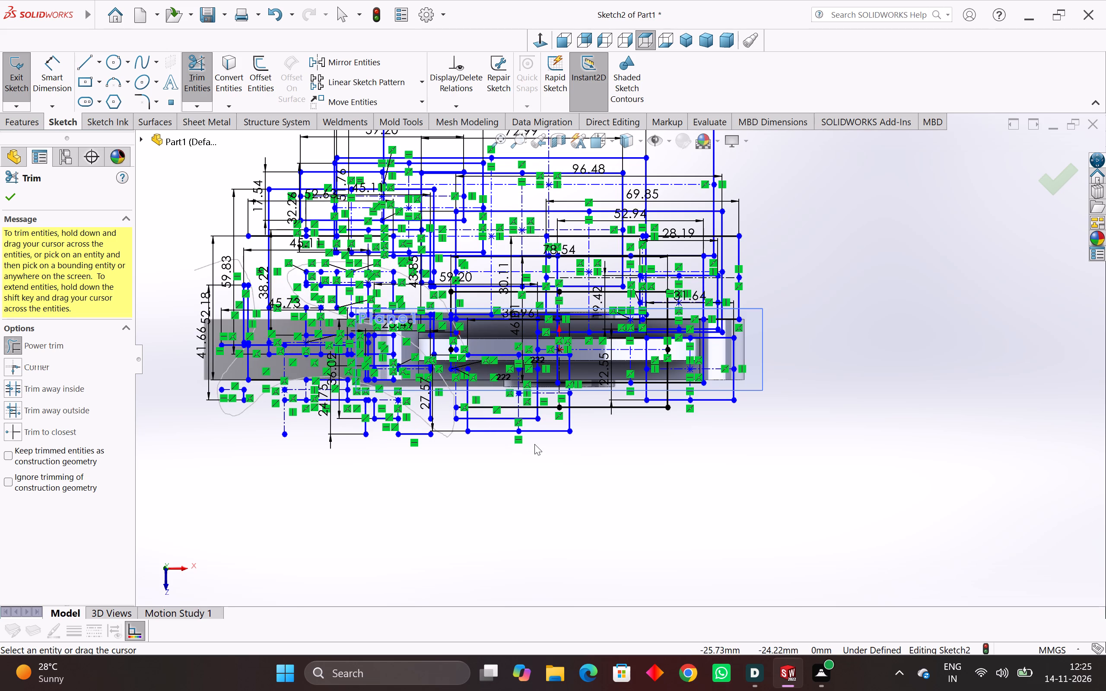
pyautogui.moveTo(534, 444); pyautogui.dragTo(538, 377)
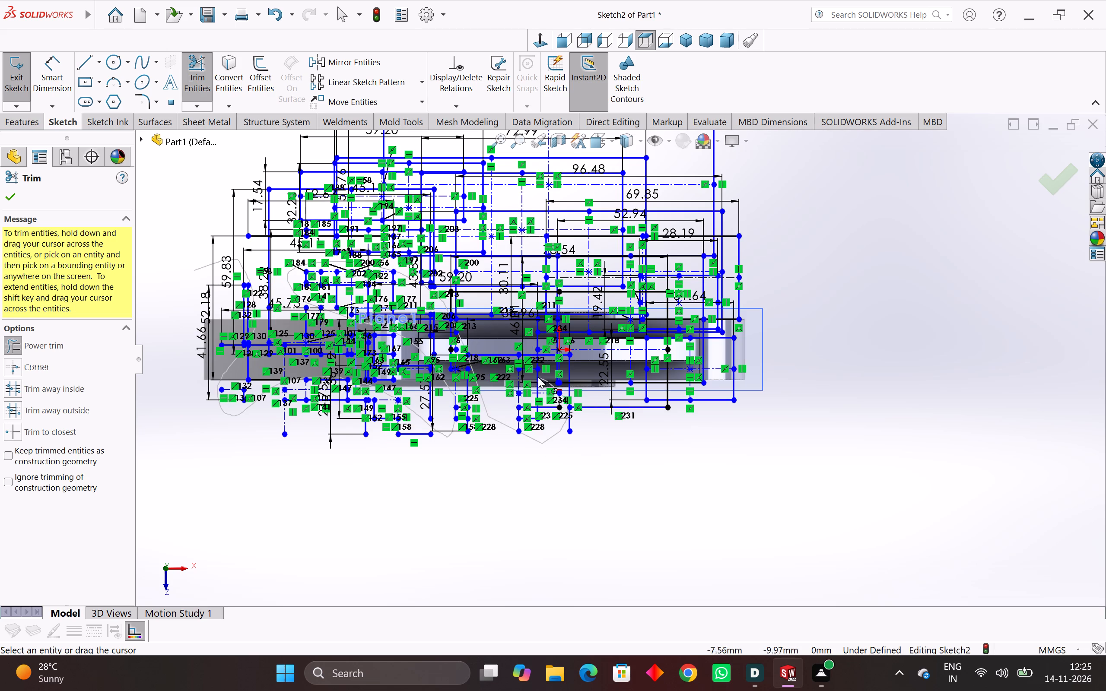
pyautogui.moveTo(538, 377); pyautogui.dragTo(388, 311)
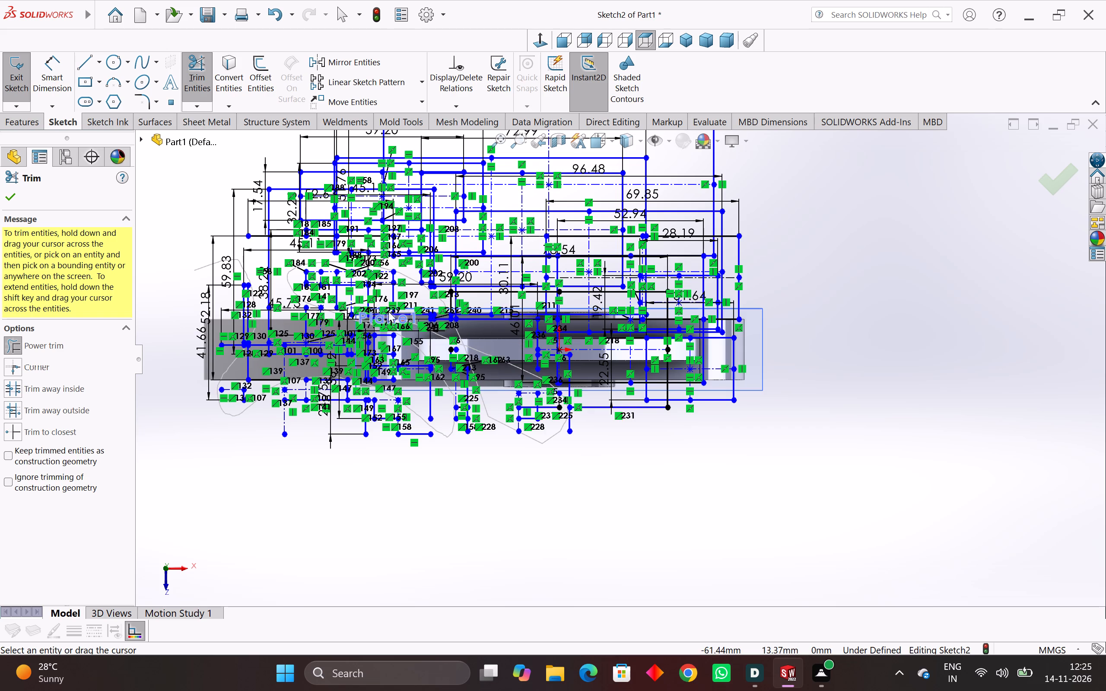
pyautogui.moveTo(388, 311); pyautogui.dragTo(552, 242)
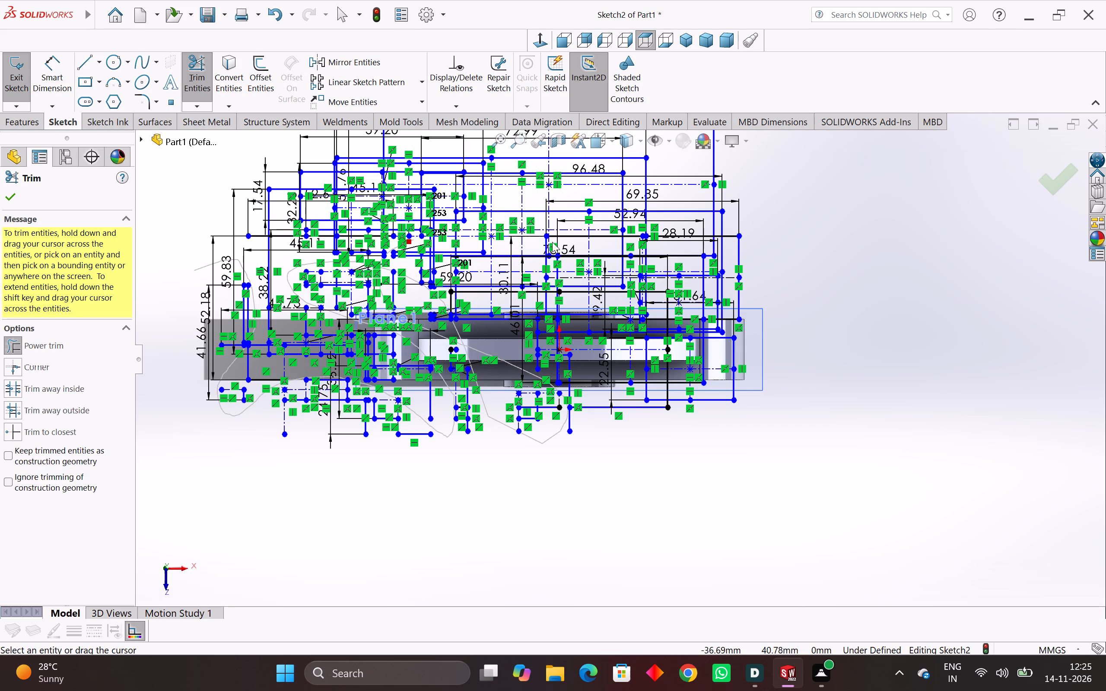
pyautogui.moveTo(552, 242); pyautogui.dragTo(668, 318)
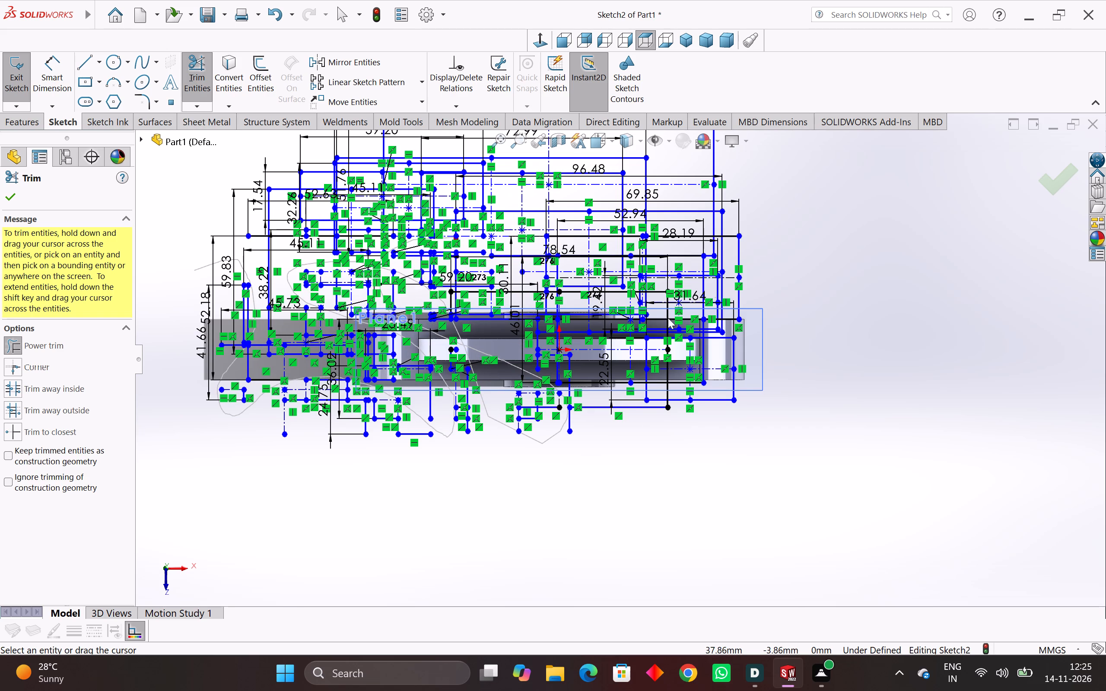
# Power trim more rectangle segments with long diagonal sweeps over the sketch's right side and back across its upper left.
pyautogui.moveTo(668, 318); pyautogui.dragTo(343, 263)
pyautogui.moveTo(654, 134); pyautogui.dragTo(526, 371)
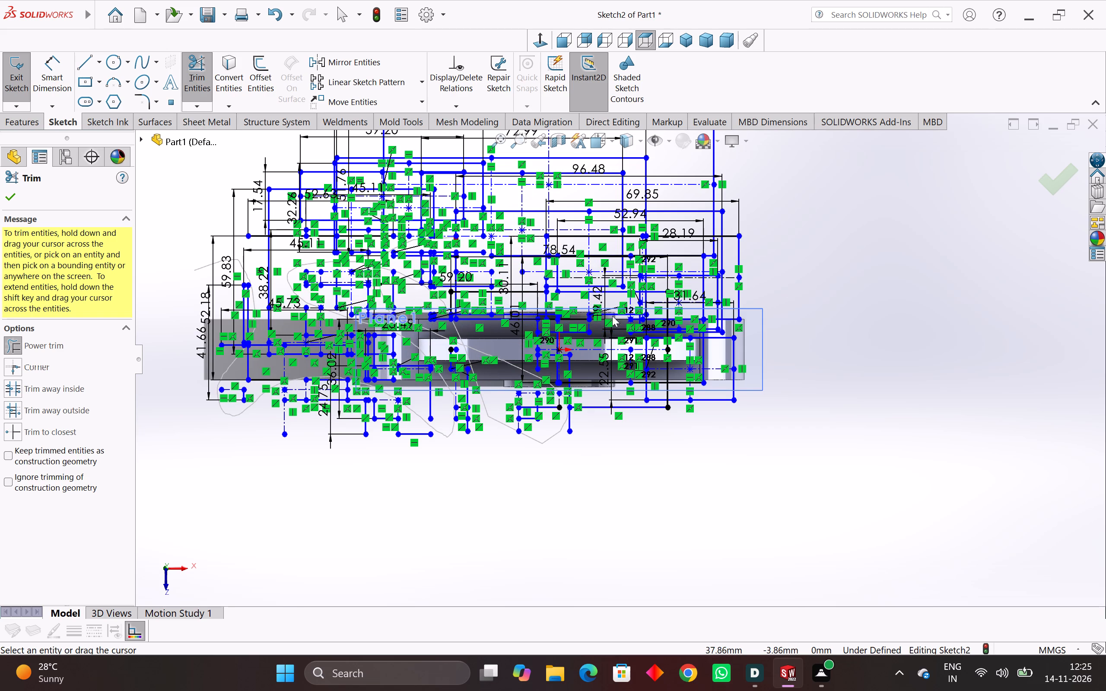
pyautogui.moveTo(726, 195); pyautogui.dragTo(552, 326)
pyautogui.moveTo(202, 291); pyautogui.dragTo(346, 205)
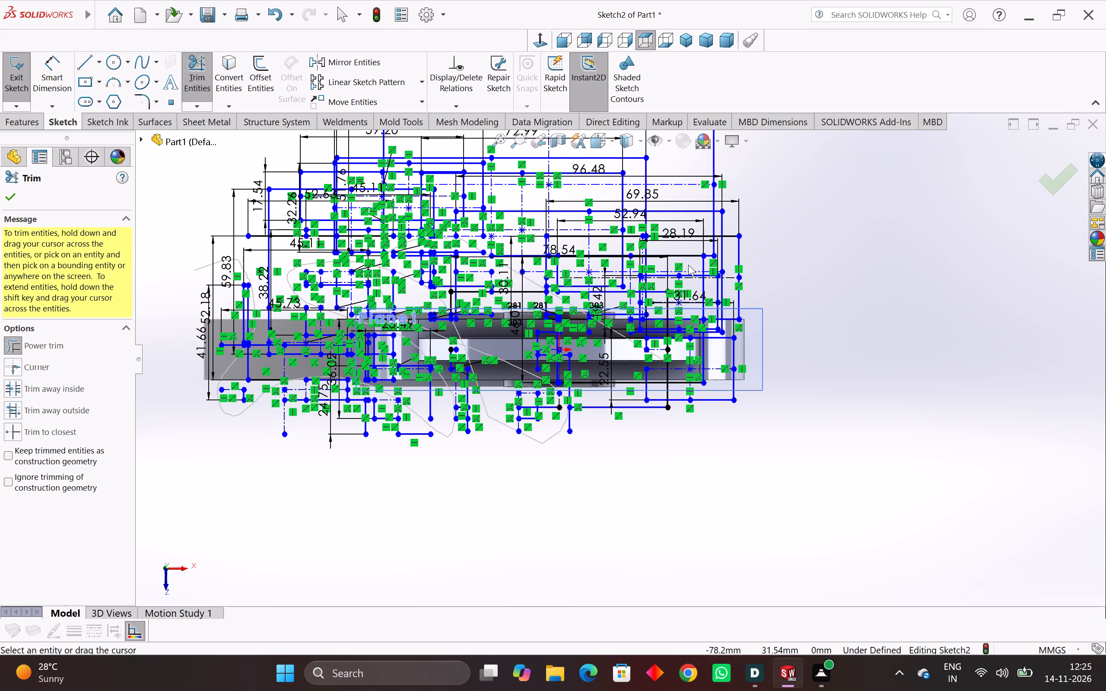
pyautogui.moveTo(769, 203); pyautogui.dragTo(371, 374)
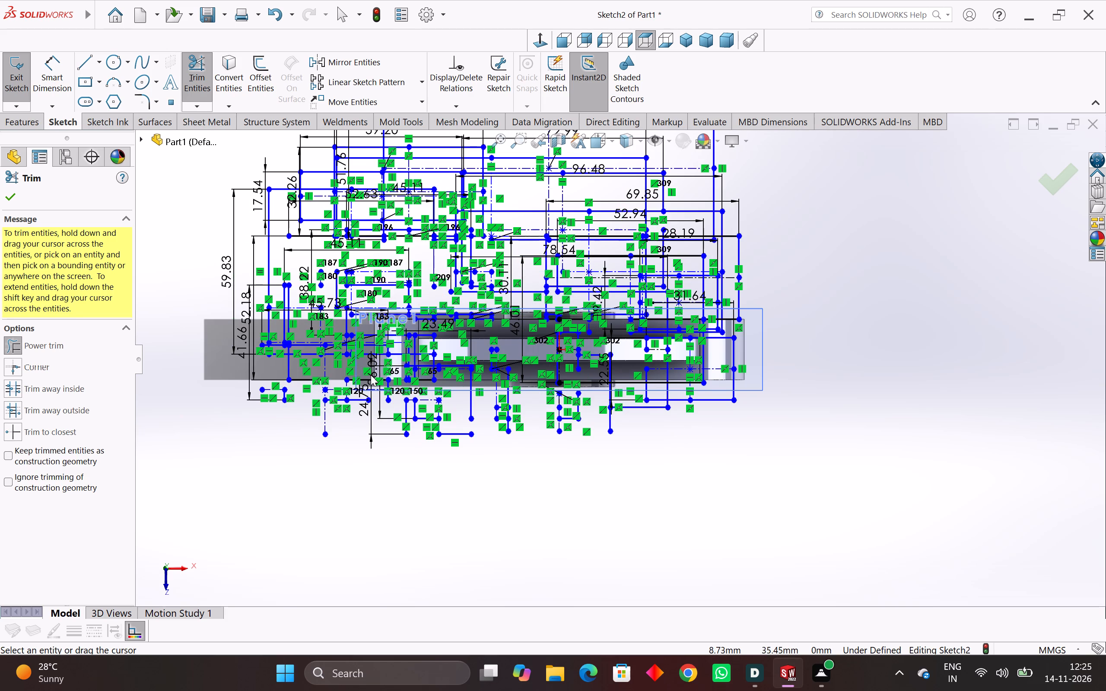
pyautogui.moveTo(230, 210); pyautogui.dragTo(585, 263)
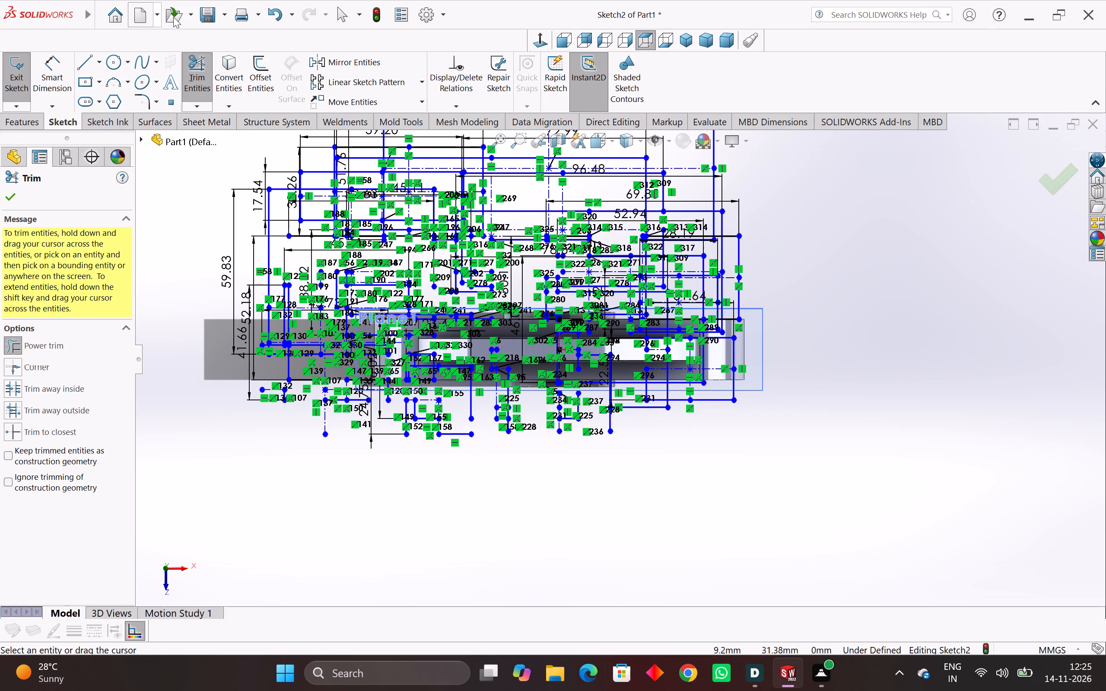
# Look through the recent documents for a model to open.
pyautogui.click(187, 16)
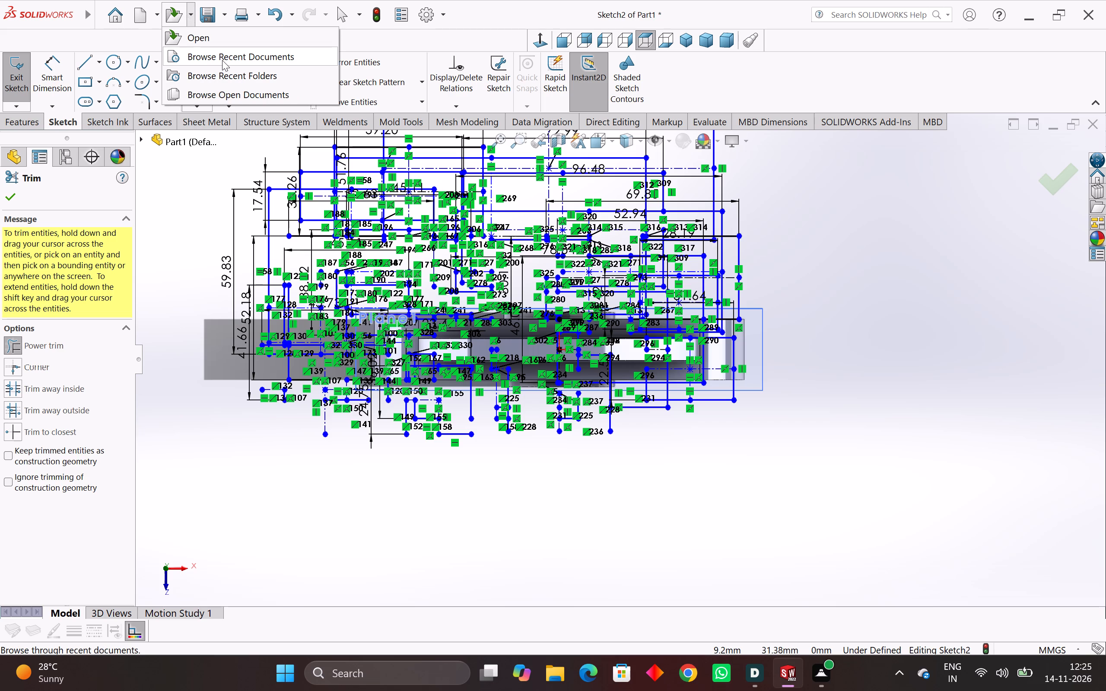
pyautogui.click(222, 60)
pyautogui.scroll(-9, 446, 415)
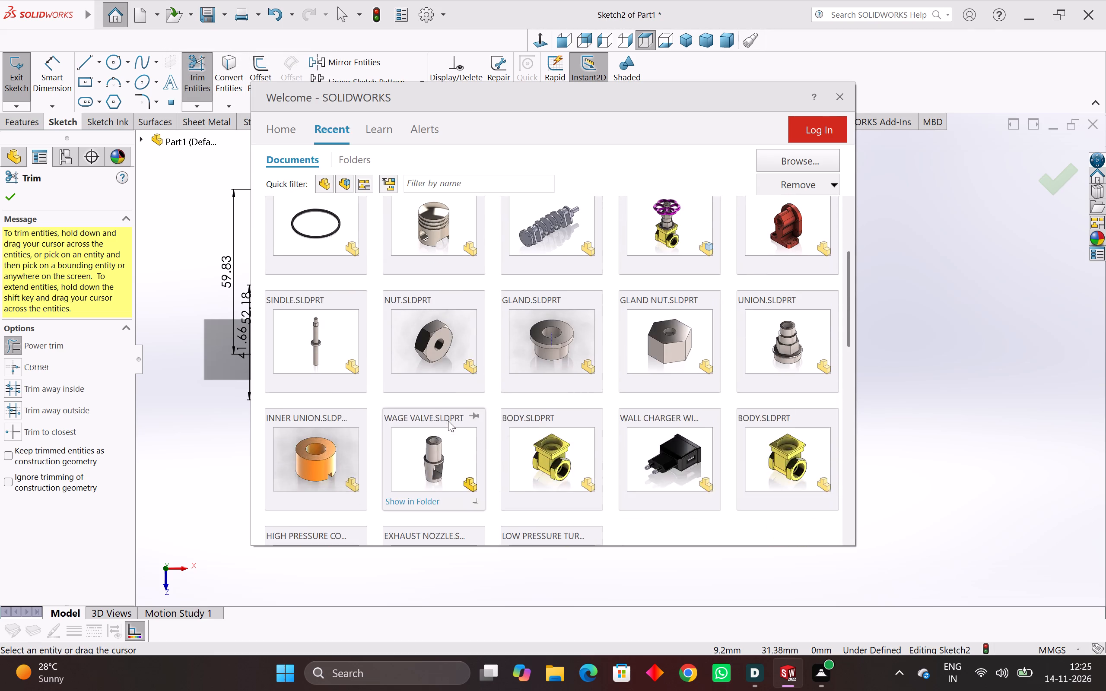
pyautogui.scroll(-16, 448, 421)
pyautogui.scroll(-17, 450, 421)
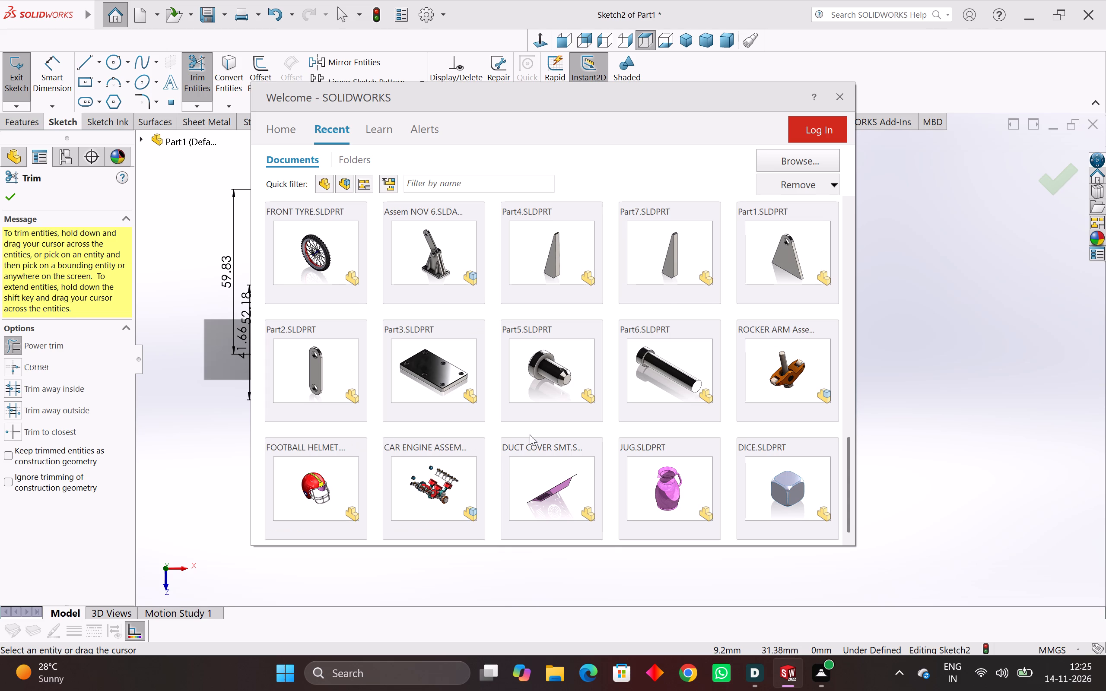
# Browse for a file and search the Documents folder for guitar, trying the shorter terms guit, gu, gi and g.
pyautogui.click(788, 166)
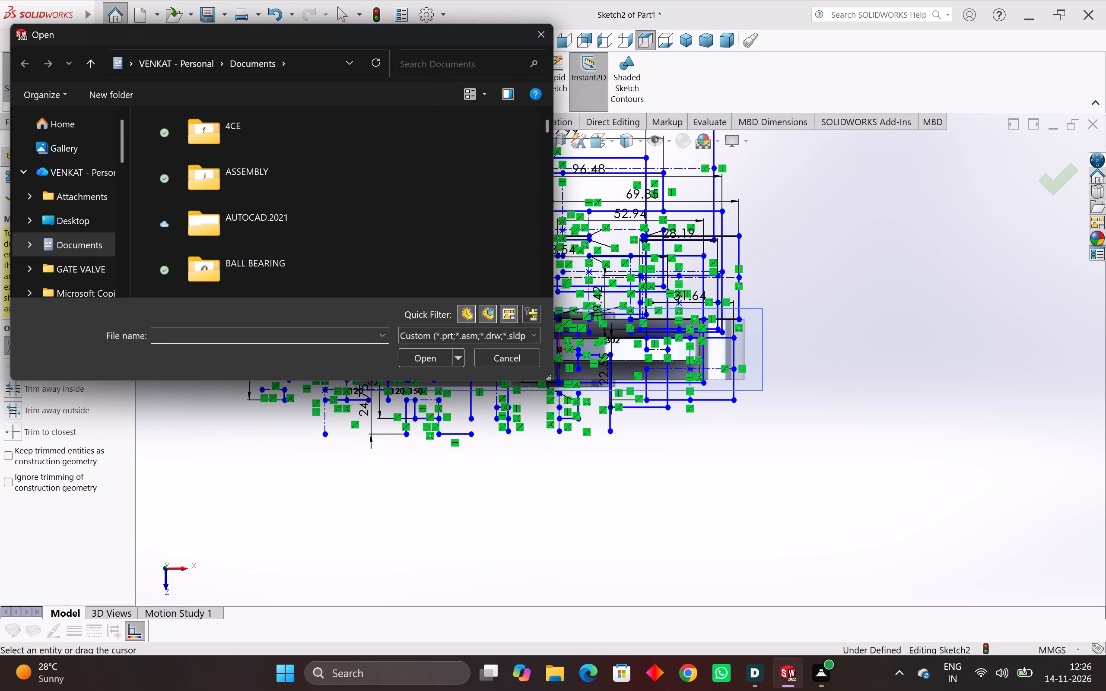
pyautogui.click(446, 58)
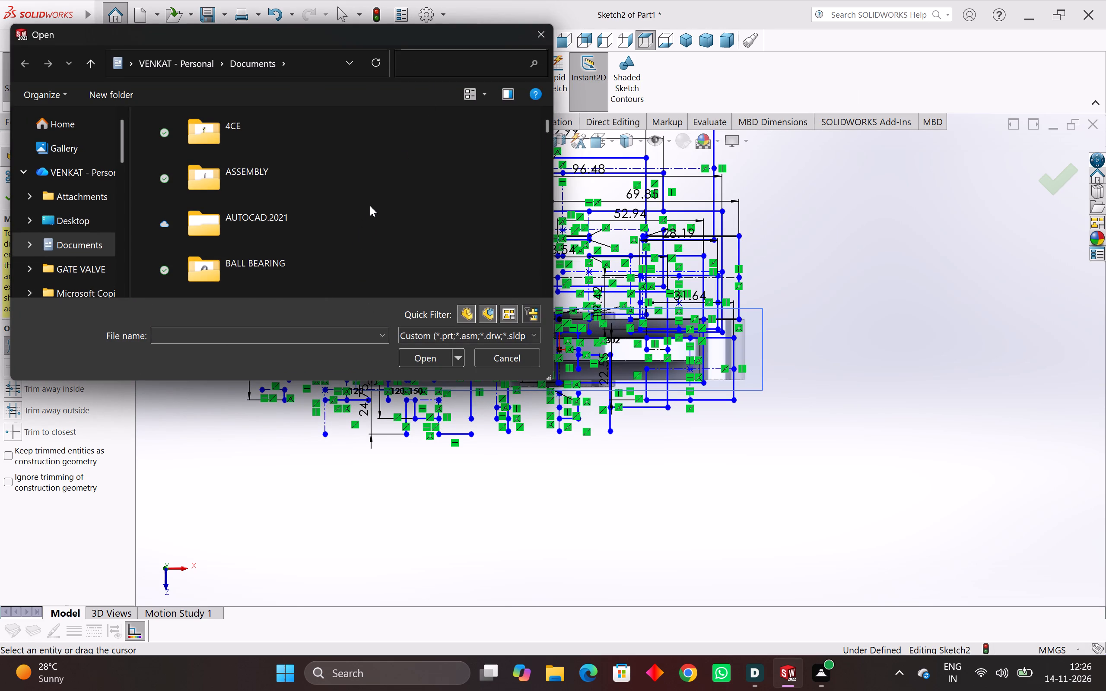
pyautogui.write('guitar')
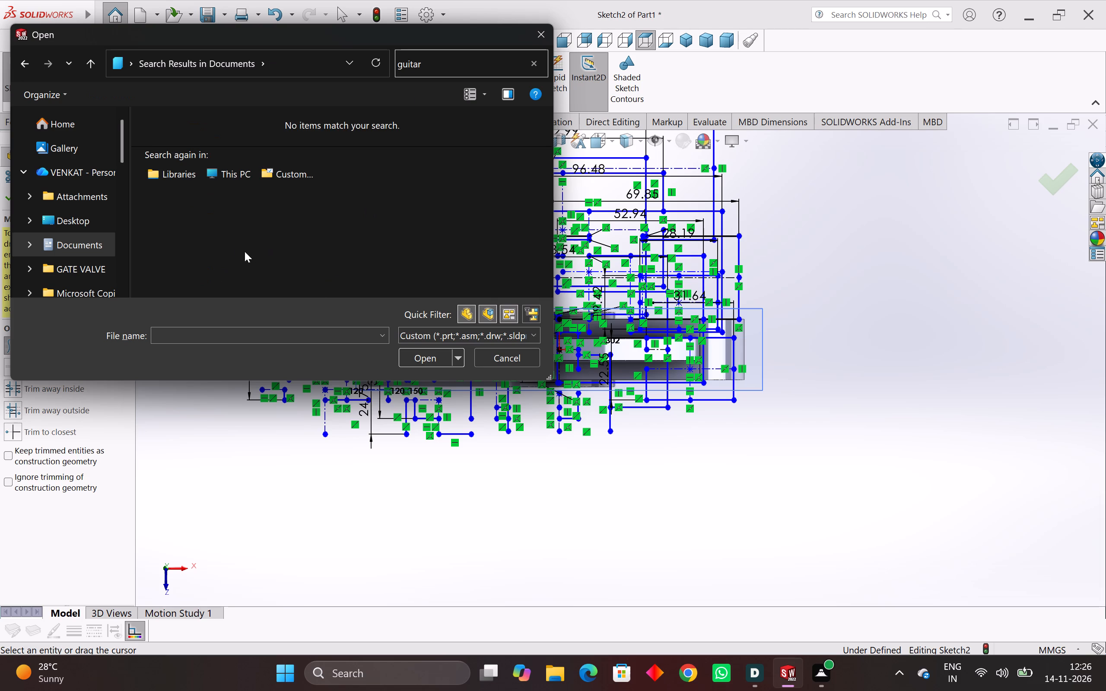
pyautogui.press('BackSpace')
pyautogui.press('BackSpace')
pyautogui.press('BackSpace')
pyautogui.press('BackSpace')
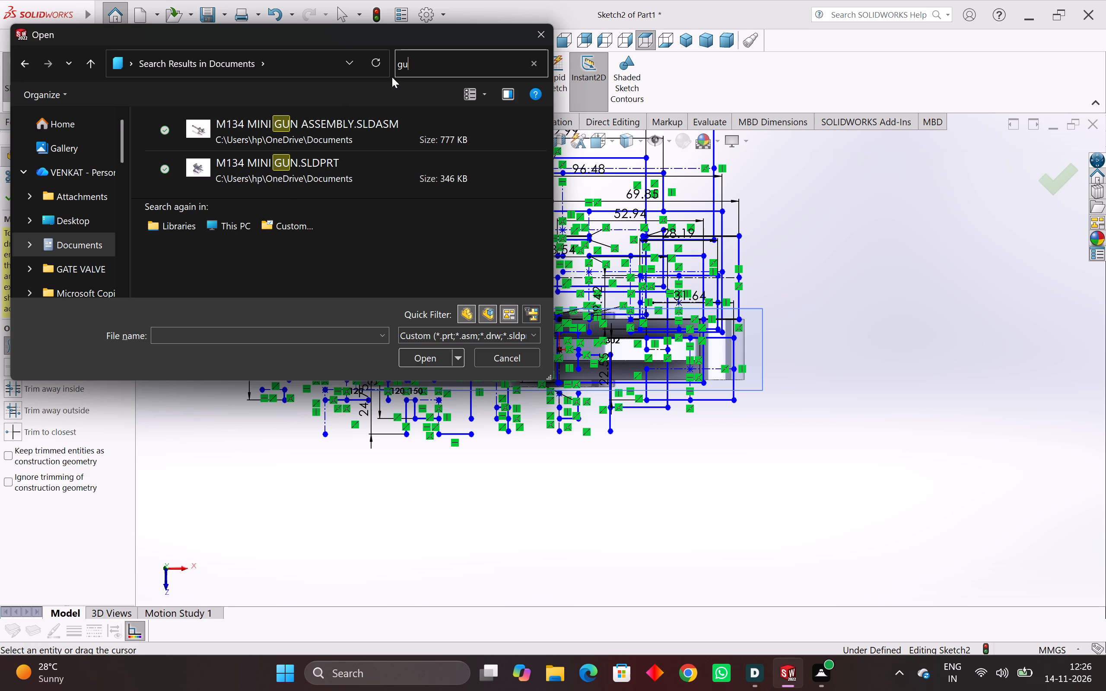
pyautogui.press('BackSpace')
pyautogui.press('i')
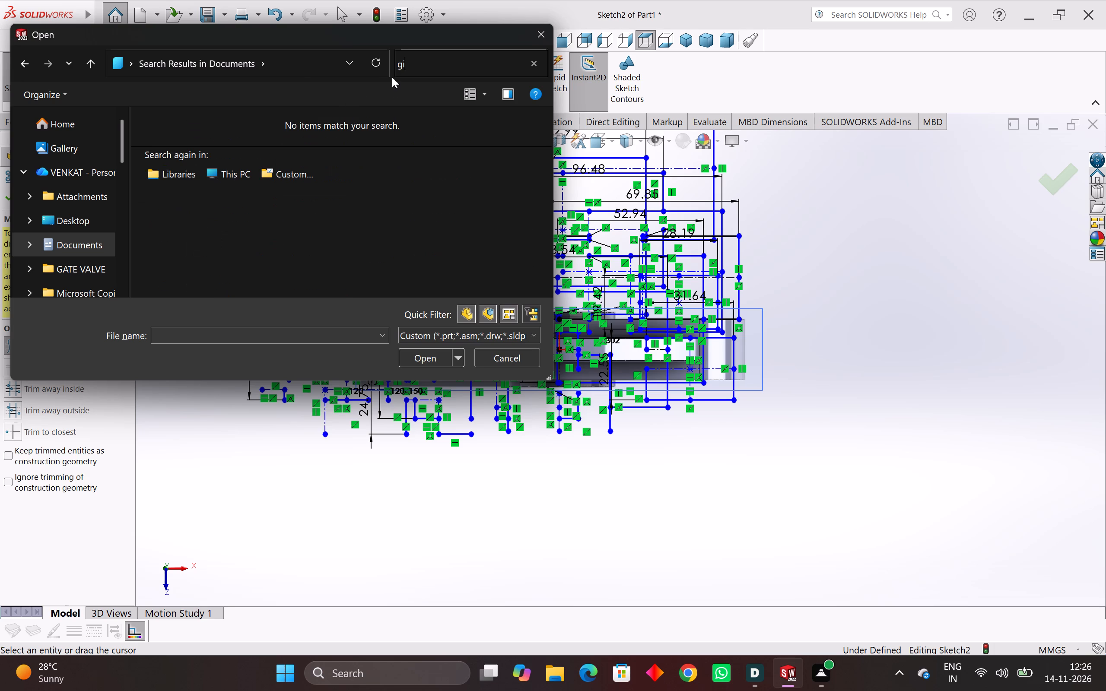
pyautogui.press('BackSpace')
# Look through the Documents search results for g and the folder tree for the wanted model.
pyautogui.scroll(-2, 272, 194)
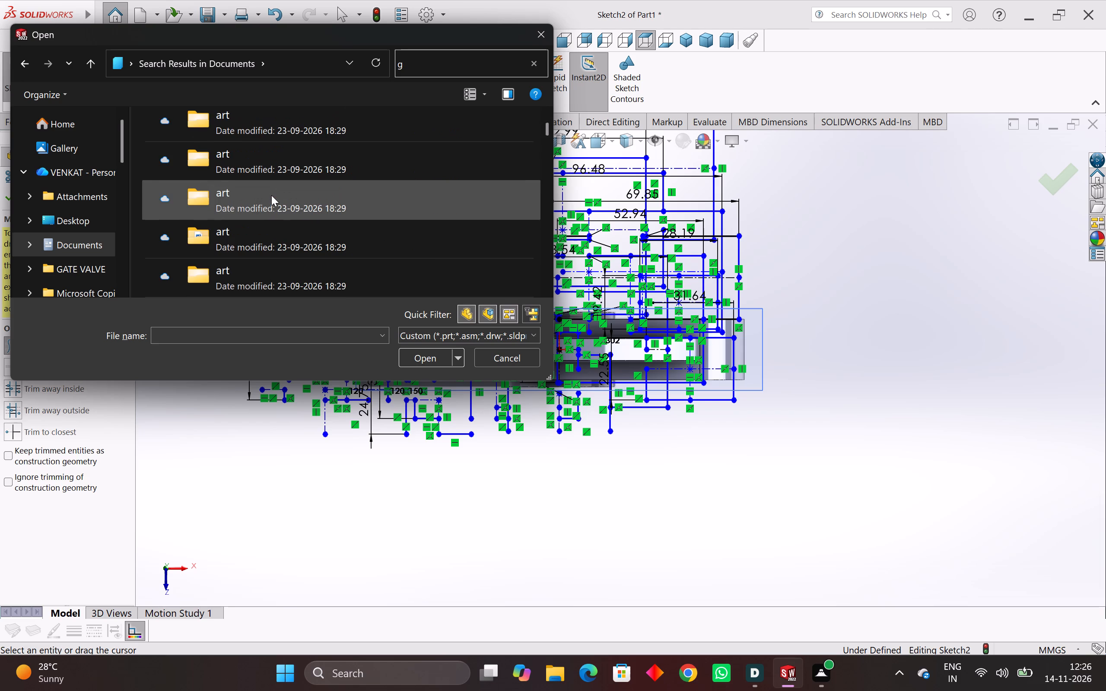
pyautogui.scroll(-12, 271, 195)
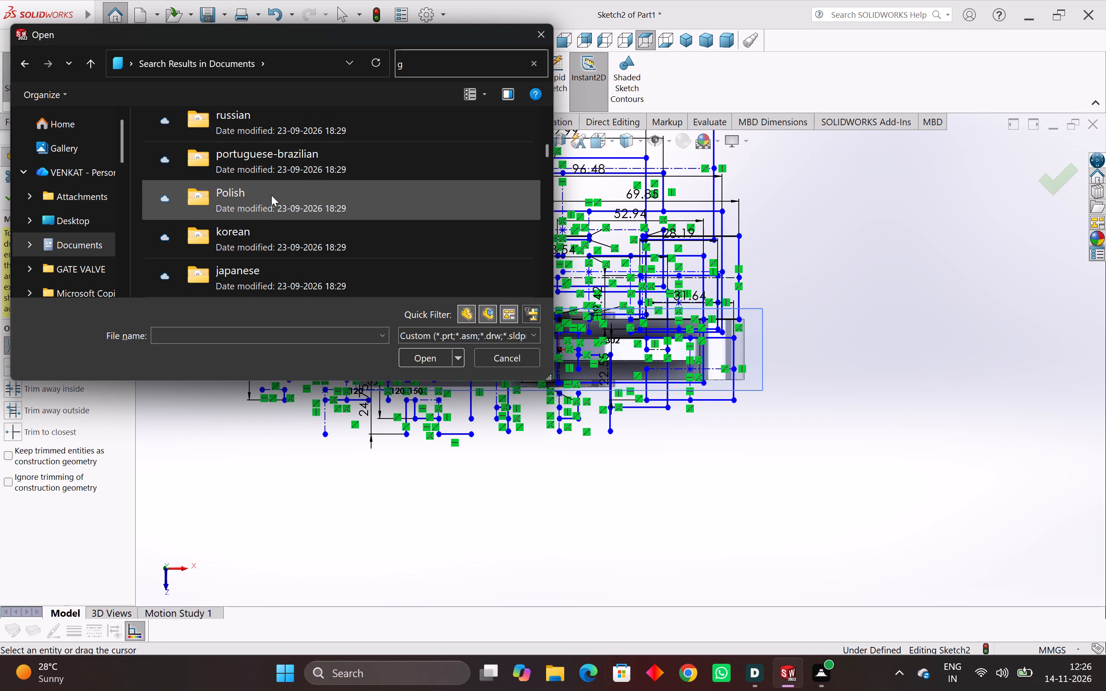
pyautogui.scroll(-20, 272, 195)
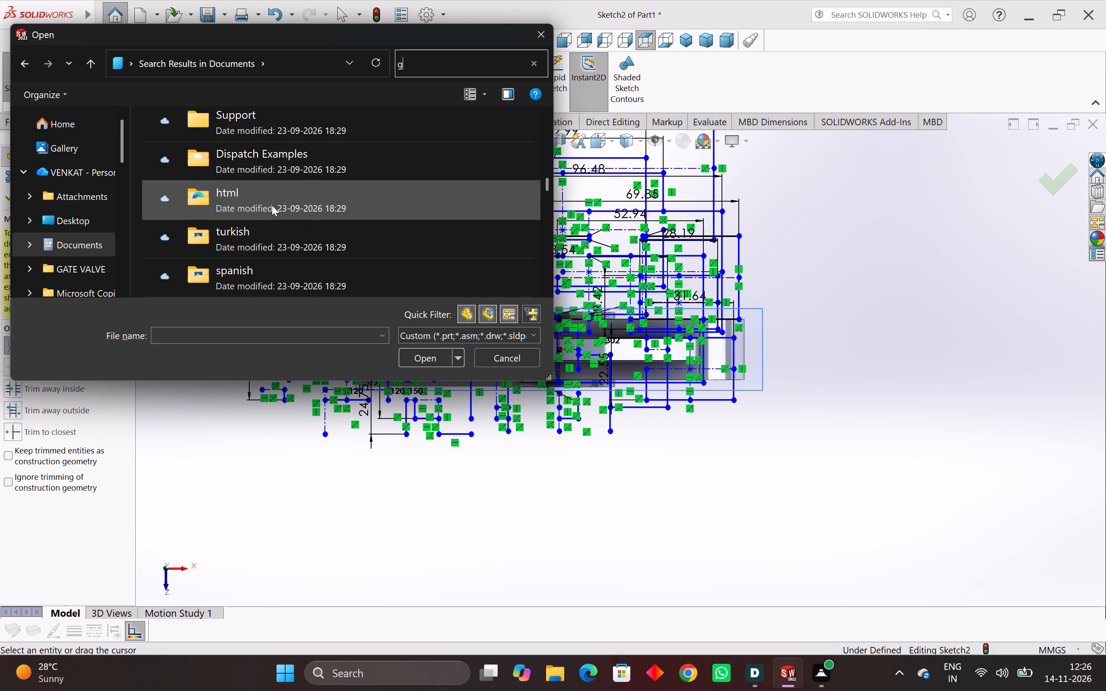
pyautogui.scroll(-5, 272, 205)
pyautogui.scroll(4, 252, 204)
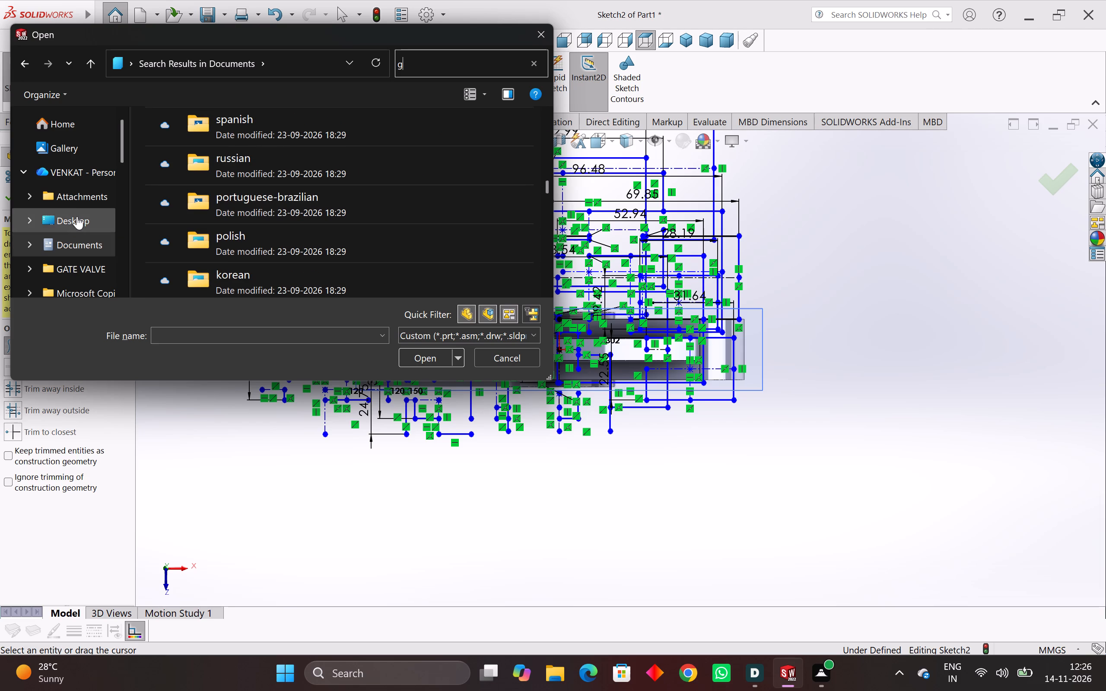
pyautogui.scroll(9, 77, 214)
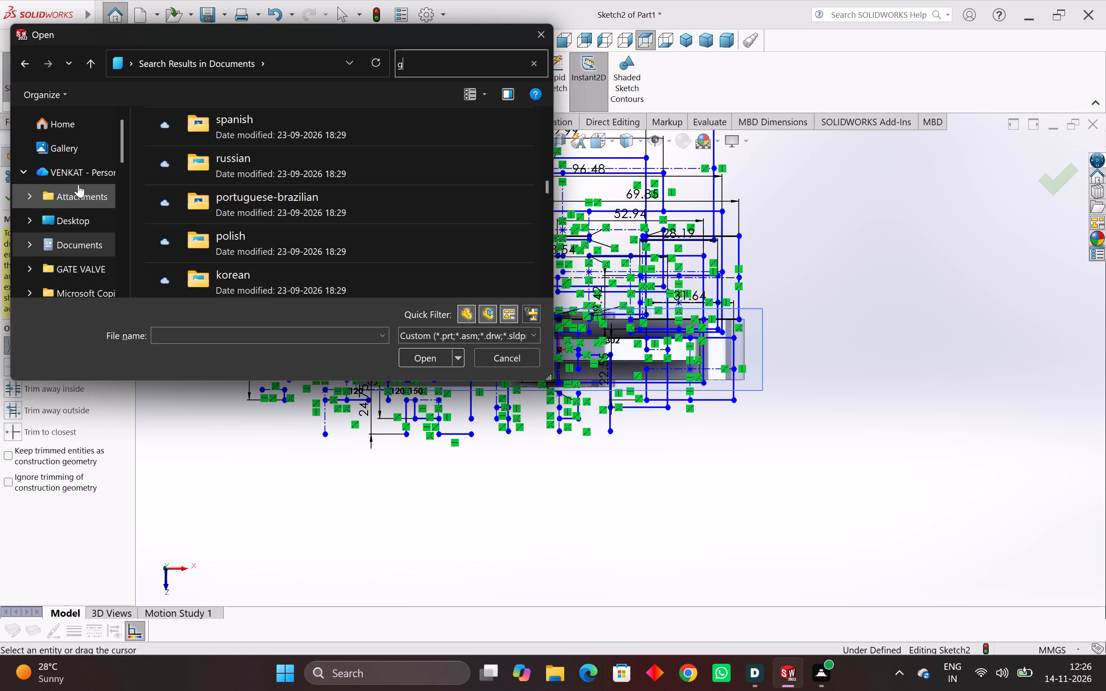
pyautogui.scroll(-4, 80, 226)
pyautogui.scroll(9, 80, 226)
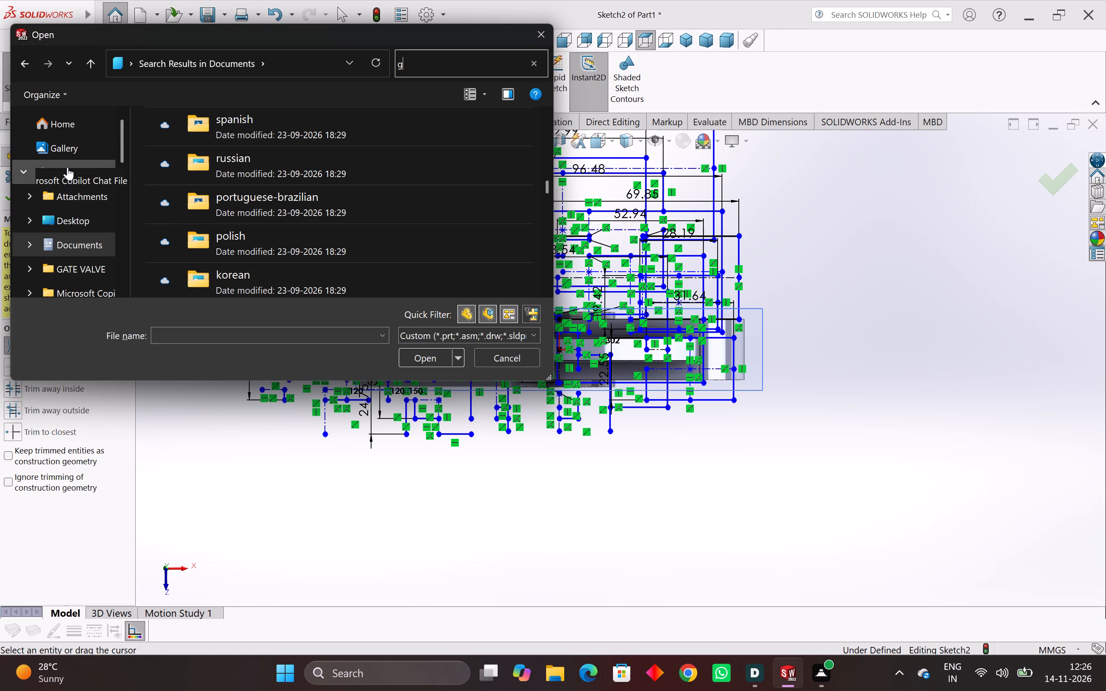
# Find the guitar model in the Documents folder and open GUITAR.SLDPRT.
pyautogui.click(76, 216)
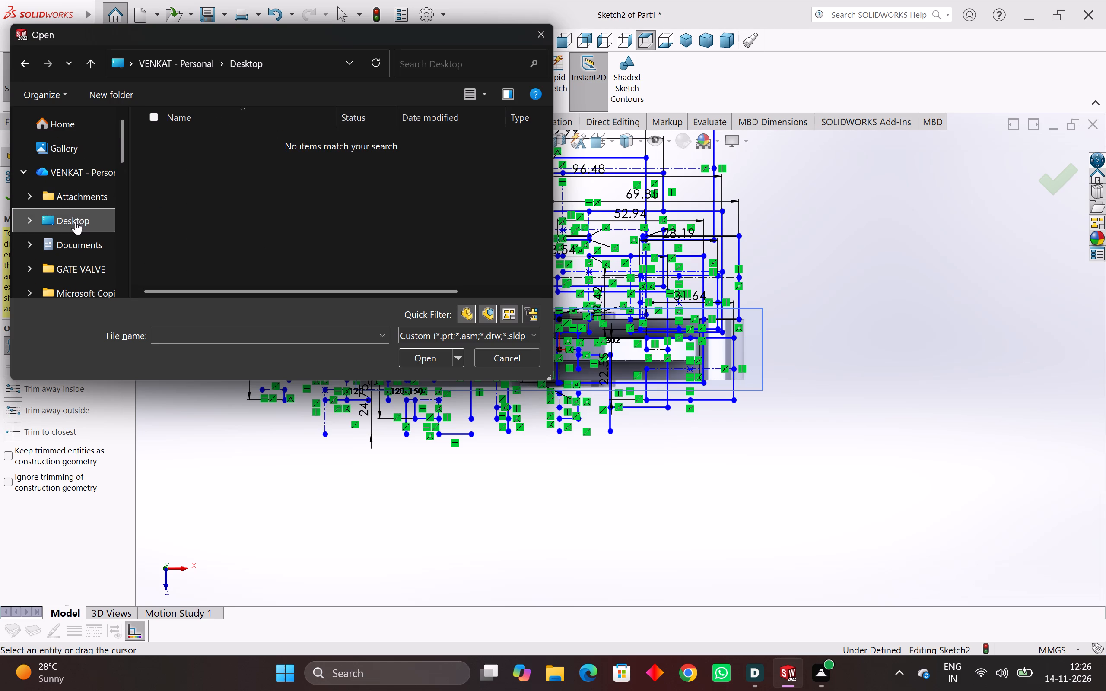
pyautogui.click(78, 242)
pyautogui.scroll(-4, 230, 199)
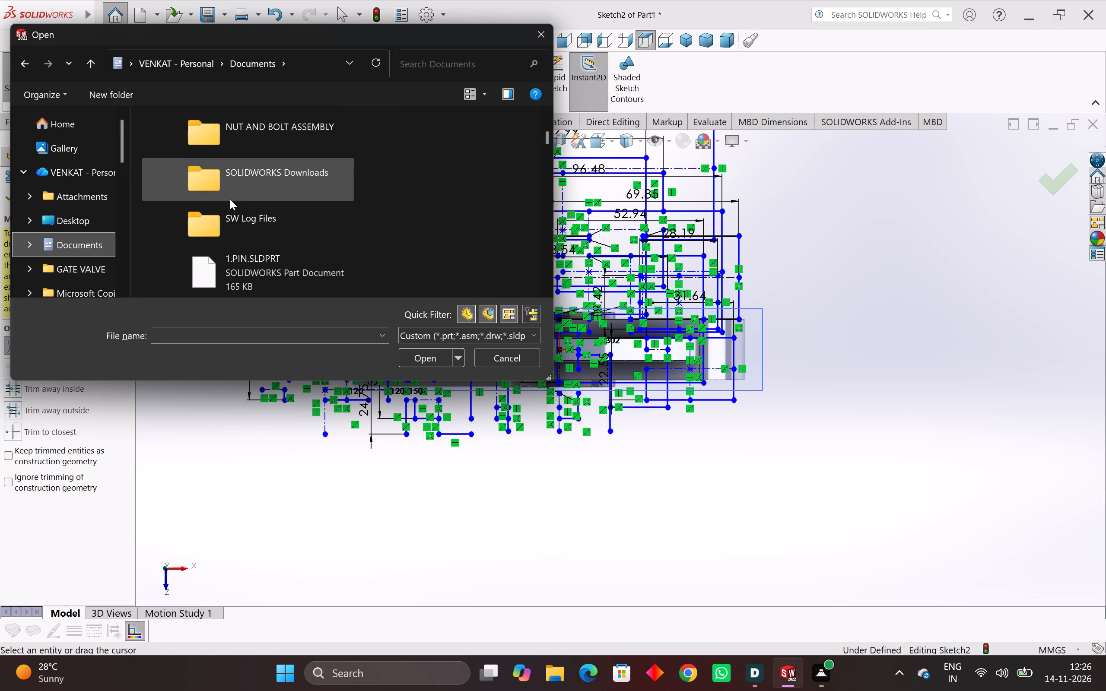
pyautogui.scroll(-15, 230, 199)
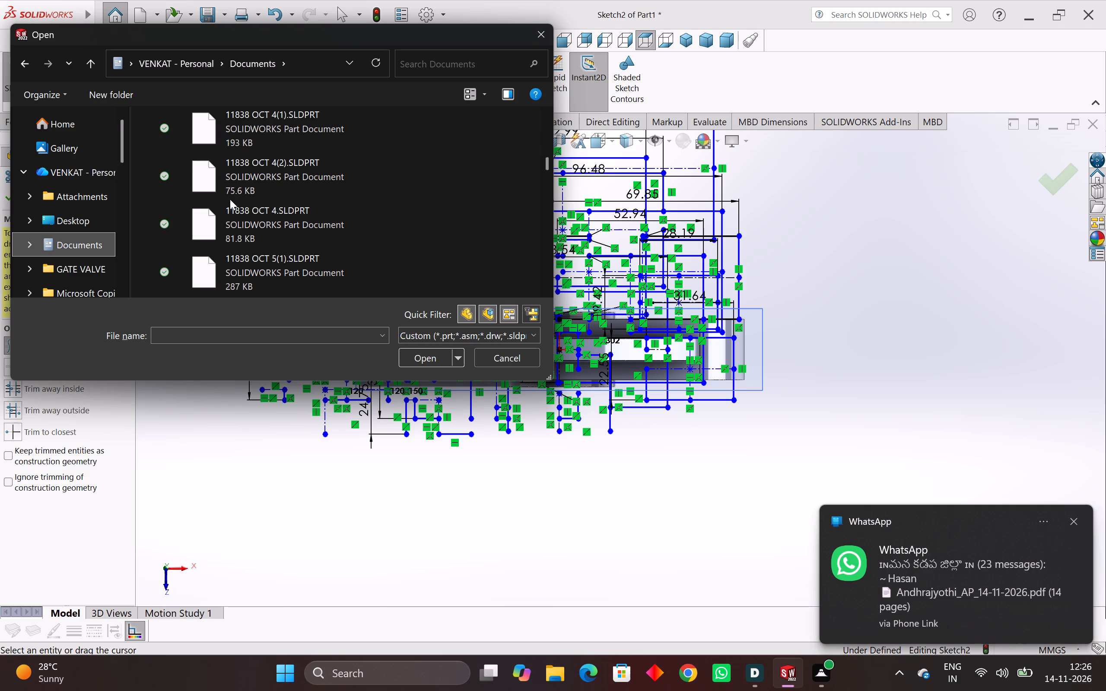
pyautogui.scroll(-9, 230, 199)
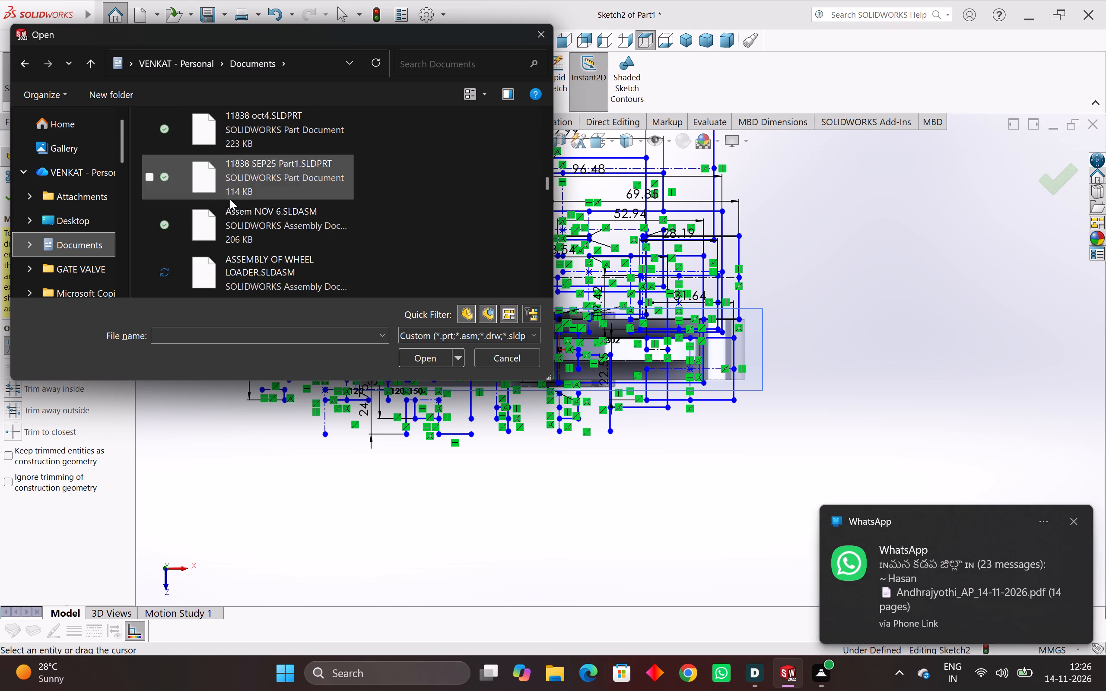
pyautogui.scroll(-10, 230, 199)
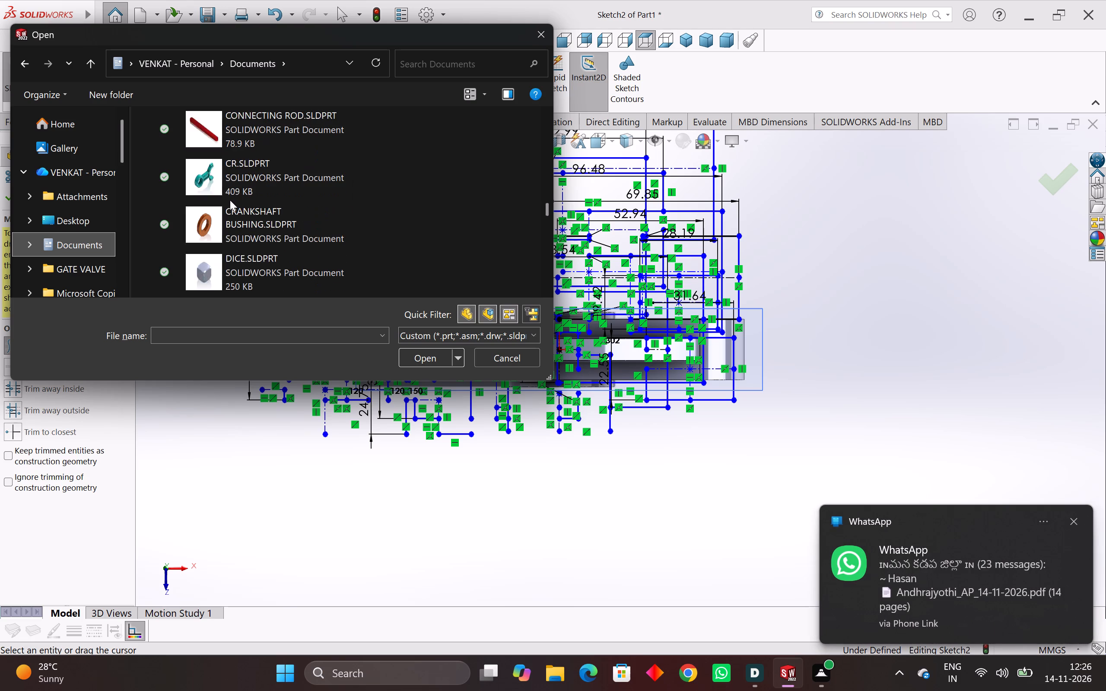
pyautogui.scroll(-12, 230, 200)
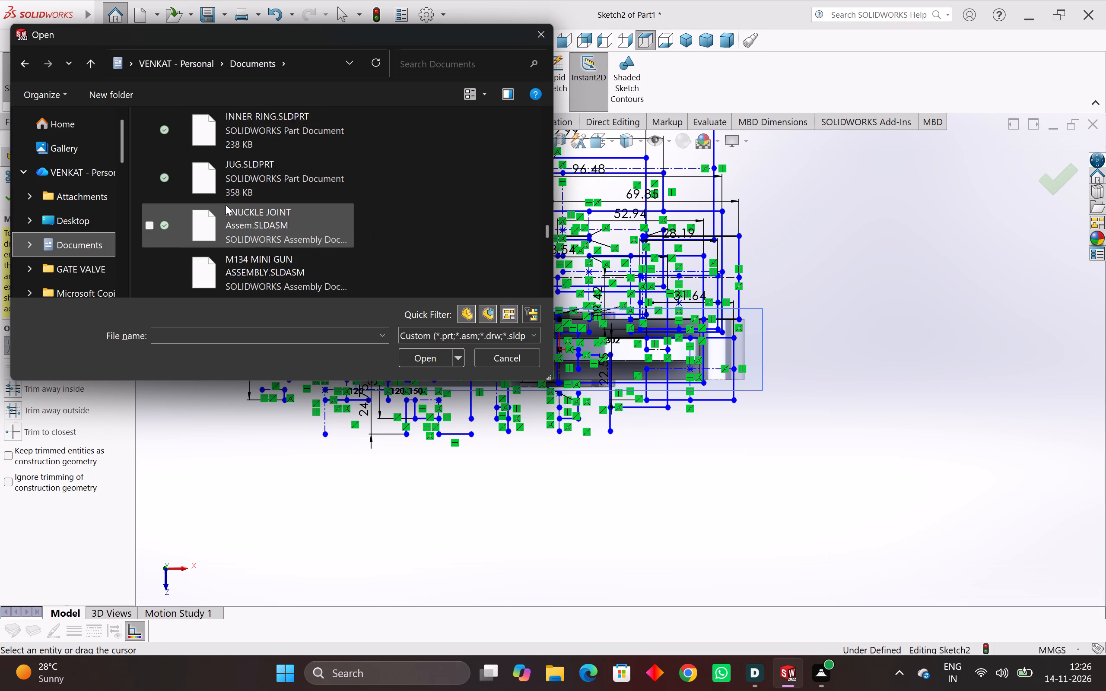
pyautogui.scroll(-15, 226, 205)
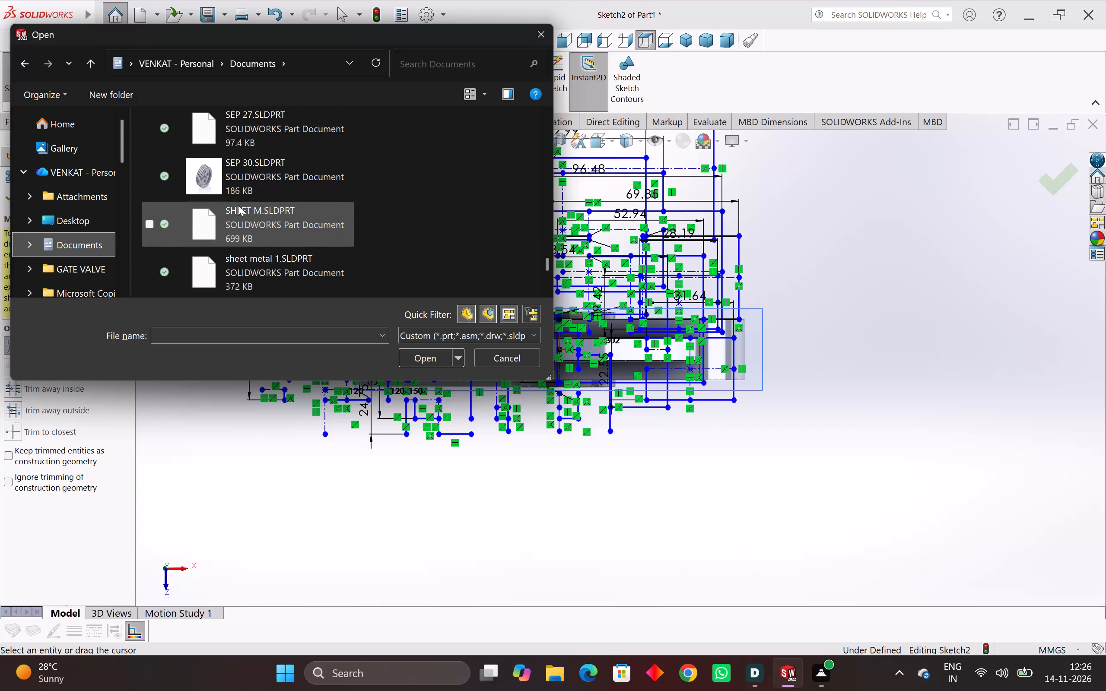
pyautogui.scroll(-13, 238, 205)
pyautogui.scroll(2, 264, 190)
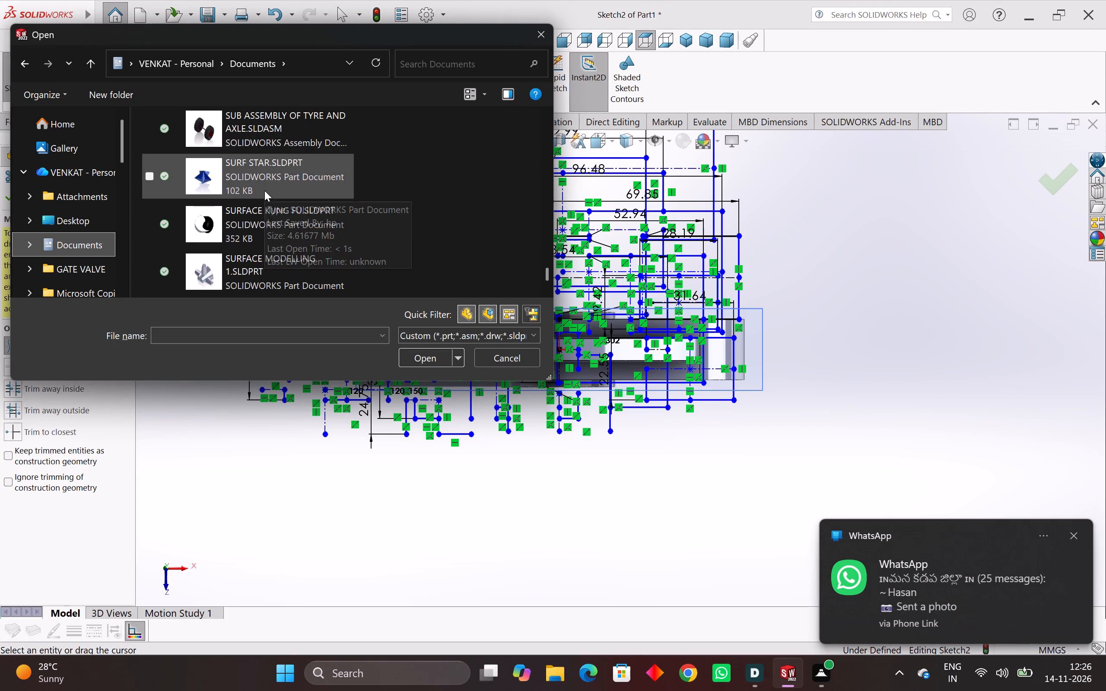
pyautogui.scroll(8, 264, 190)
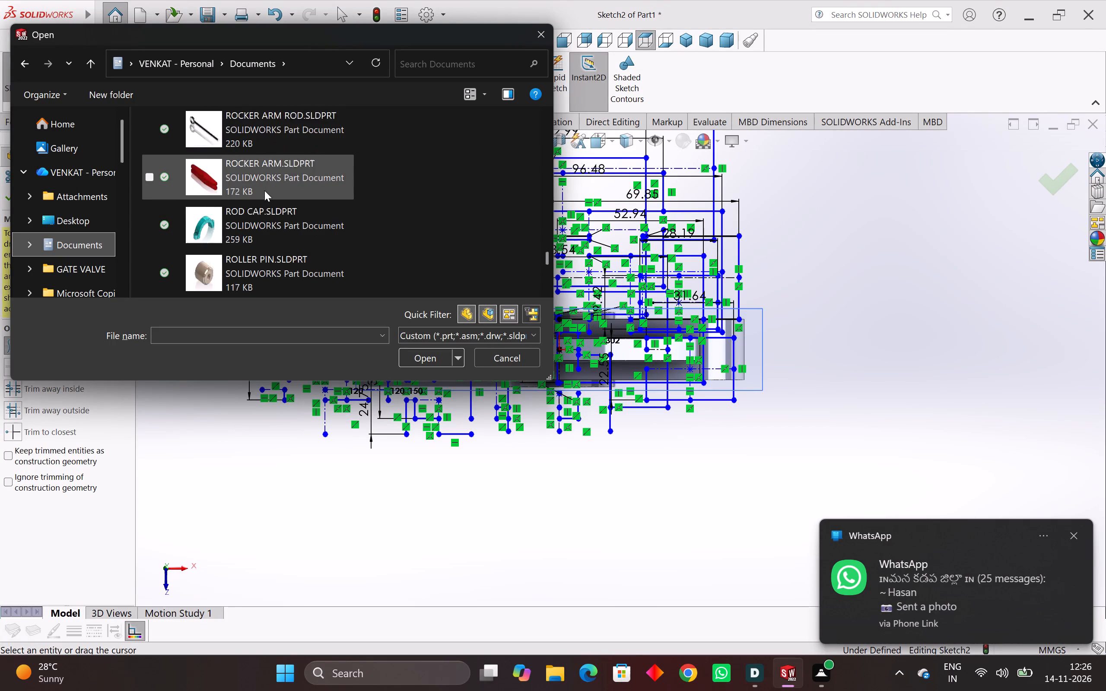
pyautogui.scroll(12, 264, 190)
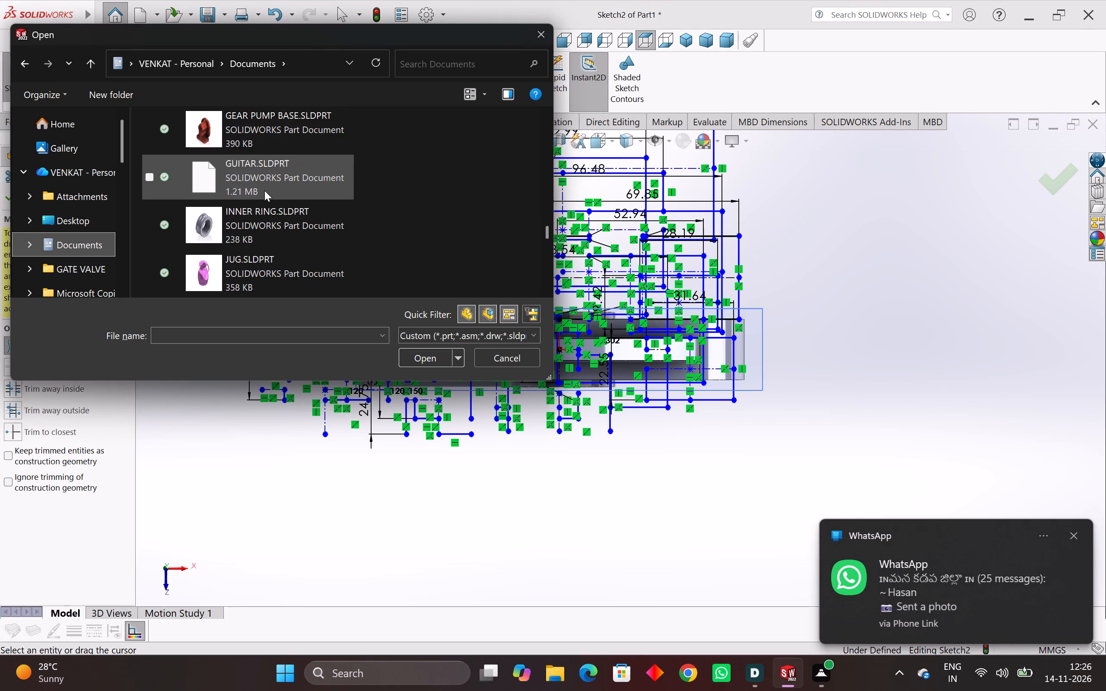
pyautogui.scroll(2, 264, 190)
pyautogui.scroll(-2, 264, 190)
pyautogui.click(257, 187)
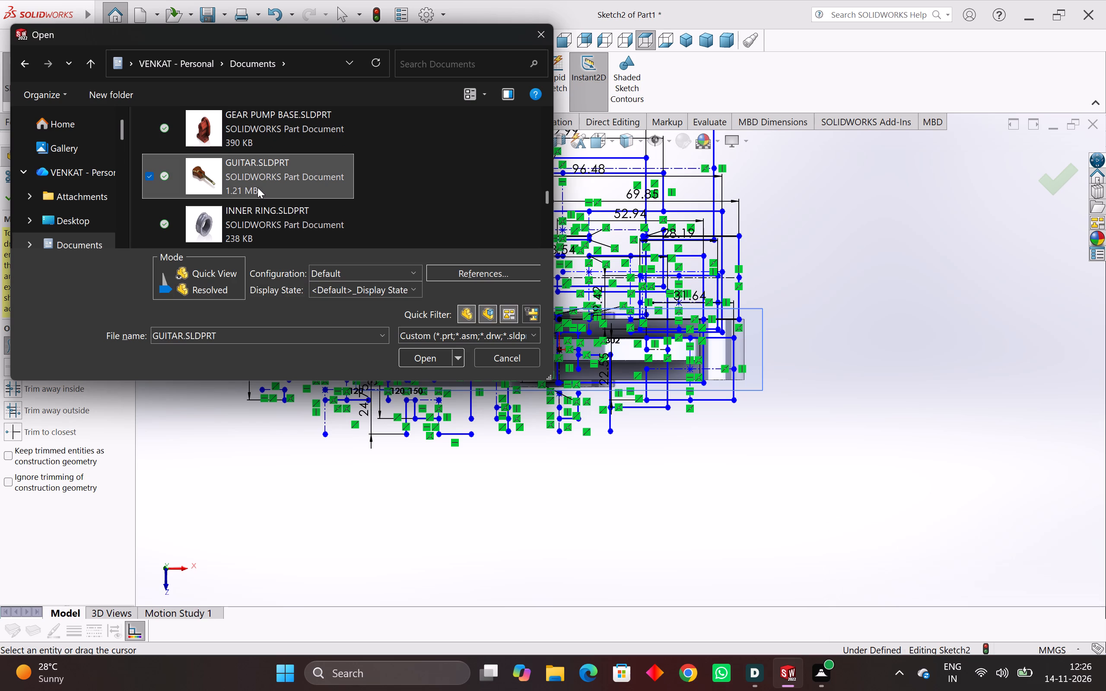
pyautogui.click(415, 355)
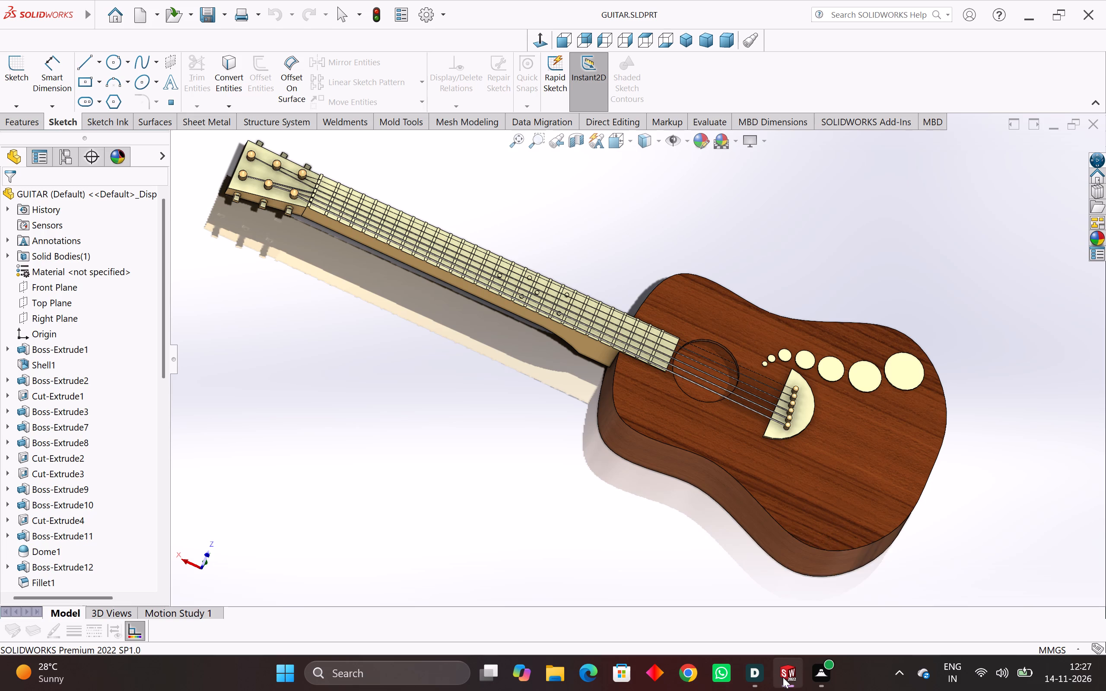
# Switch back to the Part1 window with Sketch2 open for editing.
pyautogui.click(662, 589)
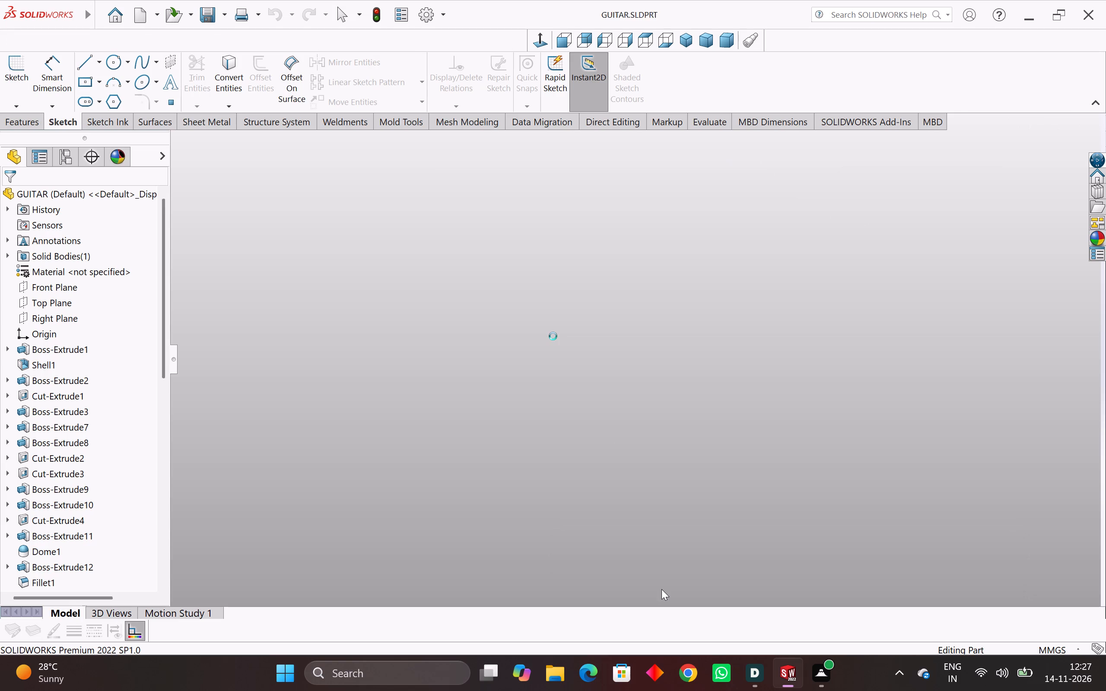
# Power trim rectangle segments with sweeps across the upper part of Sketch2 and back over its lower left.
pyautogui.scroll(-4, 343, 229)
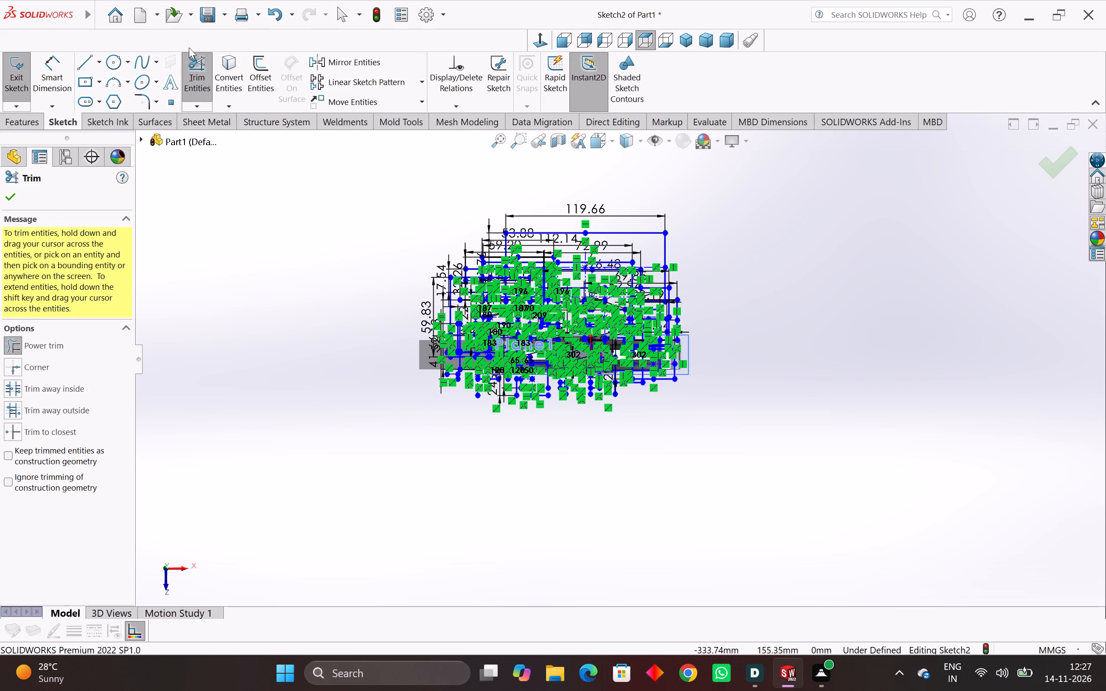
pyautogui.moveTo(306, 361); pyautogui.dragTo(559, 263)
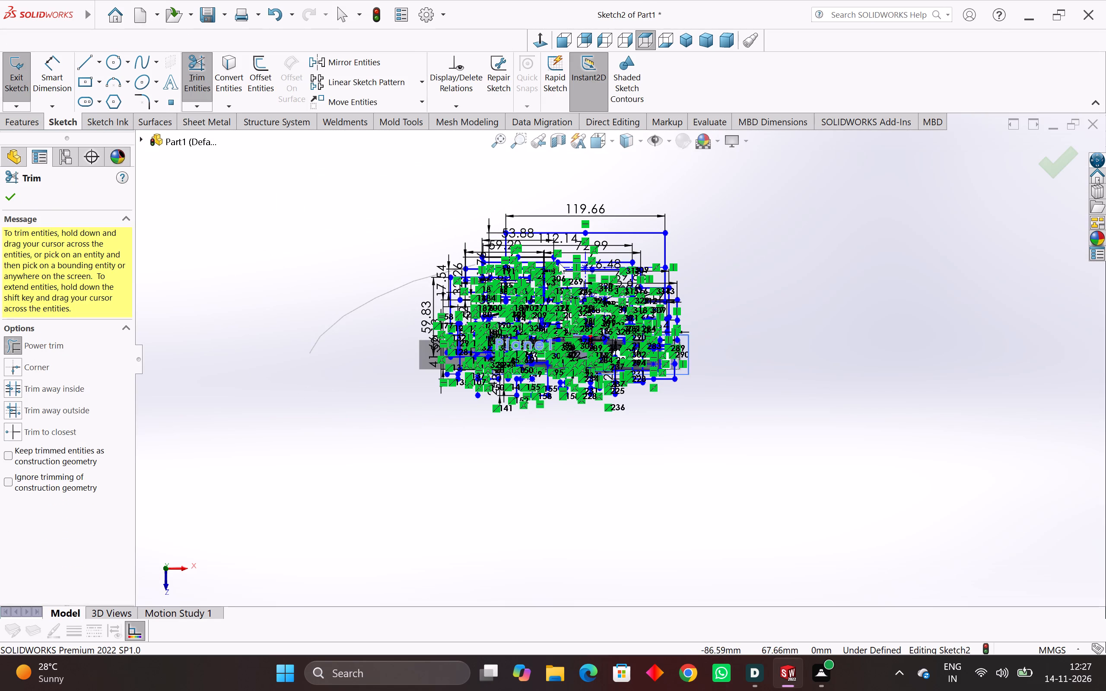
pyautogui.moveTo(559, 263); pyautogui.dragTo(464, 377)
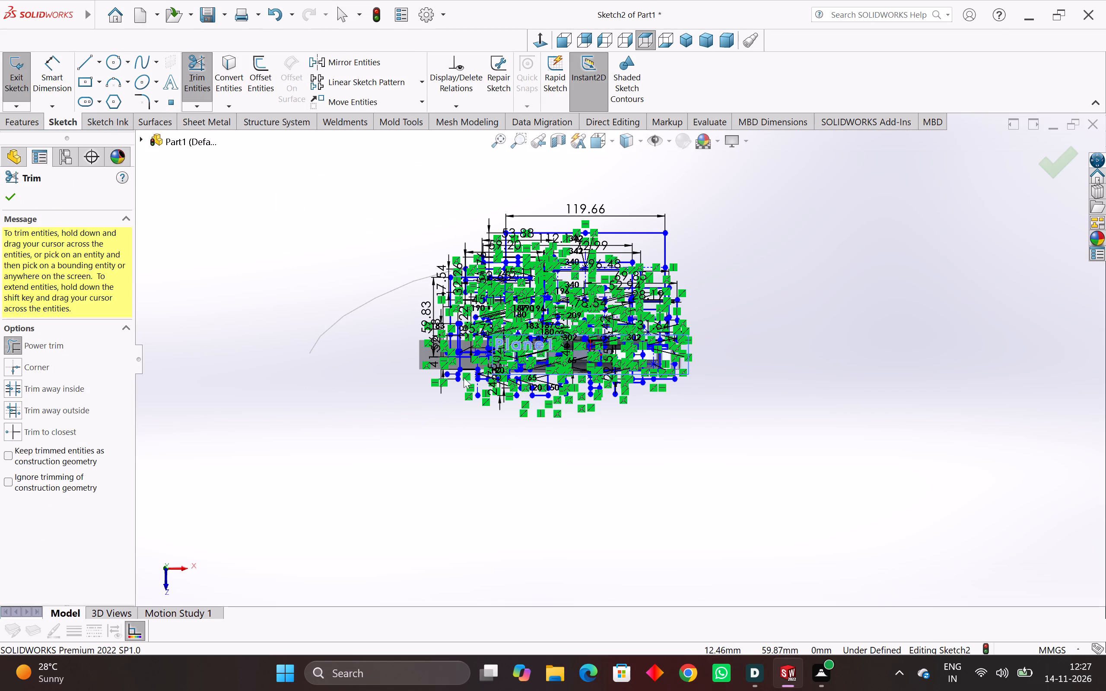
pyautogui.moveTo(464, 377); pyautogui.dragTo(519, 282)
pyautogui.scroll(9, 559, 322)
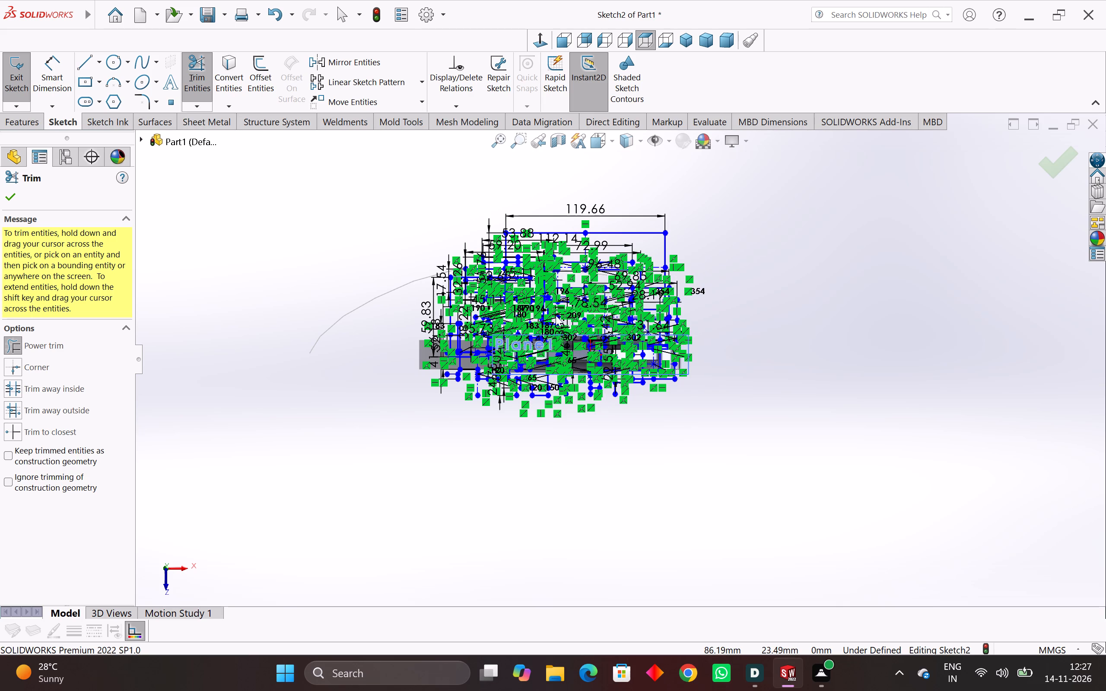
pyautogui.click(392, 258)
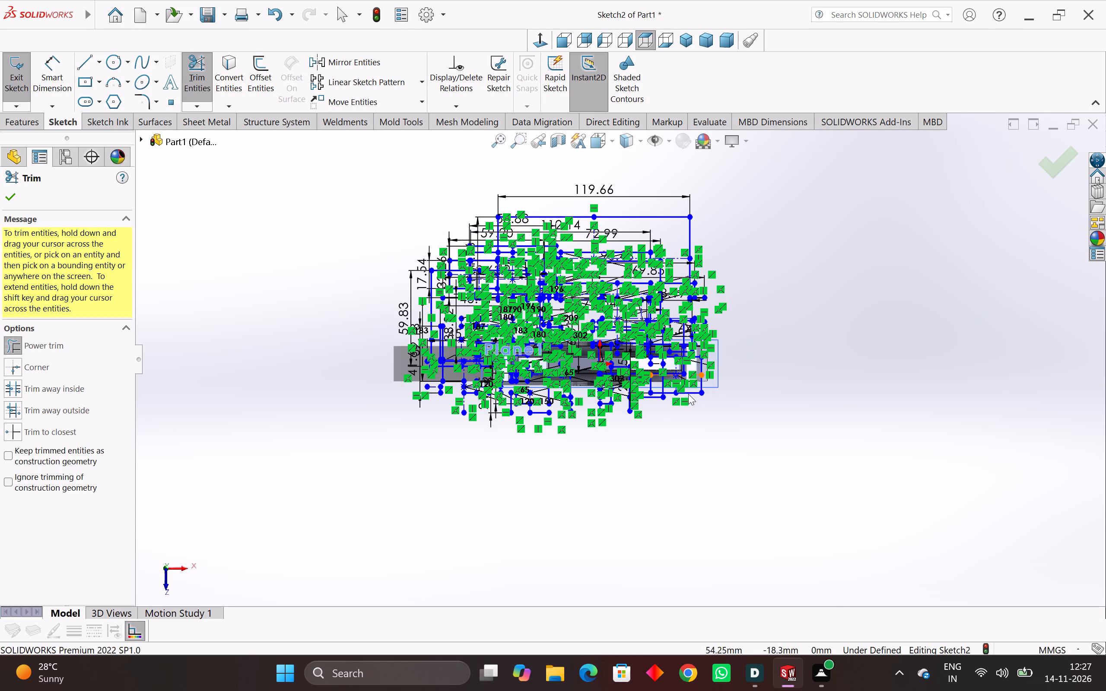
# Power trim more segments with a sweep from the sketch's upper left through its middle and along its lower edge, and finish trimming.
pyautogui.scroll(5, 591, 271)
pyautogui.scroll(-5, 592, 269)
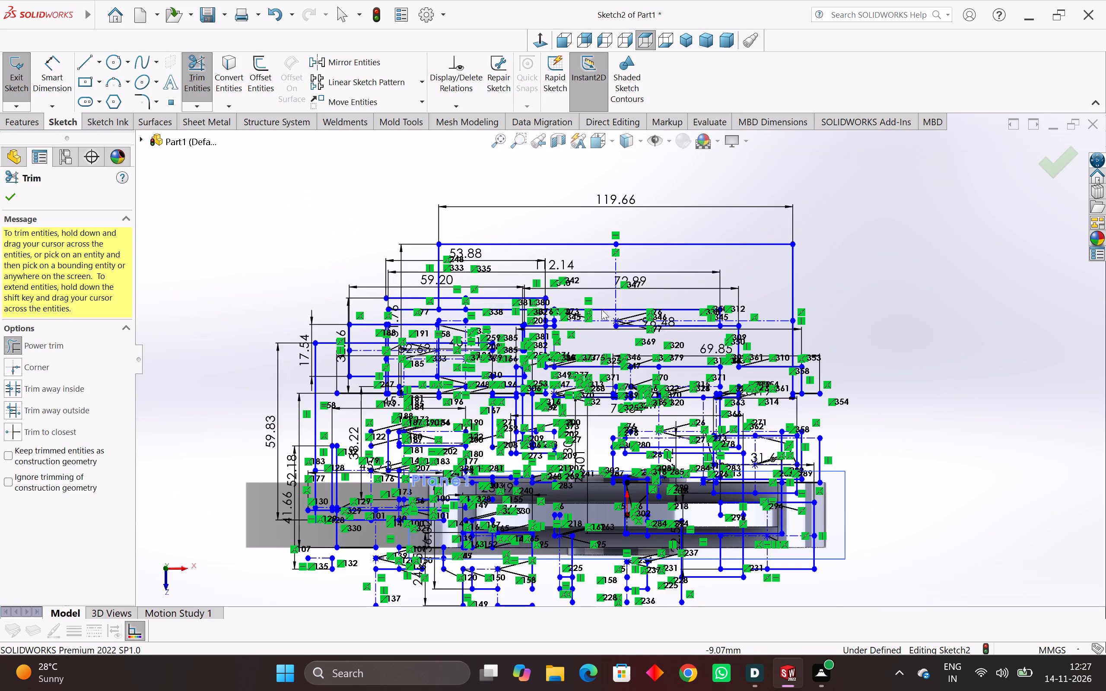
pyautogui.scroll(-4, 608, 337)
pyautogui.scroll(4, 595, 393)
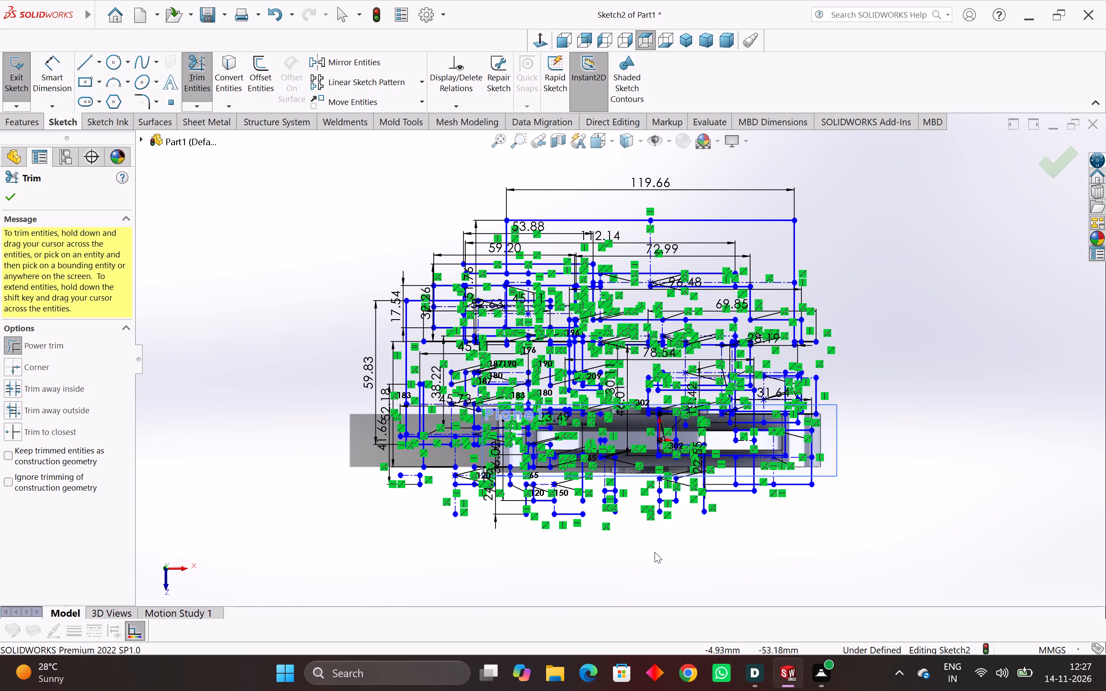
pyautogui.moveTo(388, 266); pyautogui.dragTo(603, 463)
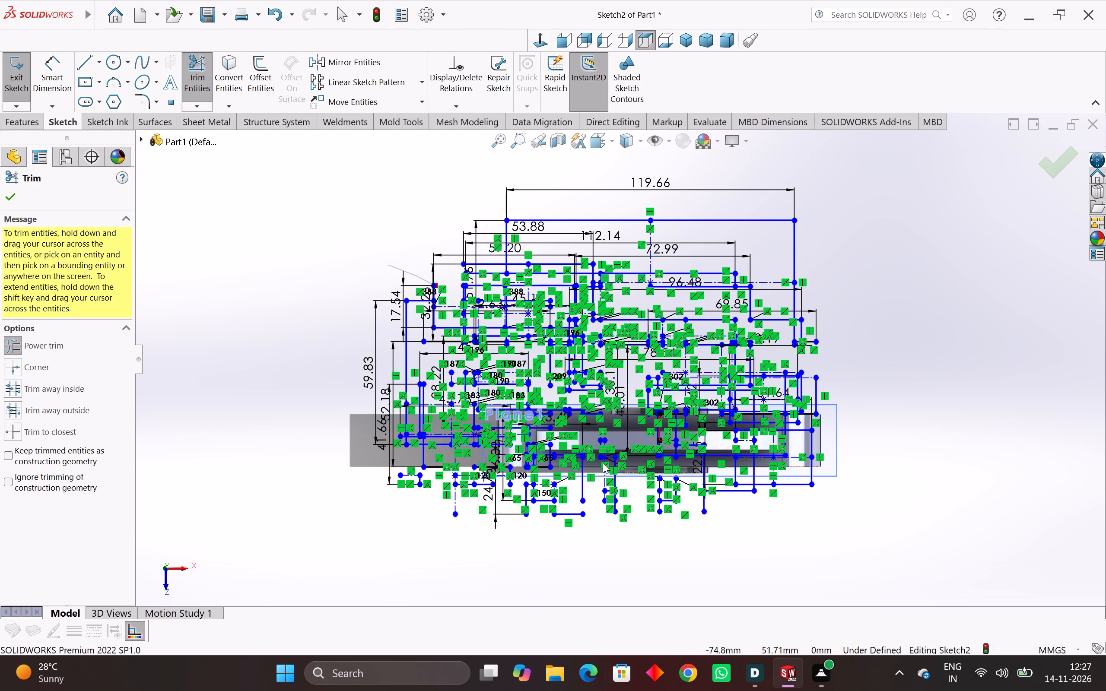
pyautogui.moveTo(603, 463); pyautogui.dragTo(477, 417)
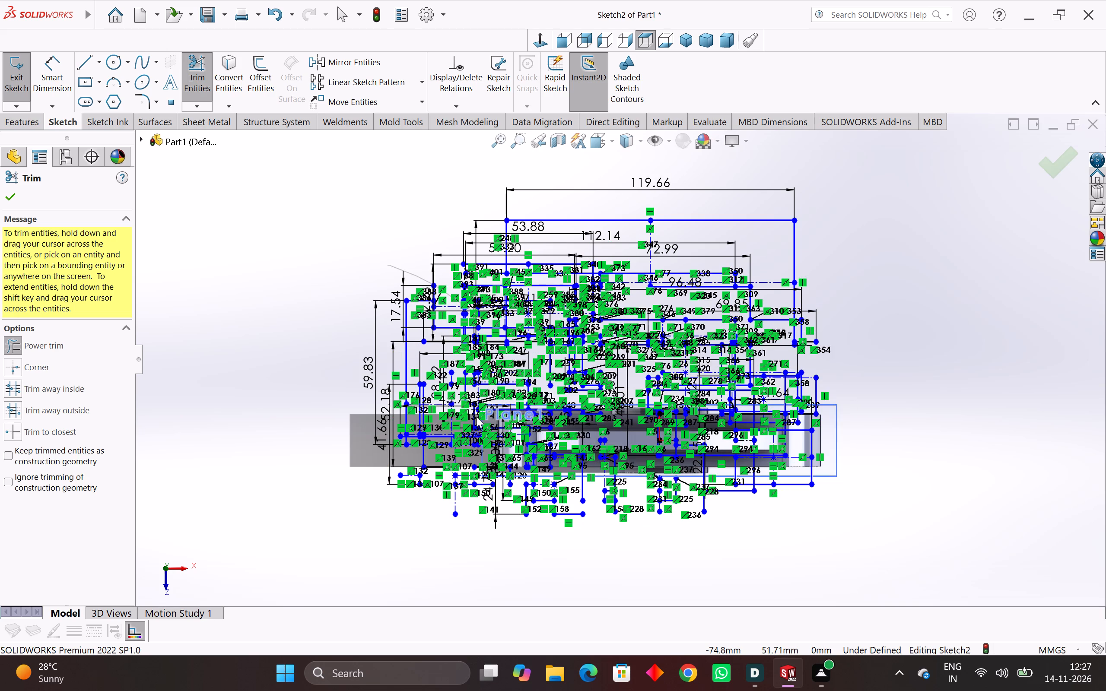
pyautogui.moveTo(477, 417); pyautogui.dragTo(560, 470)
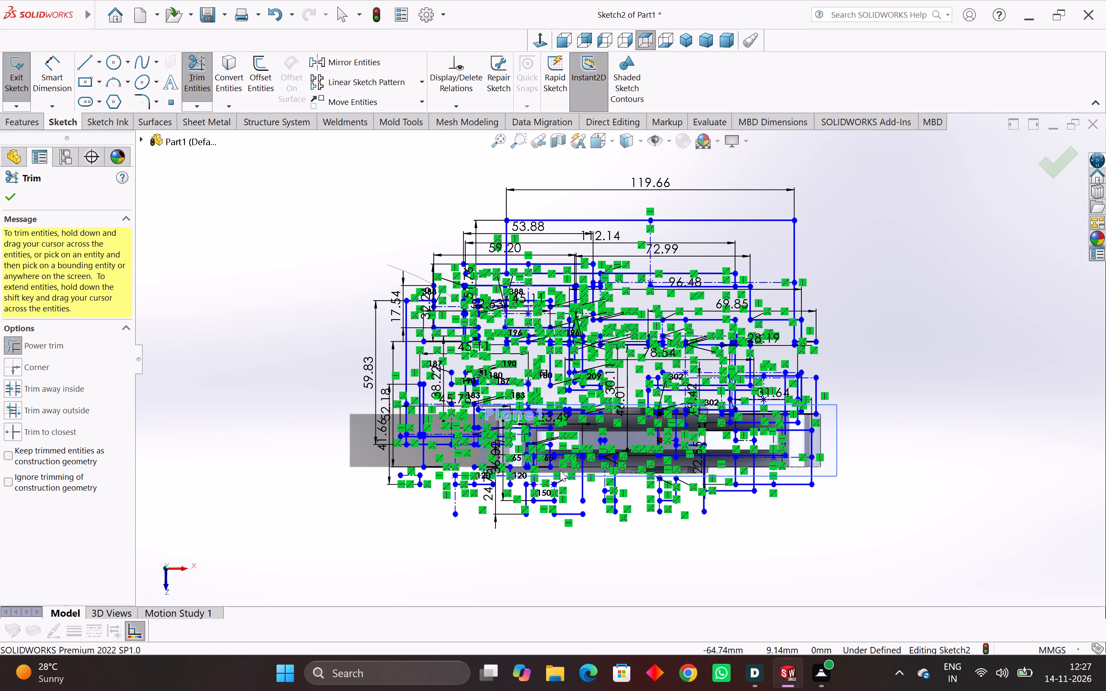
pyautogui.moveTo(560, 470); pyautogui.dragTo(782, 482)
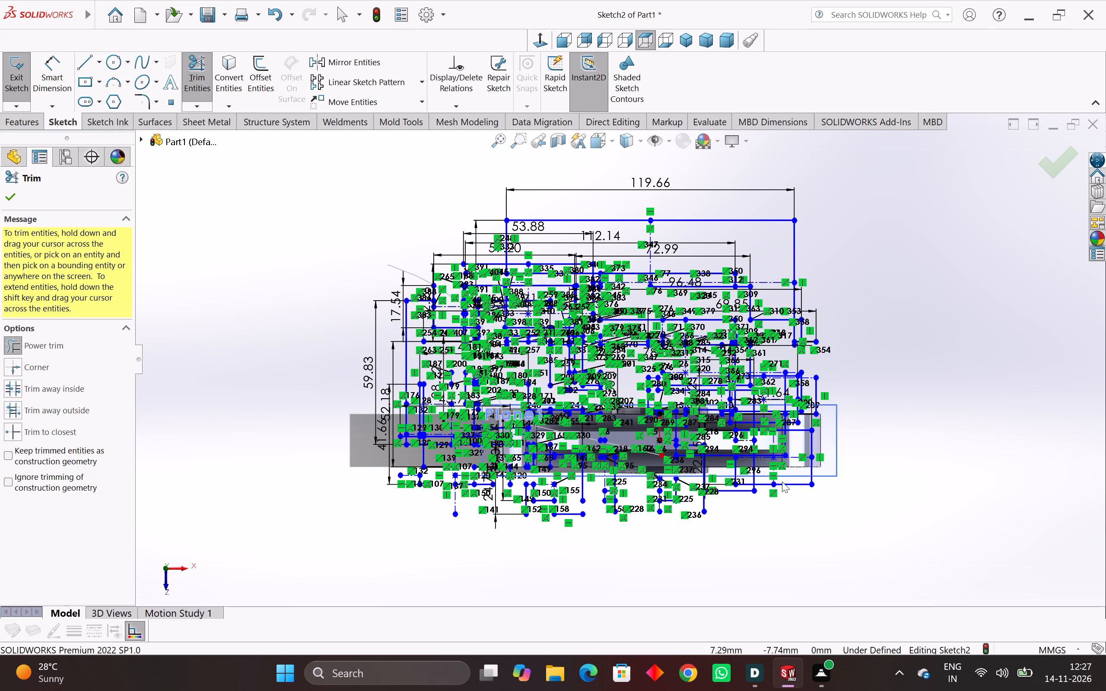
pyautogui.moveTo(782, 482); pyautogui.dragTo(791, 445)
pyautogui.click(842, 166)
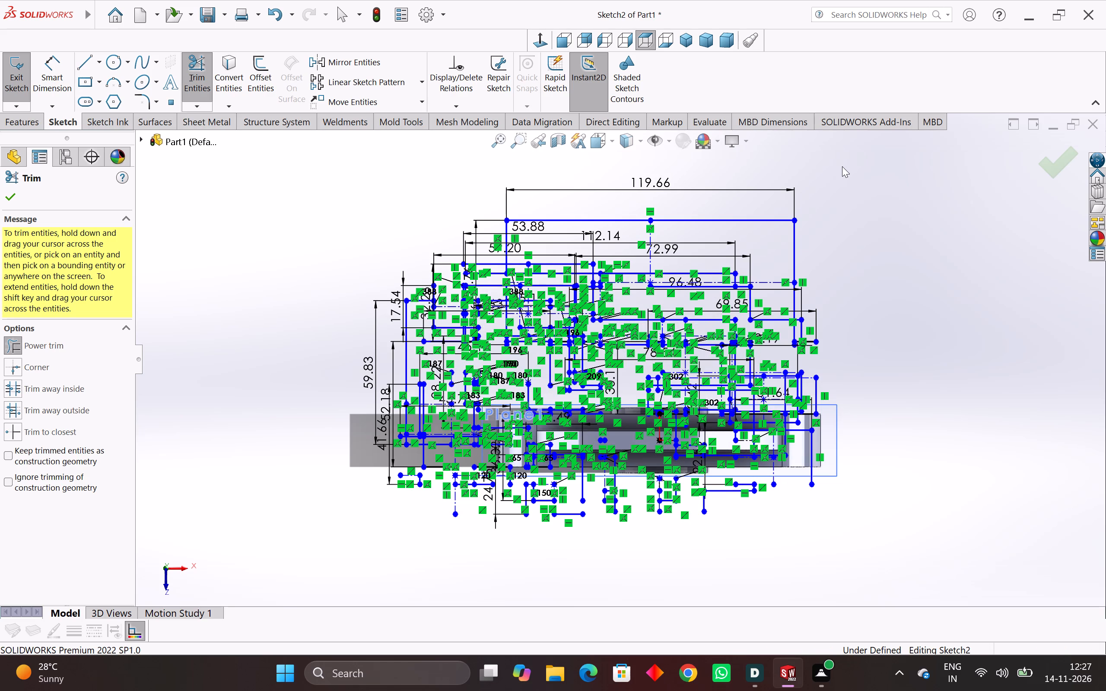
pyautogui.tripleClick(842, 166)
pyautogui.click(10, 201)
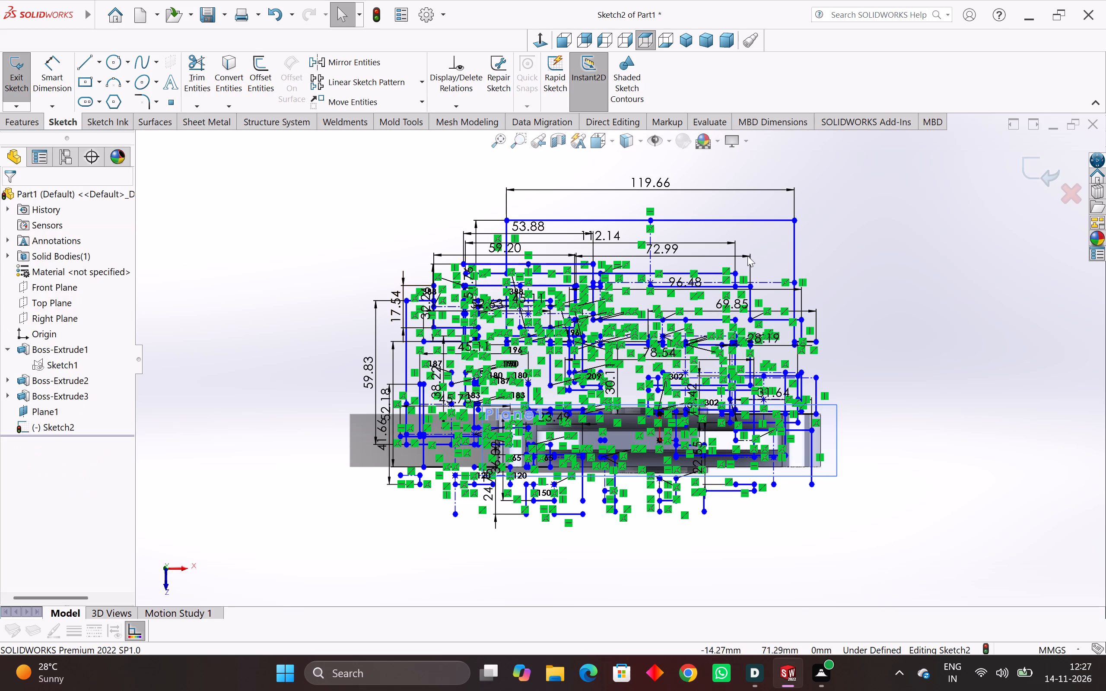
# Delete all the sketch geometry and dimensions in Sketch2.
pyautogui.moveTo(837, 171); pyautogui.dragTo(327, 594)
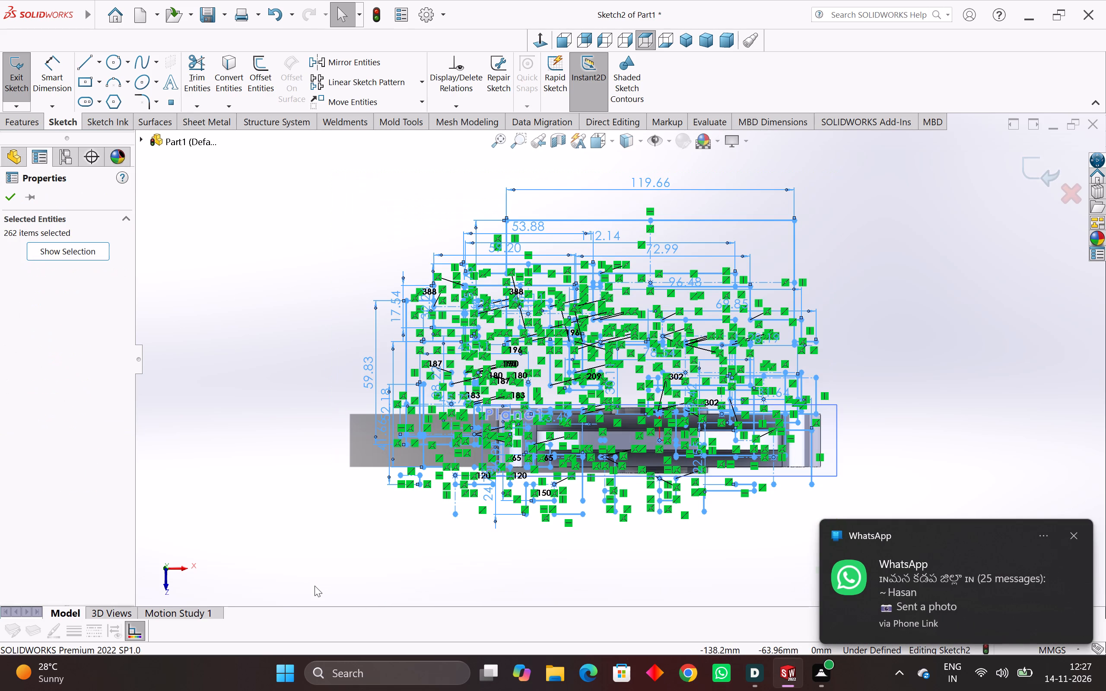
pyautogui.press('Print')
pyautogui.press('Delete')
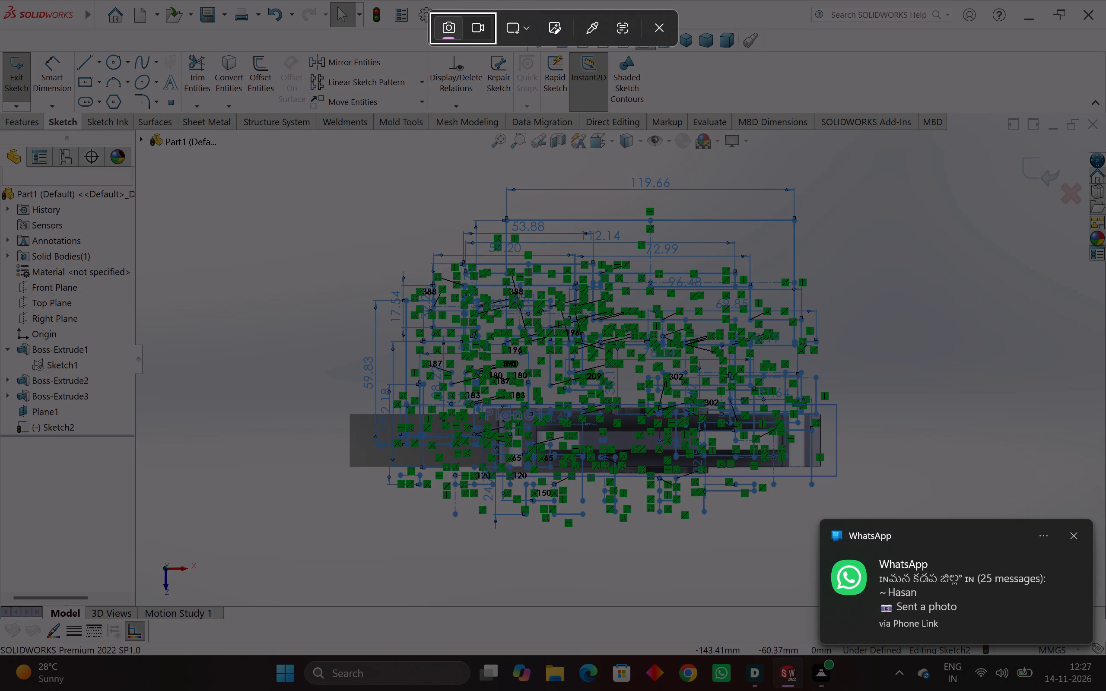
pyautogui.click(660, 30)
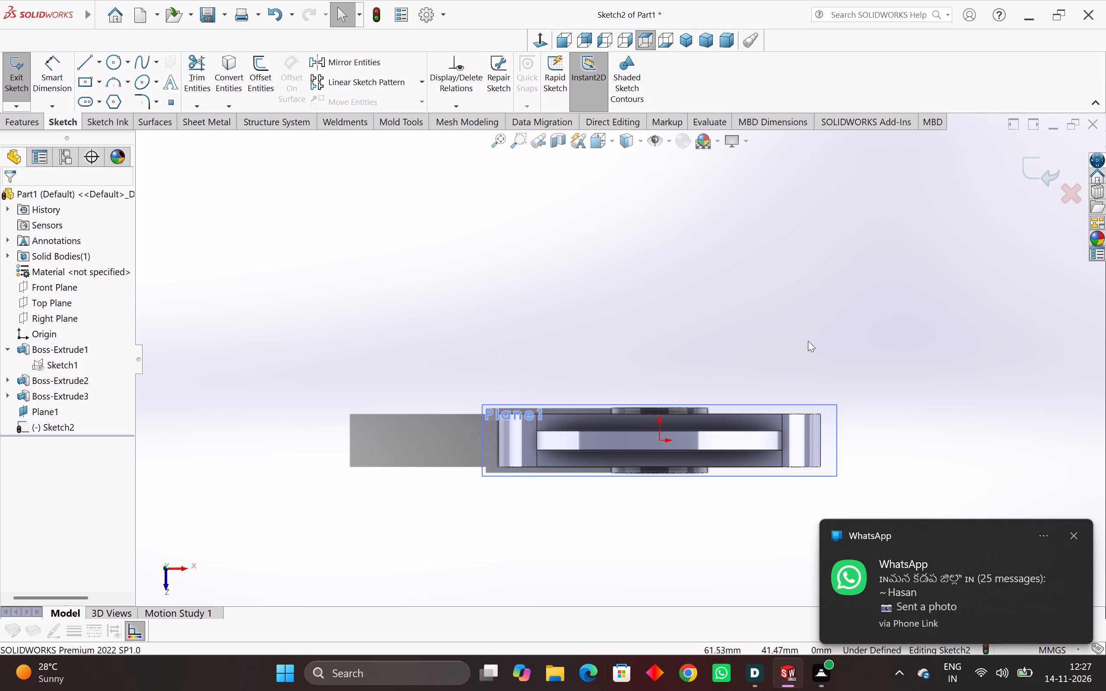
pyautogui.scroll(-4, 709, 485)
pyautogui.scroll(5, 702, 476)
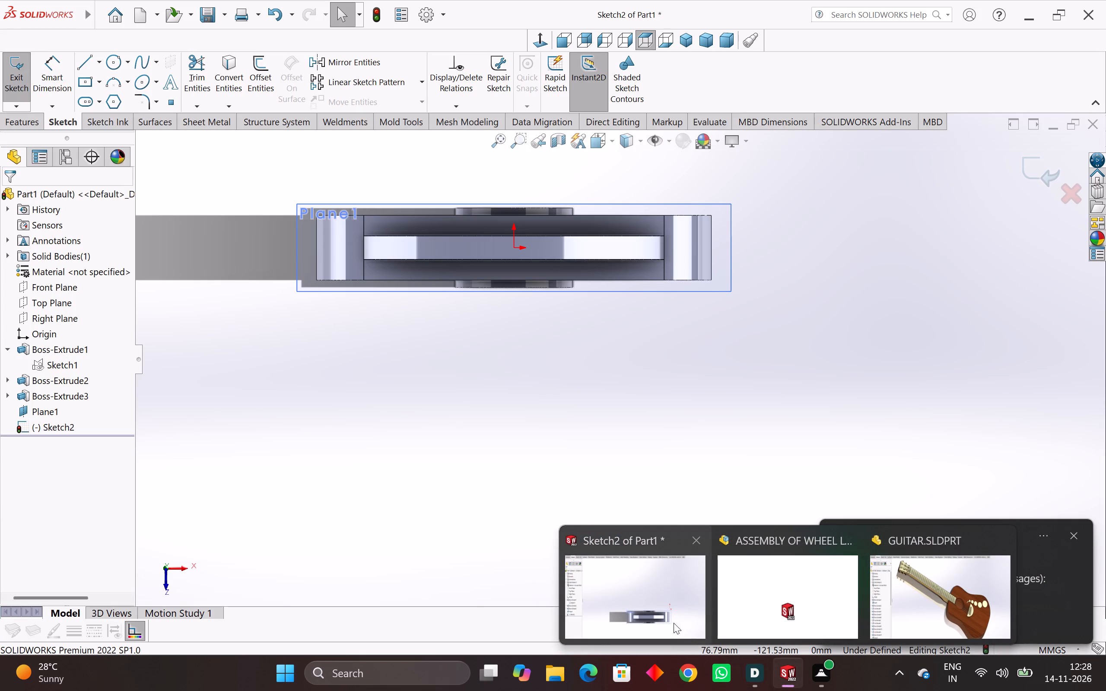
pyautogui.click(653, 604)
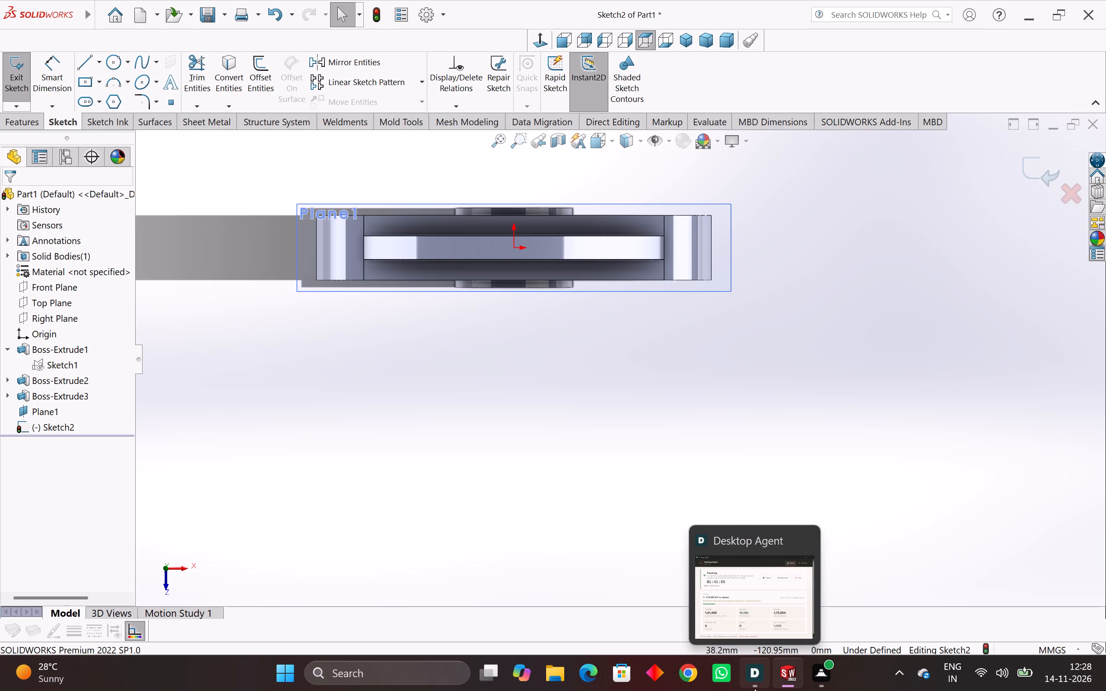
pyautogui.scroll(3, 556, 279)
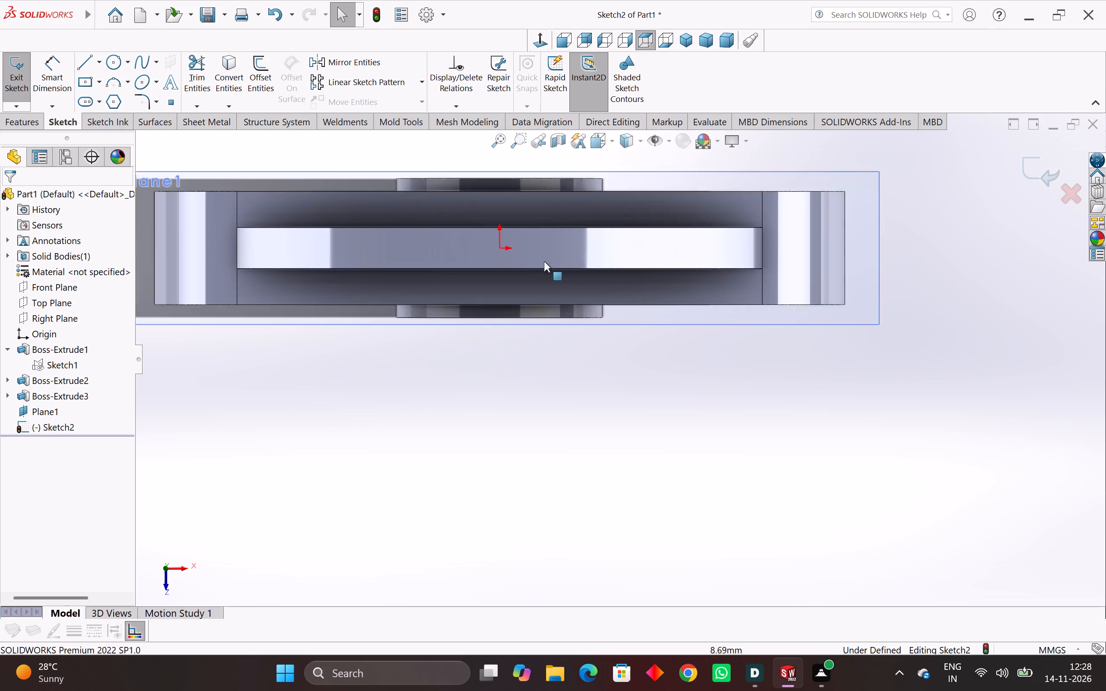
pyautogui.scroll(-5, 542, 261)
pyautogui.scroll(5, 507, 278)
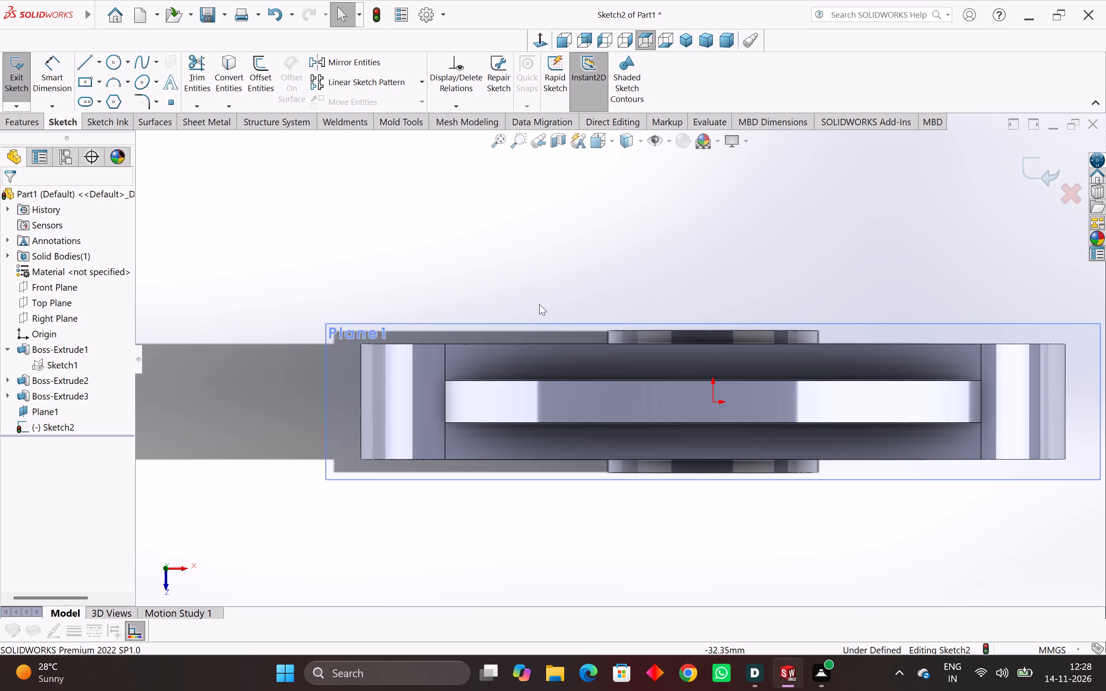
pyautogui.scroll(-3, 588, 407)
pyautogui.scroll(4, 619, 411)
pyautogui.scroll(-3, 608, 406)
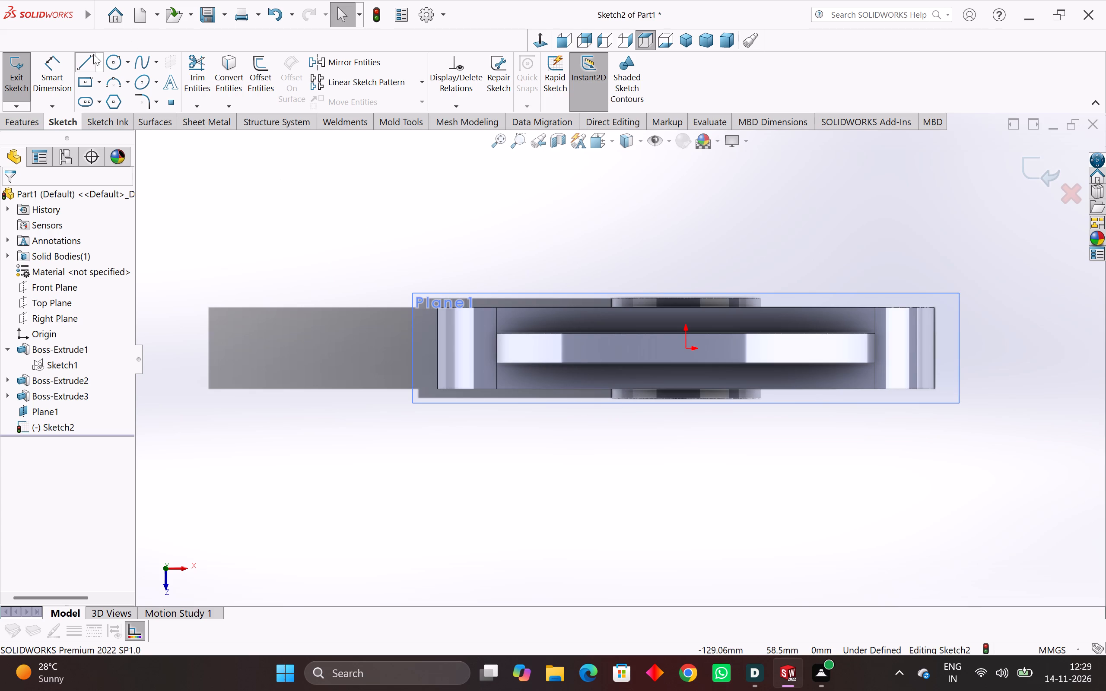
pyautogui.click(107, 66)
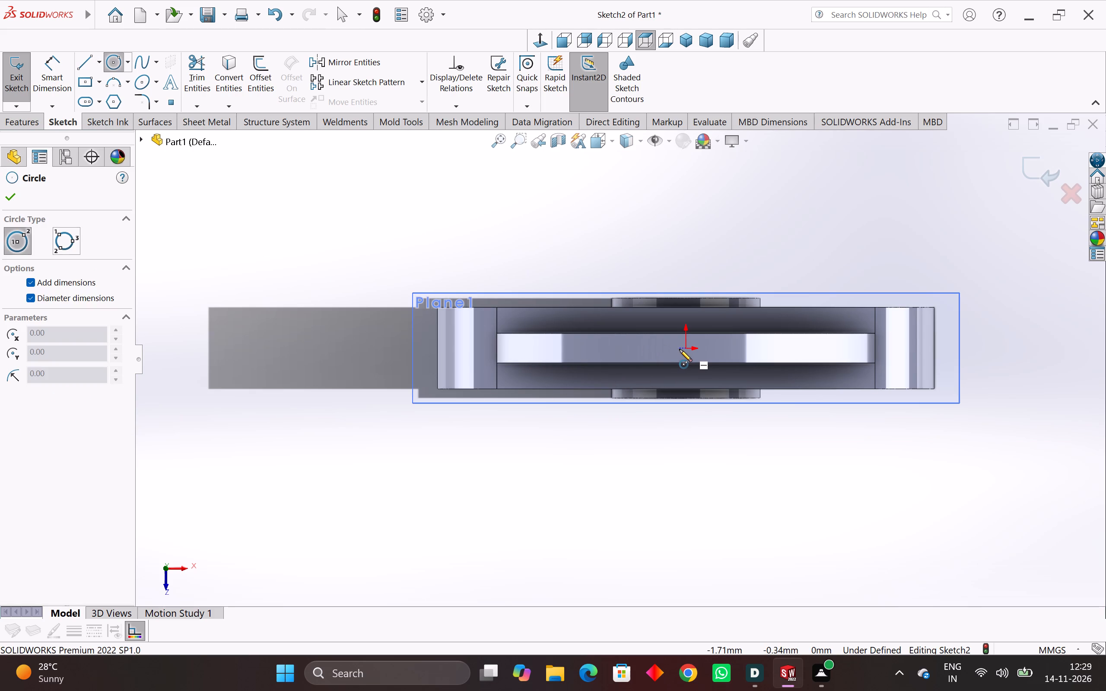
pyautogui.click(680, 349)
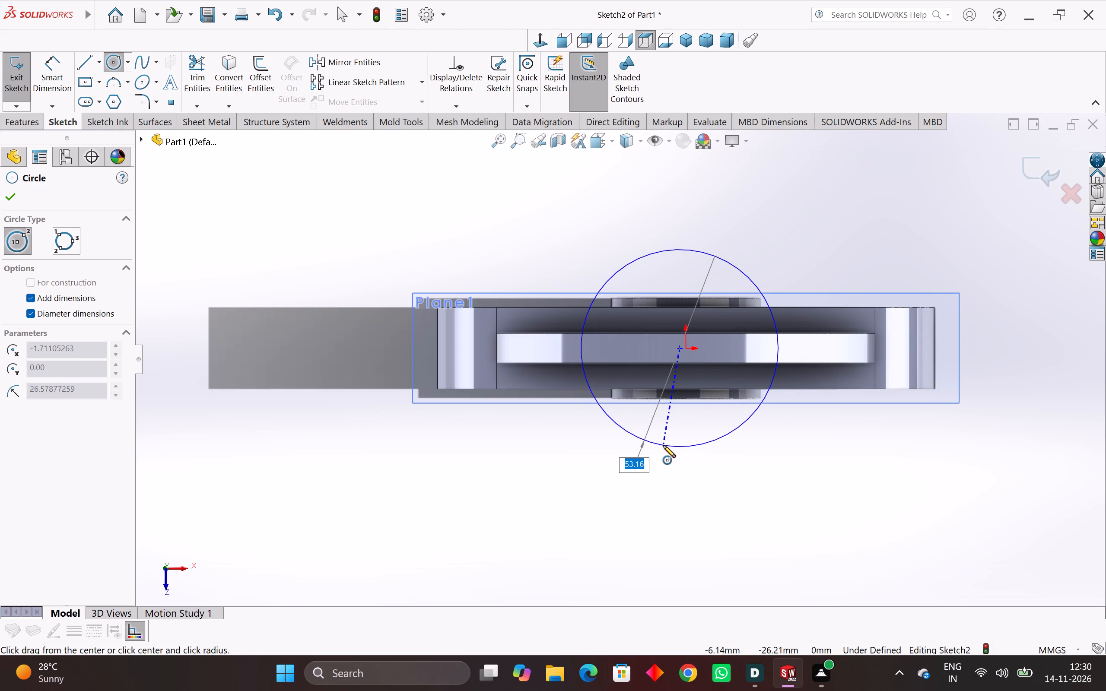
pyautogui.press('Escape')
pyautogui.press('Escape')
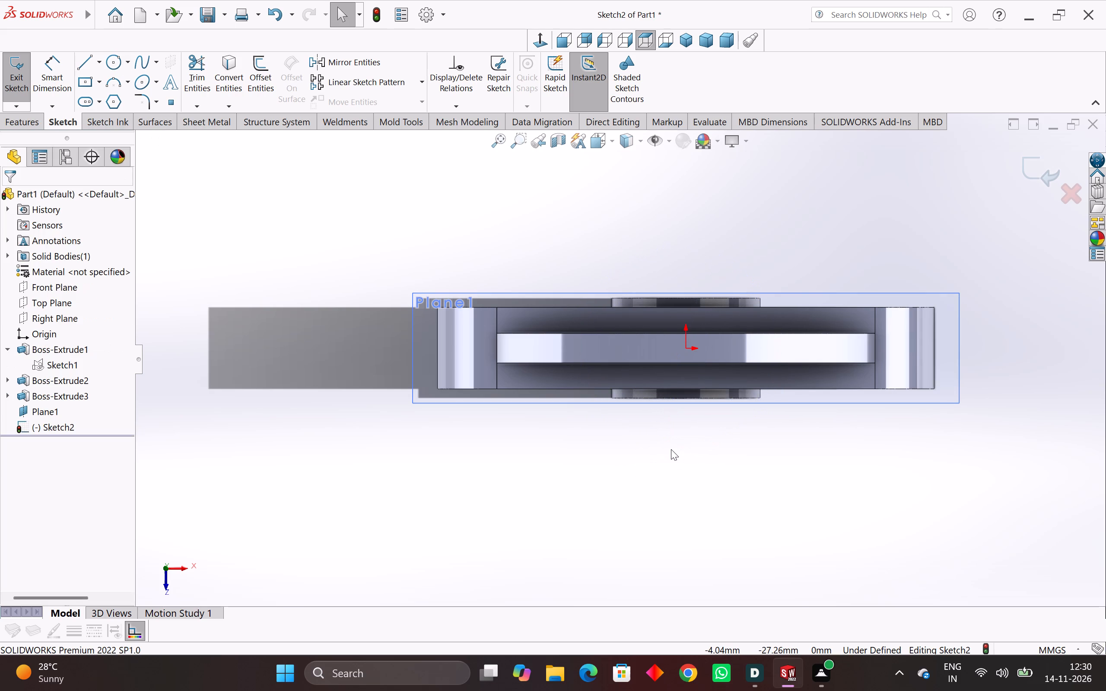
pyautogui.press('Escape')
# Sketch a 22 mm diameter circle centred on the origin in the Plane1 sketch.
pyautogui.press('space')
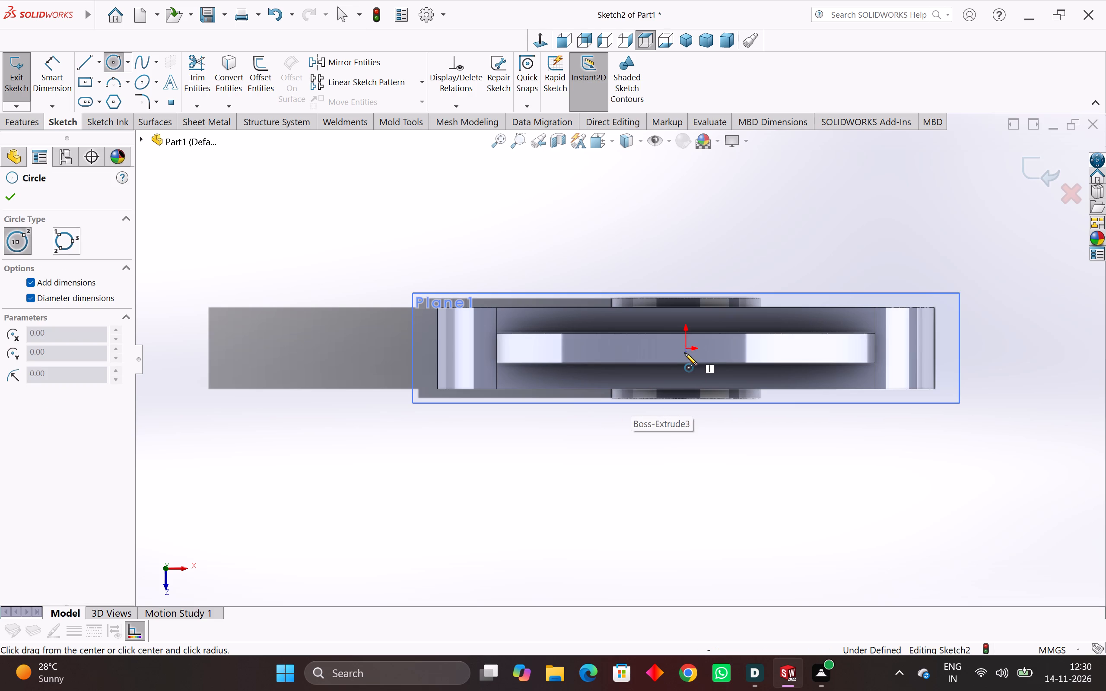
pyautogui.click(686, 350)
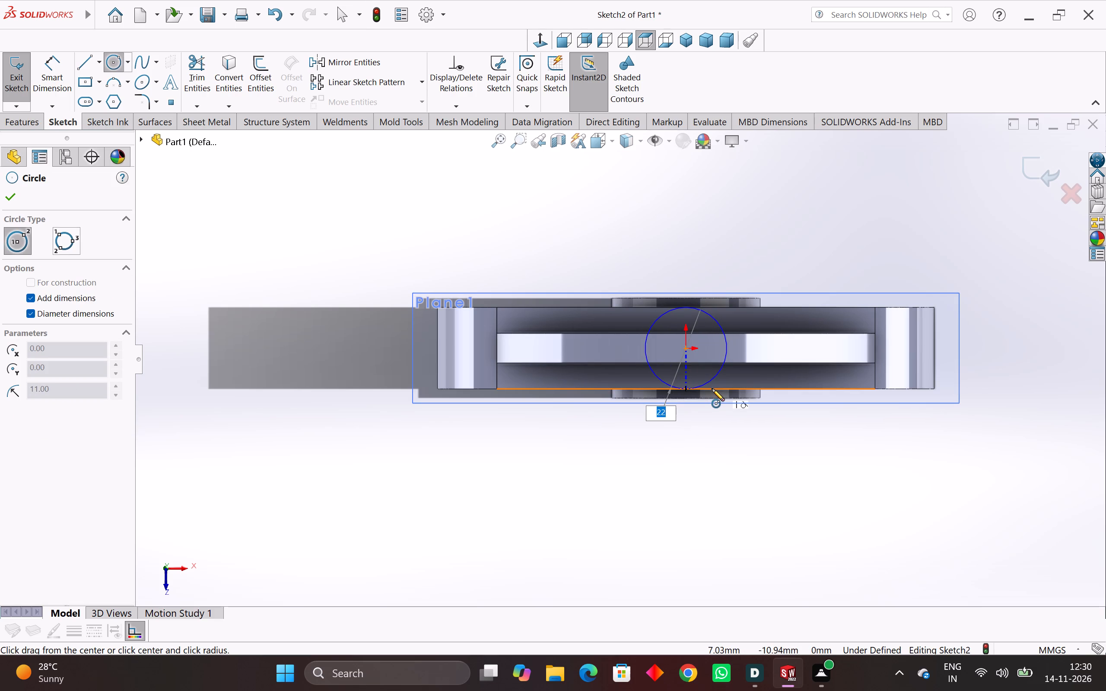
pyautogui.write('22')
pyautogui.press('Return')
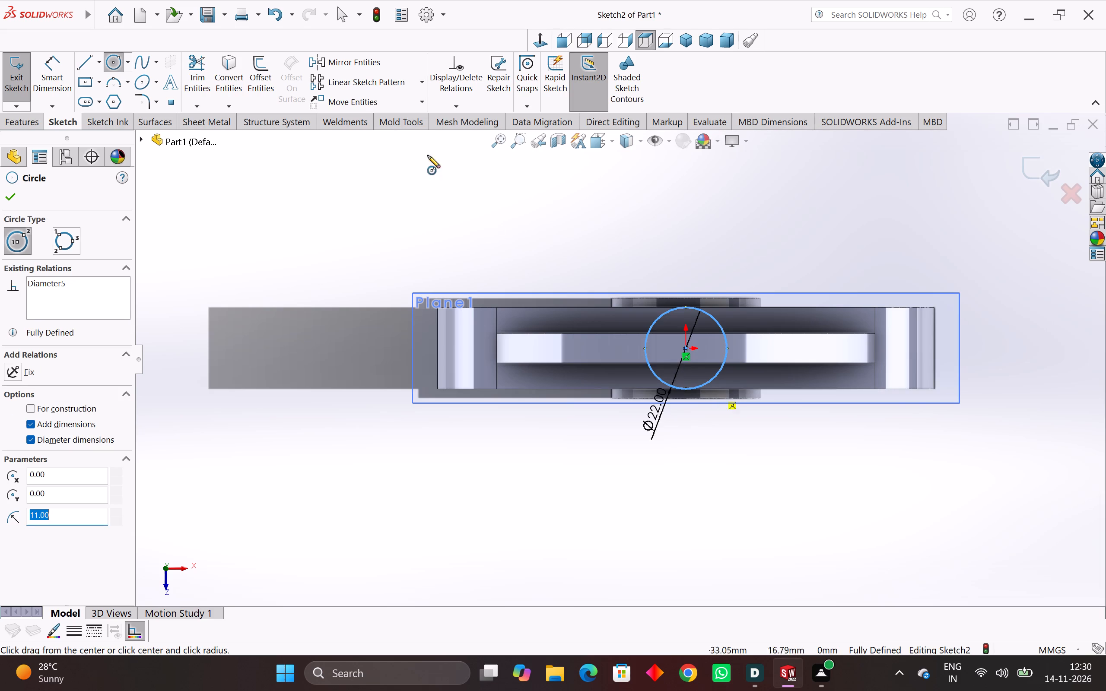
pyautogui.click(14, 199)
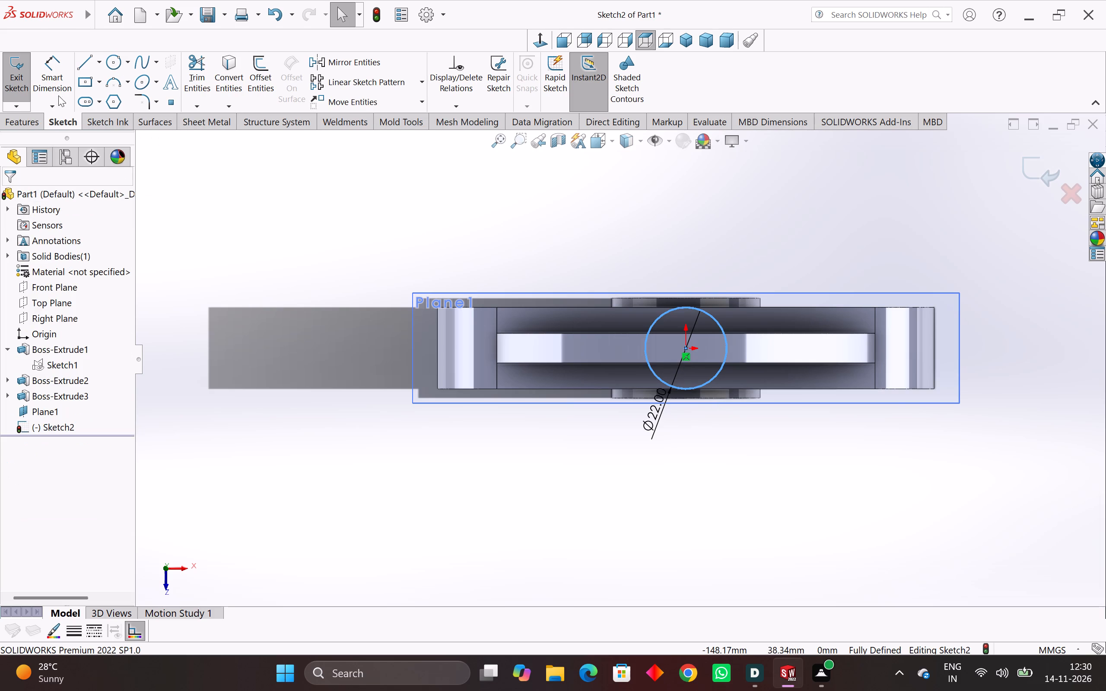
# Extrude the 22 mm circle as a boss with the Up To Body end condition, ending on the existing solid body with merged result.
pyautogui.click(16, 124)
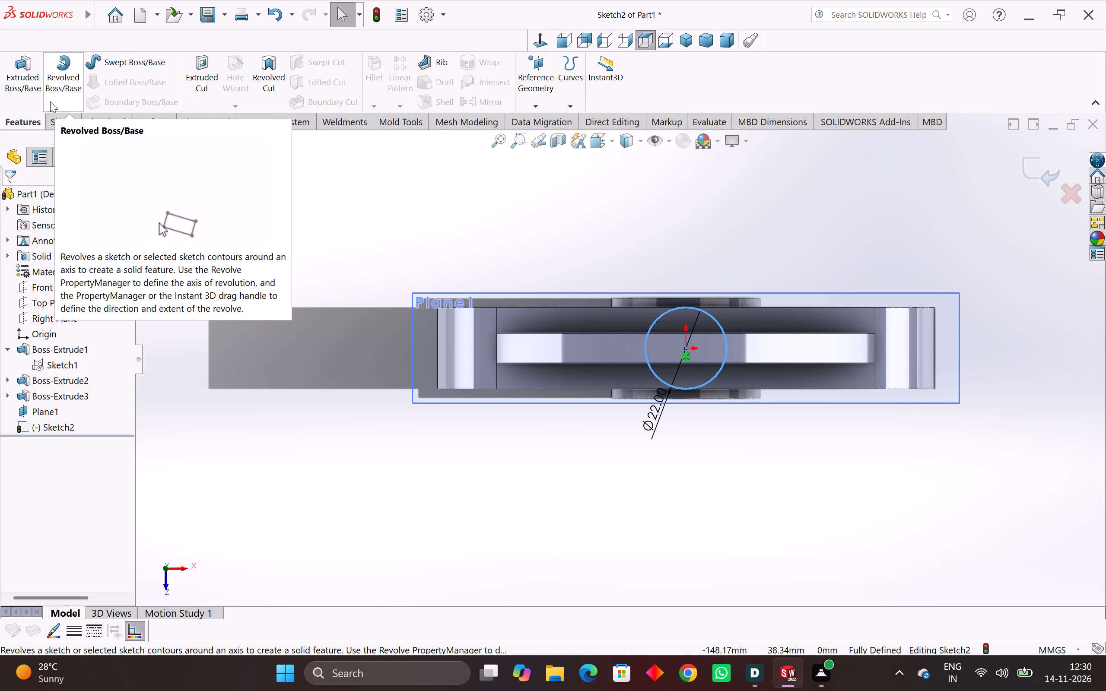
pyautogui.click(35, 73)
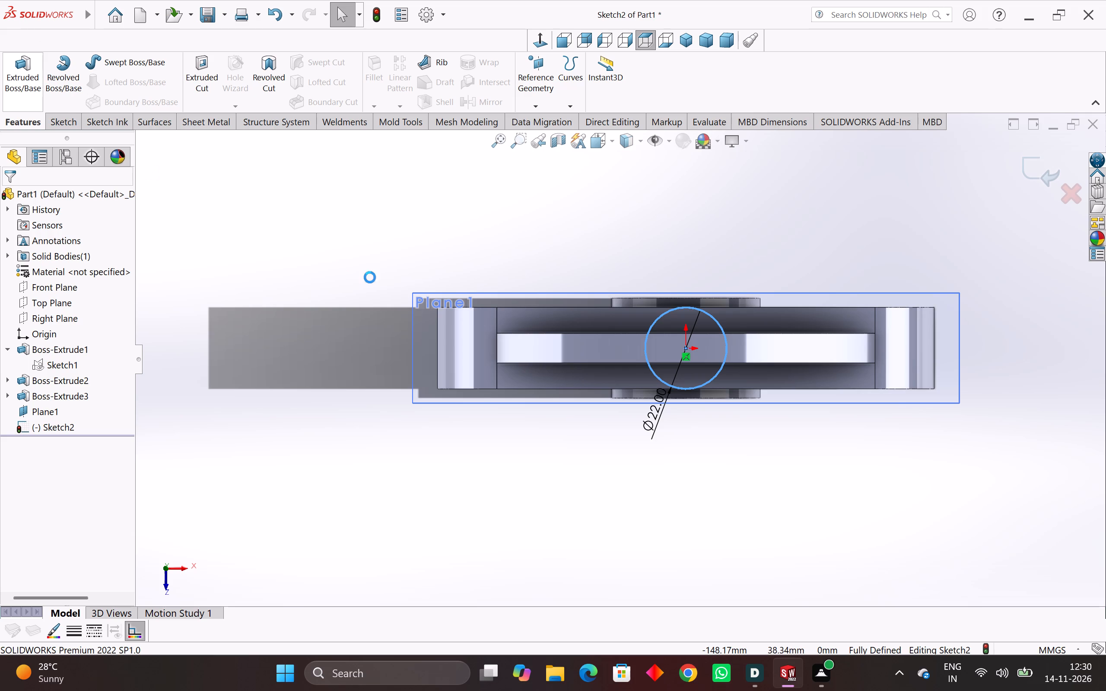
pyautogui.moveTo(744, 365); pyautogui.dragTo(695, 477, button='middle')
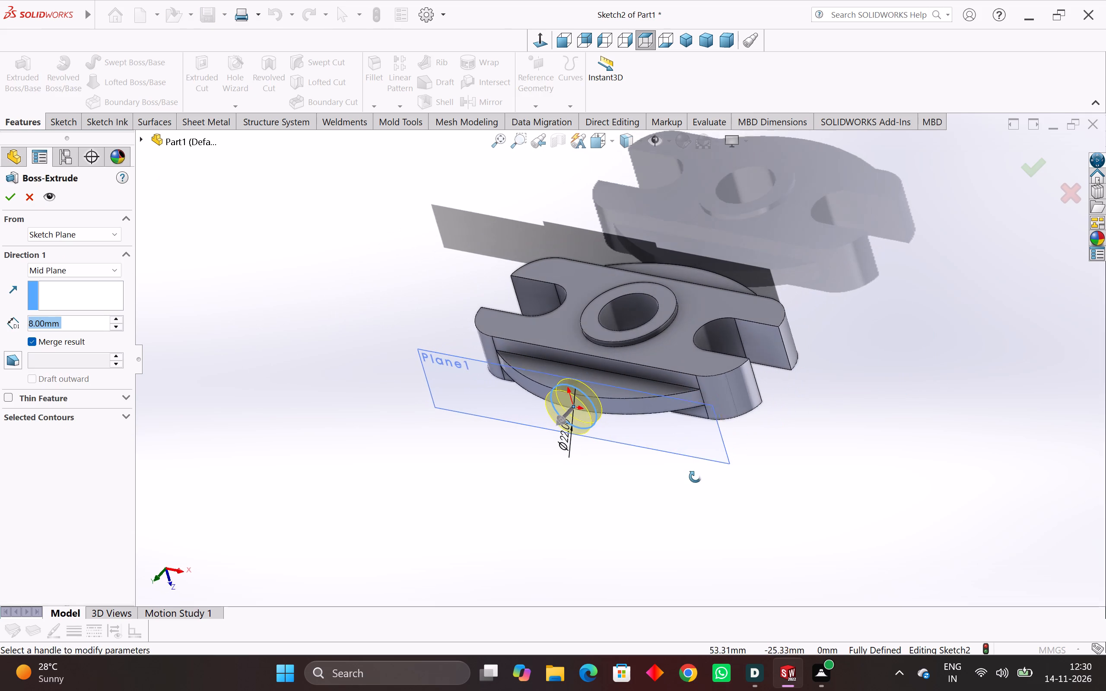
pyautogui.moveTo(695, 477); pyautogui.dragTo(695, 477, button='middle')
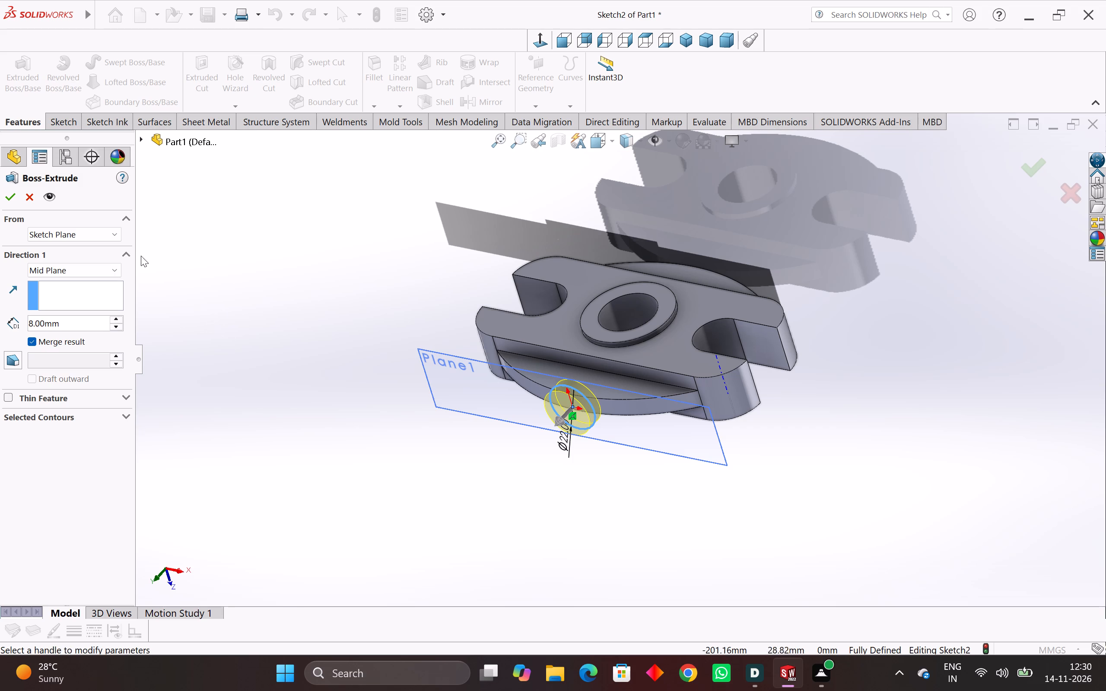
pyautogui.click(88, 266)
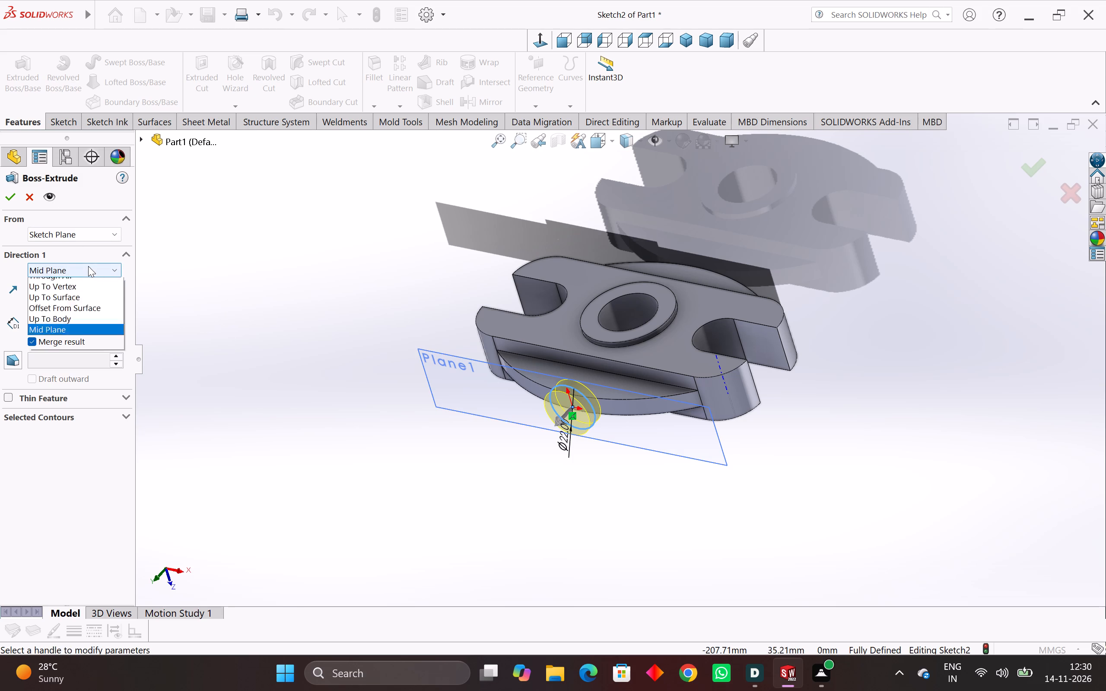
pyautogui.click(78, 333)
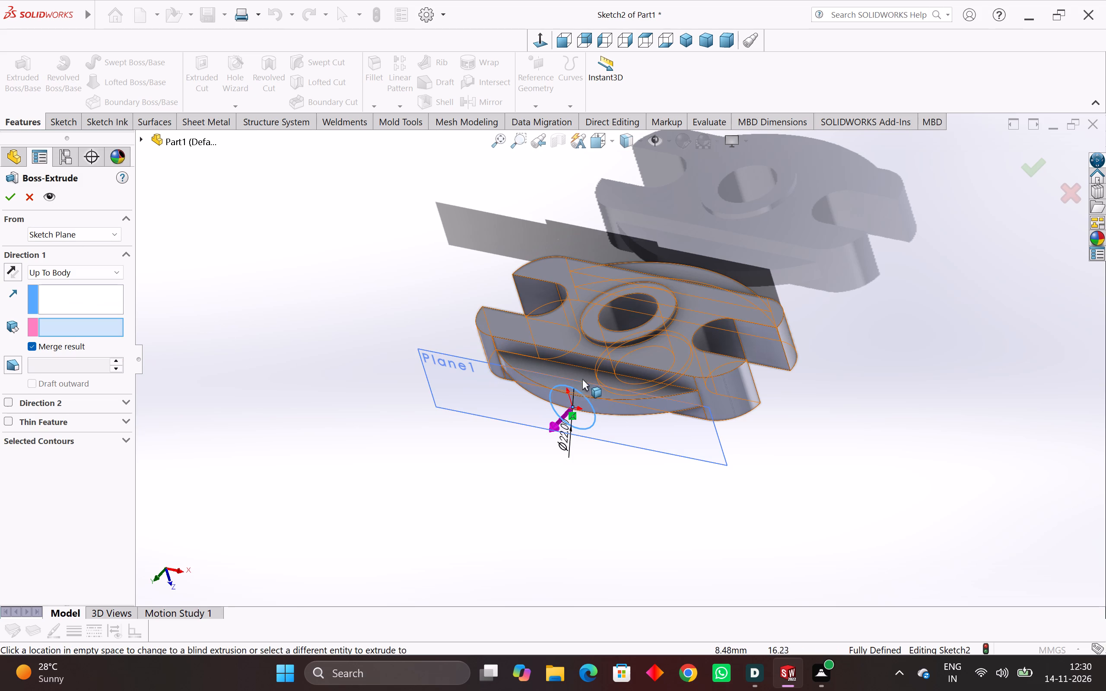
pyautogui.scroll(1, 616, 379)
pyautogui.click(628, 373)
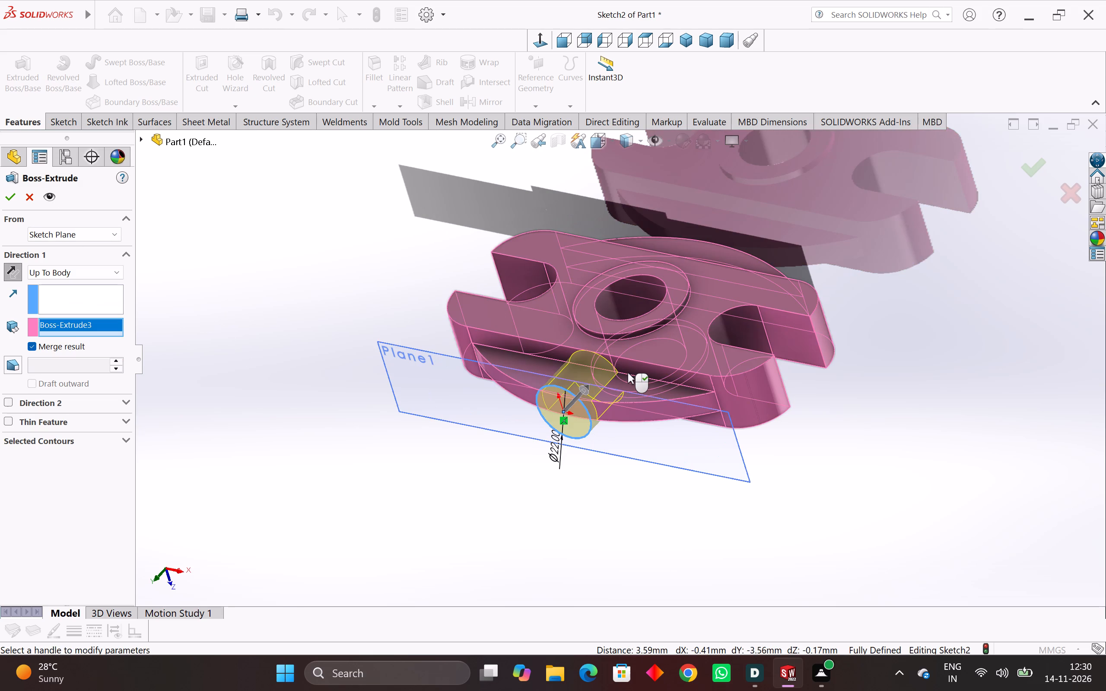
pyautogui.moveTo(627, 377); pyautogui.dragTo(615, 443, button='middle')
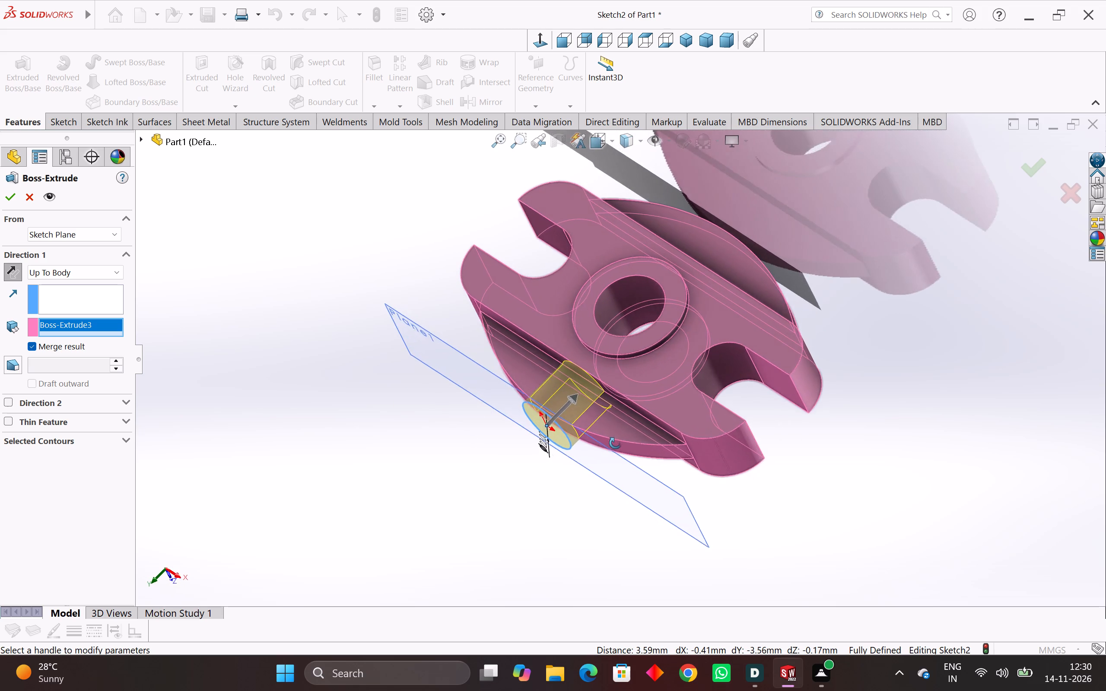
pyautogui.moveTo(615, 443); pyautogui.dragTo(655, 461, button='middle')
pyautogui.moveTo(624, 455); pyautogui.dragTo(610, 463, button='middle')
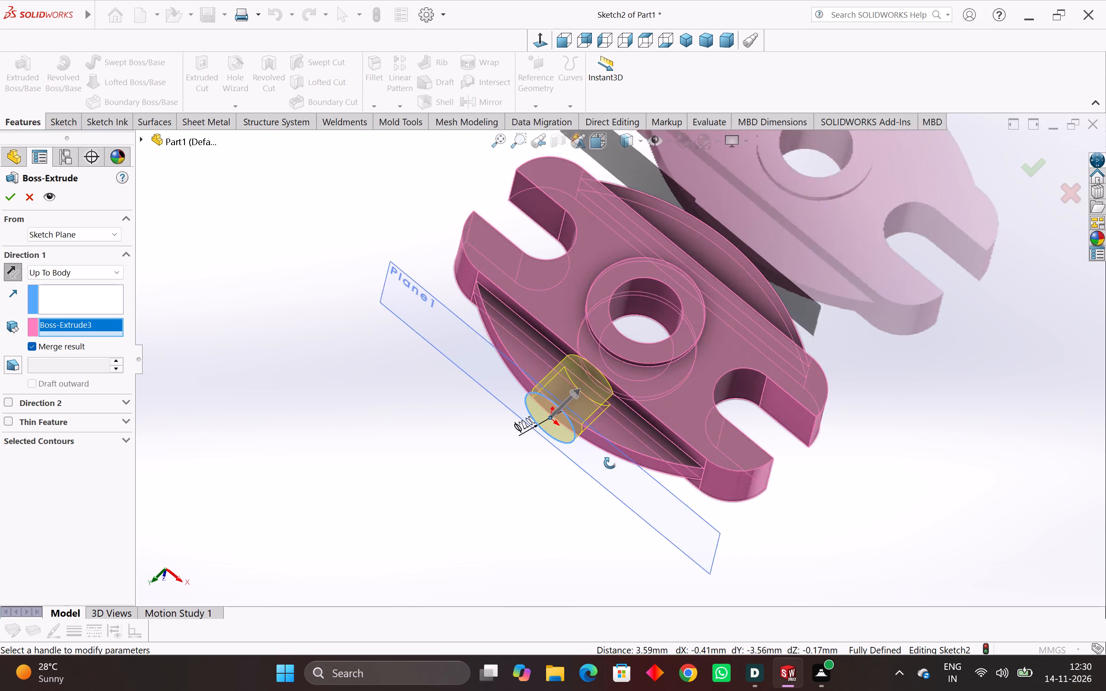
pyautogui.moveTo(610, 463); pyautogui.dragTo(559, 458, button='middle')
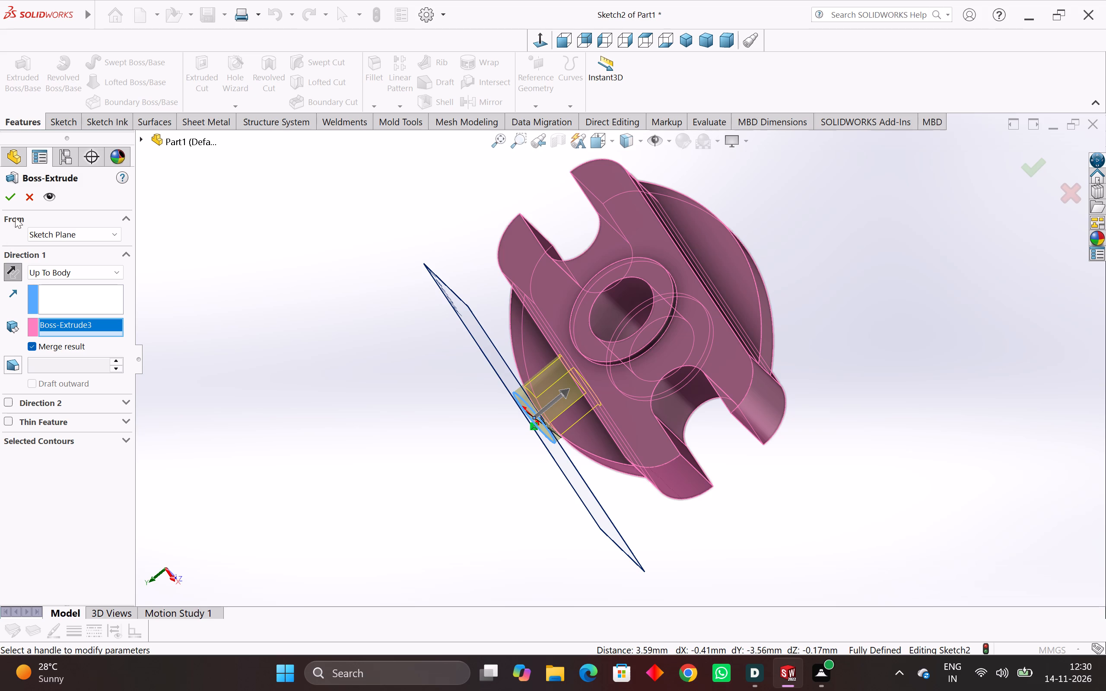
pyautogui.click(17, 200)
# Hide Plane1 in the model.
pyautogui.moveTo(270, 378); pyautogui.dragTo(280, 383, button='middle')
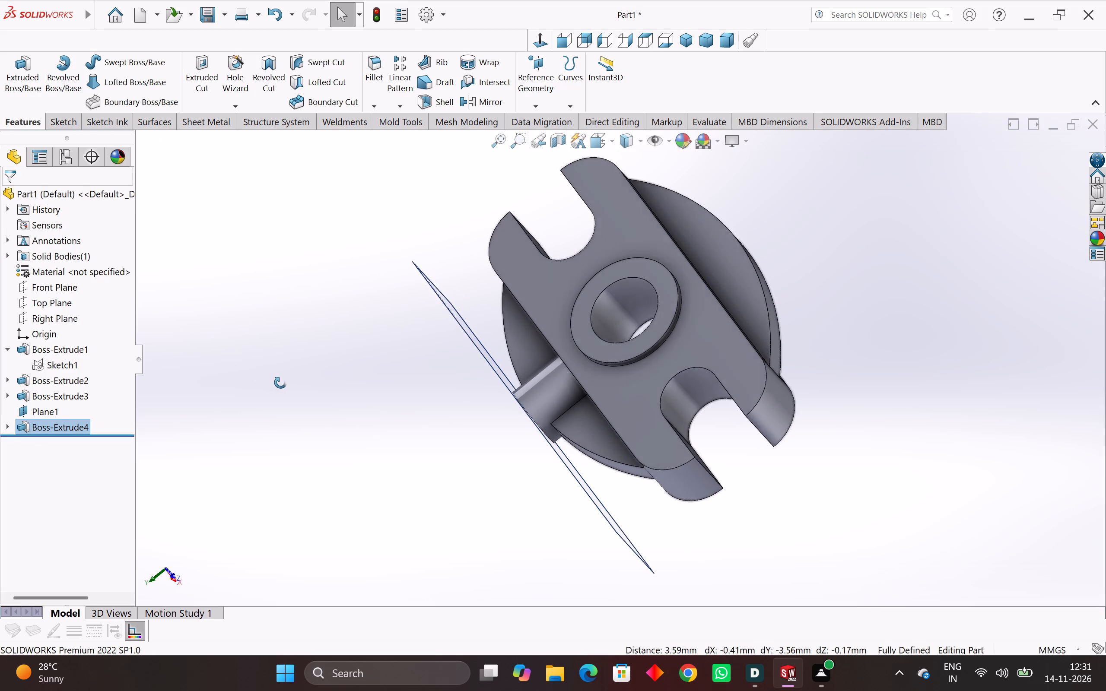
pyautogui.moveTo(280, 383); pyautogui.dragTo(330, 414, button='middle')
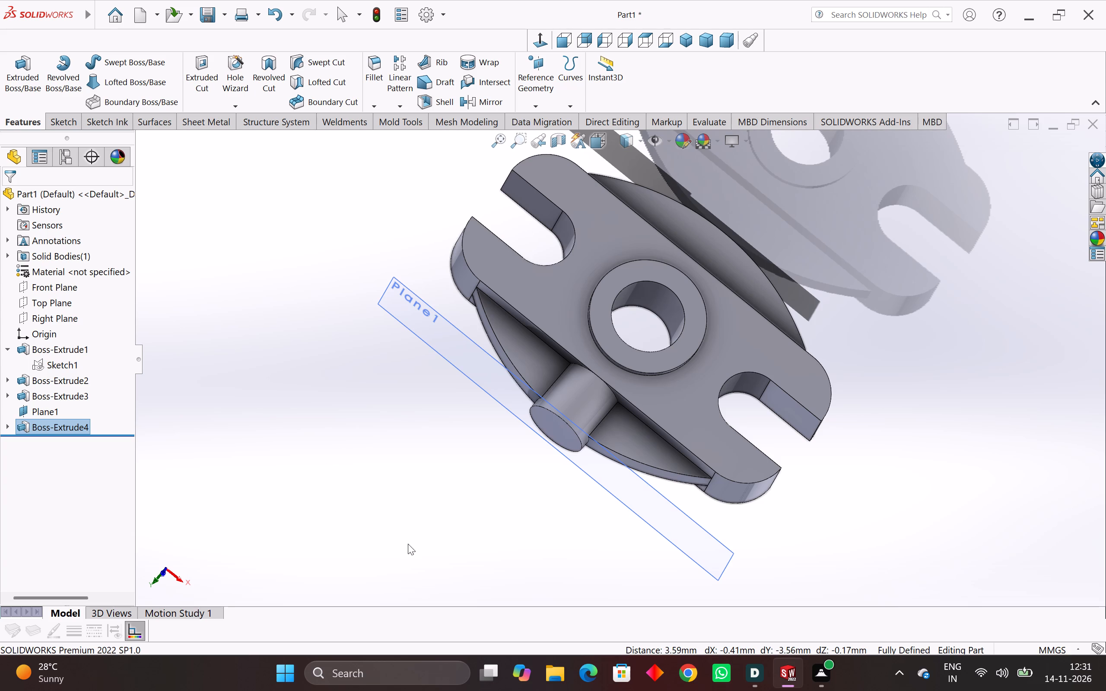
pyautogui.rightClick(406, 329)
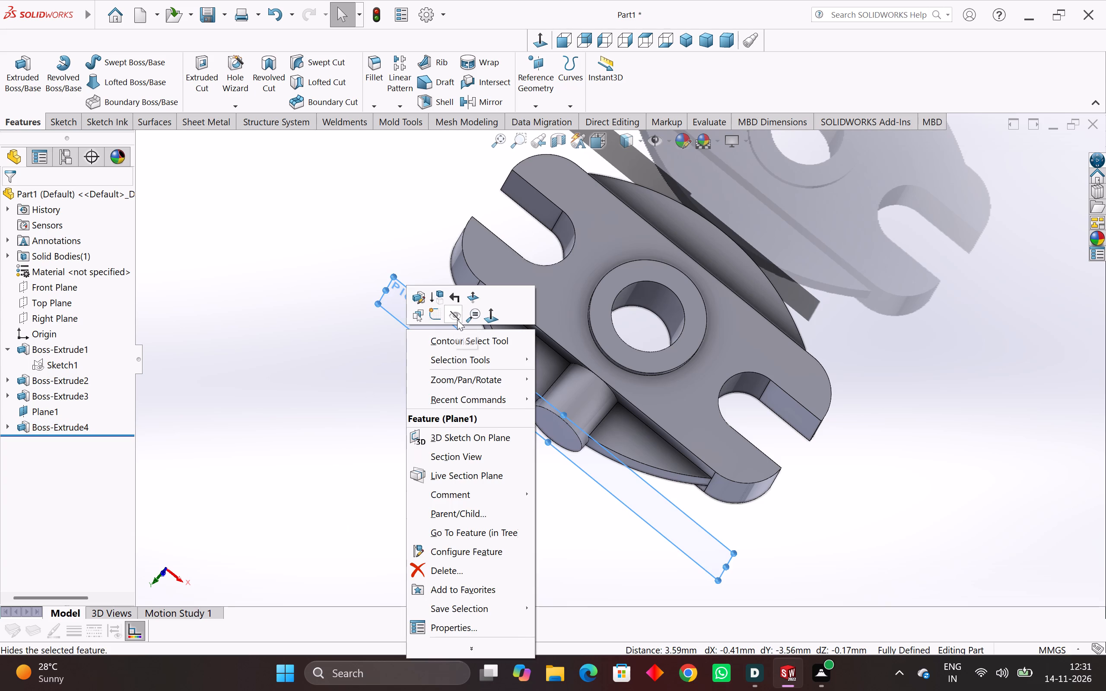
pyautogui.click(458, 319)
pyautogui.click(397, 198)
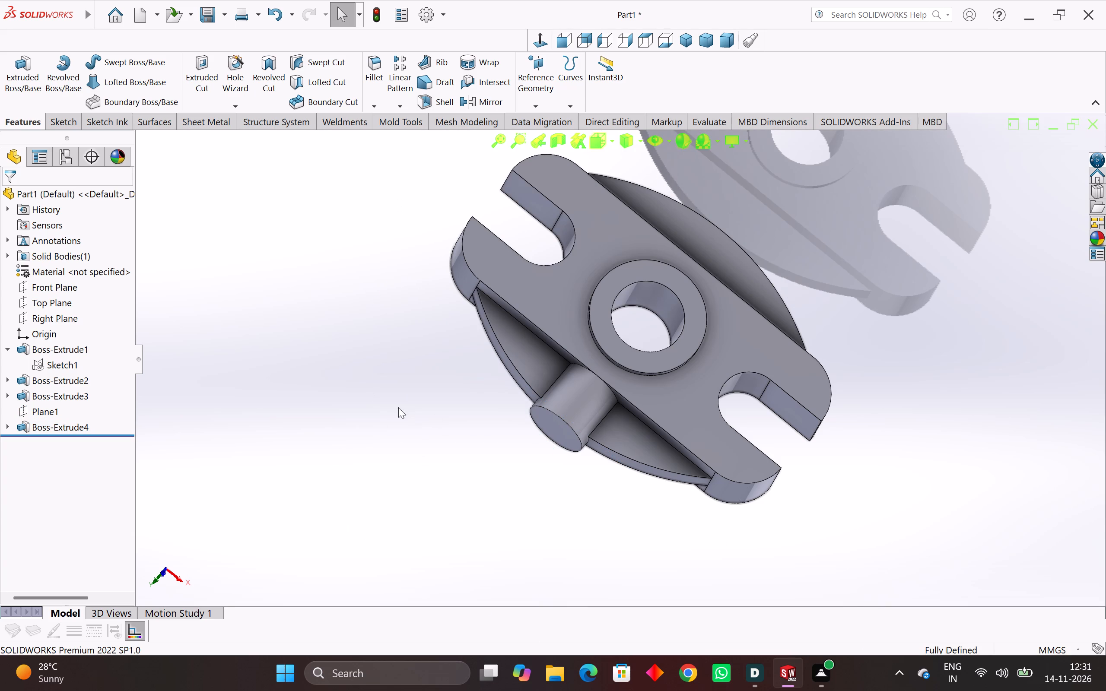
# Create a reference plane offset 36 mm from the Top Plane, on the side of the new cylindrical boss.
pyautogui.scroll(-1, 390, 405)
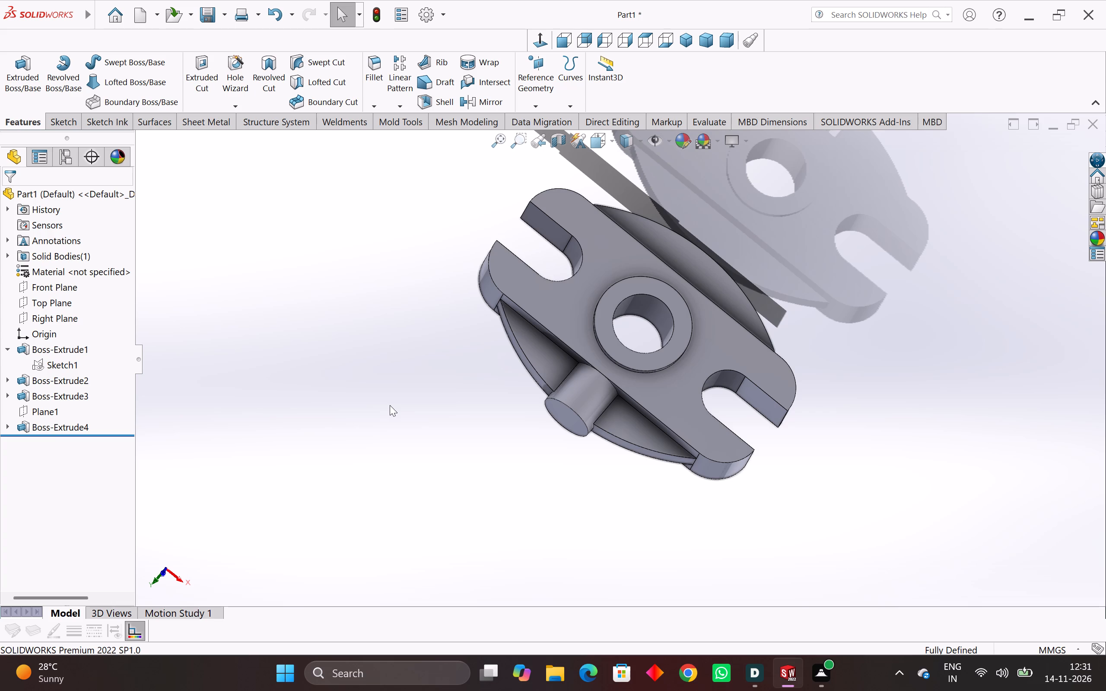
pyautogui.scroll(-4, 620, 395)
pyautogui.moveTo(637, 391); pyautogui.dragTo(417, 599, button='middle')
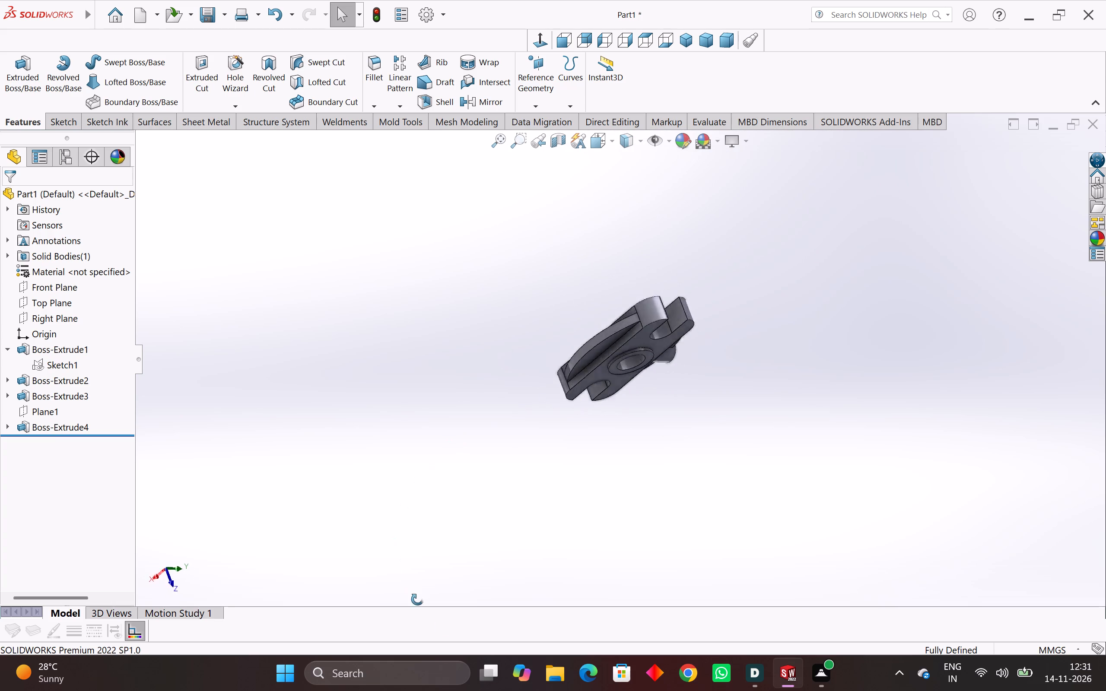
pyautogui.moveTo(417, 599); pyautogui.dragTo(498, 661, button='middle')
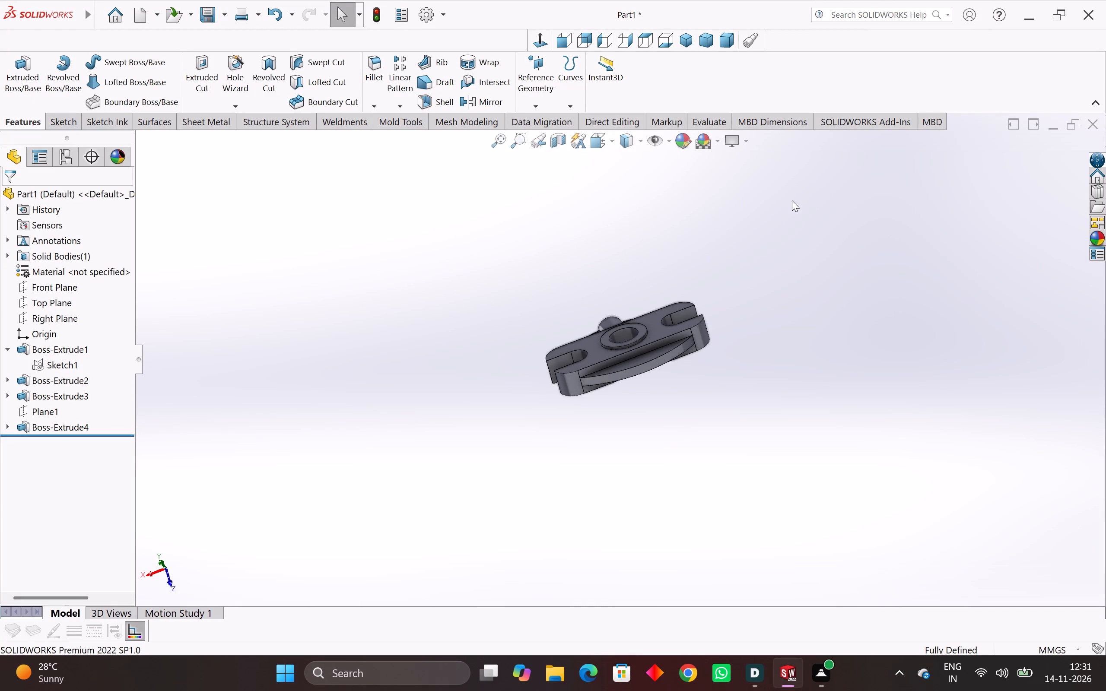
pyautogui.click(540, 107)
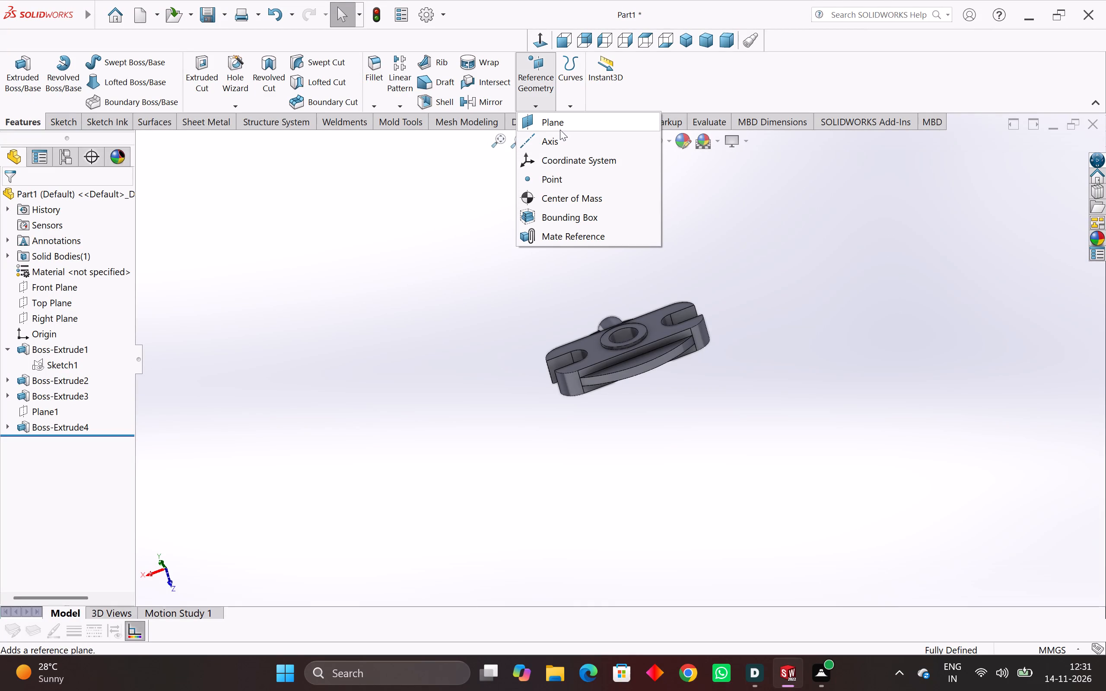
pyautogui.click(560, 129)
pyautogui.click(98, 285)
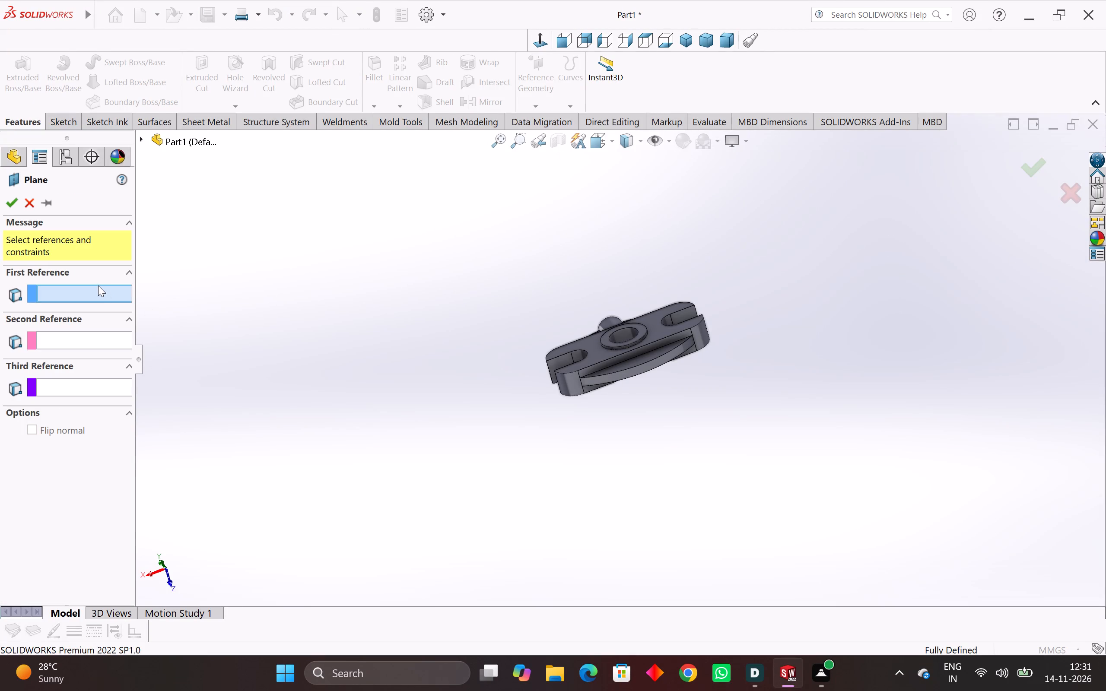
pyautogui.click(142, 142)
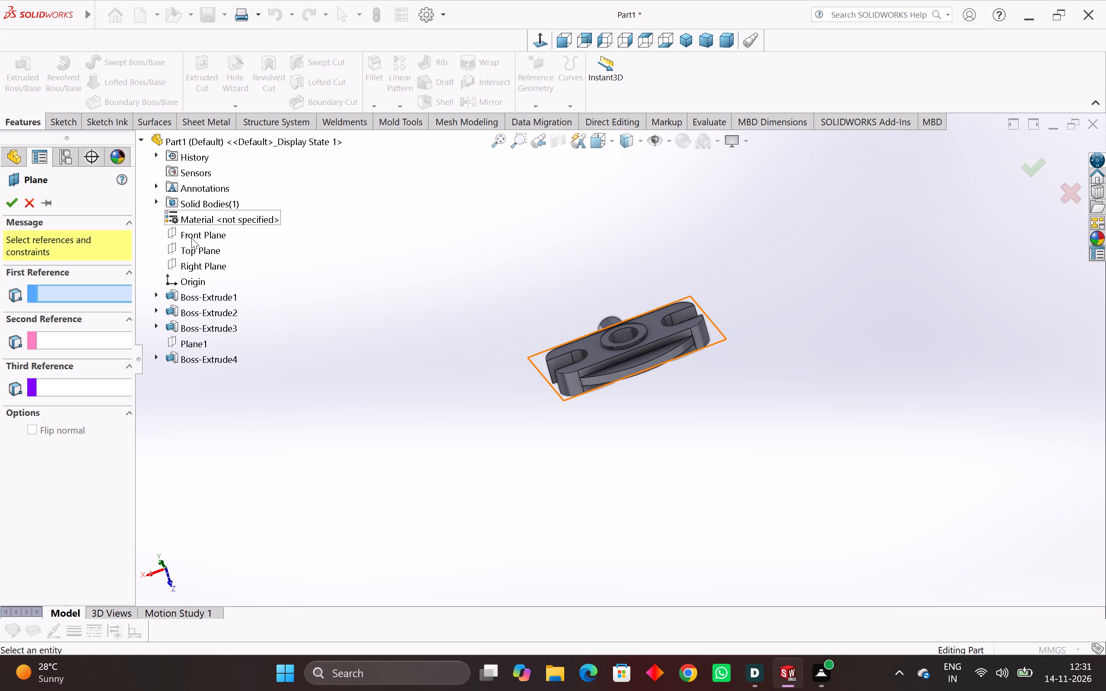
pyautogui.click(192, 250)
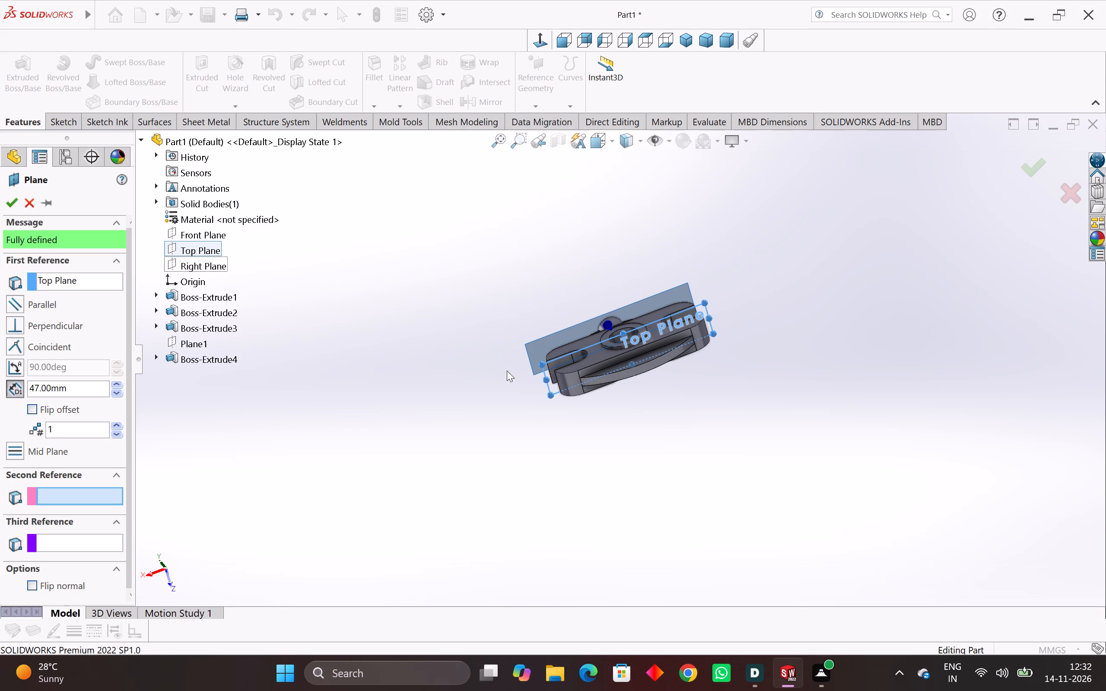
pyautogui.moveTo(510, 371); pyautogui.dragTo(585, 481, button='middle')
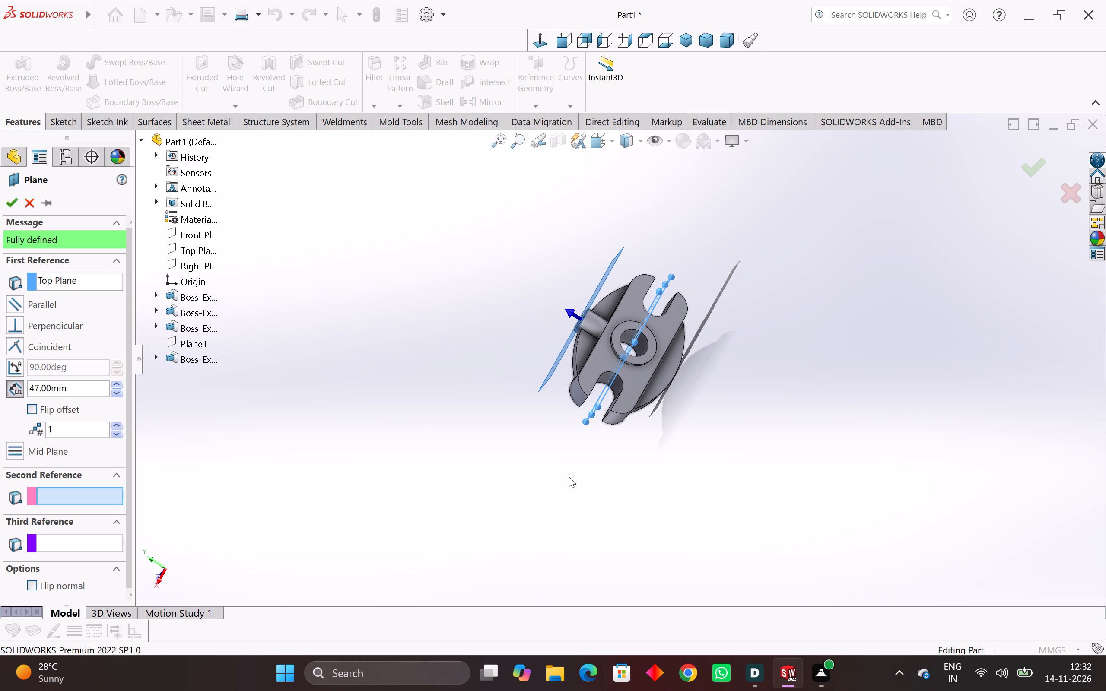
pyautogui.moveTo(559, 447); pyautogui.dragTo(562, 452, button='middle')
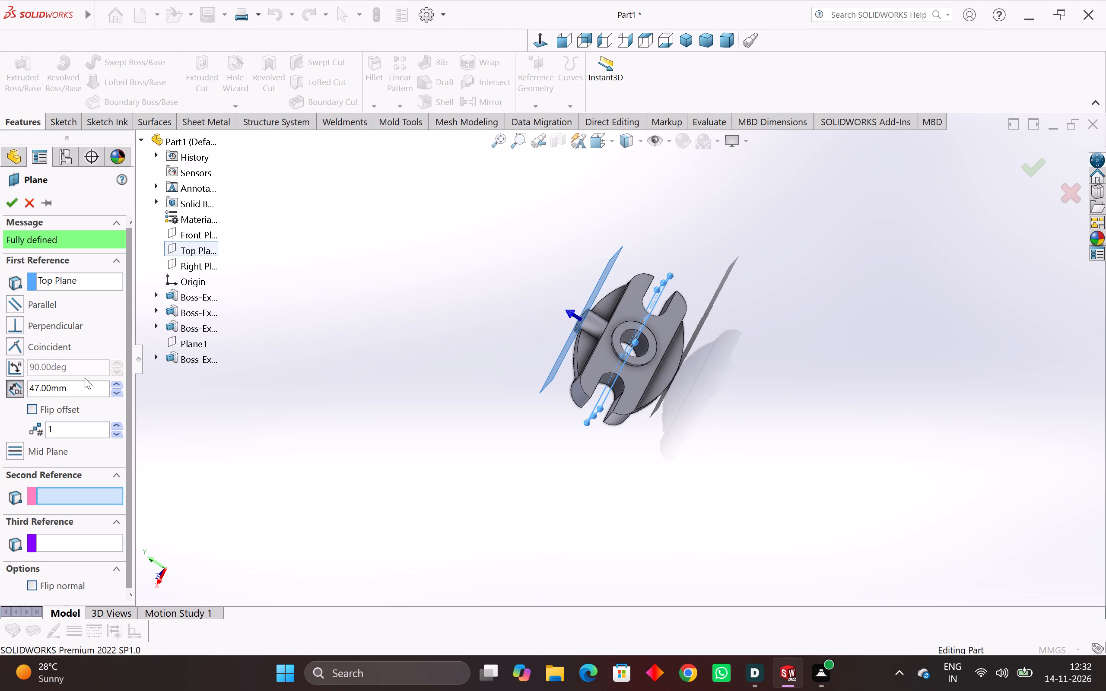
pyautogui.moveTo(79, 388); pyautogui.dragTo(0, 396)
pyautogui.write('36')
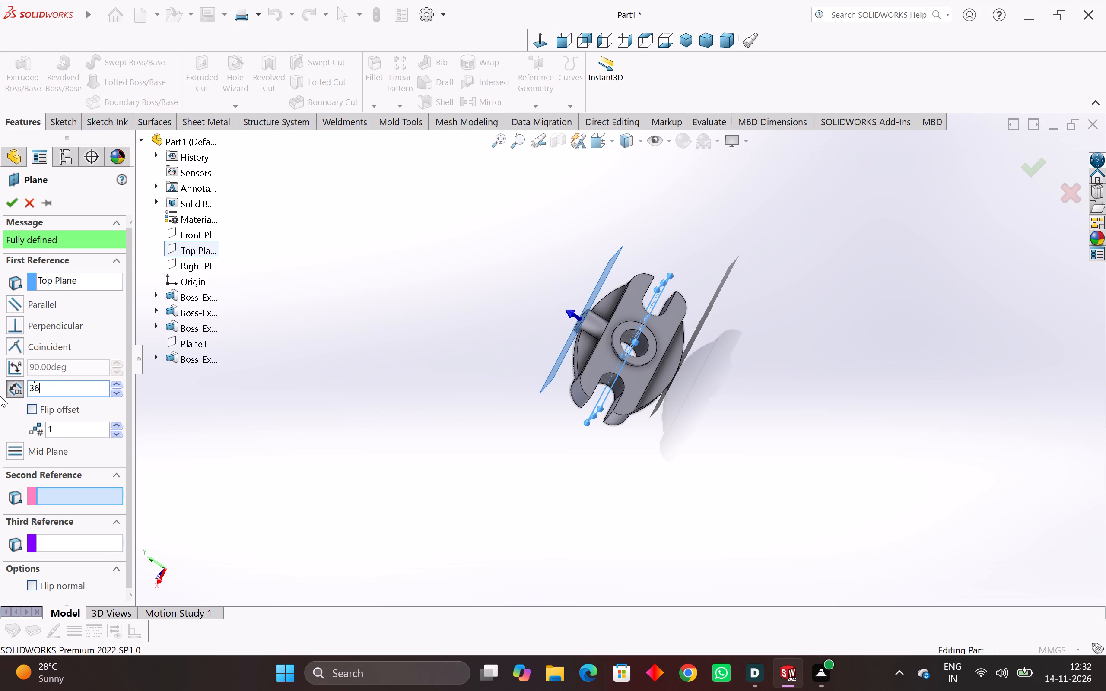
pyautogui.press('Return')
pyautogui.press('Return')
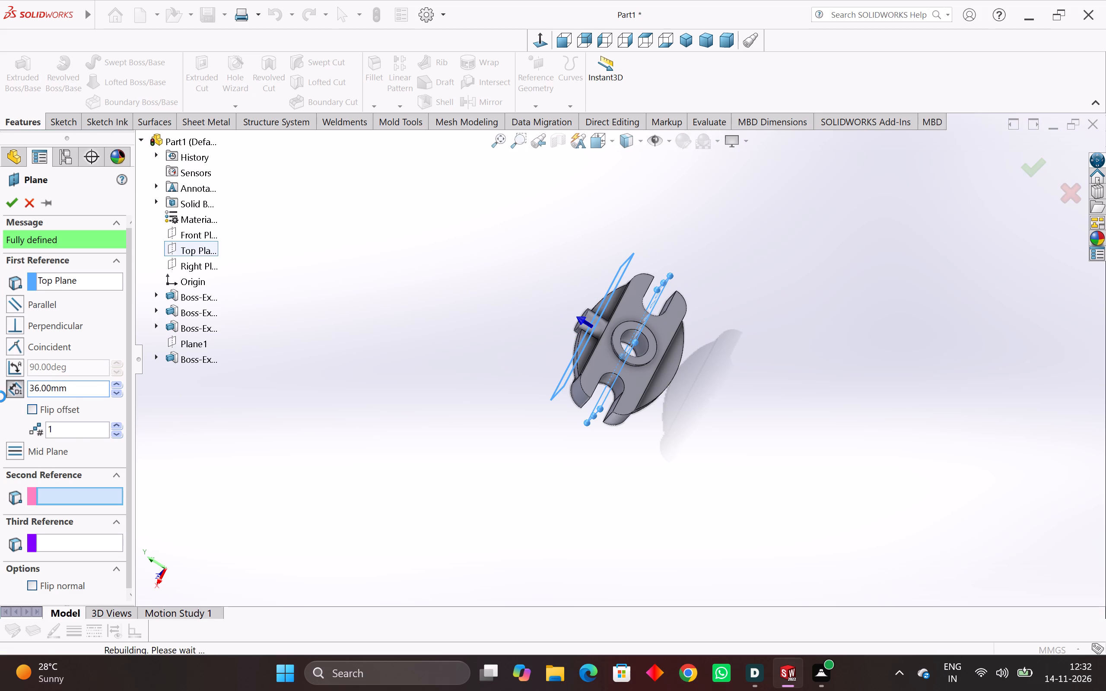
# Start a new sketch on the plane offset 36 mm from the Top Plane.
pyautogui.moveTo(474, 336); pyautogui.dragTo(580, 537, button='middle')
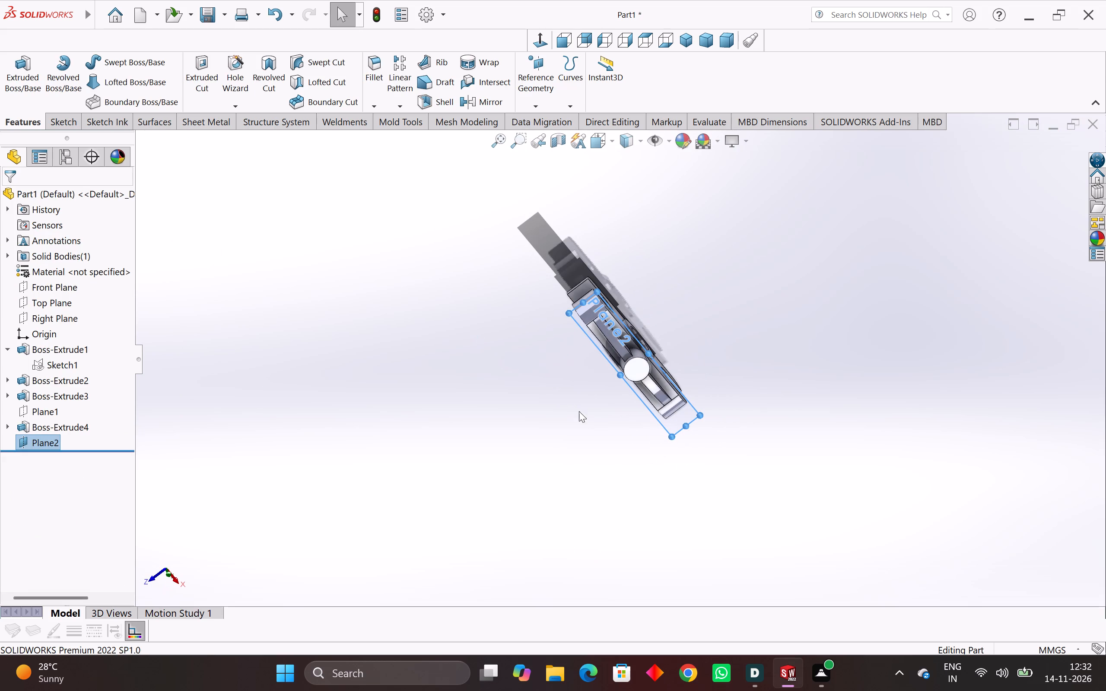
pyautogui.click(578, 311)
pyautogui.click(797, 184)
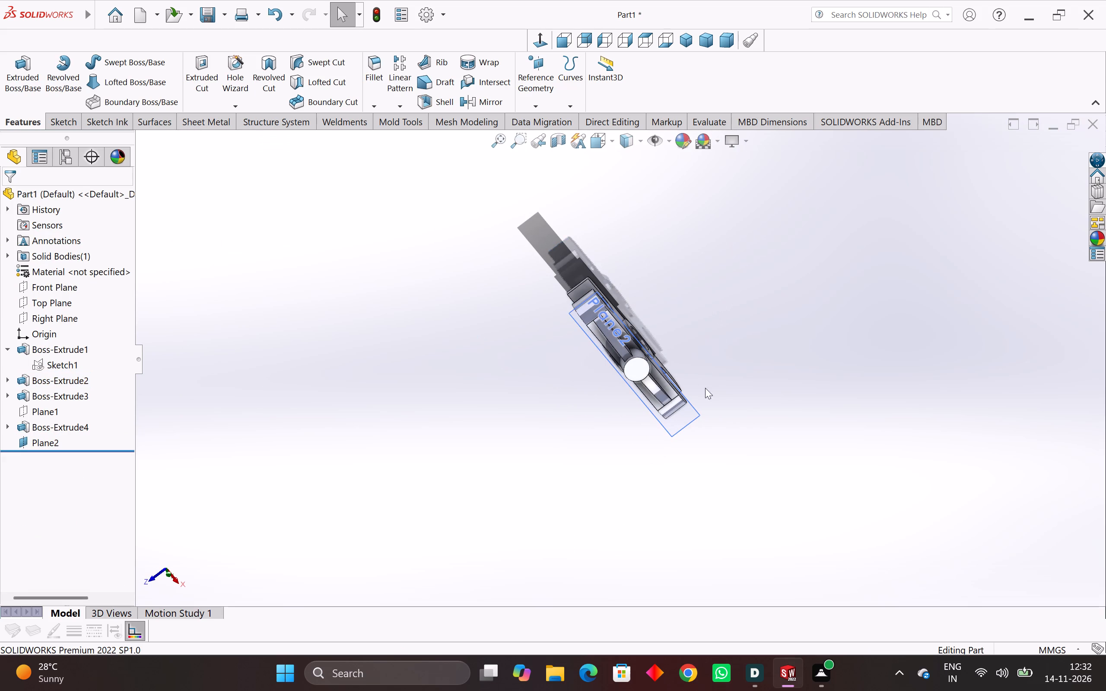
pyautogui.click(692, 424)
pyautogui.click(685, 416)
pyautogui.click(729, 384)
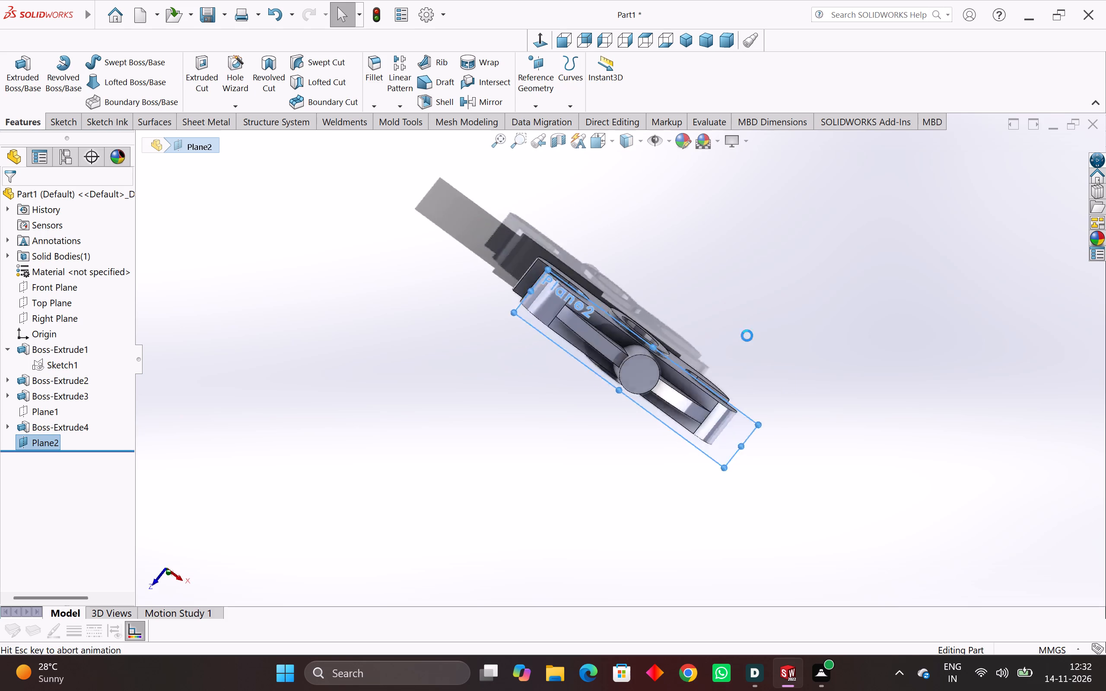
pyautogui.click(766, 281)
pyautogui.click(595, 268)
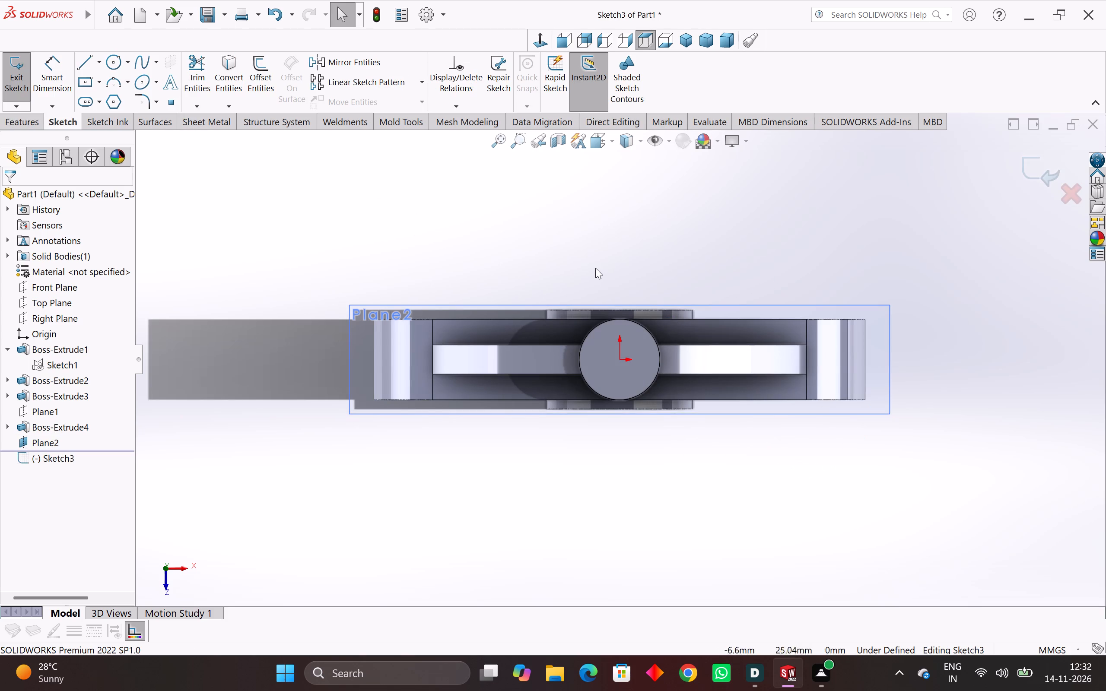
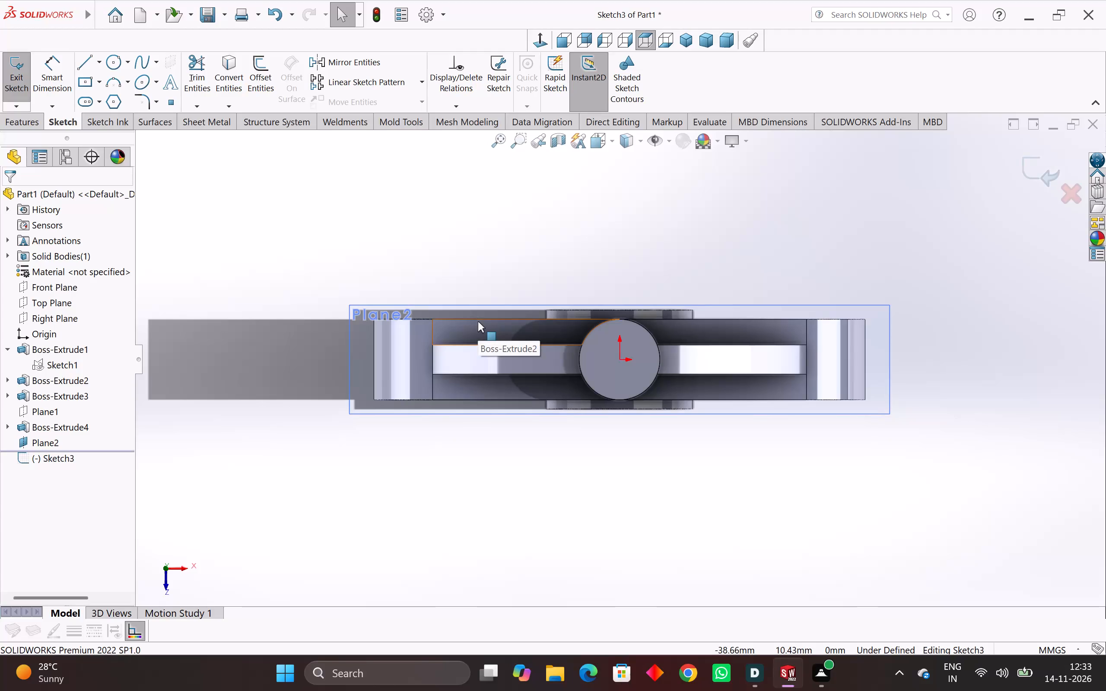
# Sketch a 22 mm diameter circle over the part's positive-X end, centred level with the origin and about 56 mm from it.
pyautogui.scroll(1, 478, 321)
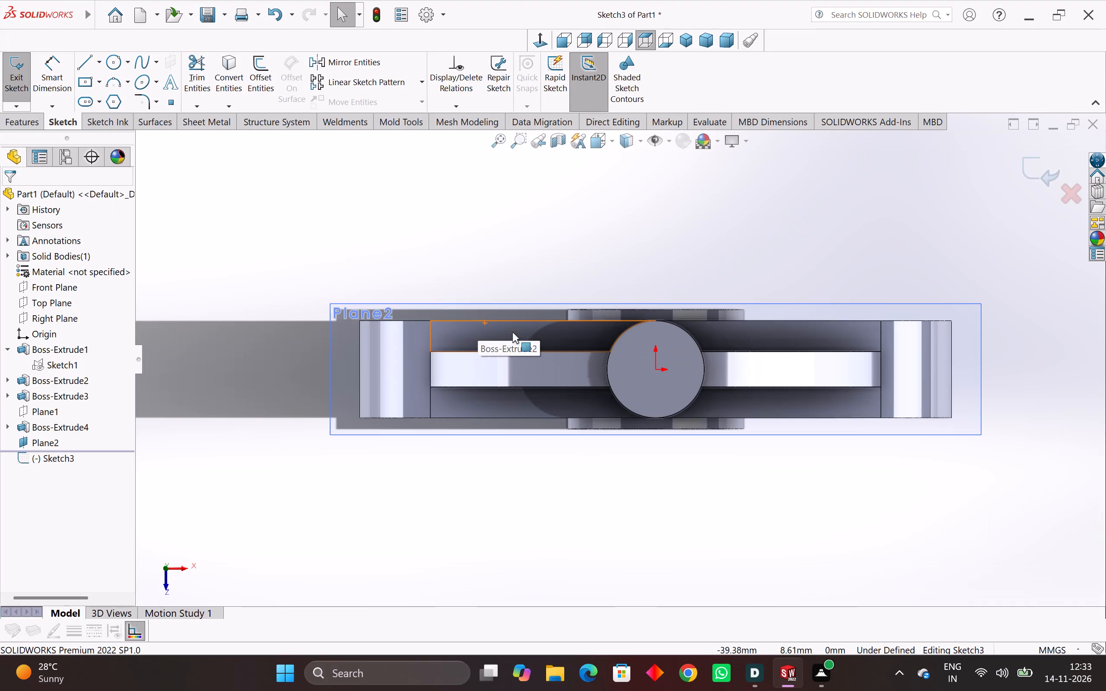
pyautogui.click(126, 69)
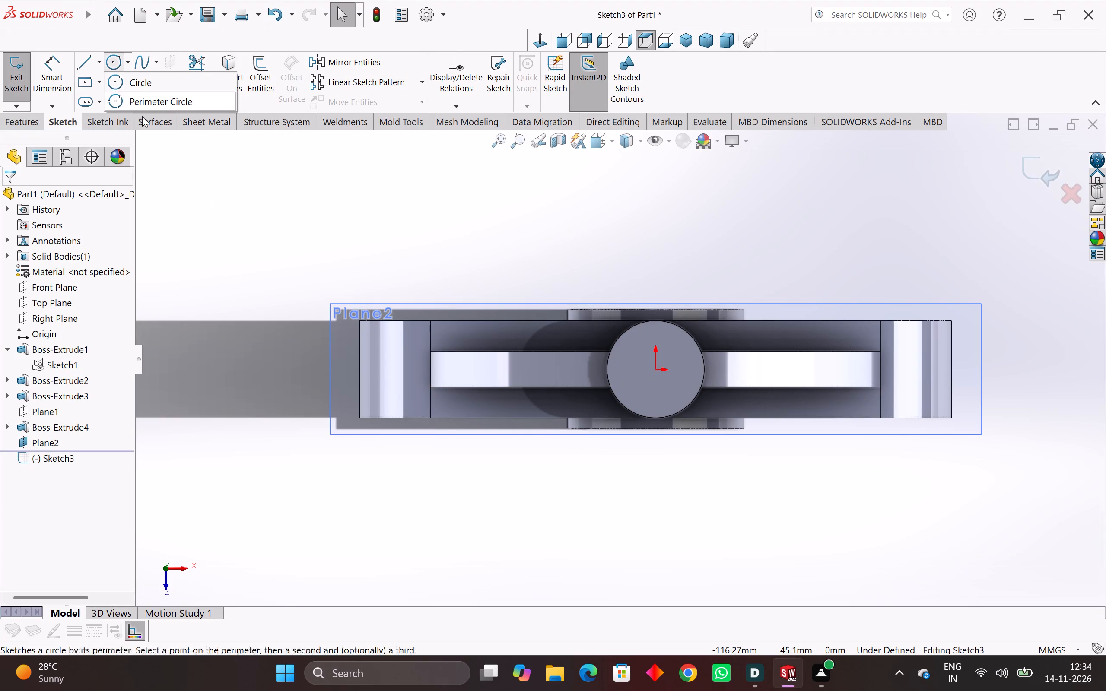
pyautogui.click(131, 78)
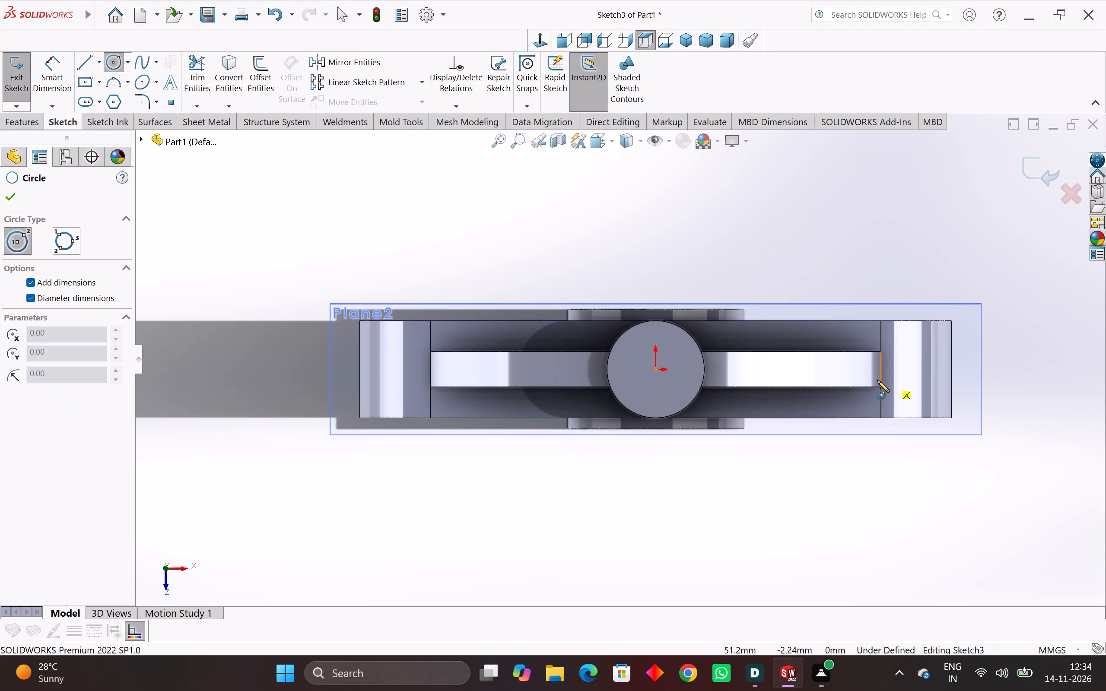
pyautogui.click(905, 369)
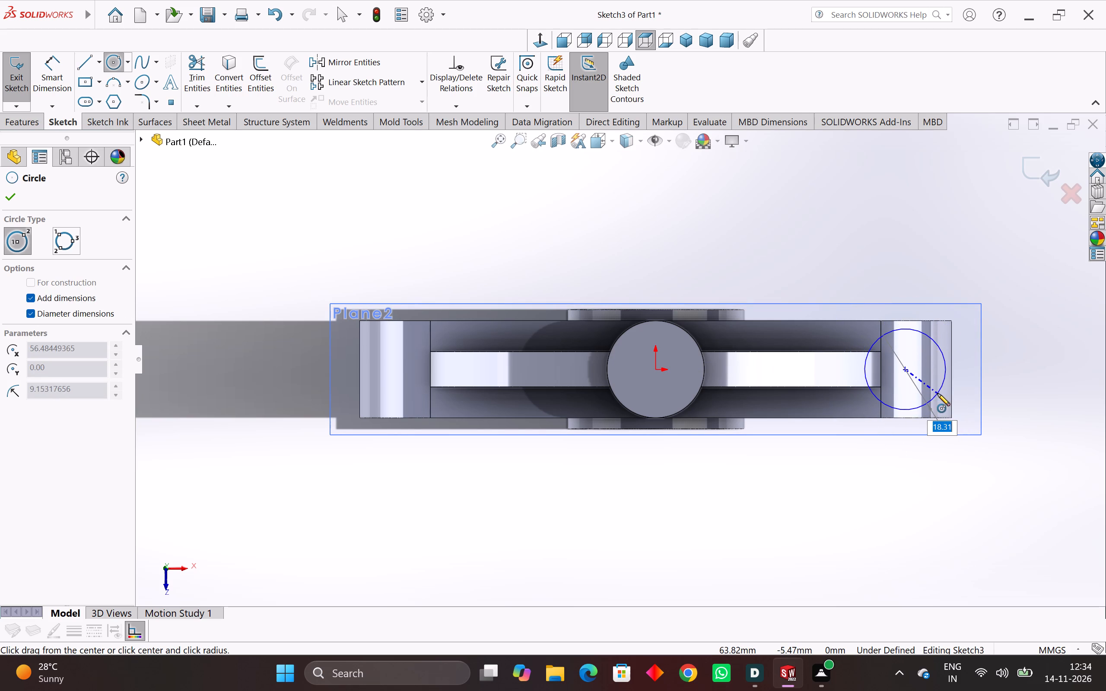
pyautogui.write('22')
pyautogui.press('Return')
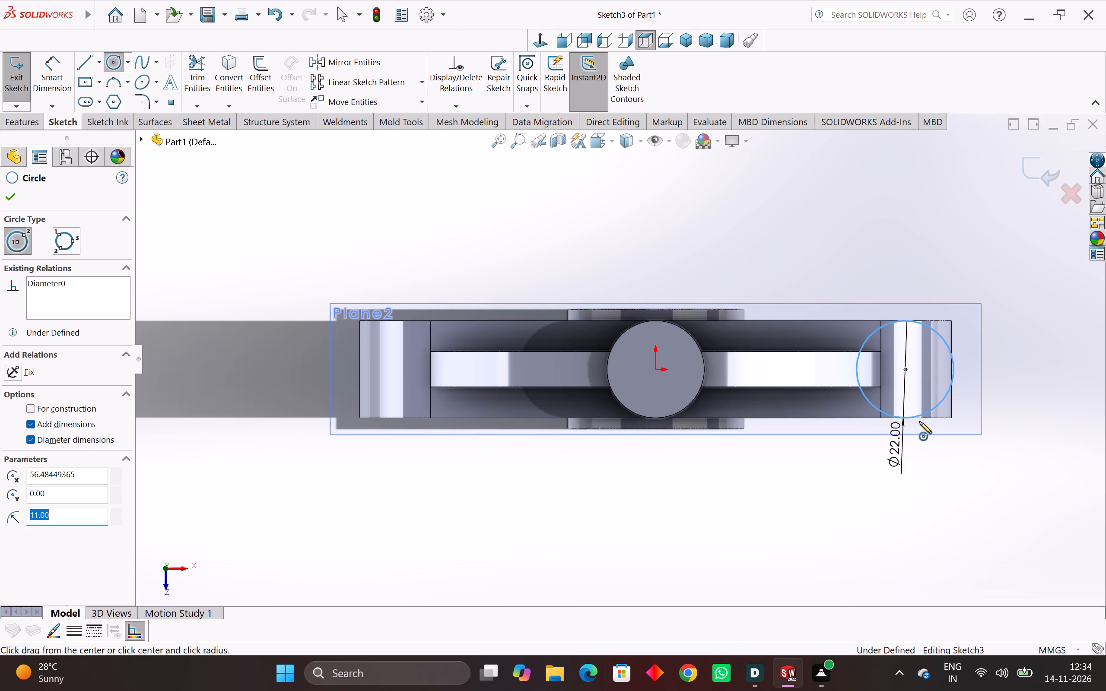
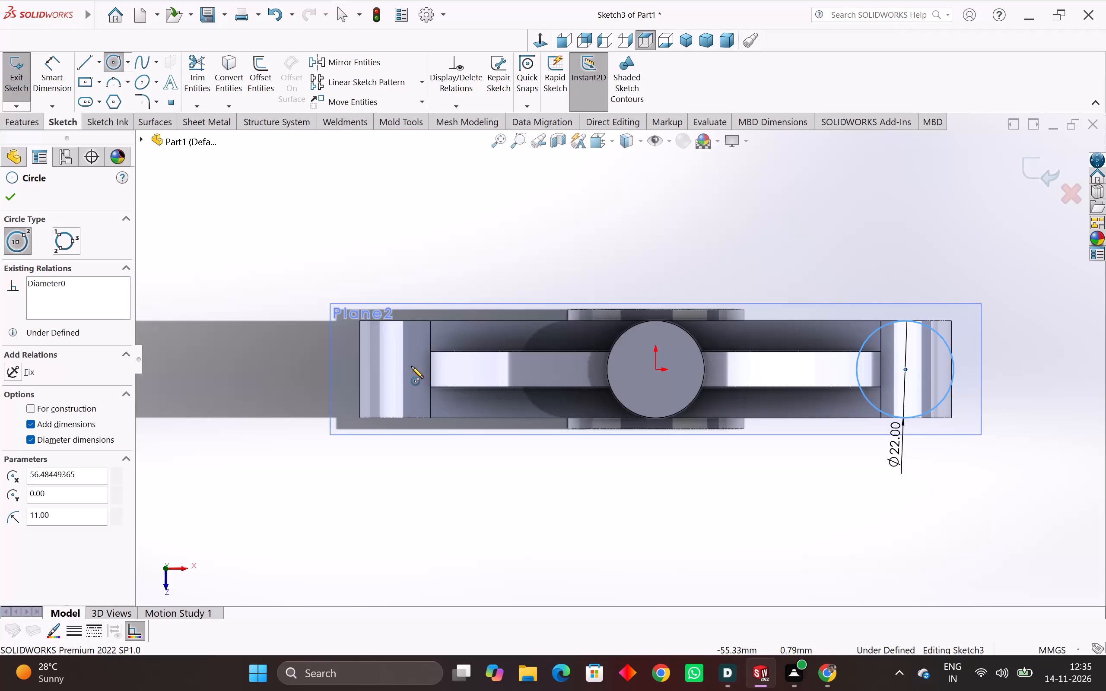
# Dimension the 22 mm circle's centre 51 mm horizontally from the origin.
pyautogui.click(411, 370)
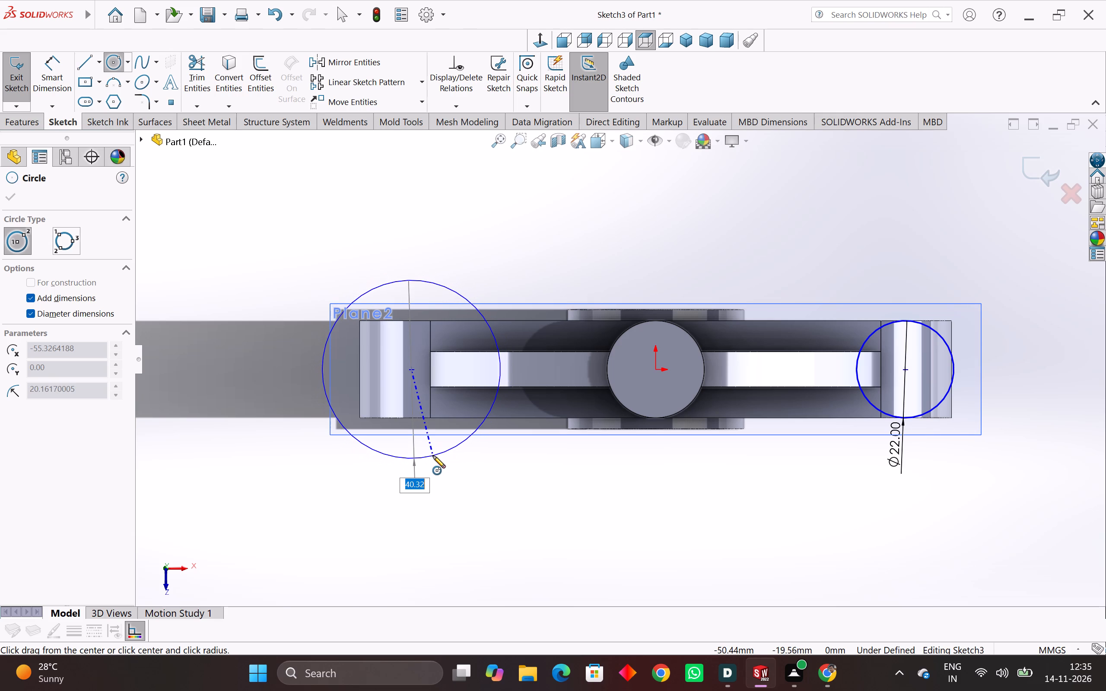
pyautogui.press('Escape')
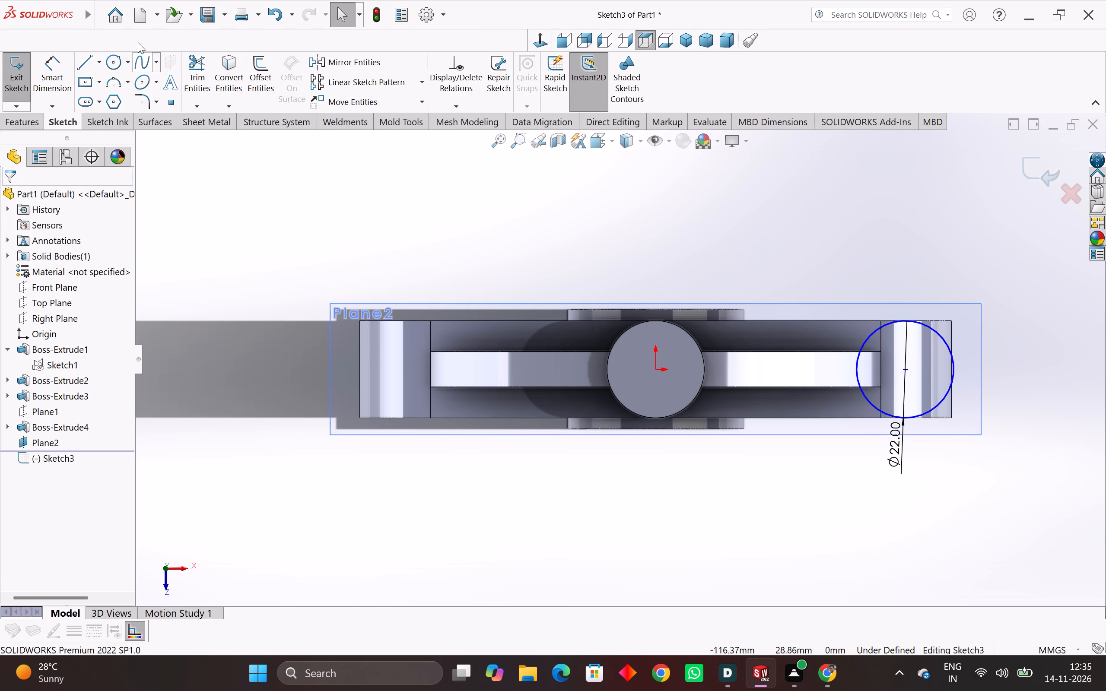
pyautogui.click(48, 57)
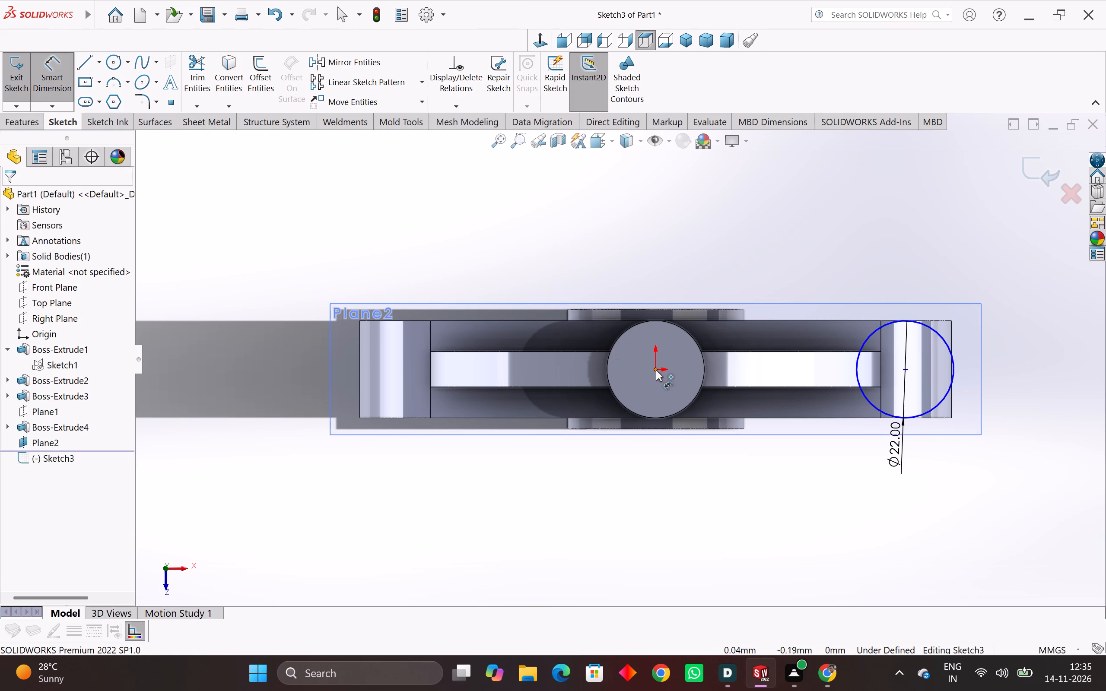
pyautogui.click(655, 368)
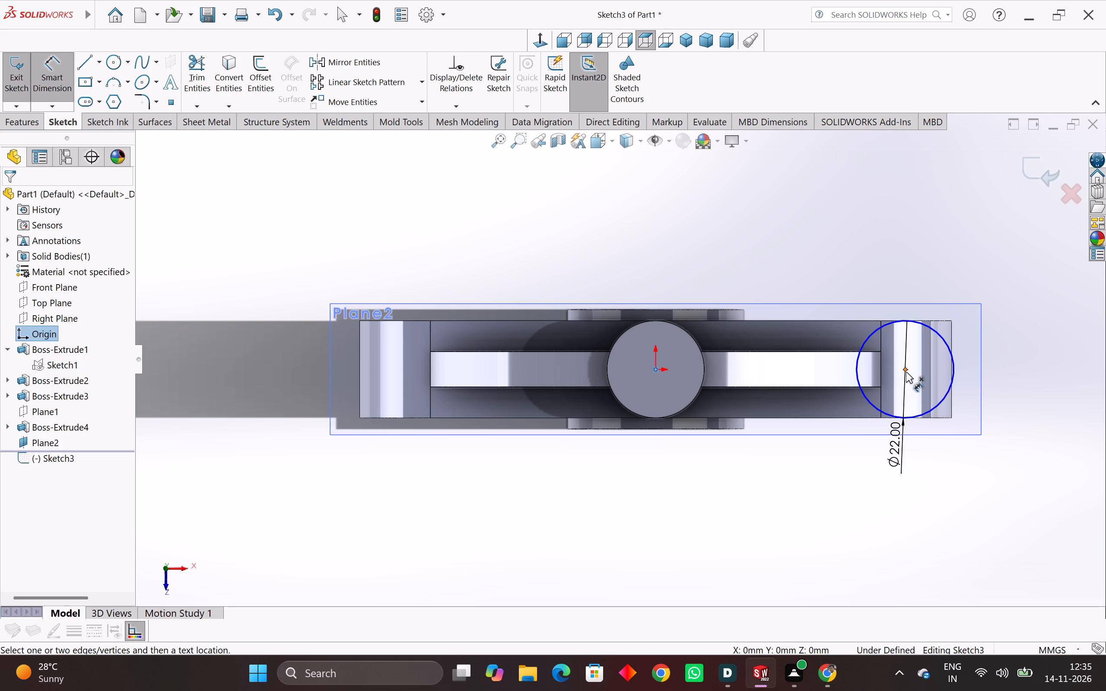
pyautogui.click(906, 372)
pyautogui.click(840, 580)
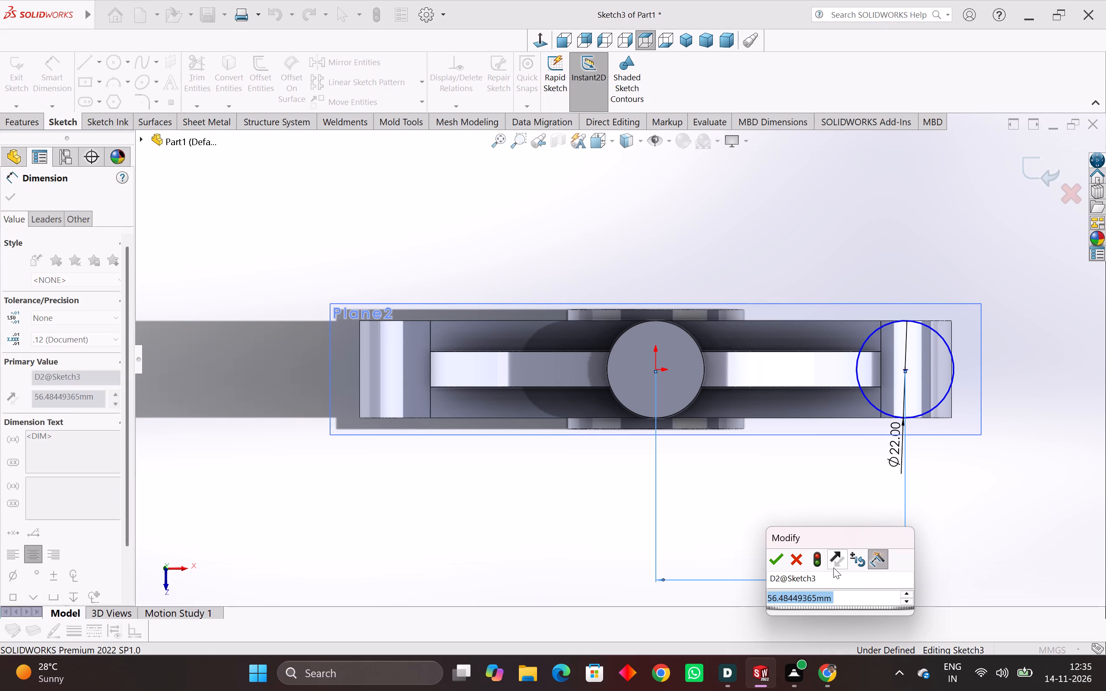
pyautogui.write('51')
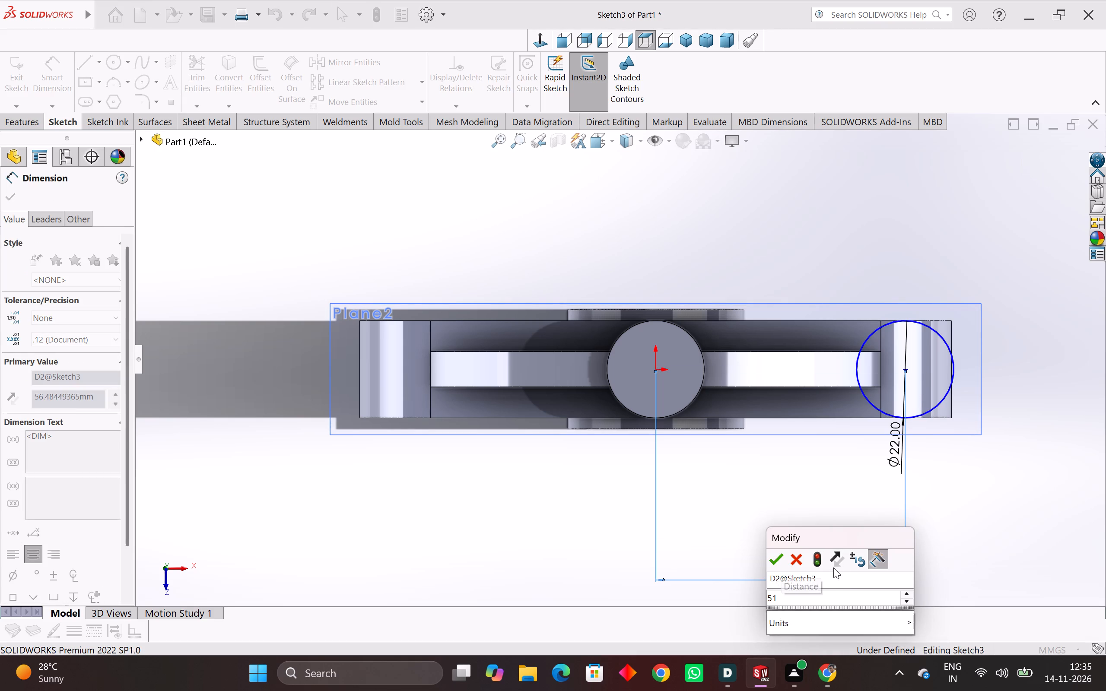
pyautogui.press('Return')
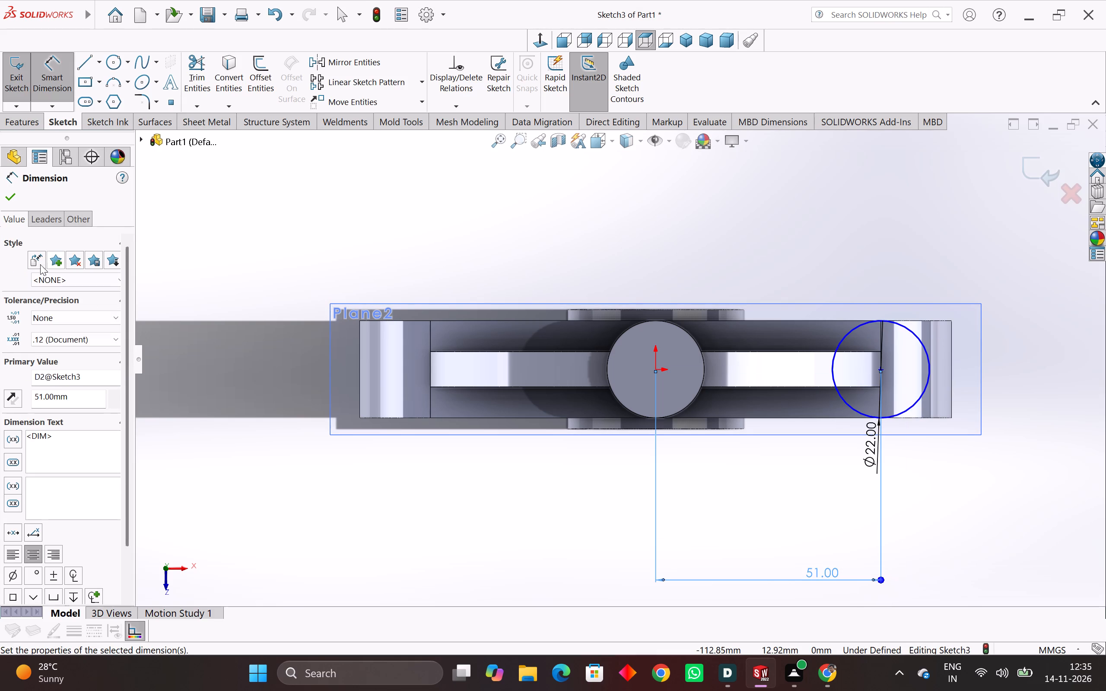
pyautogui.click(11, 195)
pyautogui.click(546, 210)
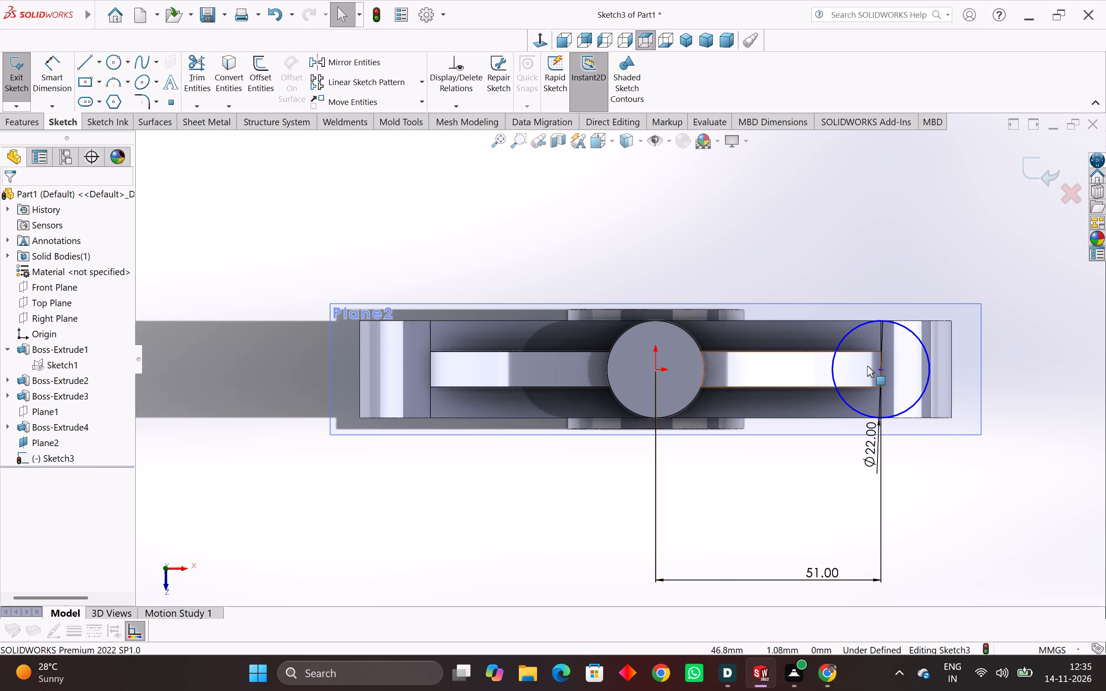
# Add a Horizontal relation between the 22 mm circle's centre and the origin.
pyautogui.keyDown('ctrl'); pyautogui.click(880, 371); pyautogui.keyUp('ctrl')
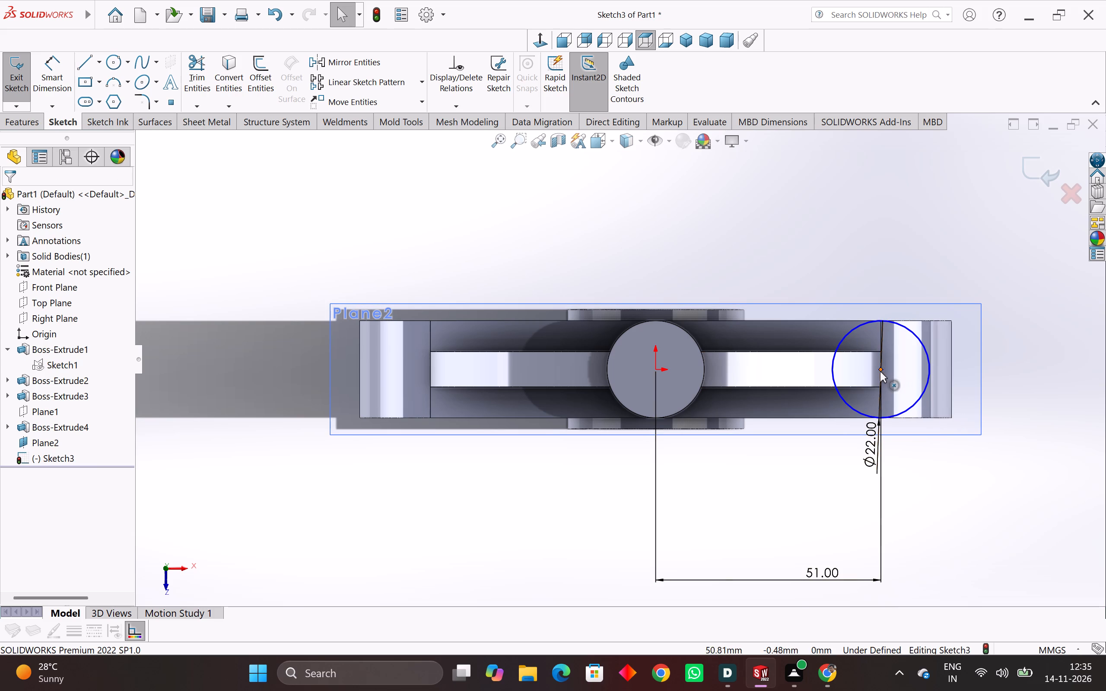
pyautogui.keyDown('ctrl'); pyautogui.click(657, 370); pyautogui.keyUp('ctrl')
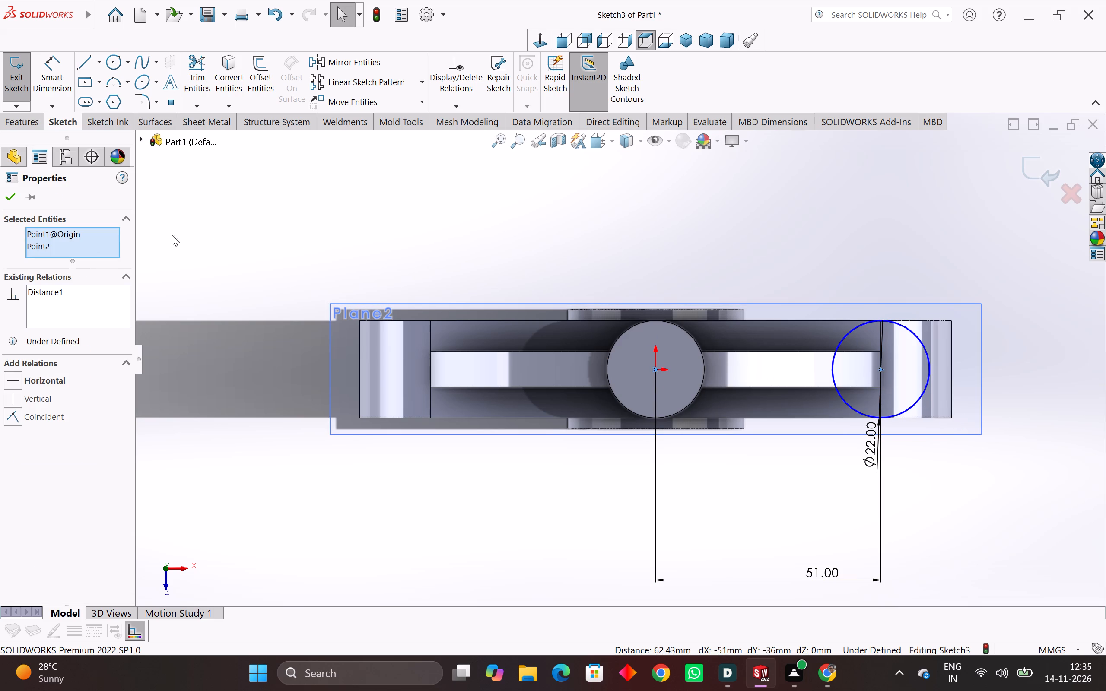
pyautogui.click(15, 381)
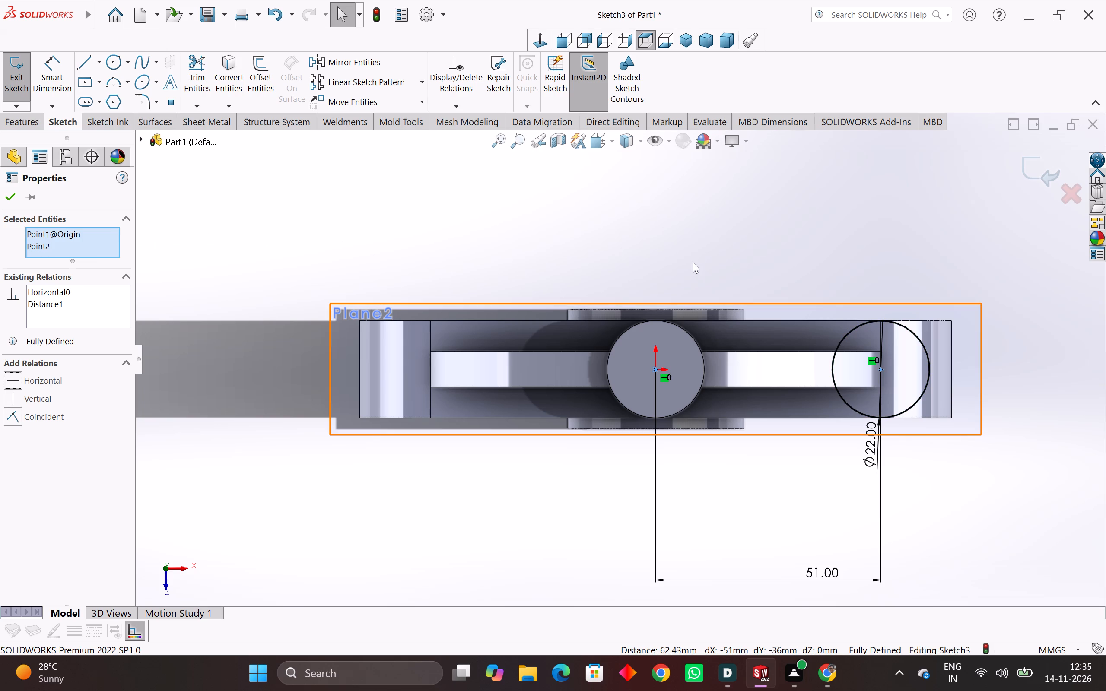
pyautogui.click(718, 231)
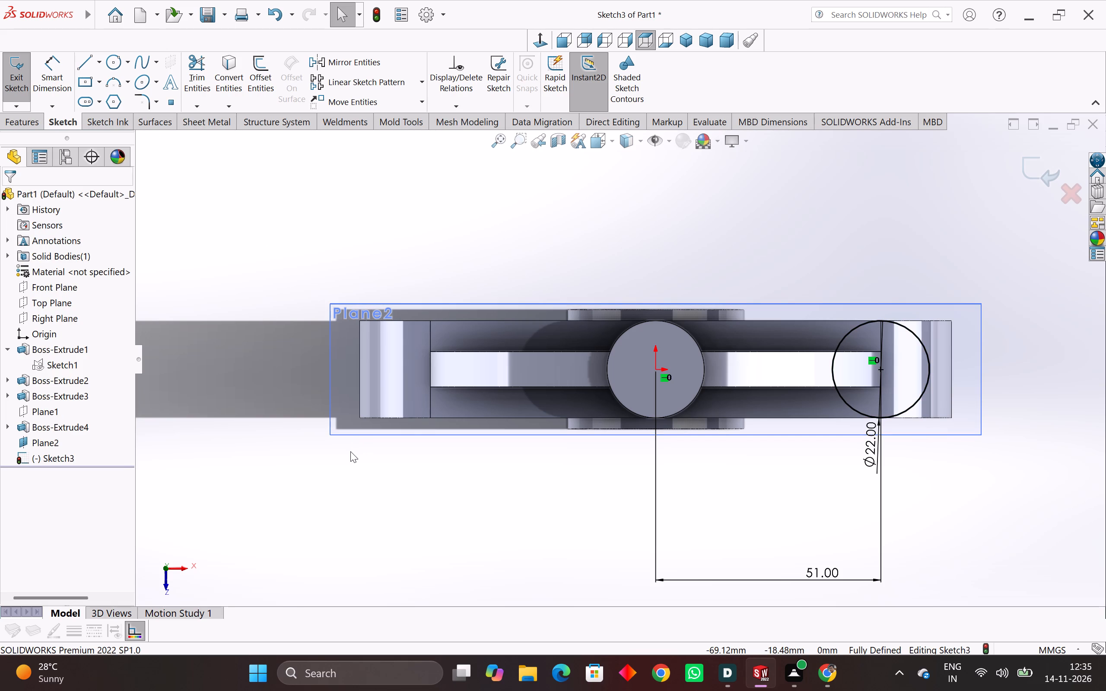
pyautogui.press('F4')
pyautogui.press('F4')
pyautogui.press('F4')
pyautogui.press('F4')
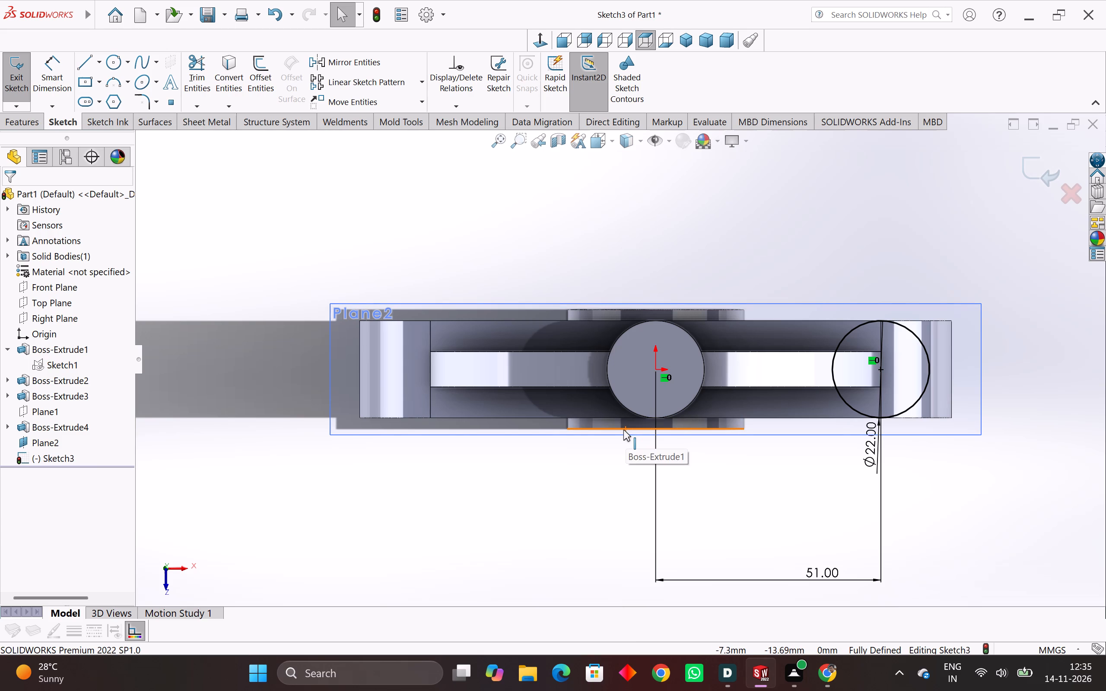
# Extrude the 22 mm circle from the offset plane in the reversed direction toward the part, using Up To Next with merged result.
pyautogui.moveTo(694, 418); pyautogui.dragTo(678, 533, button='middle')
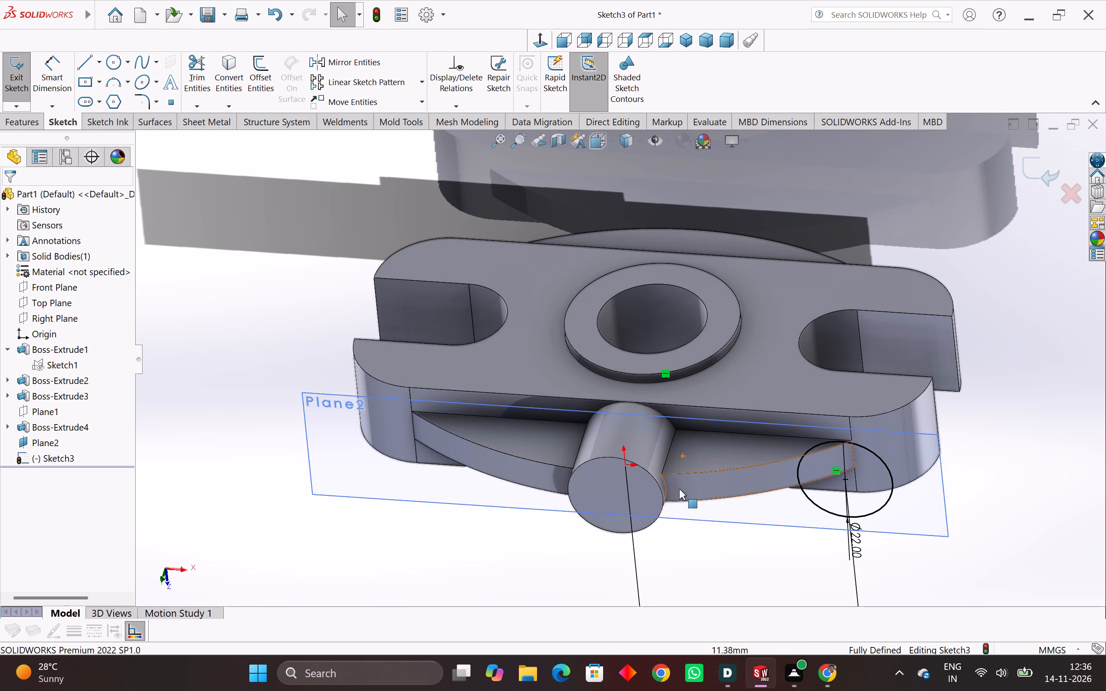
pyautogui.moveTo(713, 460); pyautogui.dragTo(671, 534, button='middle')
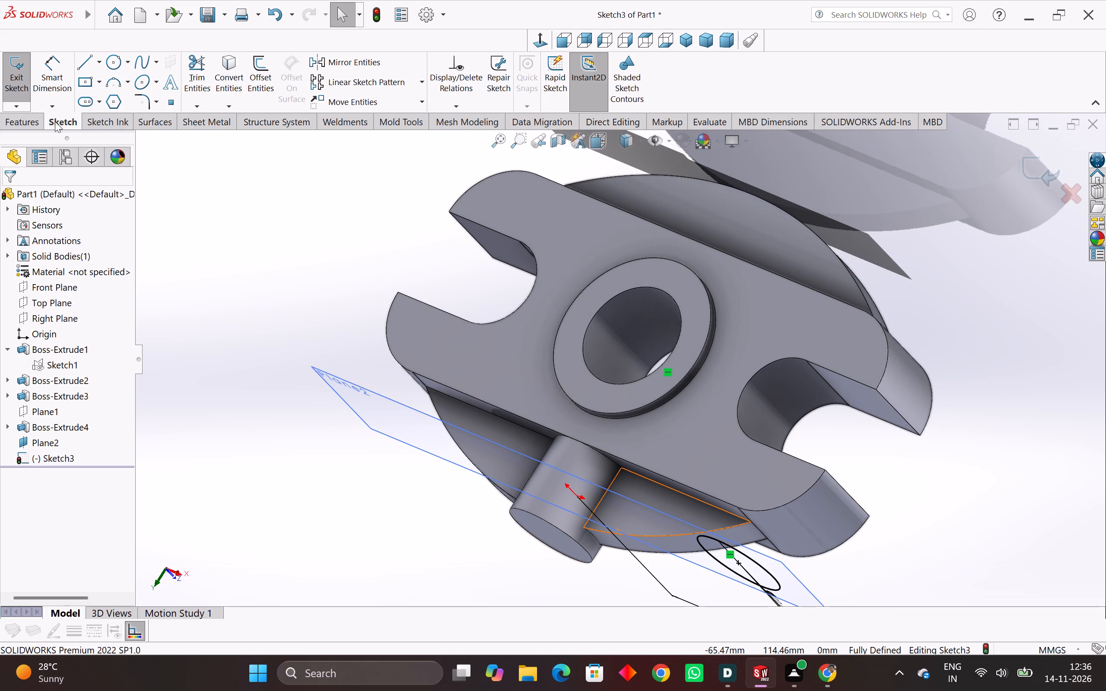
pyautogui.click(16, 121)
pyautogui.click(19, 68)
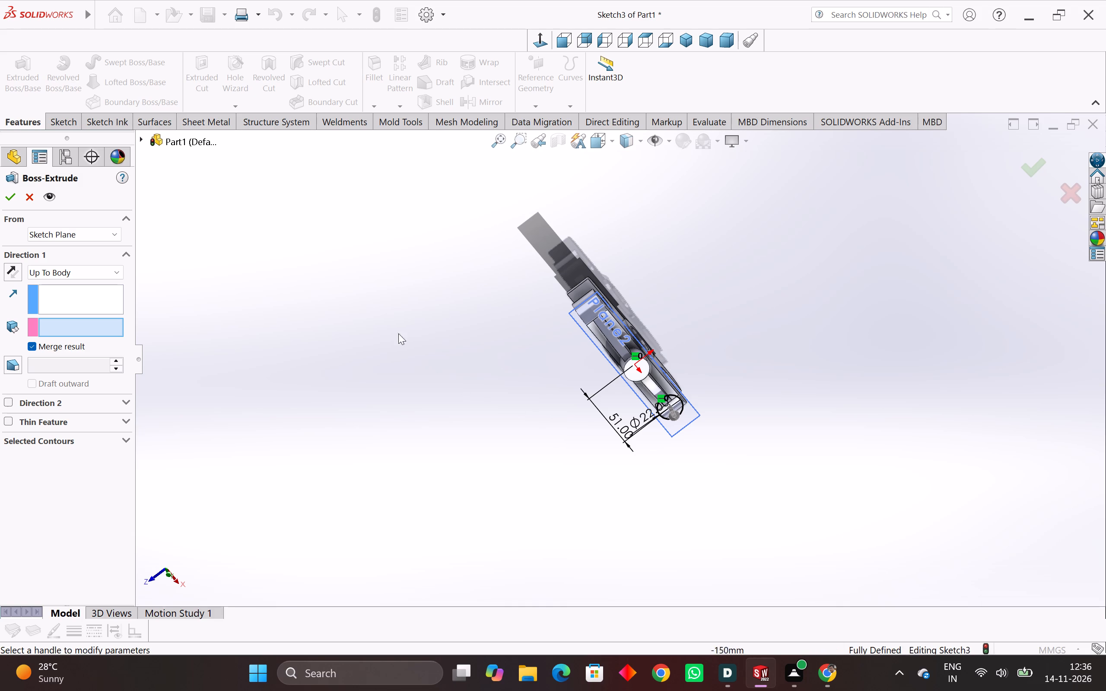
pyautogui.moveTo(581, 399); pyautogui.dragTo(467, 449, button='middle')
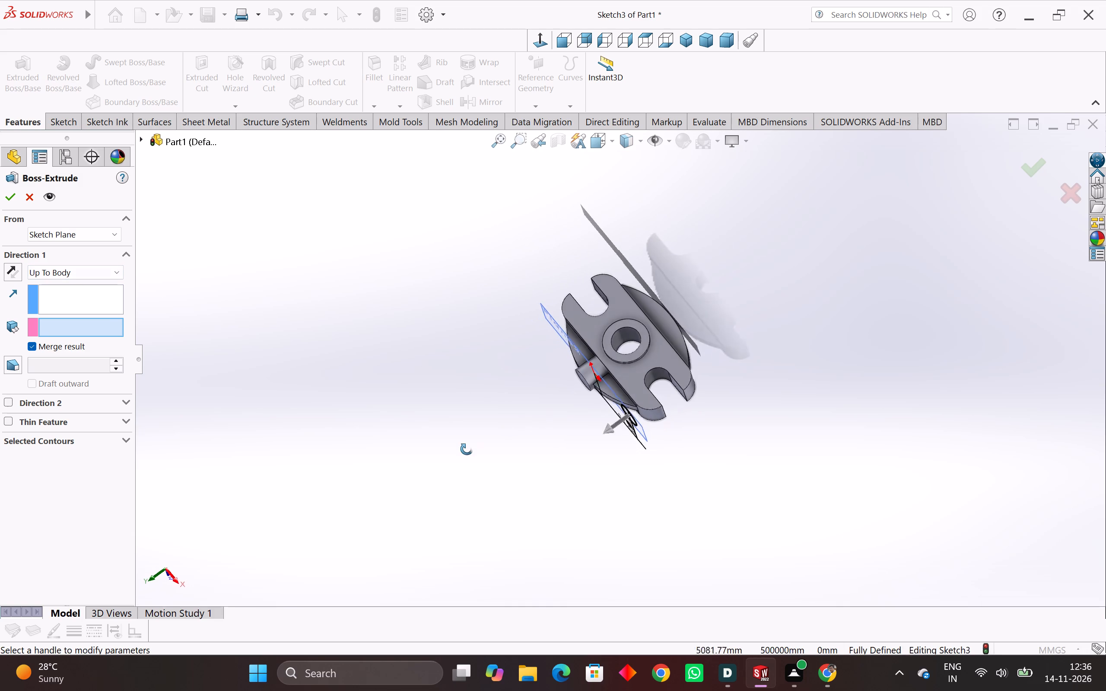
pyautogui.moveTo(467, 449); pyautogui.dragTo(465, 450, button='middle')
pyautogui.click(12, 274)
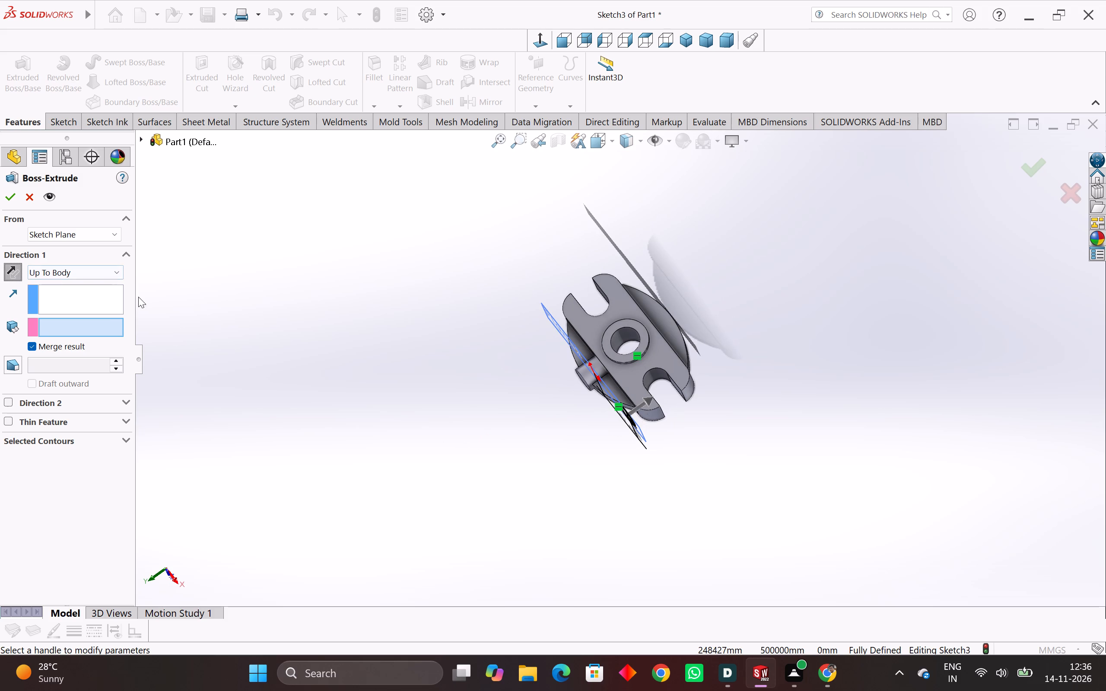
pyautogui.click(89, 272)
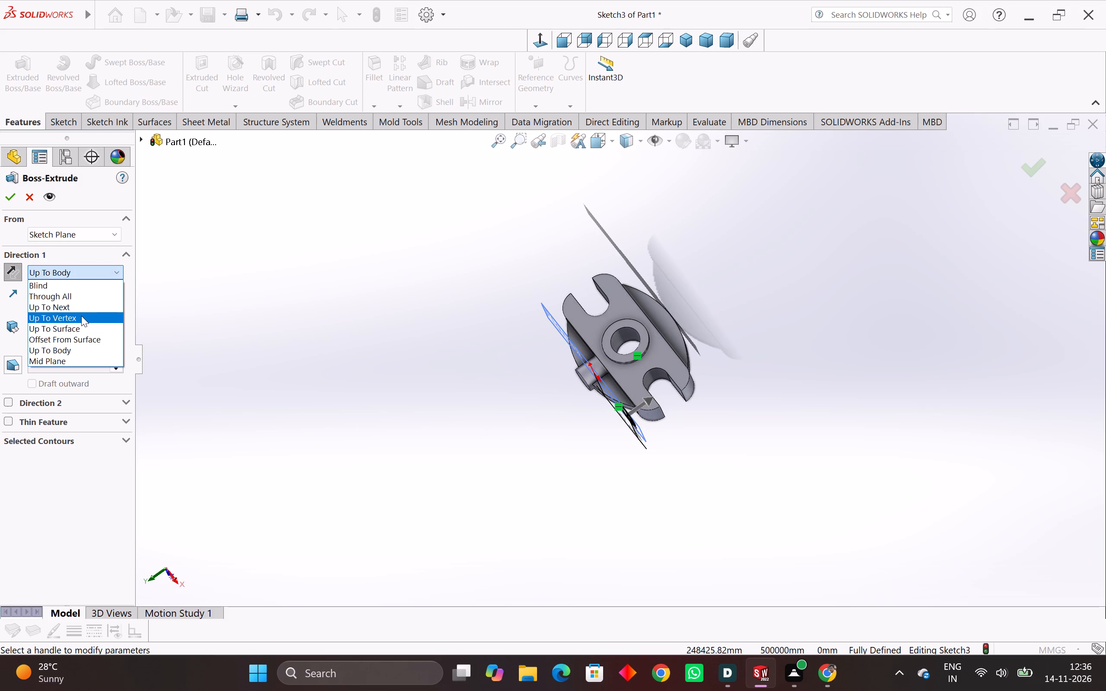
pyautogui.click(73, 310)
pyautogui.moveTo(505, 451); pyautogui.dragTo(468, 451, button='middle')
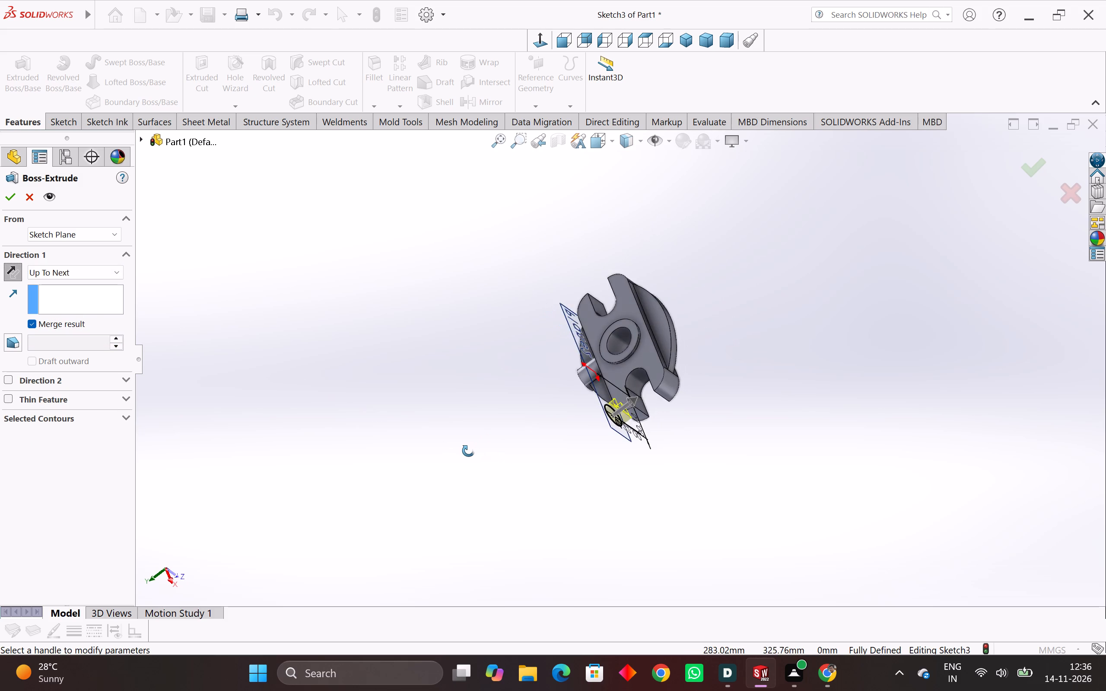
pyautogui.moveTo(468, 451); pyautogui.dragTo(493, 455, button='middle')
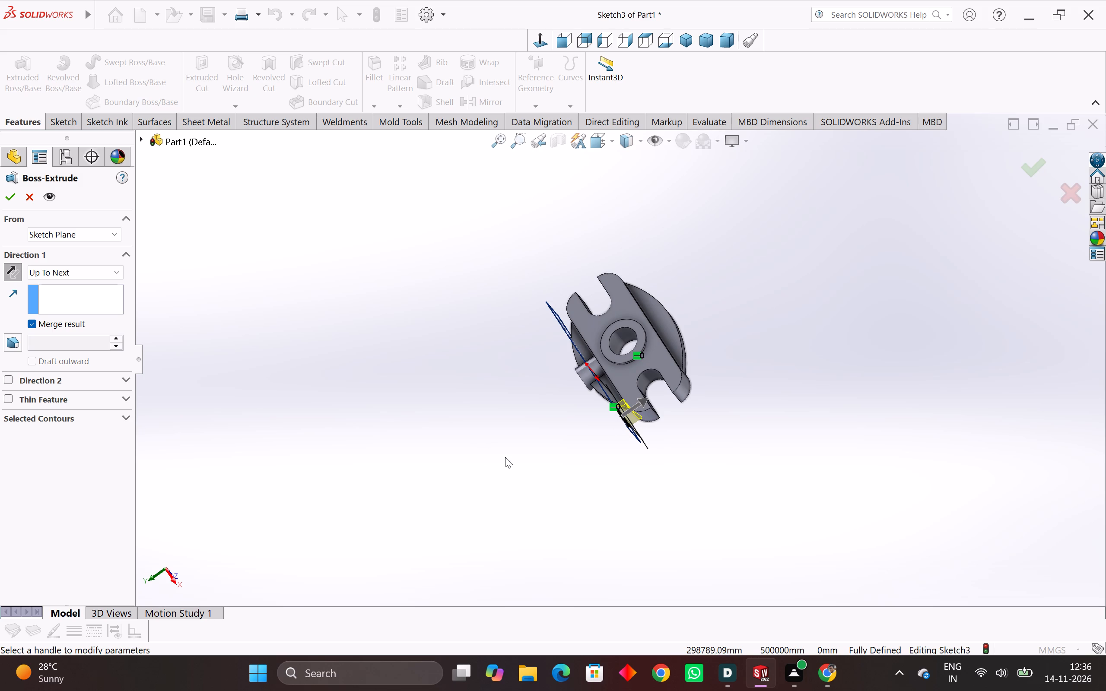
pyautogui.scroll(4, 613, 439)
pyautogui.scroll(3, 625, 396)
pyautogui.moveTo(619, 397); pyautogui.dragTo(608, 466, button='middle')
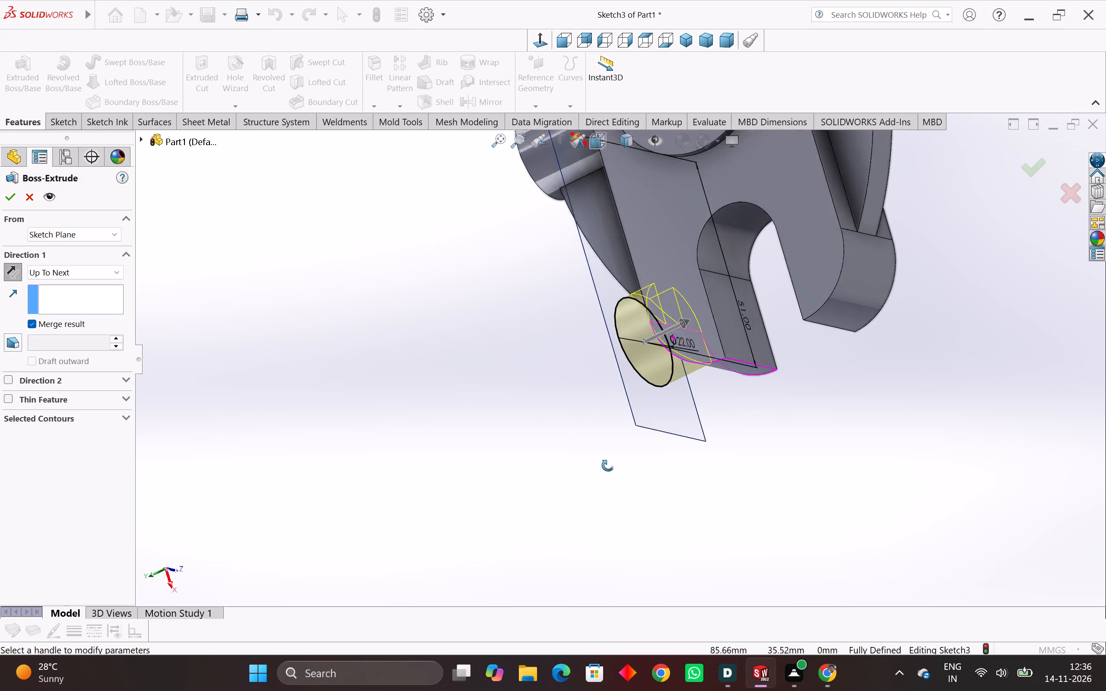
pyautogui.moveTo(608, 466); pyautogui.dragTo(678, 478, button='middle')
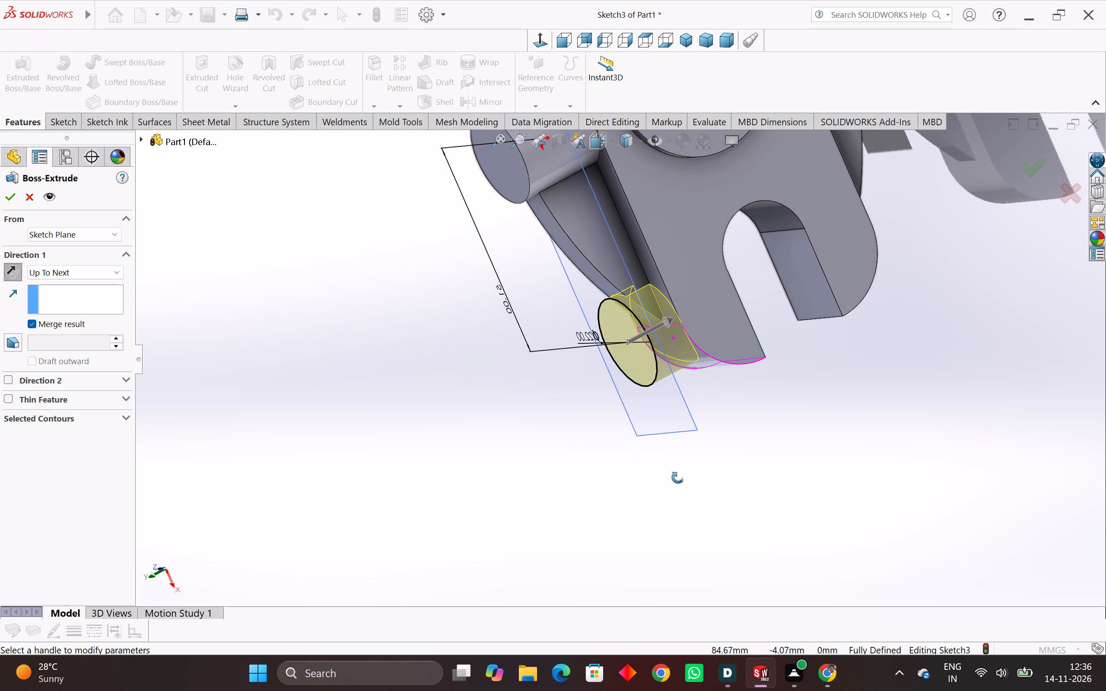
pyautogui.moveTo(678, 478); pyautogui.dragTo(676, 479, button='middle')
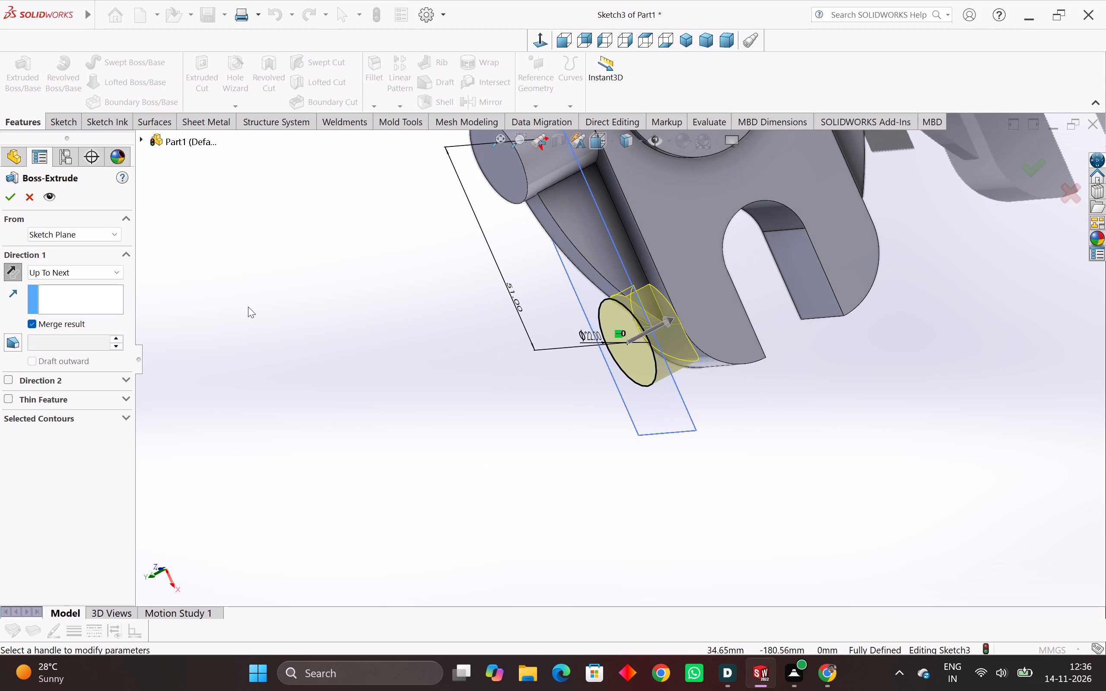
pyautogui.click(13, 206)
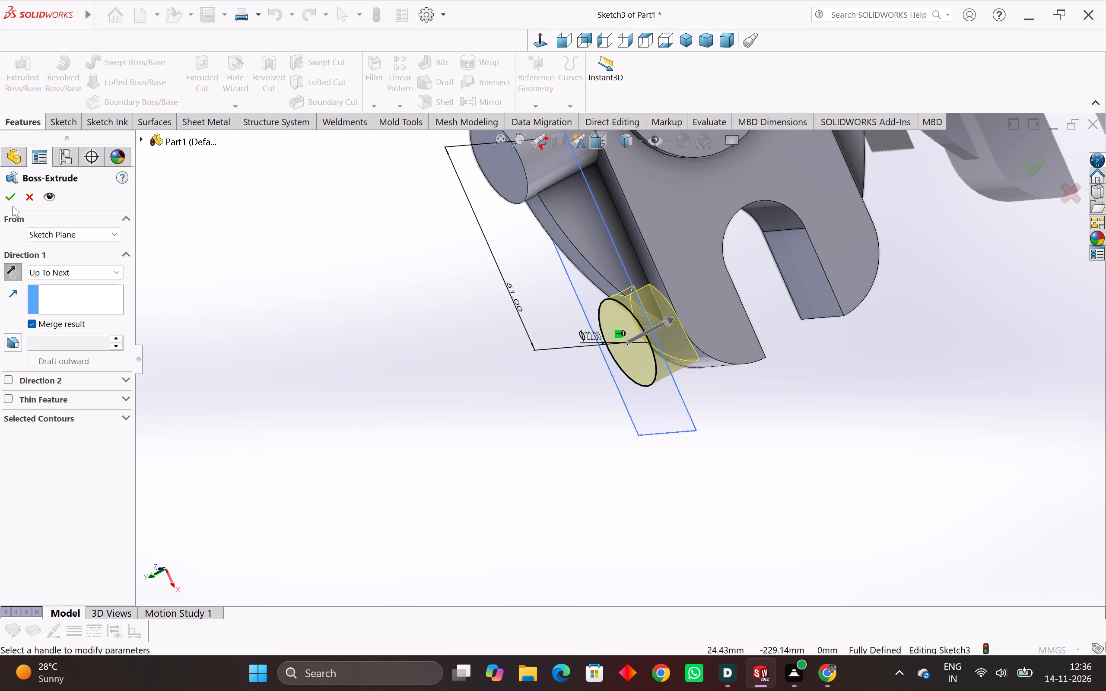
pyautogui.click(11, 198)
# Examine the new cylindrical boss and where it meets the slotted plate and curved rib from several angles.
pyautogui.moveTo(402, 343); pyautogui.dragTo(451, 361, button='middle')
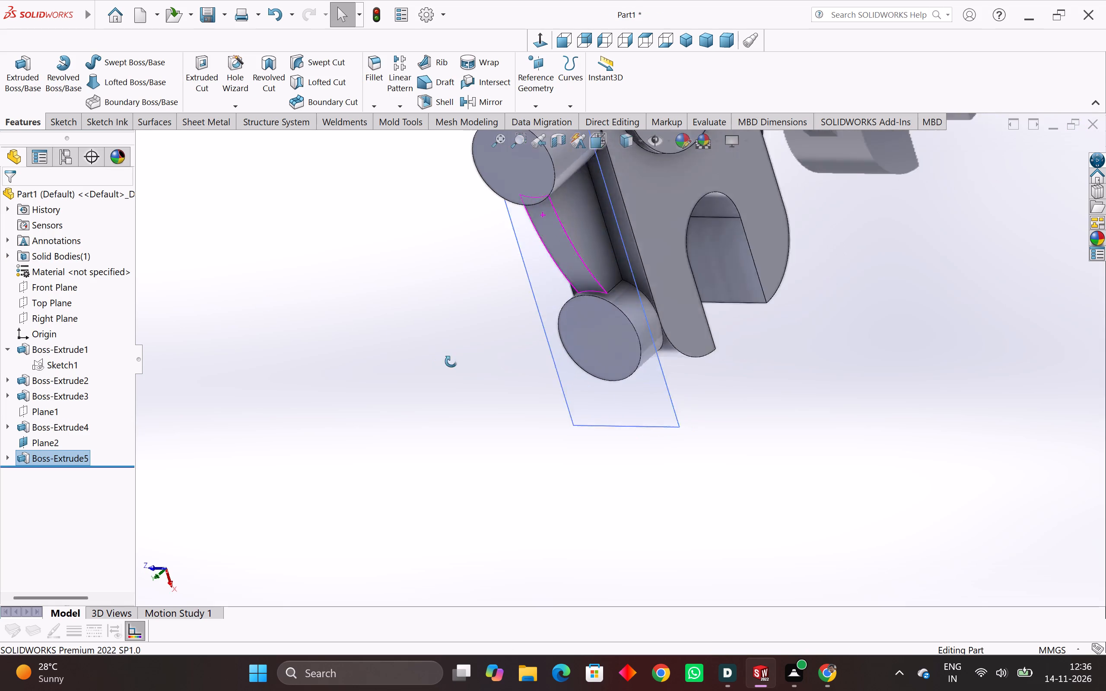
pyautogui.moveTo(451, 361); pyautogui.dragTo(485, 328, button='middle')
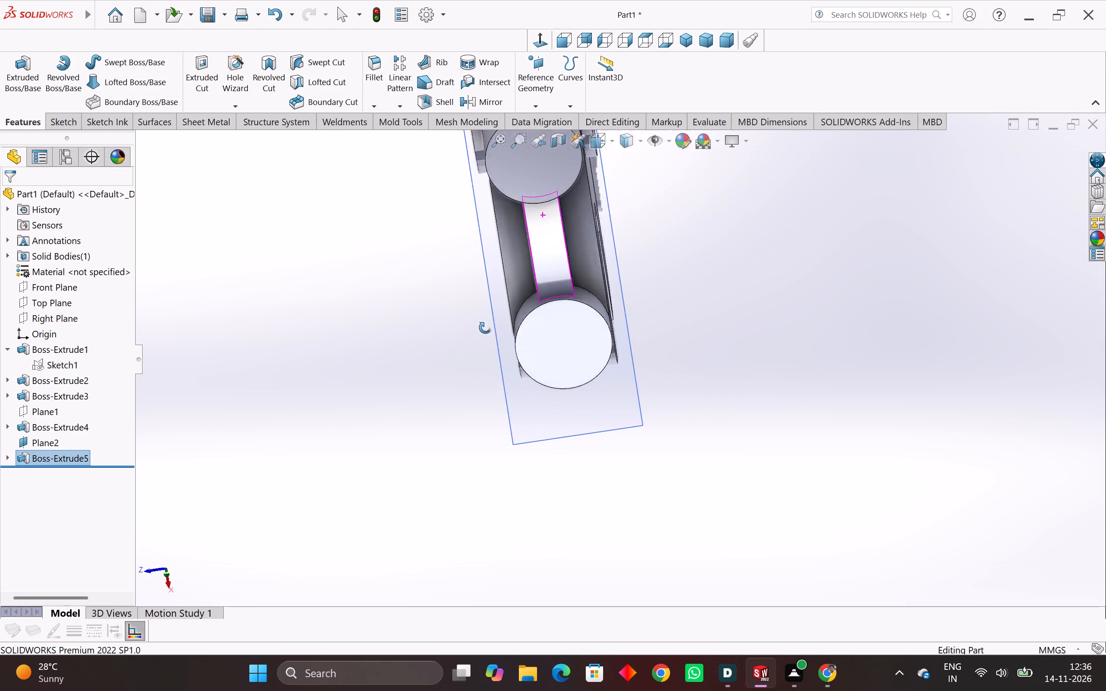
pyautogui.moveTo(485, 328); pyautogui.dragTo(421, 341, button='middle')
pyautogui.scroll(-2, 421, 341)
pyautogui.scroll(3, 505, 347)
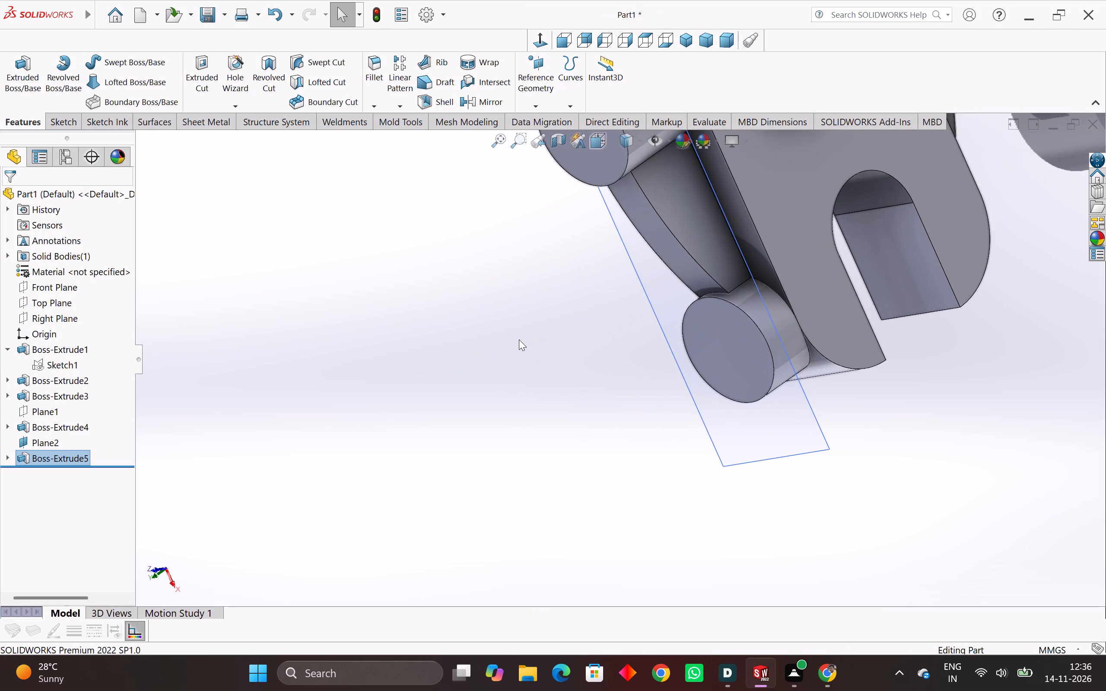
pyautogui.moveTo(639, 382); pyautogui.dragTo(664, 338, button='middle')
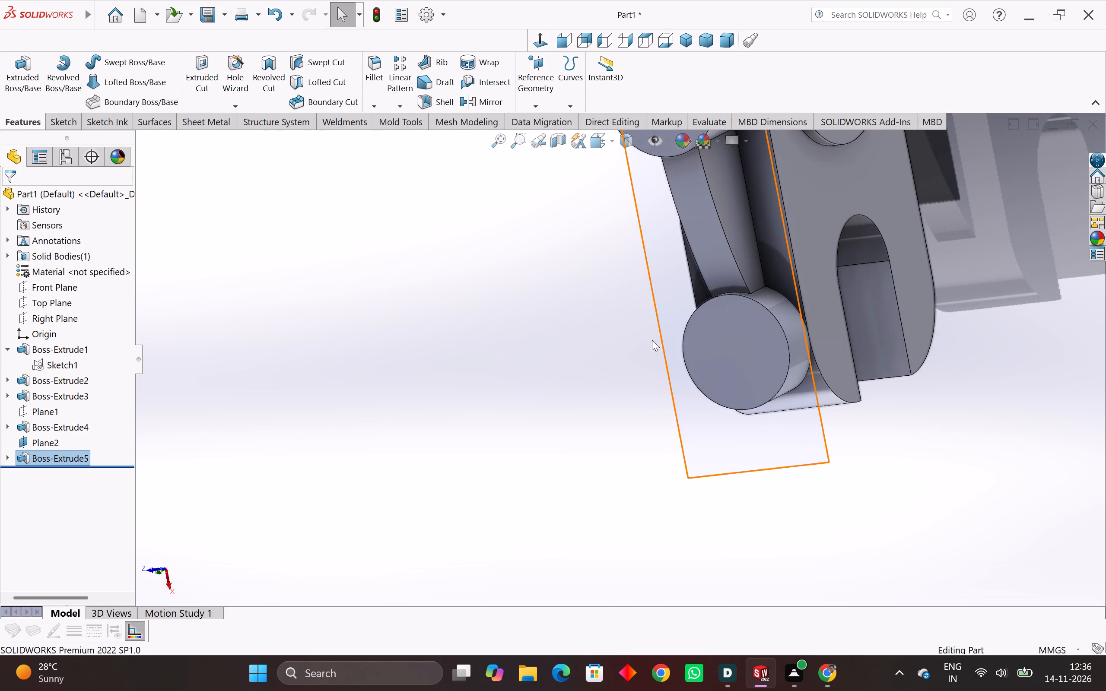
pyautogui.click(623, 340)
pyautogui.scroll(-3, 671, 378)
pyautogui.moveTo(672, 383); pyautogui.dragTo(717, 421, button='middle')
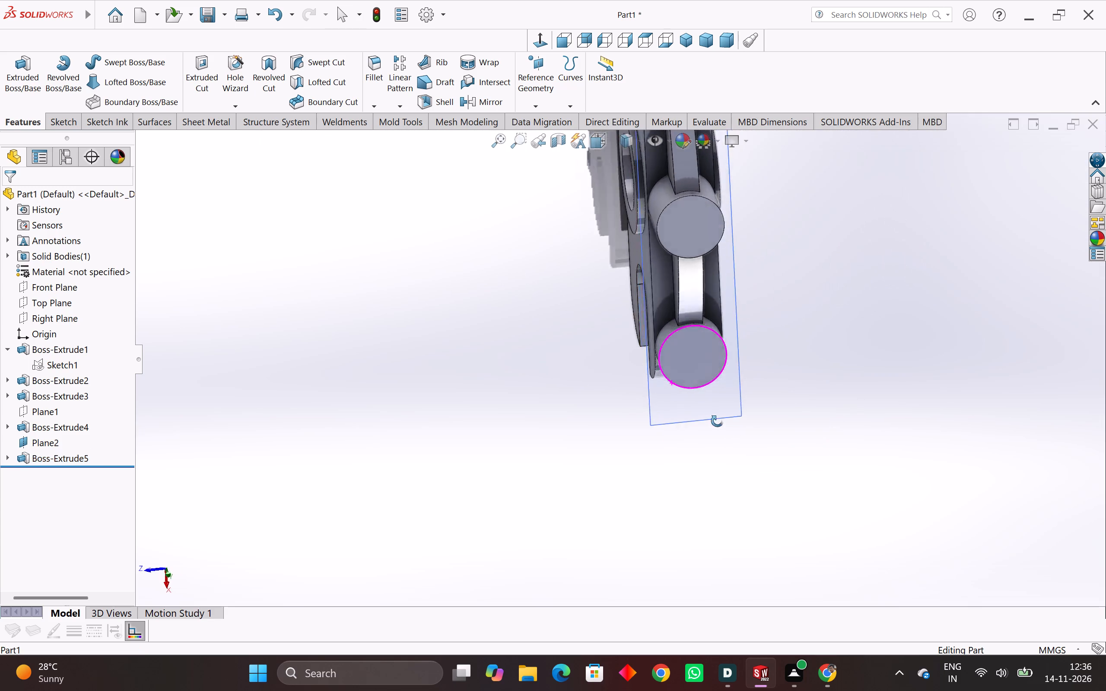
pyautogui.moveTo(717, 421); pyautogui.dragTo(625, 440, button='middle')
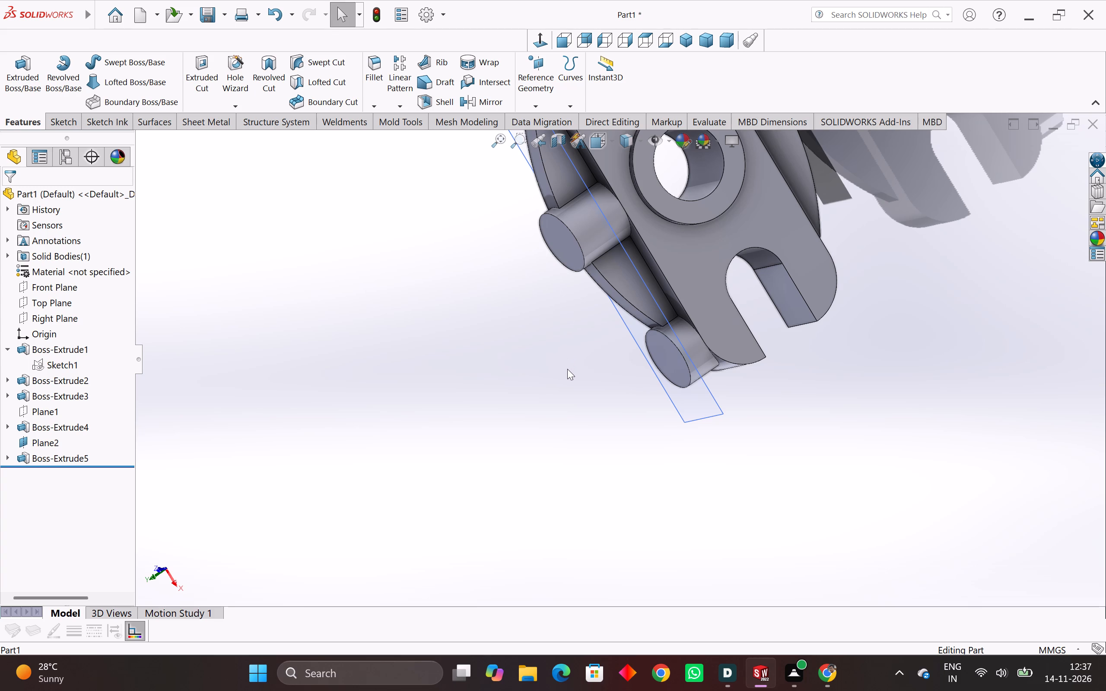
pyautogui.scroll(-2, 562, 265)
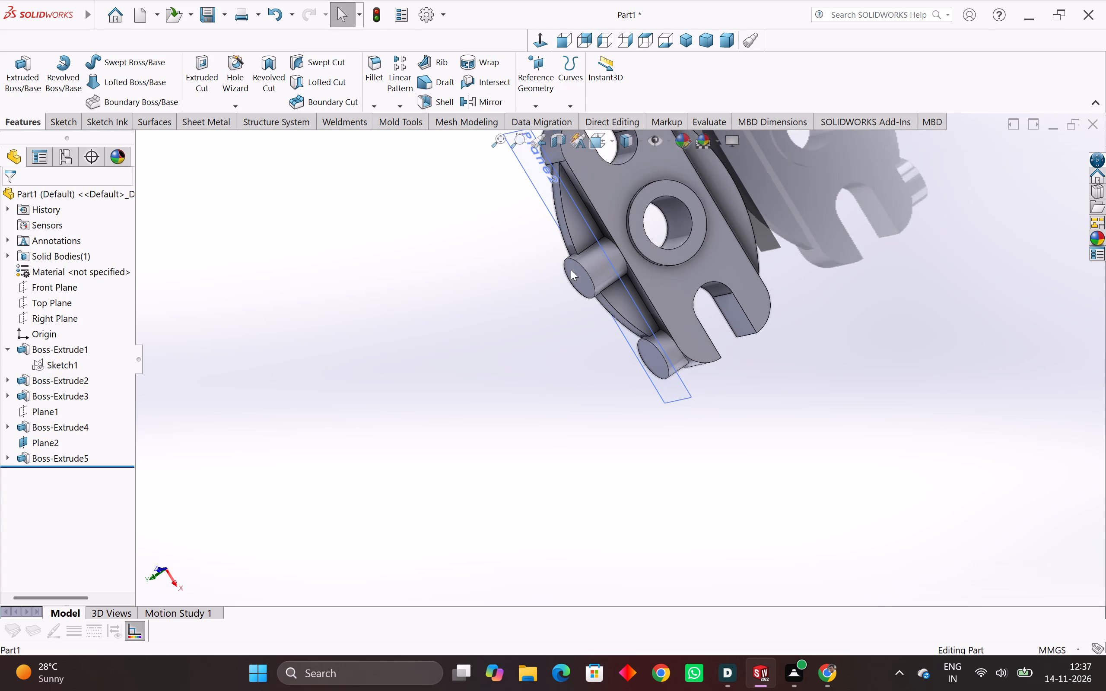
pyautogui.scroll(-1, 571, 269)
pyautogui.moveTo(602, 326); pyautogui.dragTo(616, 390, button='middle')
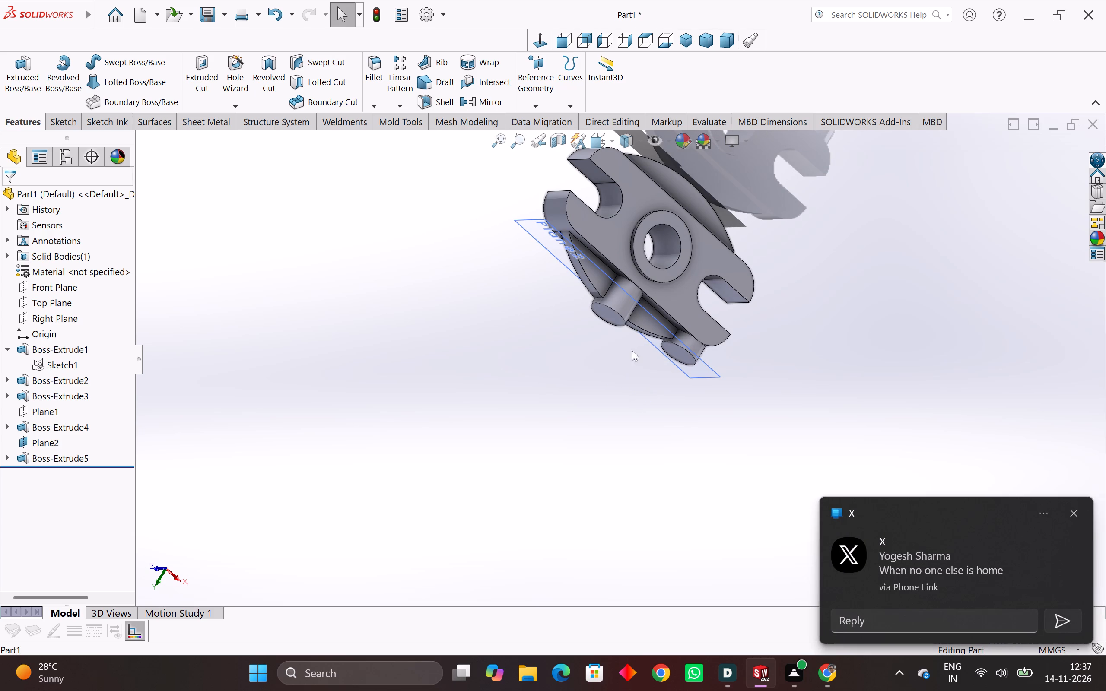
pyautogui.moveTo(632, 336); pyautogui.dragTo(704, 406, button='middle')
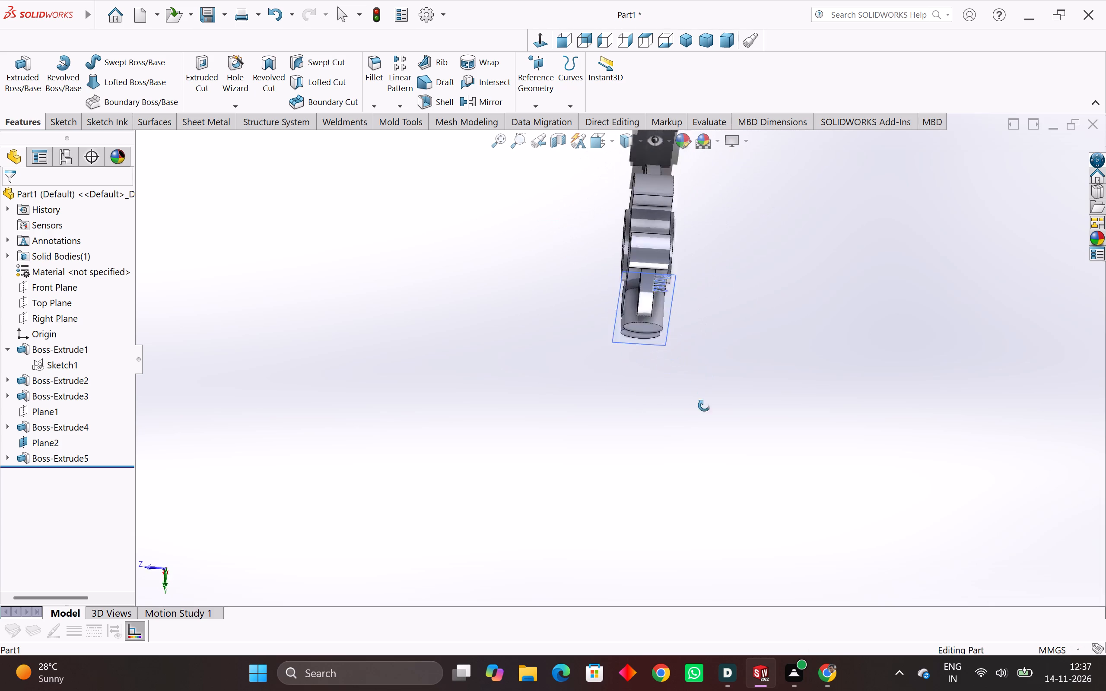
pyautogui.moveTo(704, 406); pyautogui.dragTo(702, 326, button='middle')
pyautogui.scroll(-1, 782, 429)
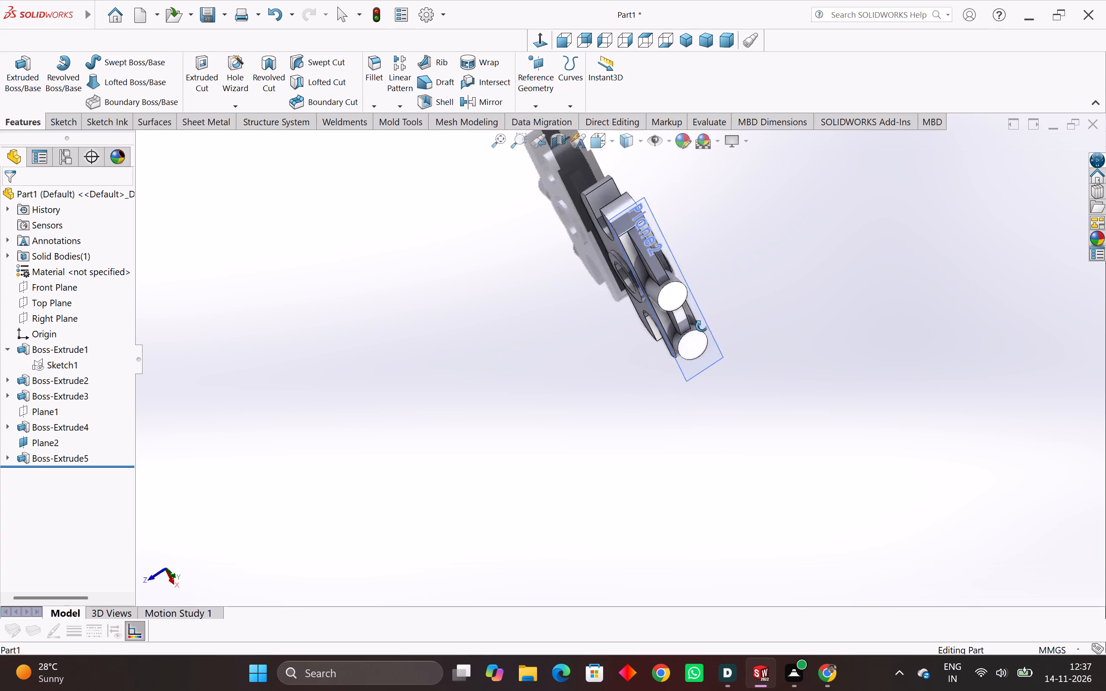
# Start a Hole Wizard feature for the part with the two cylindrical side bosses.
pyautogui.moveTo(702, 326); pyautogui.dragTo(600, 393, button='middle')
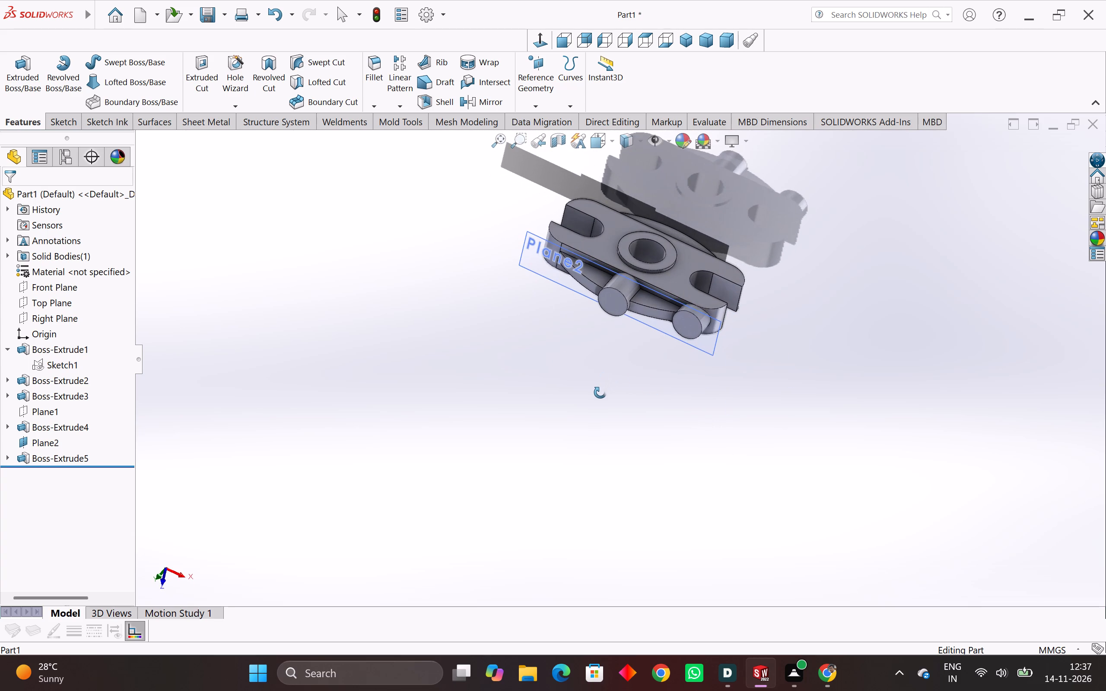
pyautogui.moveTo(600, 393); pyautogui.dragTo(600, 402, button='middle')
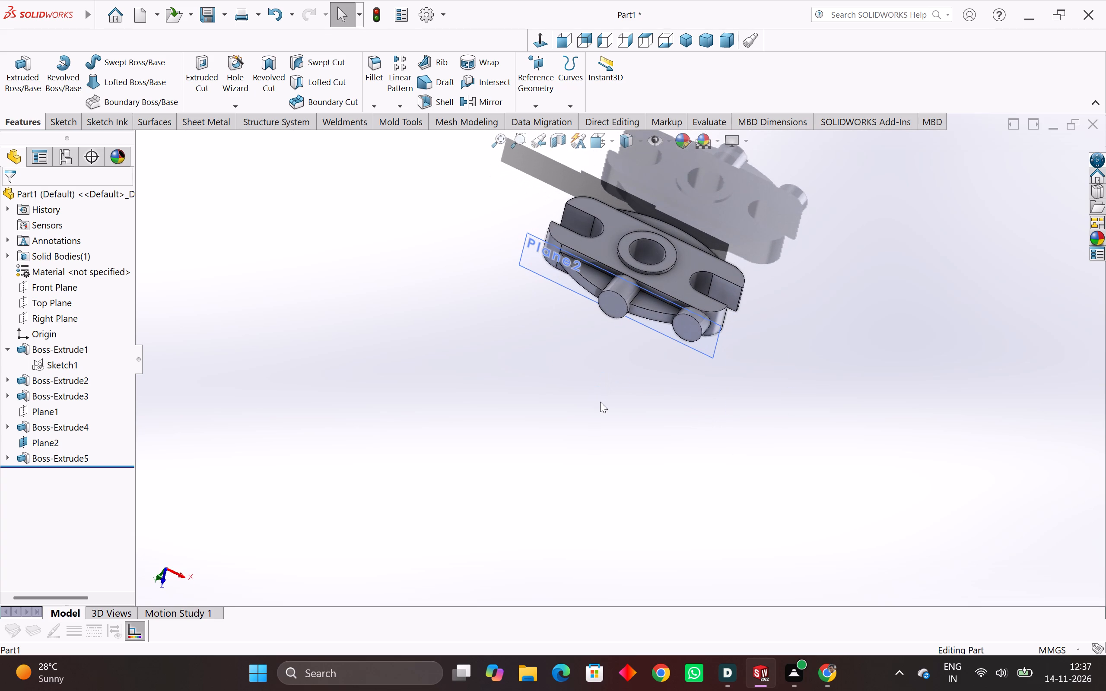
pyautogui.click(230, 73)
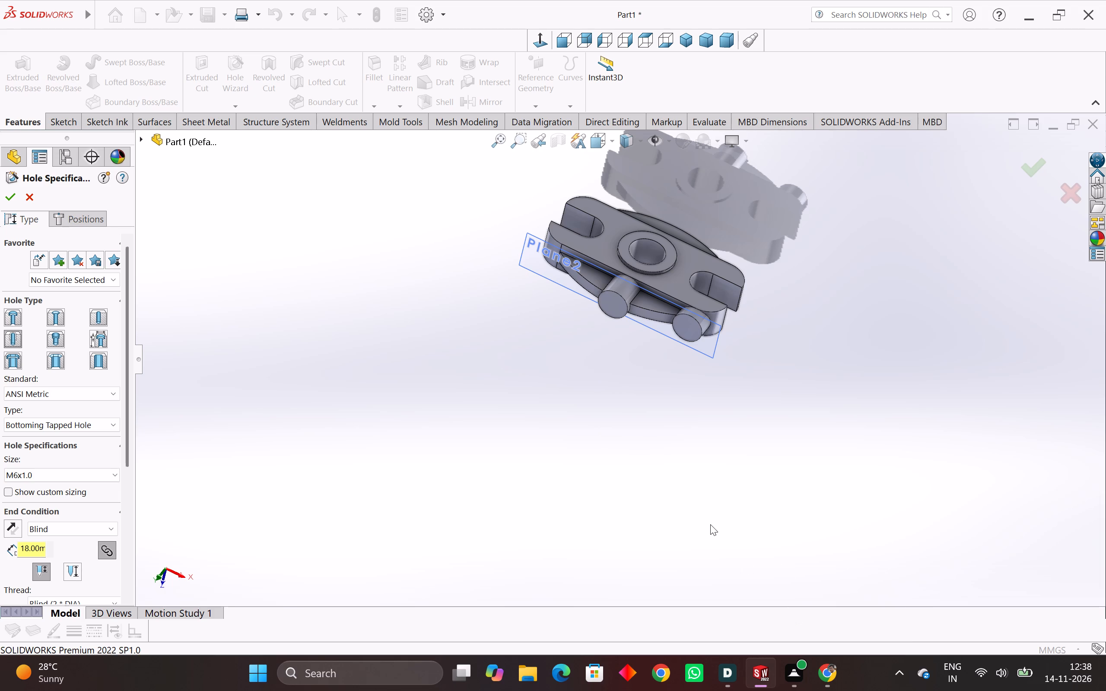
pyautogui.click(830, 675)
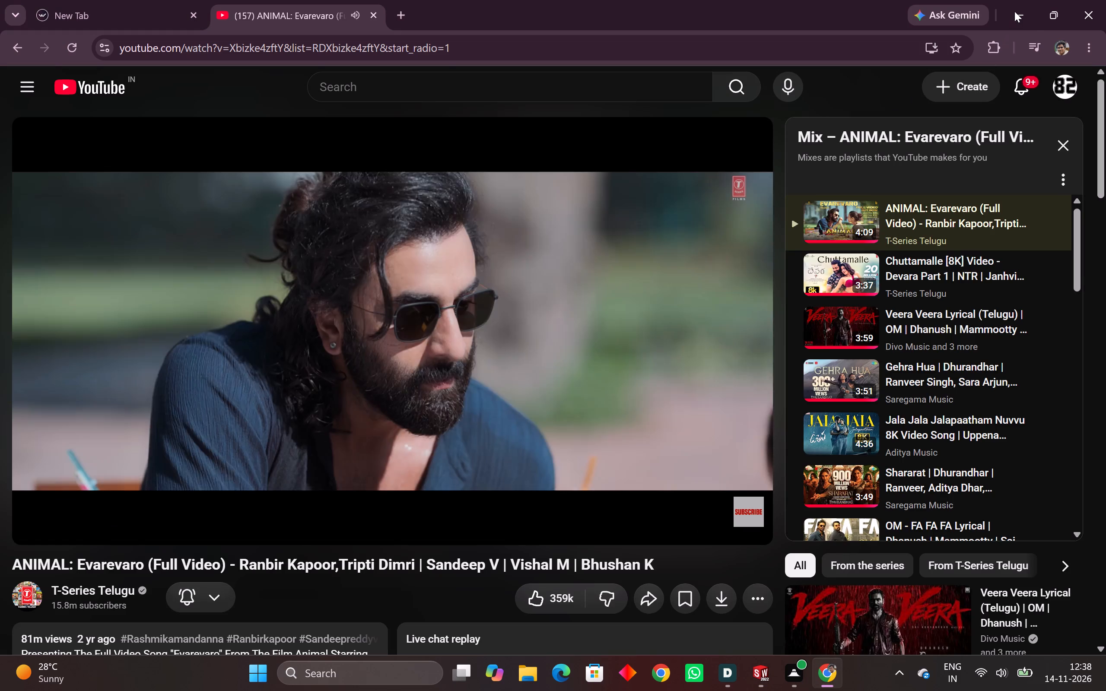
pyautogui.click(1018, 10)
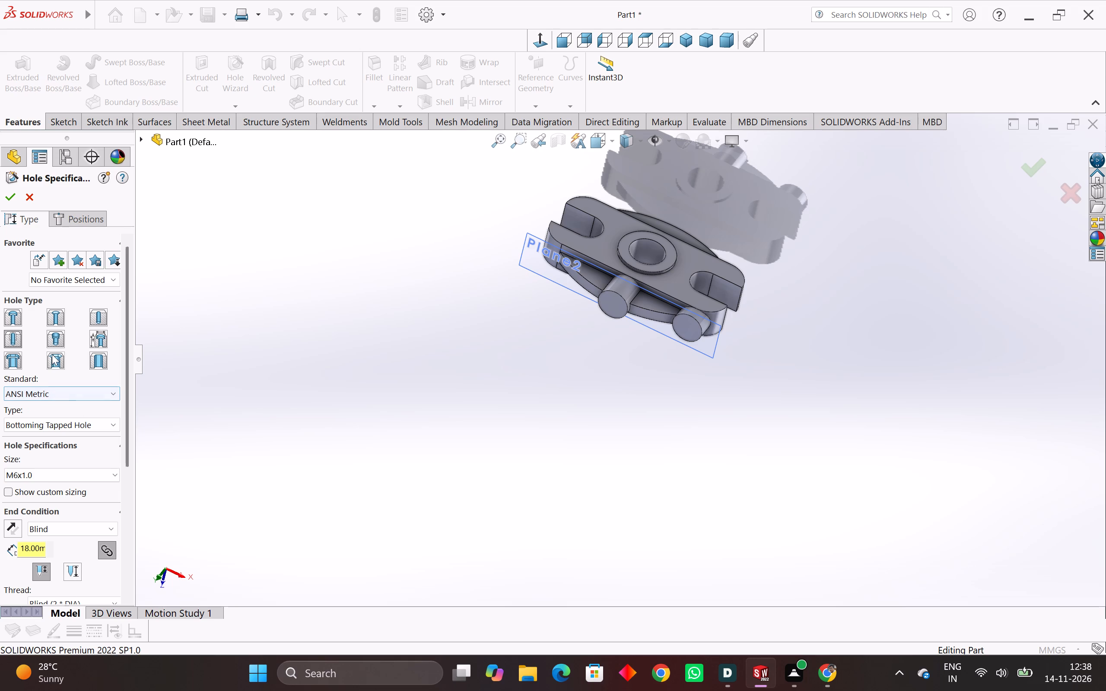
# Configure the hole specification as the plain Hole type with the ISO standard, and open the end condition choices.
pyautogui.click(97, 318)
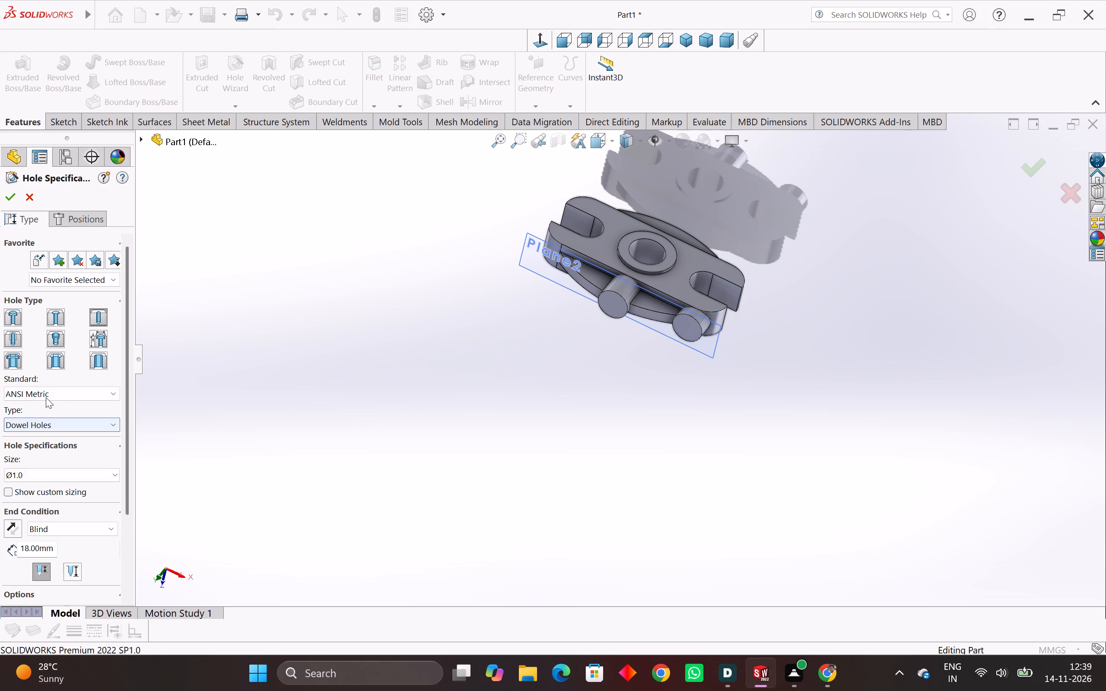
pyautogui.click(104, 315)
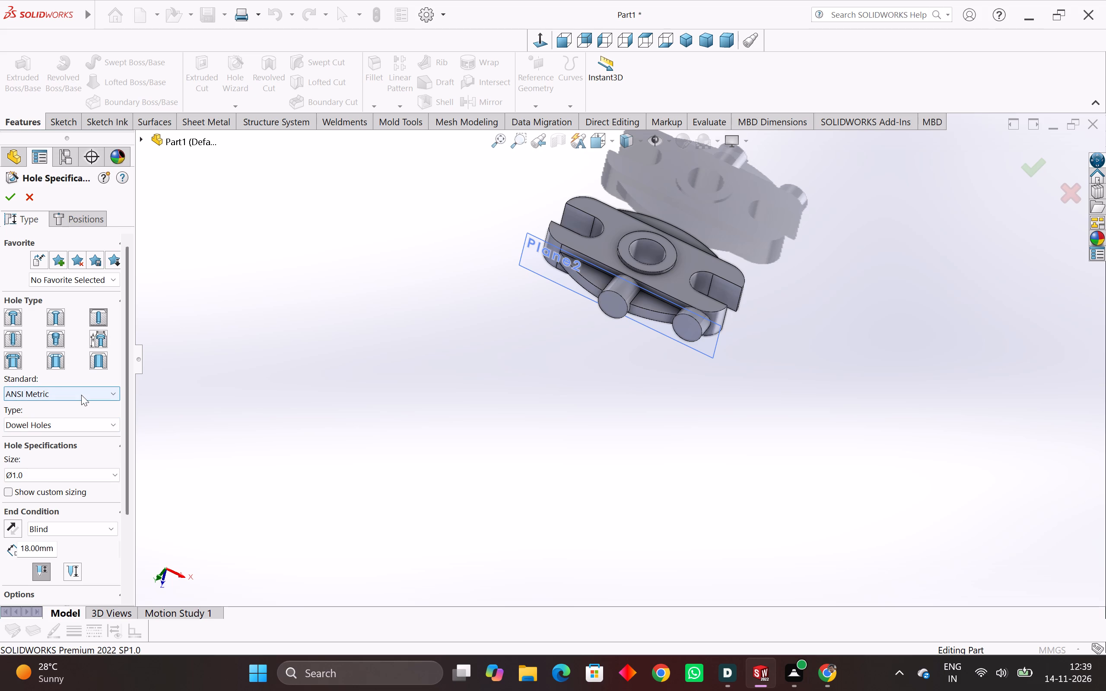
pyautogui.click(81, 395)
pyautogui.click(22, 472)
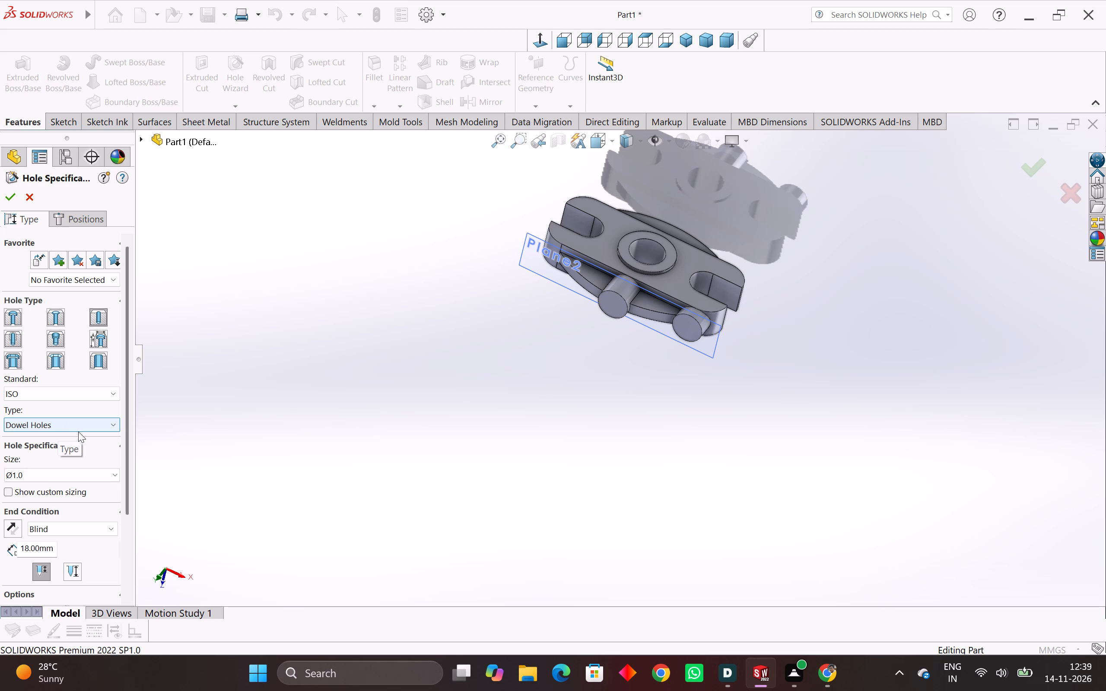
pyautogui.click(80, 534)
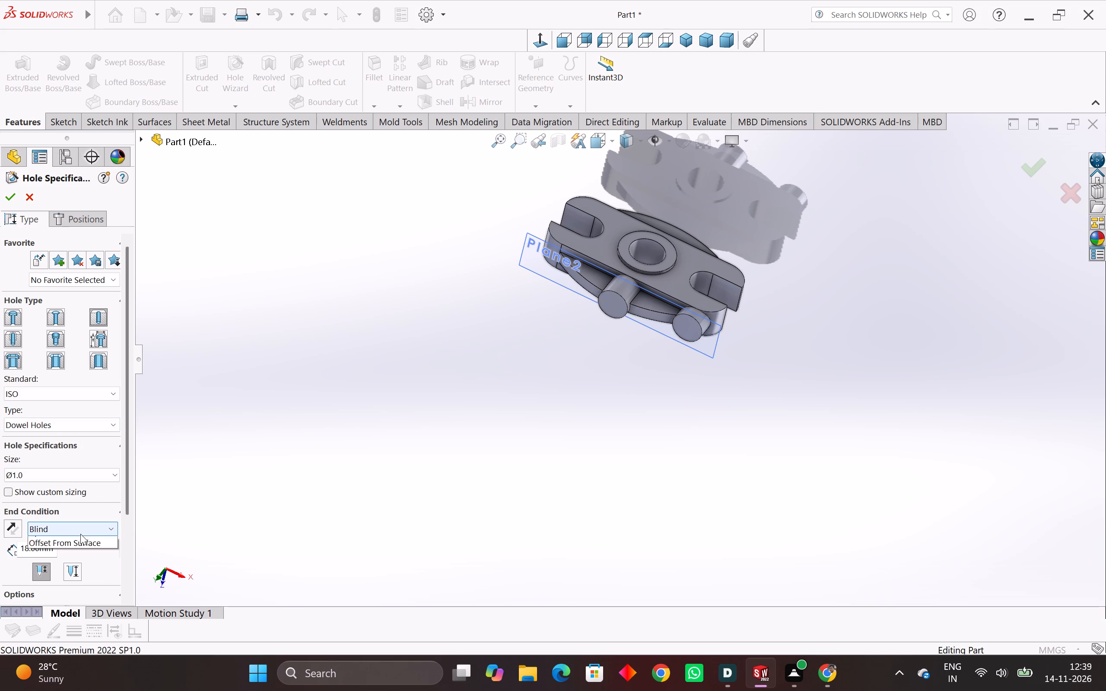
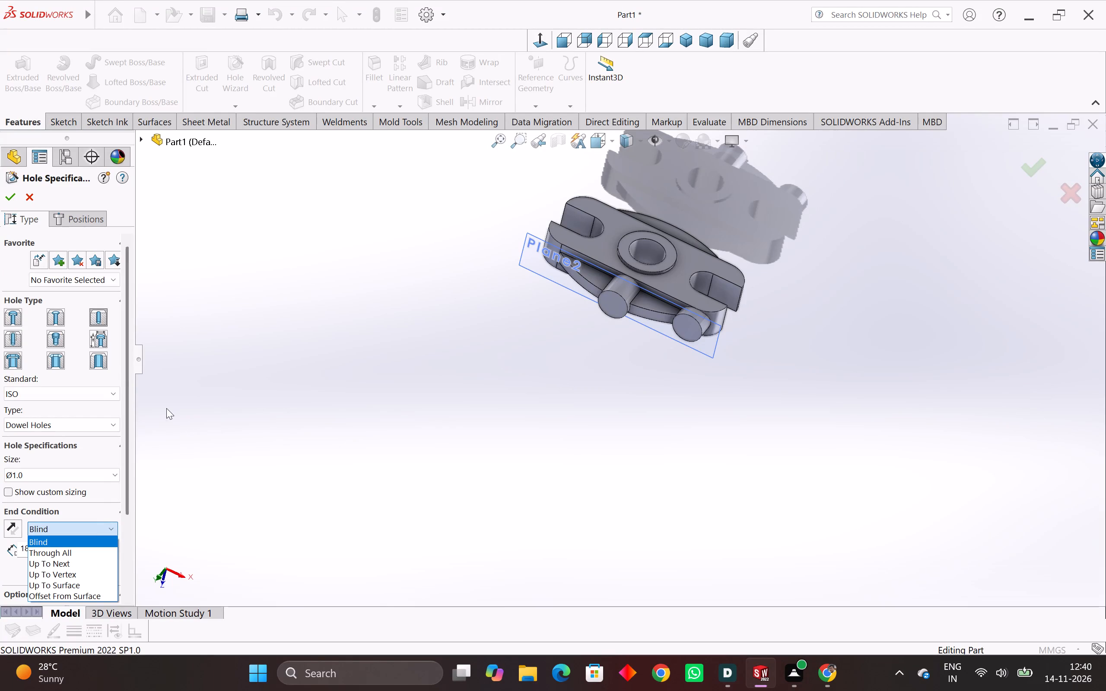
# Set a custom 16.5 mm diameter for the dowel hole and give it a blind depth of 11 mm.
pyautogui.scroll(1, 644, 311)
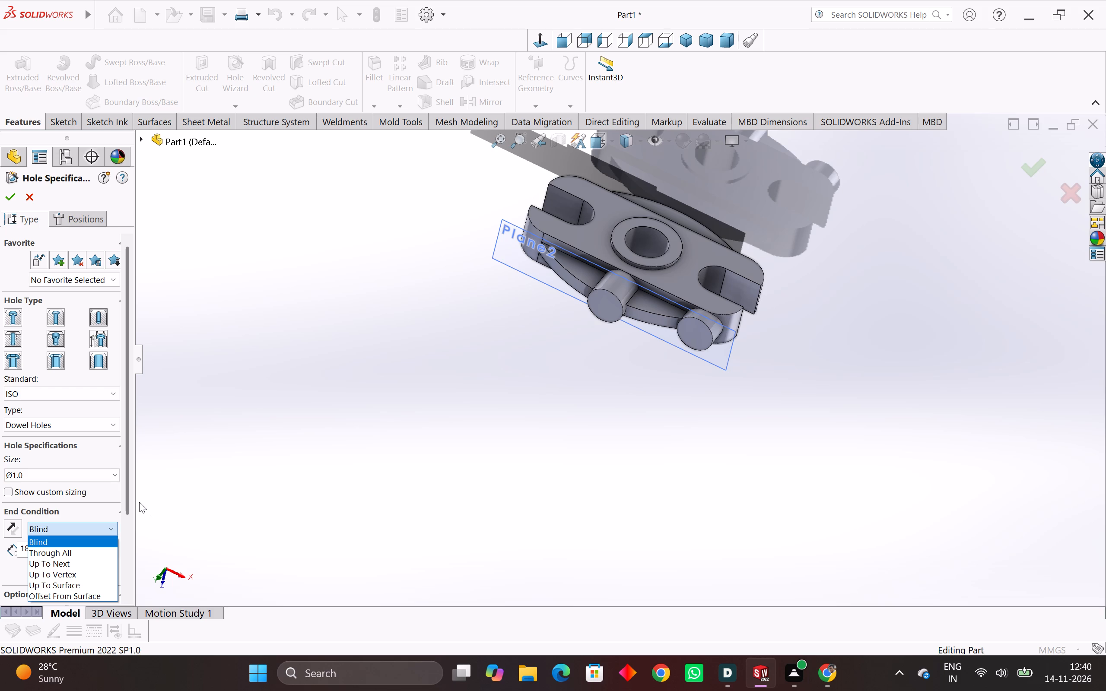
pyautogui.click(7, 494)
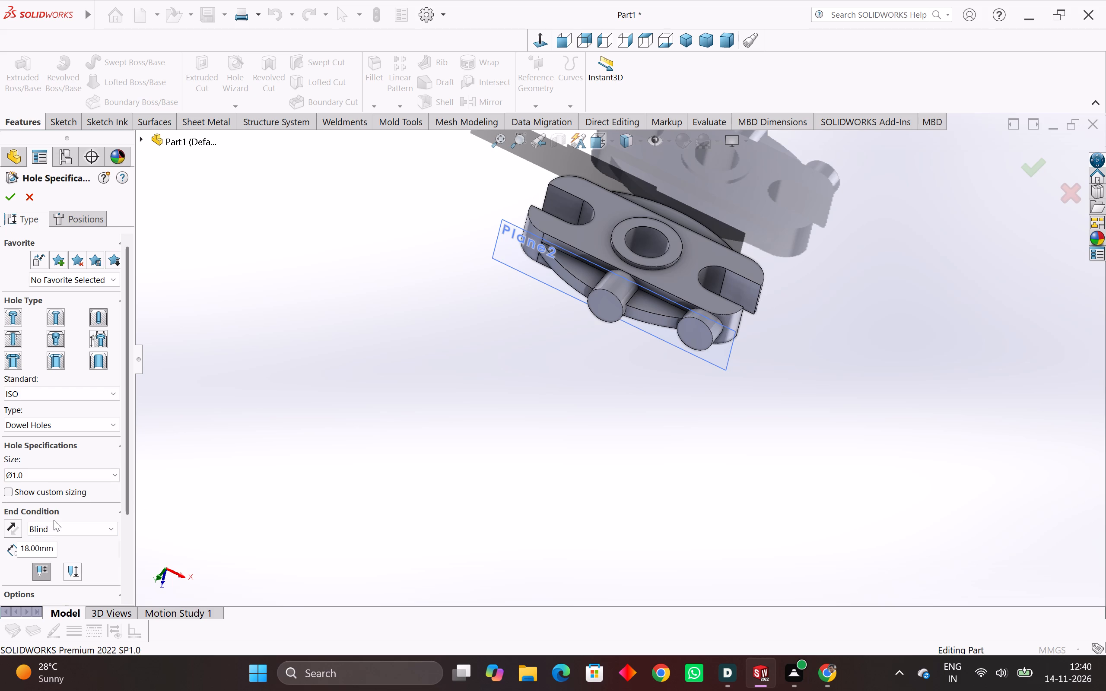
pyautogui.click(12, 493)
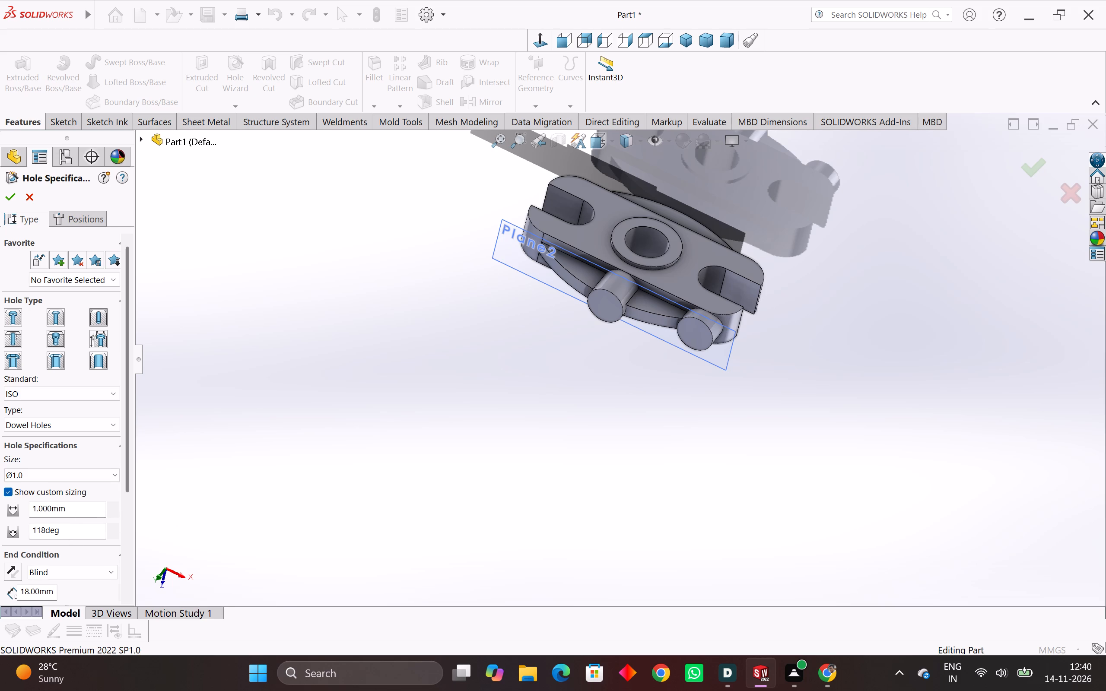
pyautogui.moveTo(70, 506); pyautogui.dragTo(0, 497)
pyautogui.write('16')
pyautogui.write('.5')
pyautogui.press('Return')
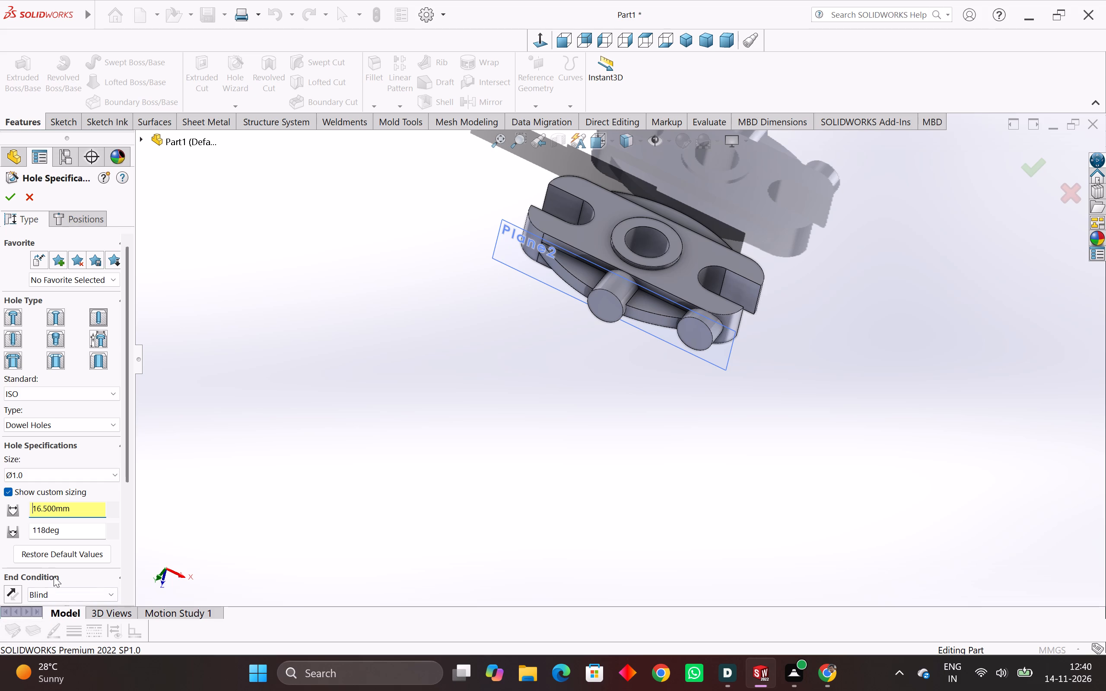
pyautogui.scroll(-1, 54, 576)
pyautogui.moveTo(52, 519); pyautogui.dragTo(0, 526)
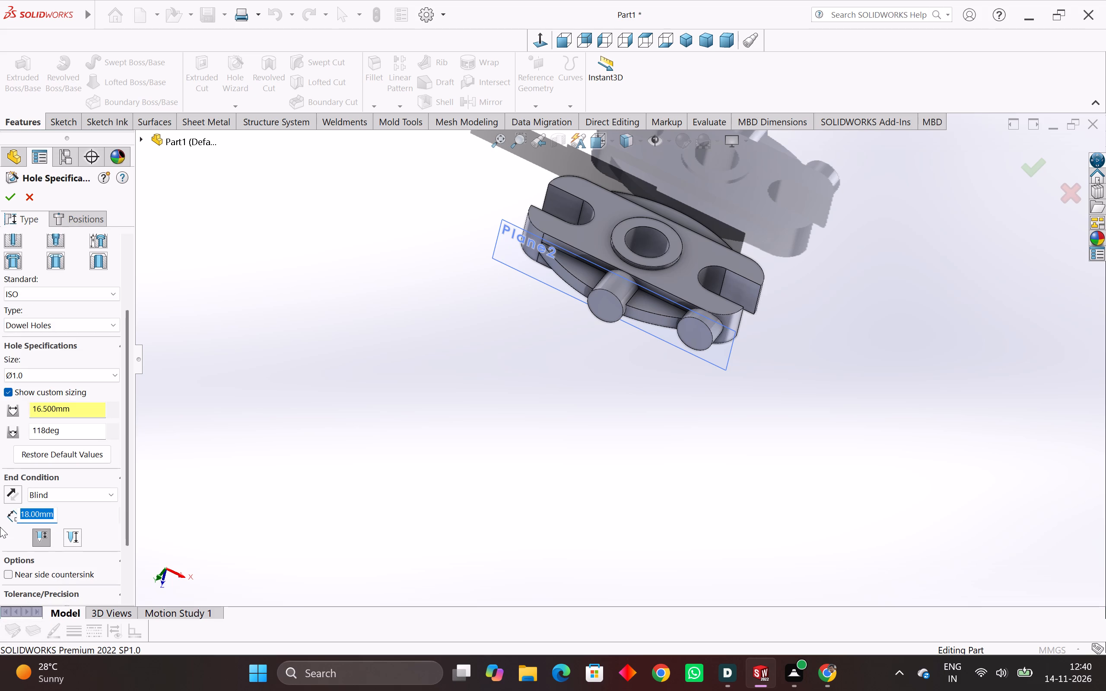
pyautogui.write('11')
pyautogui.press('Return')
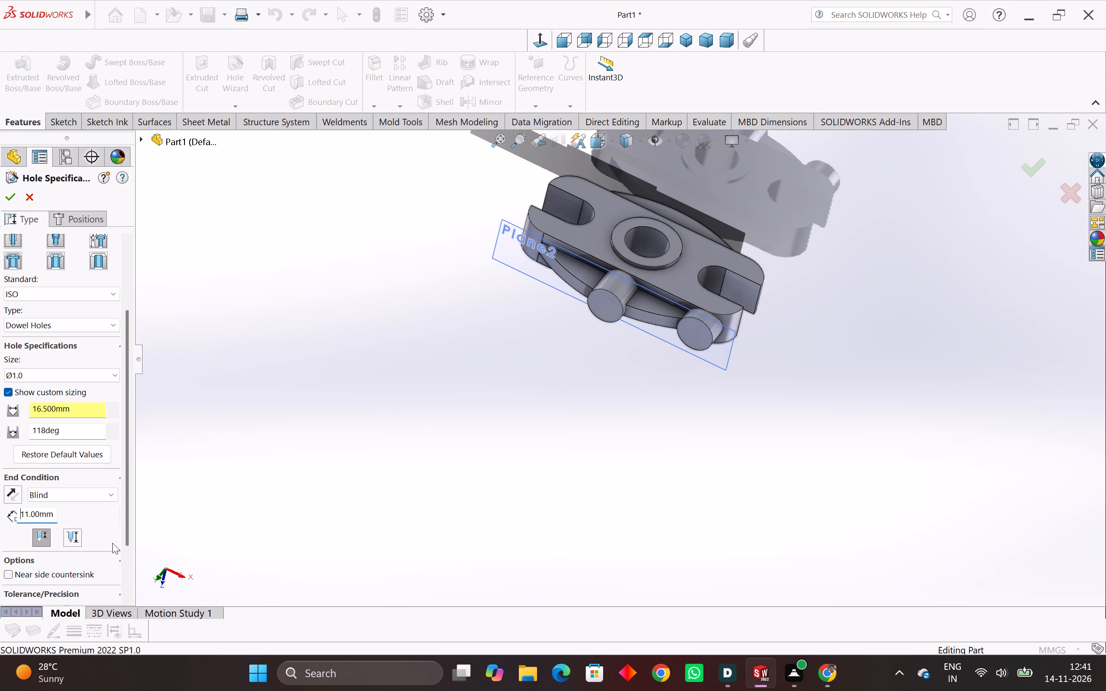
# Place the hole at the centre of the middle side boss's end face and finish the feature.
pyautogui.scroll(3, 591, 325)
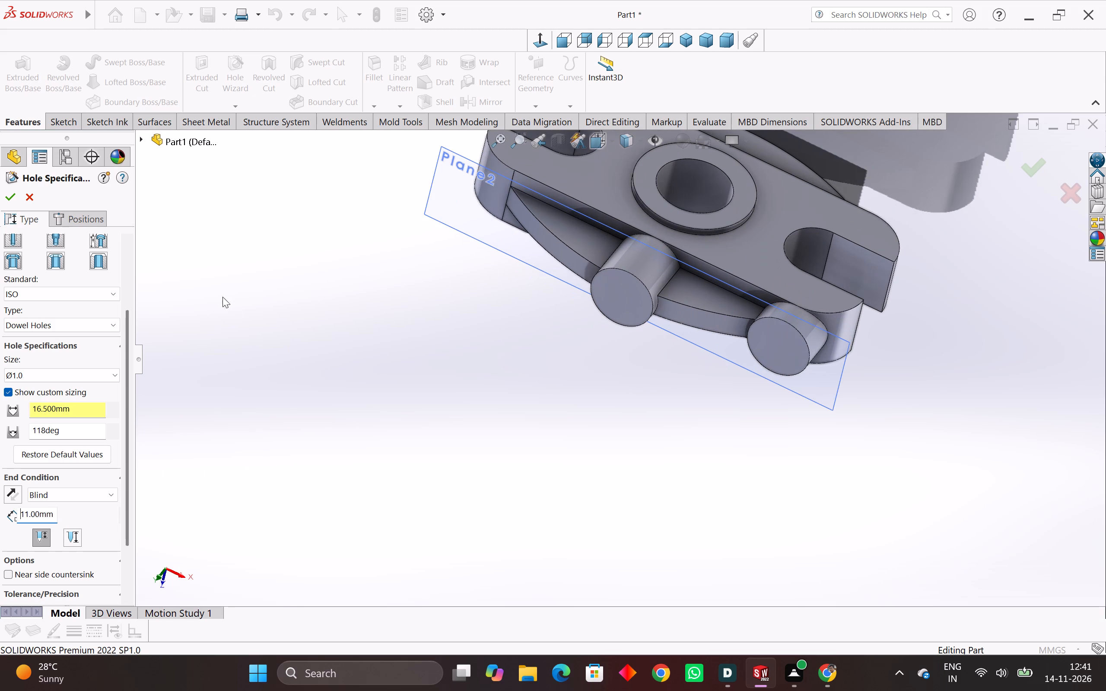
pyautogui.click(73, 223)
pyautogui.click(617, 296)
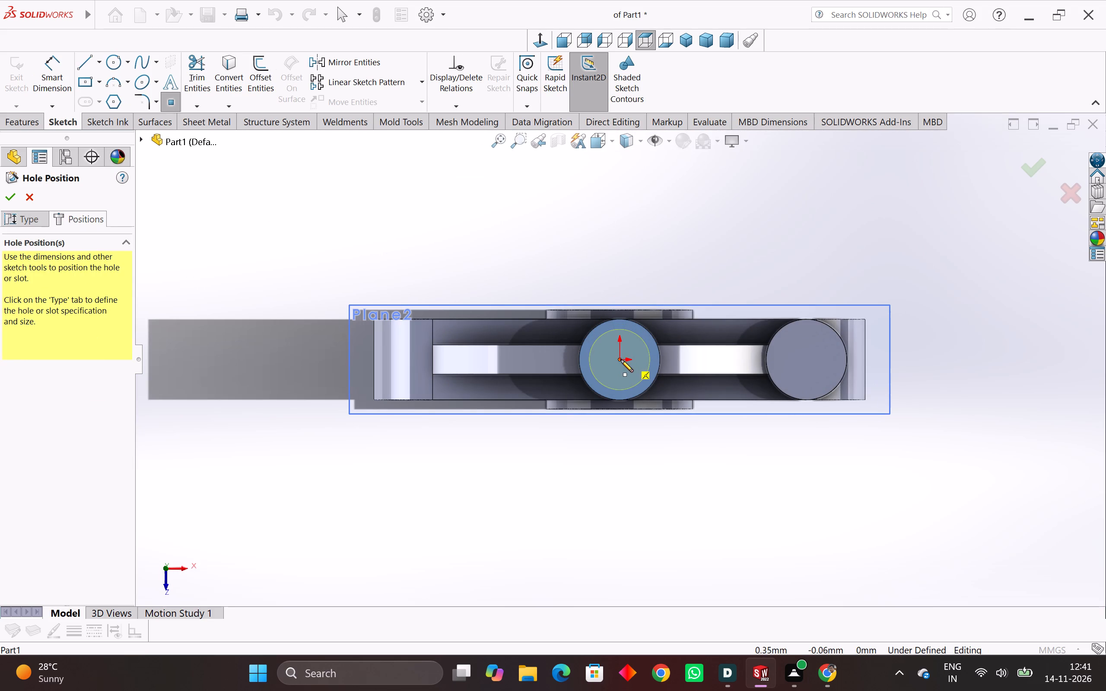
pyautogui.click(621, 360)
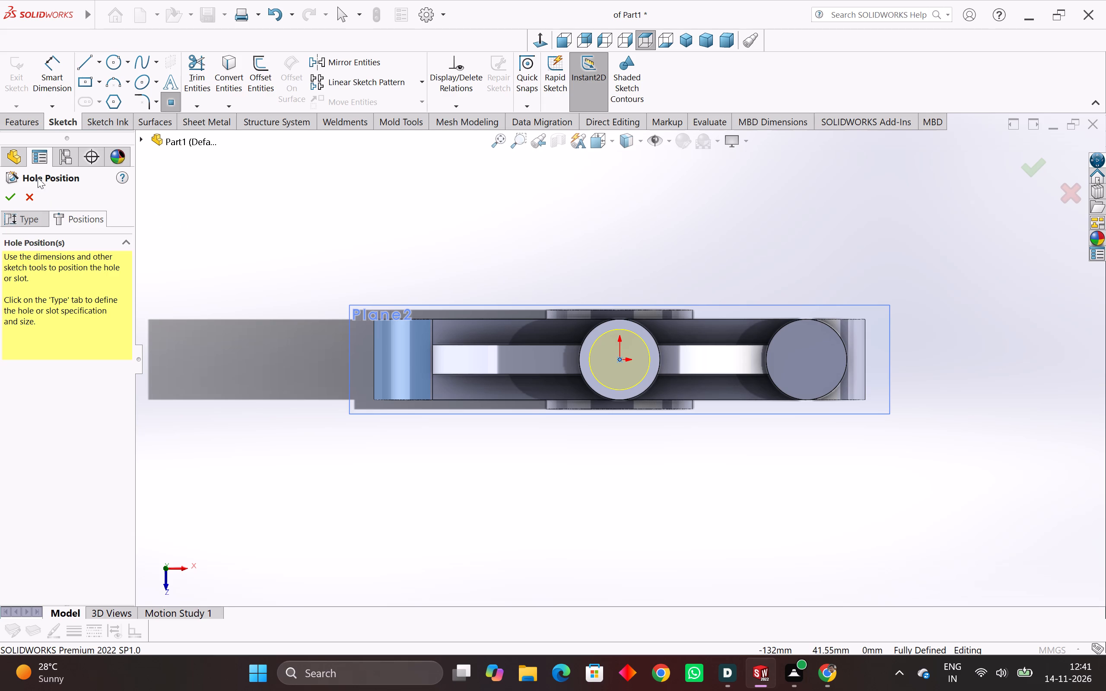
pyautogui.click(13, 197)
# Examine the new hole in the middle side boss, including its bottom and rim, from several angles.
pyautogui.moveTo(543, 269); pyautogui.dragTo(469, 343, button='middle')
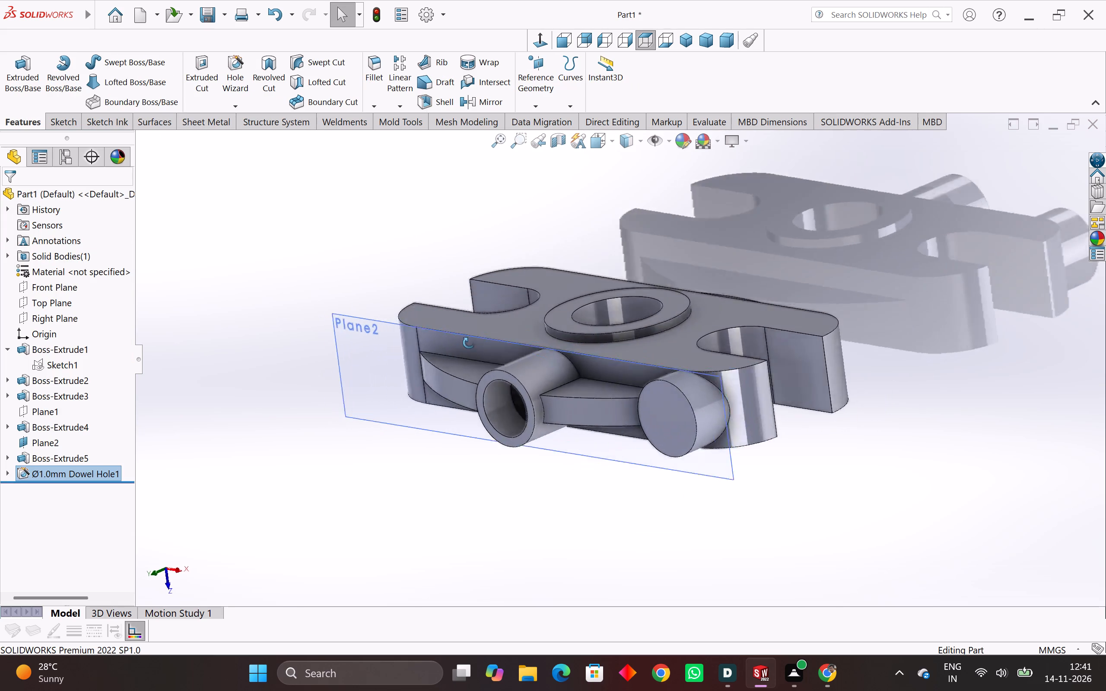
pyautogui.moveTo(469, 343); pyautogui.dragTo(548, 393, button='middle')
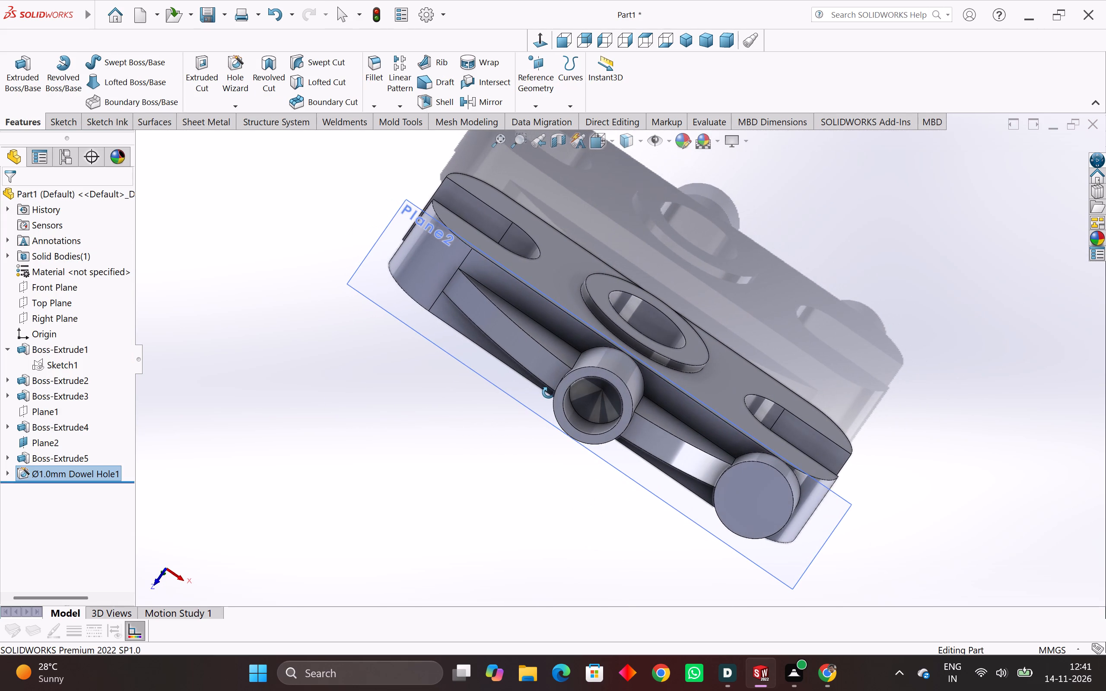
pyautogui.moveTo(548, 393); pyautogui.dragTo(549, 411, button='middle')
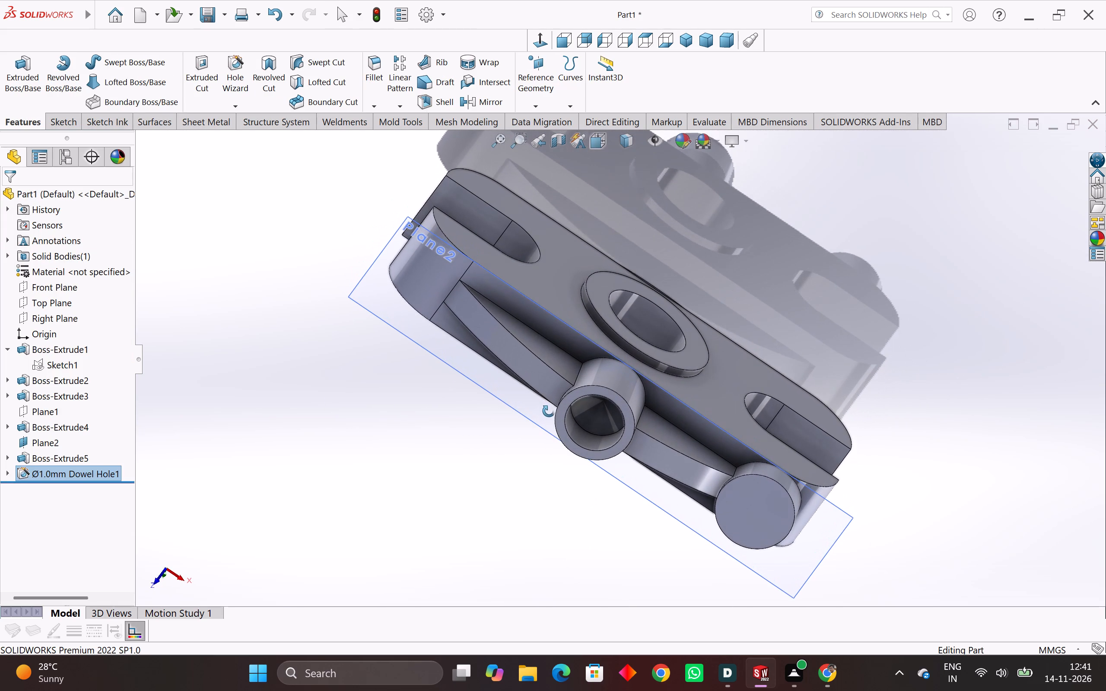
pyautogui.moveTo(549, 411); pyautogui.dragTo(545, 413, button='middle')
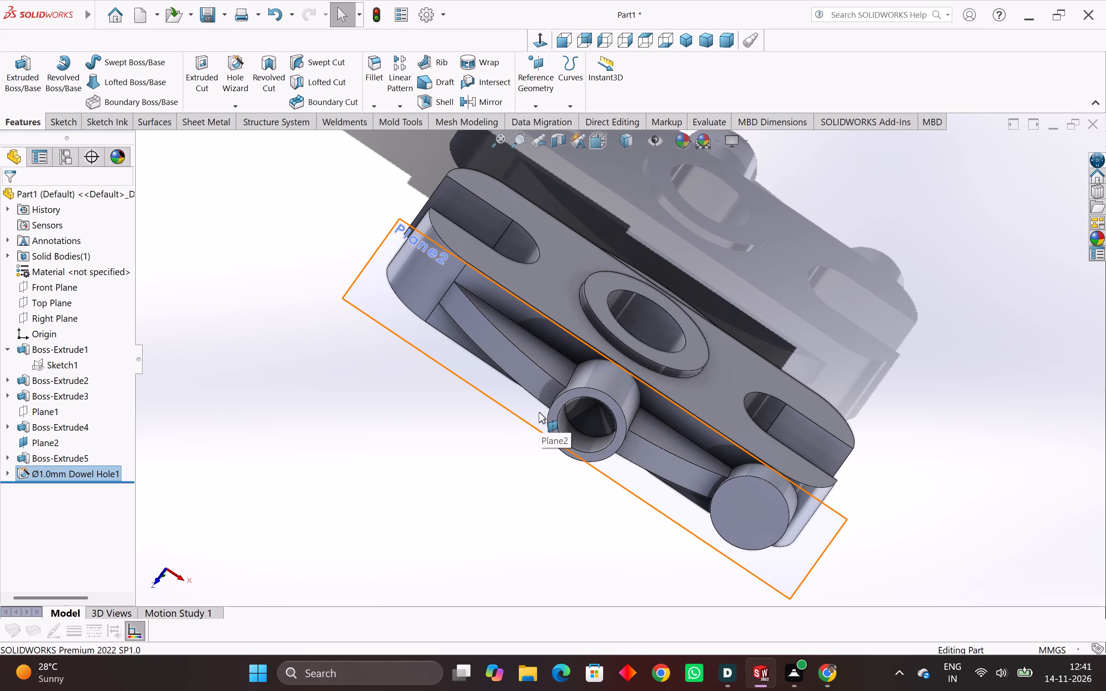
pyautogui.moveTo(571, 395); pyautogui.dragTo(546, 420, button='middle')
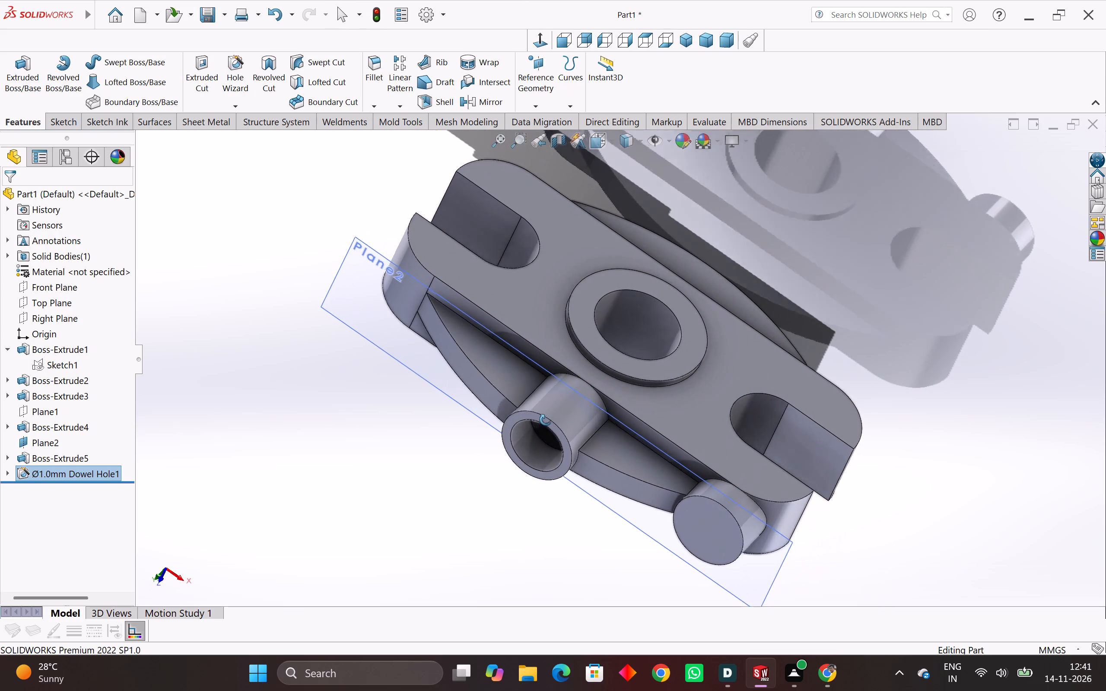
pyautogui.moveTo(546, 420); pyautogui.dragTo(553, 407, button='middle')
pyautogui.click(553, 429)
pyautogui.moveTo(553, 429); pyautogui.dragTo(514, 453, button='middle')
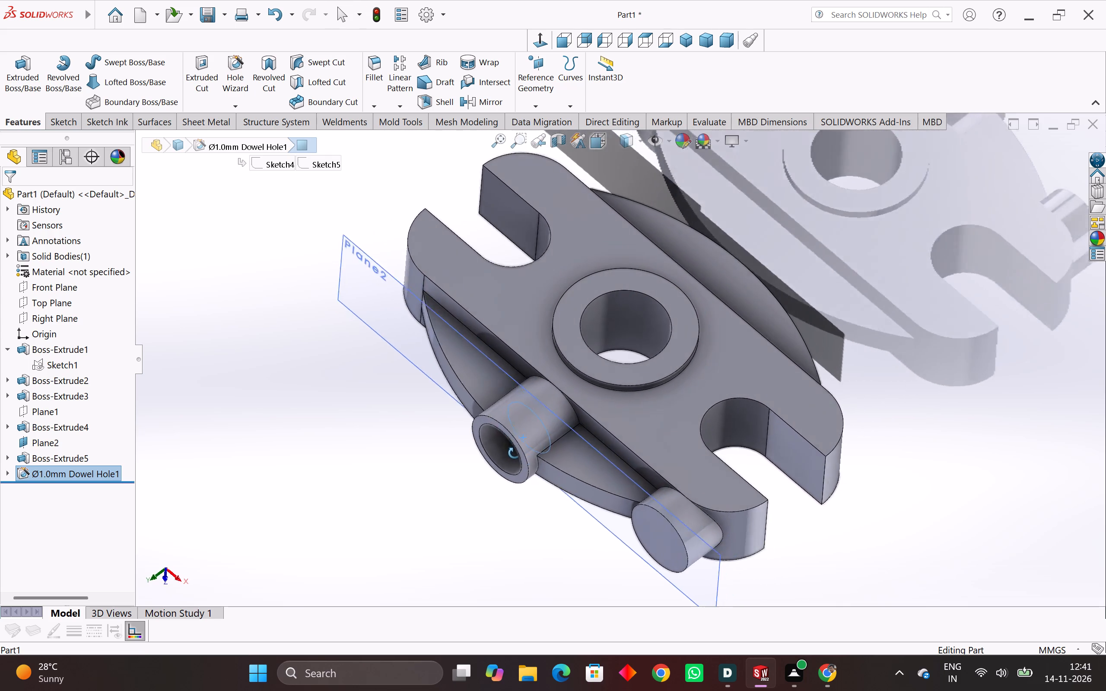
pyautogui.moveTo(514, 453); pyautogui.dragTo(496, 479, button='middle')
pyautogui.click(490, 464)
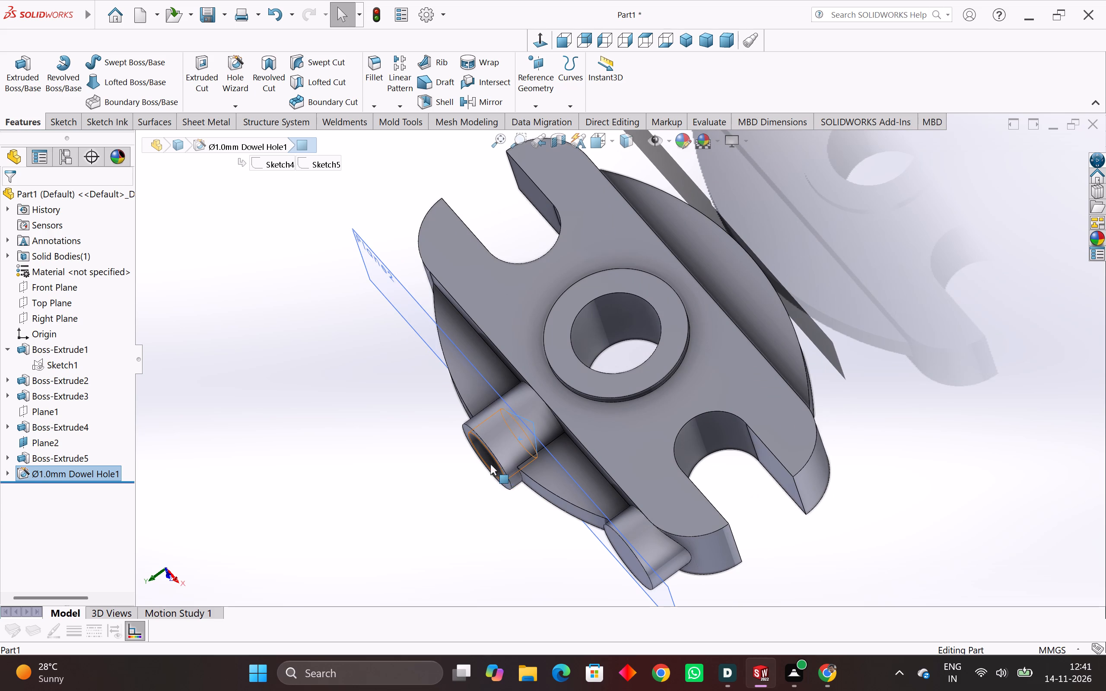
pyautogui.moveTo(490, 464); pyautogui.dragTo(496, 463, button='middle')
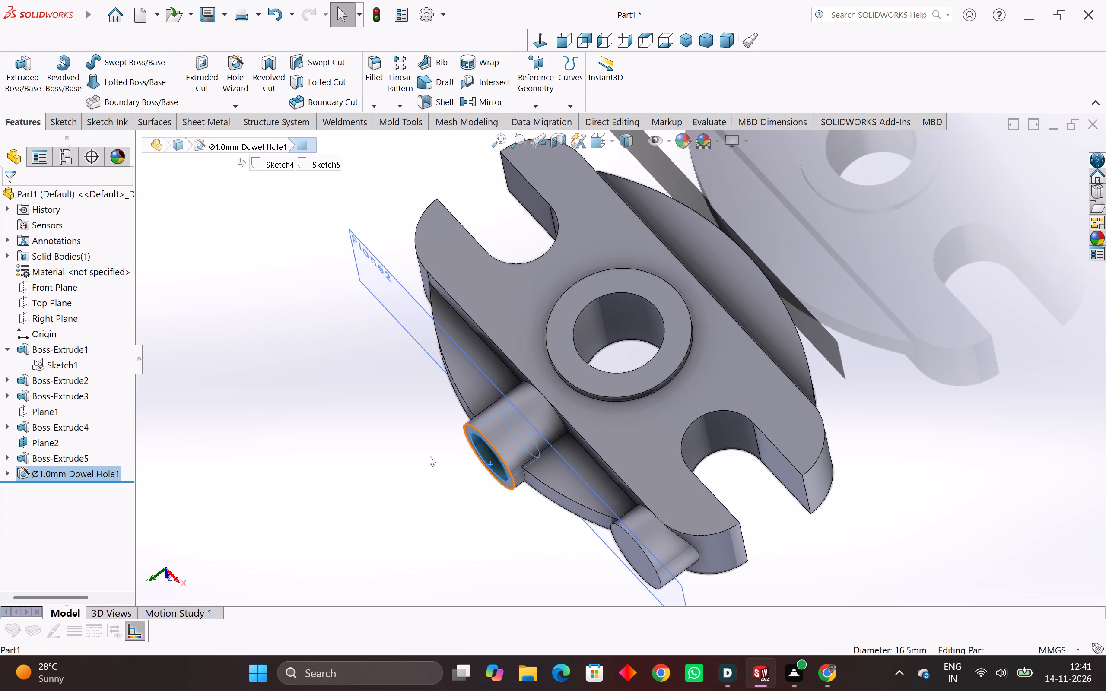
pyautogui.click(423, 454)
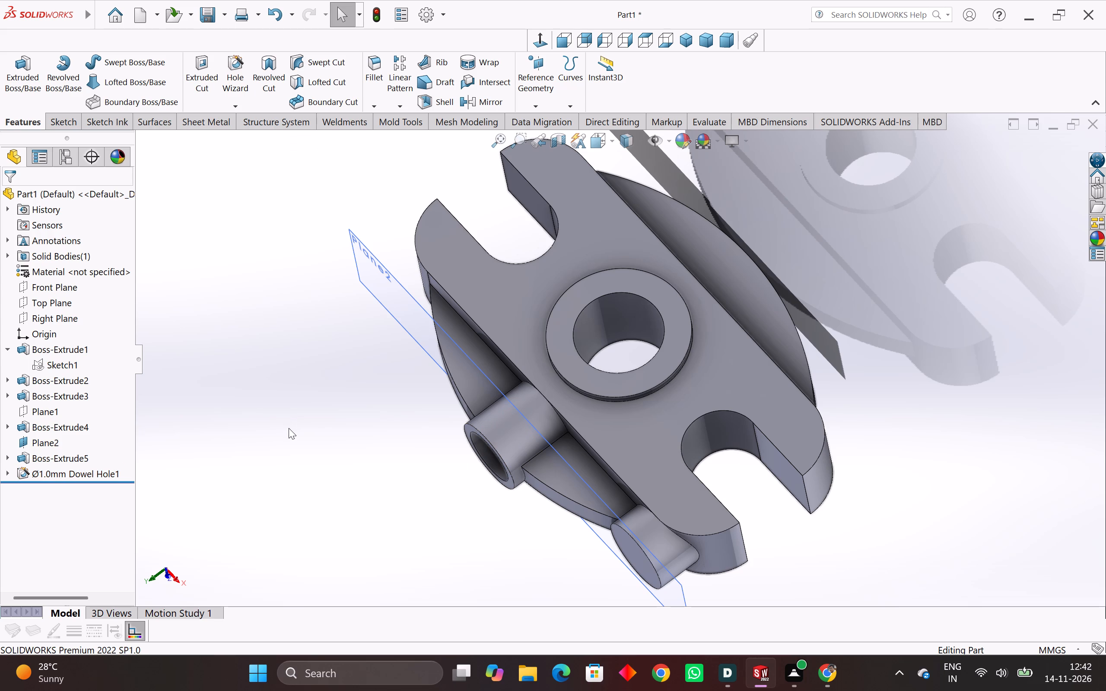
# Edit the dowel hole feature and change its specification to a legacy hole of the Simple type.
pyautogui.rightClick(87, 479)
pyautogui.click(180, 442)
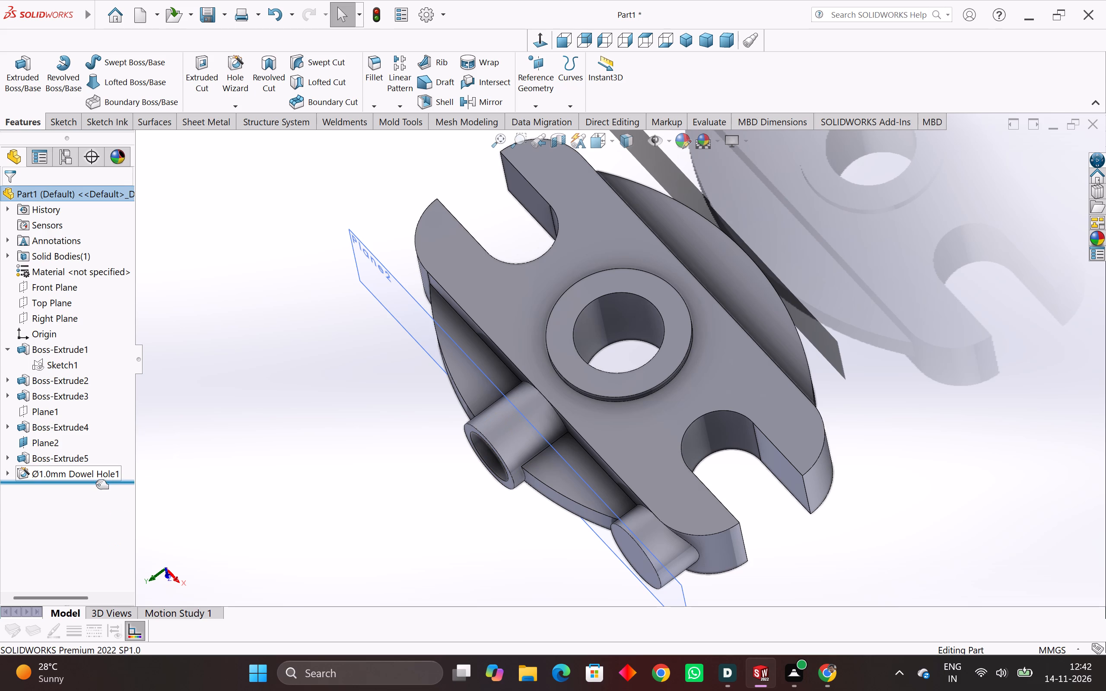
pyautogui.rightClick(98, 474)
pyautogui.click(104, 282)
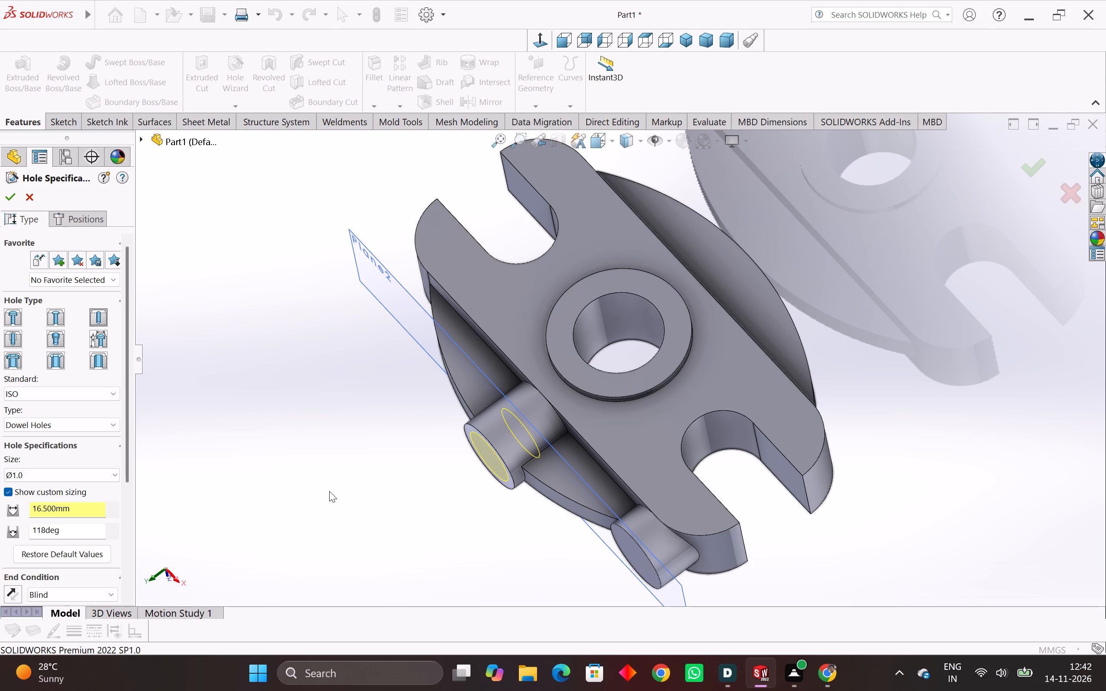
pyautogui.click(115, 336)
pyautogui.click(99, 341)
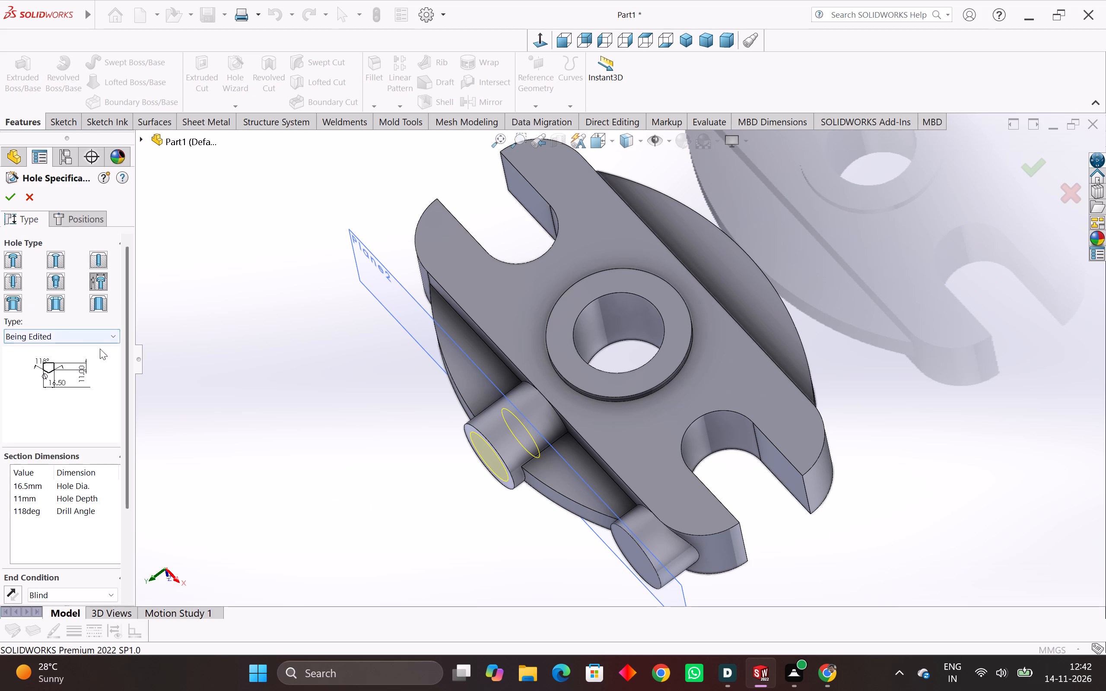
pyautogui.scroll(-1, 71, 490)
pyautogui.click(76, 339)
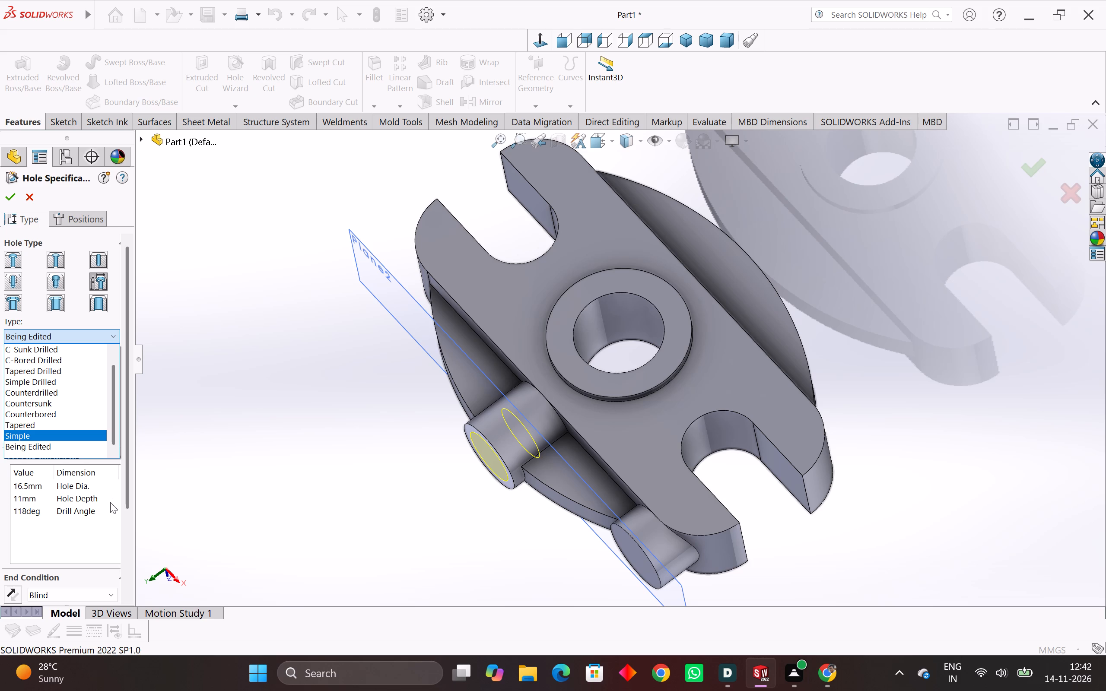
pyautogui.click(26, 436)
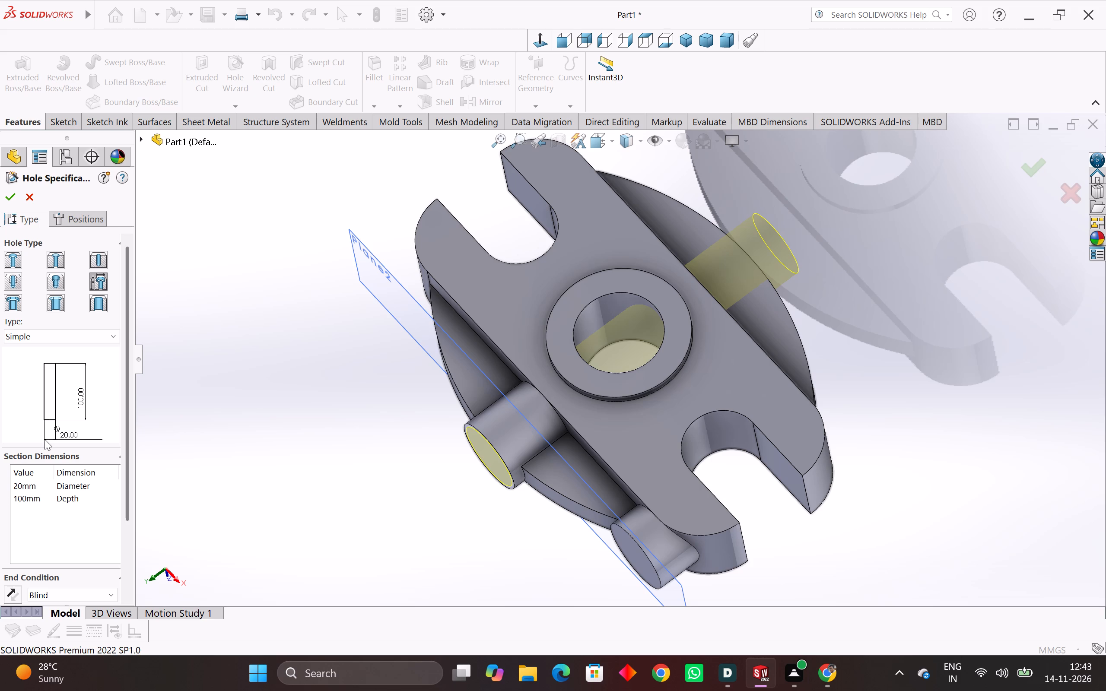
# Set the simple hole's diameter to 16.5 mm and its depth to 11 mm, and apply the edit.
pyautogui.doubleClick(28, 482)
pyautogui.press('1')
pyautogui.press('6')
pyautogui.write('.5')
pyautogui.press('Return')
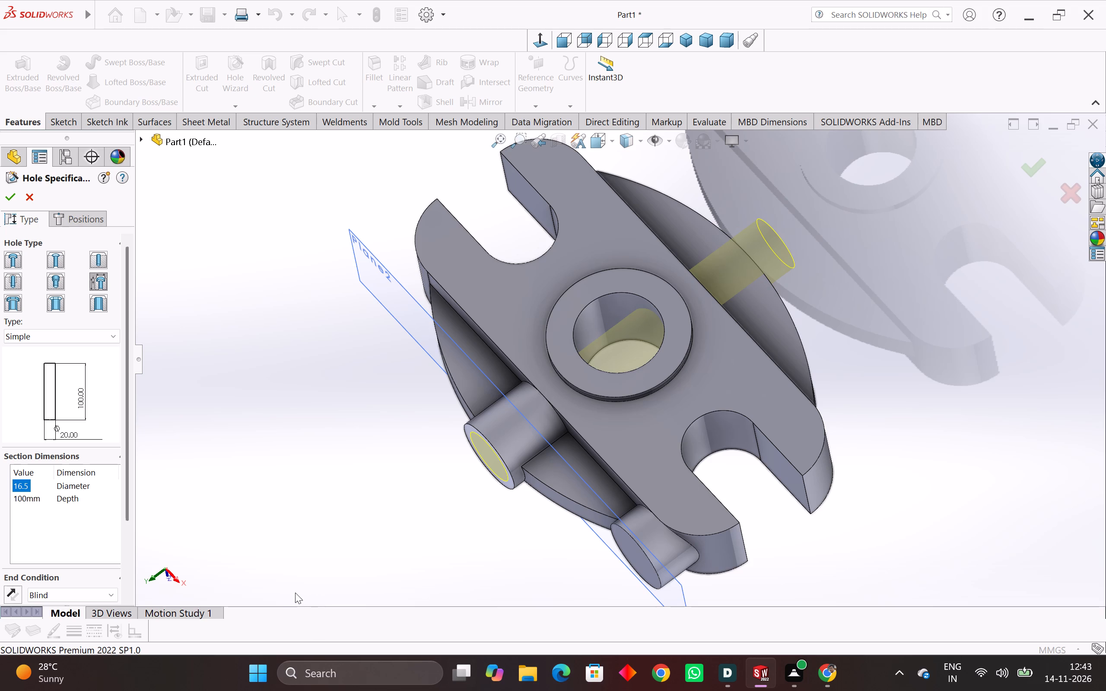
pyautogui.doubleClick(22, 498)
pyautogui.write('11')
pyautogui.press('Return')
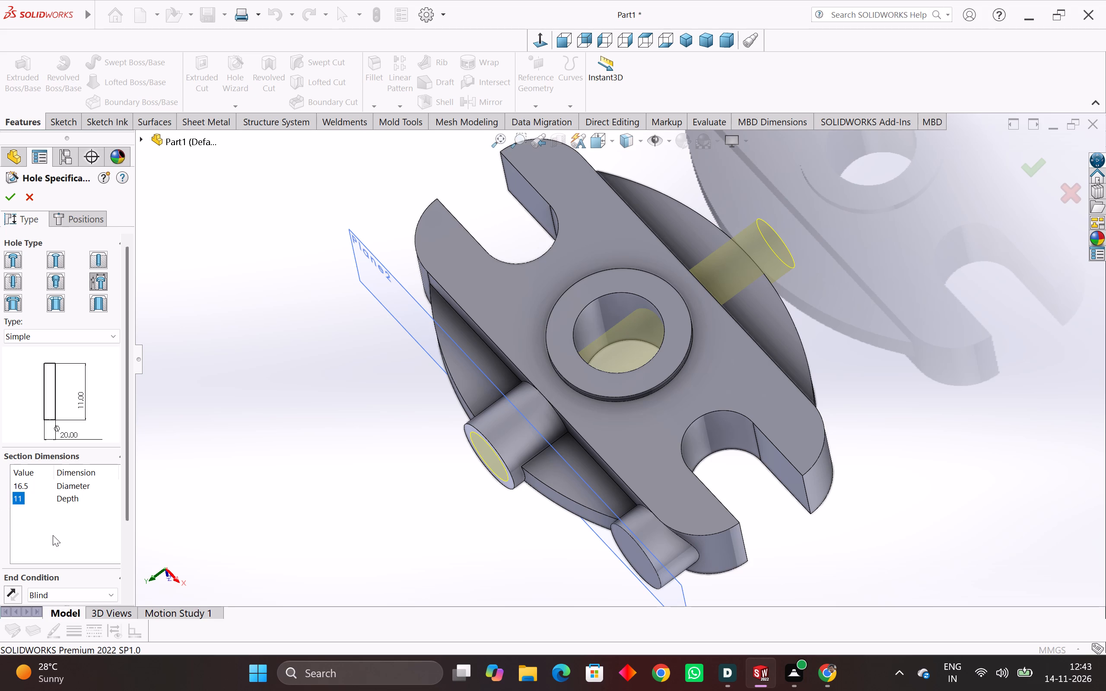
pyautogui.click(14, 194)
# Start a new Hole Wizard legacy hole of the Simple type with 10.5 mm diameter and 8 mm depth.
pyautogui.moveTo(410, 419); pyautogui.dragTo(441, 381, button='middle')
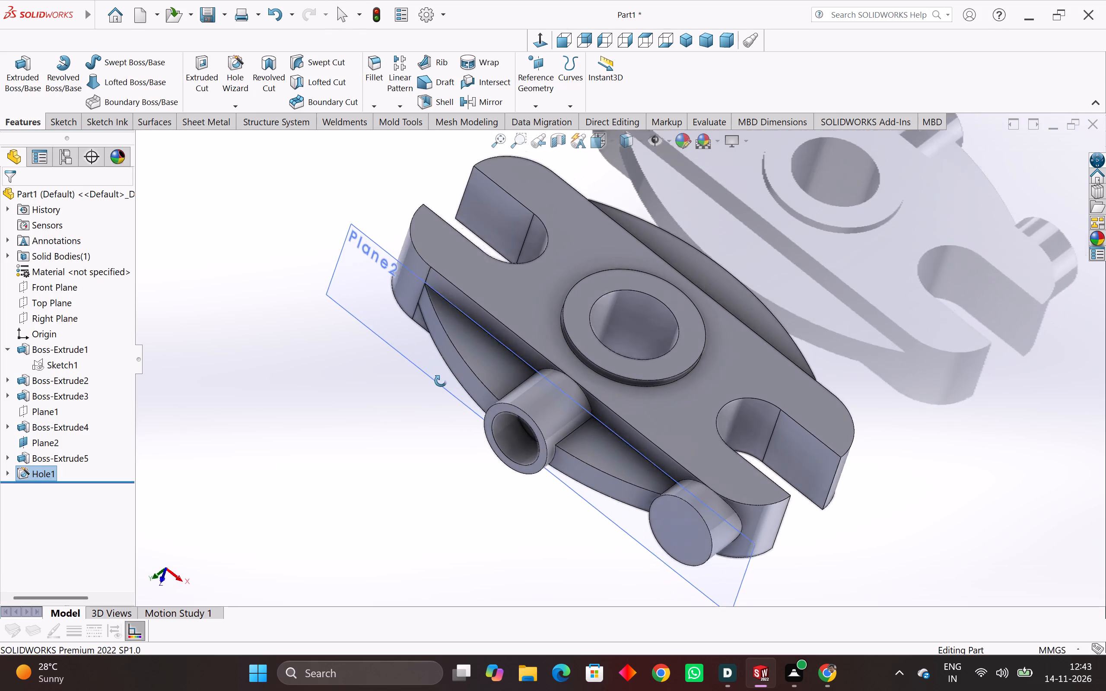
pyautogui.moveTo(441, 381); pyautogui.dragTo(445, 377, button='middle')
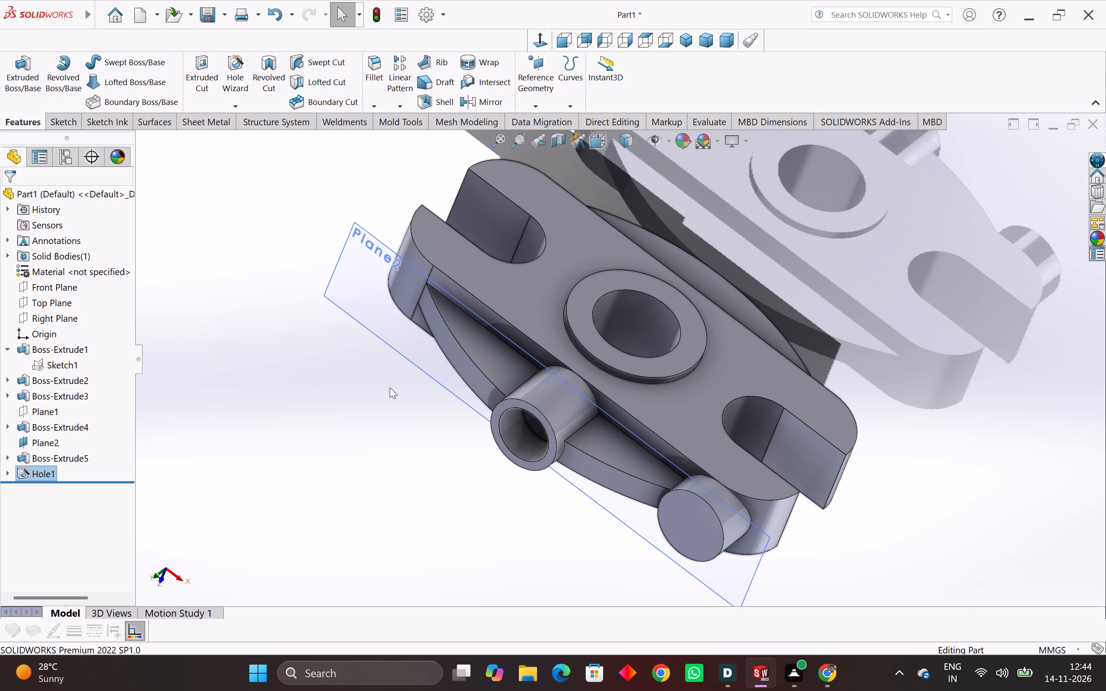
pyautogui.click(239, 84)
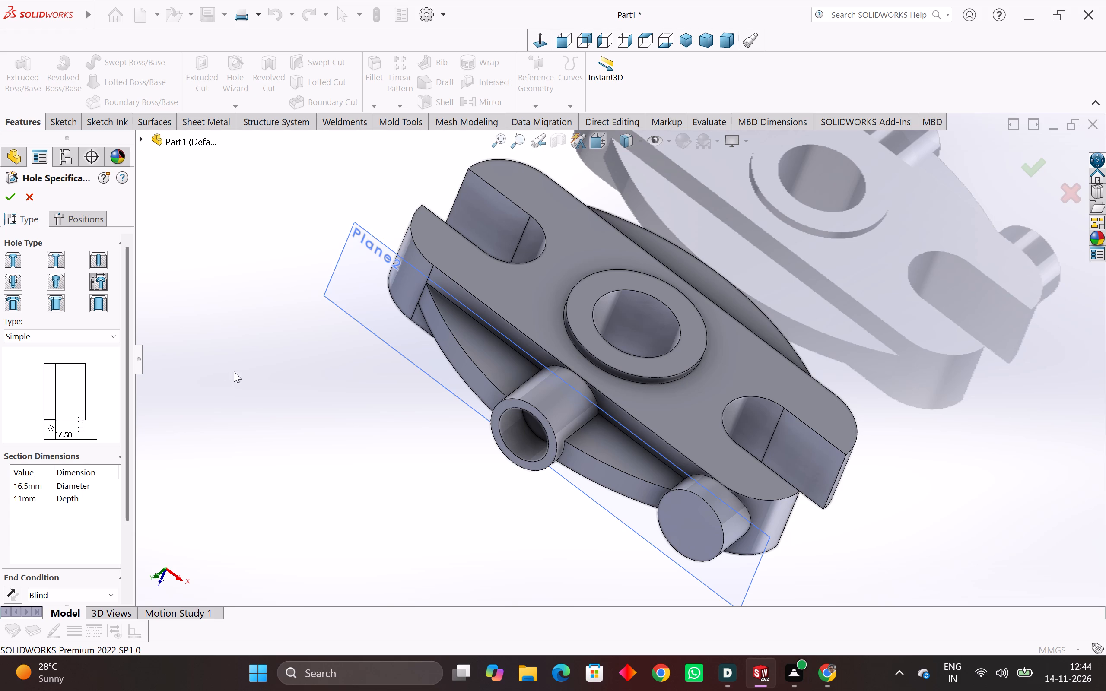
pyautogui.moveTo(279, 376); pyautogui.dragTo(308, 355, button='middle')
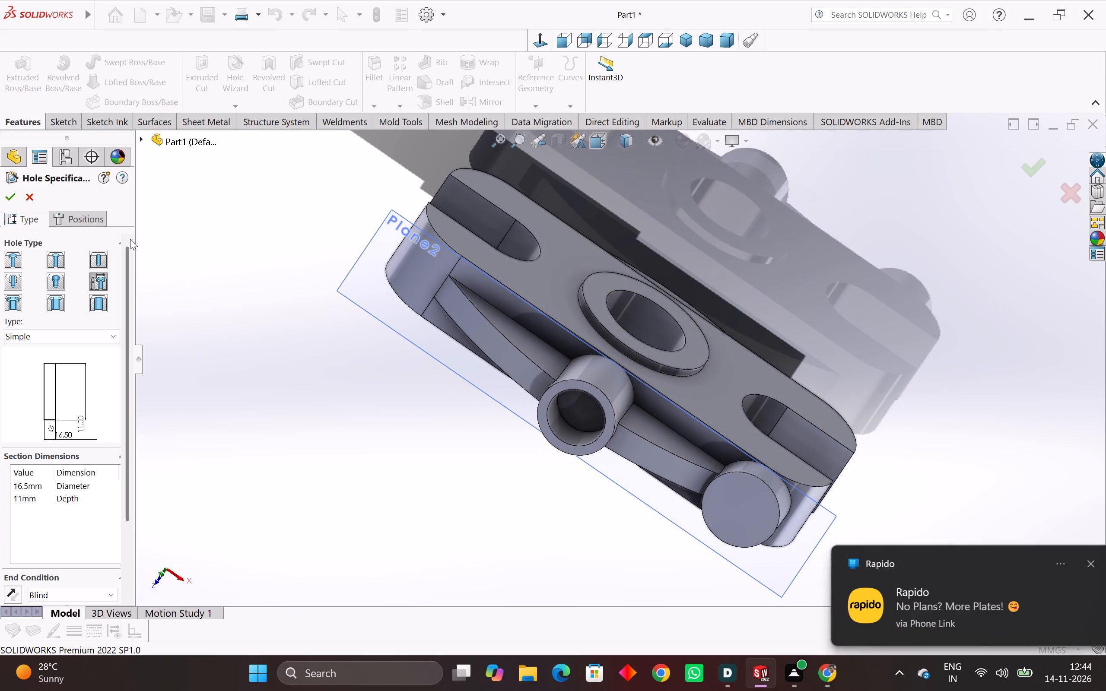
pyautogui.click(86, 216)
pyautogui.click(572, 406)
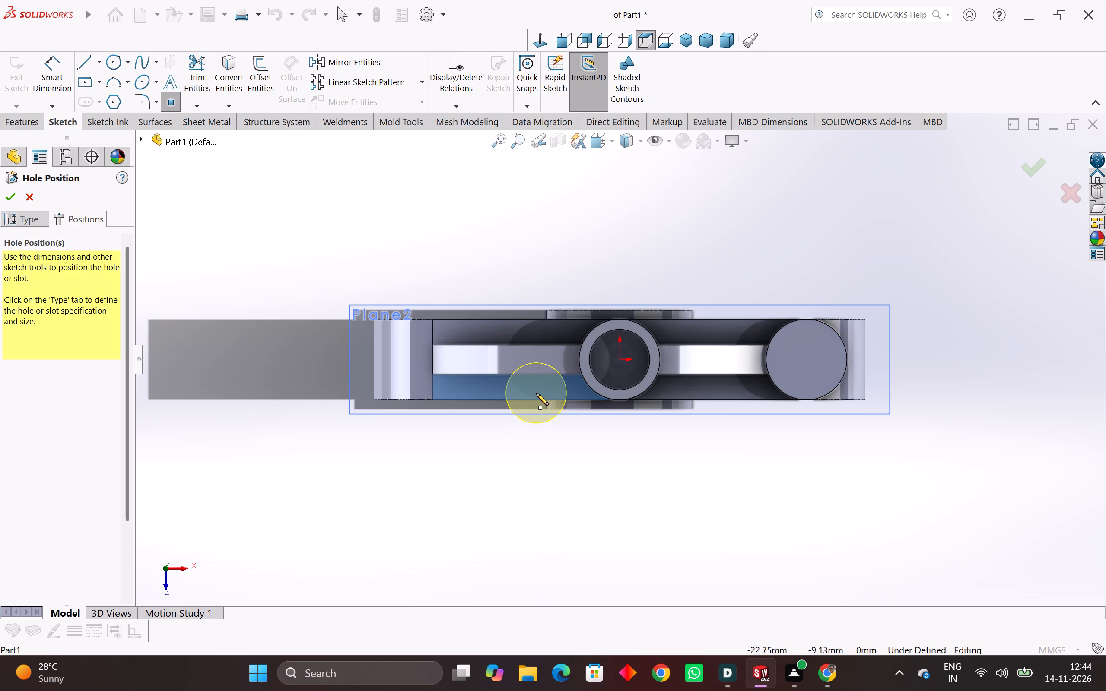
pyautogui.click(29, 219)
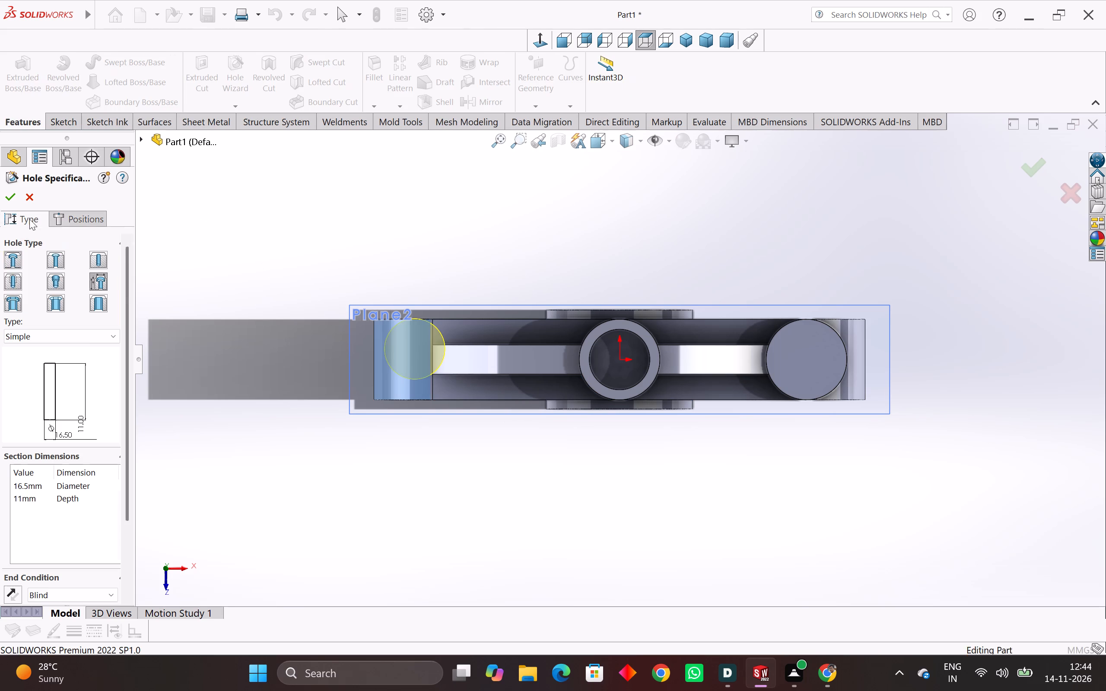
pyautogui.doubleClick(32, 486)
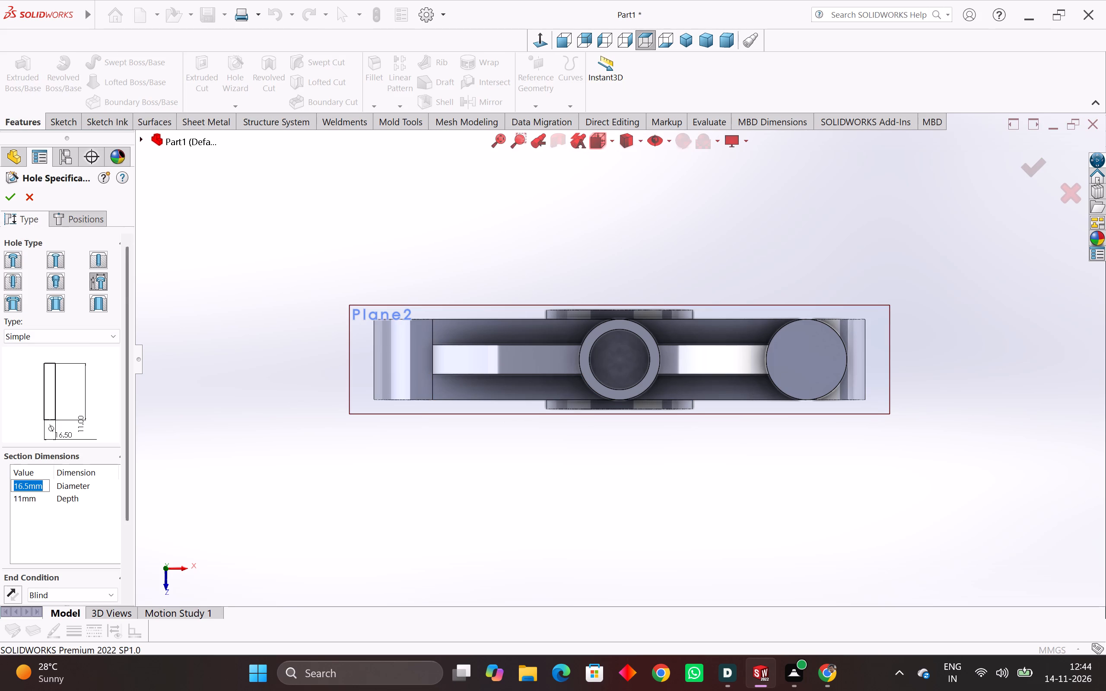
pyautogui.write('10')
pyautogui.press('Return')
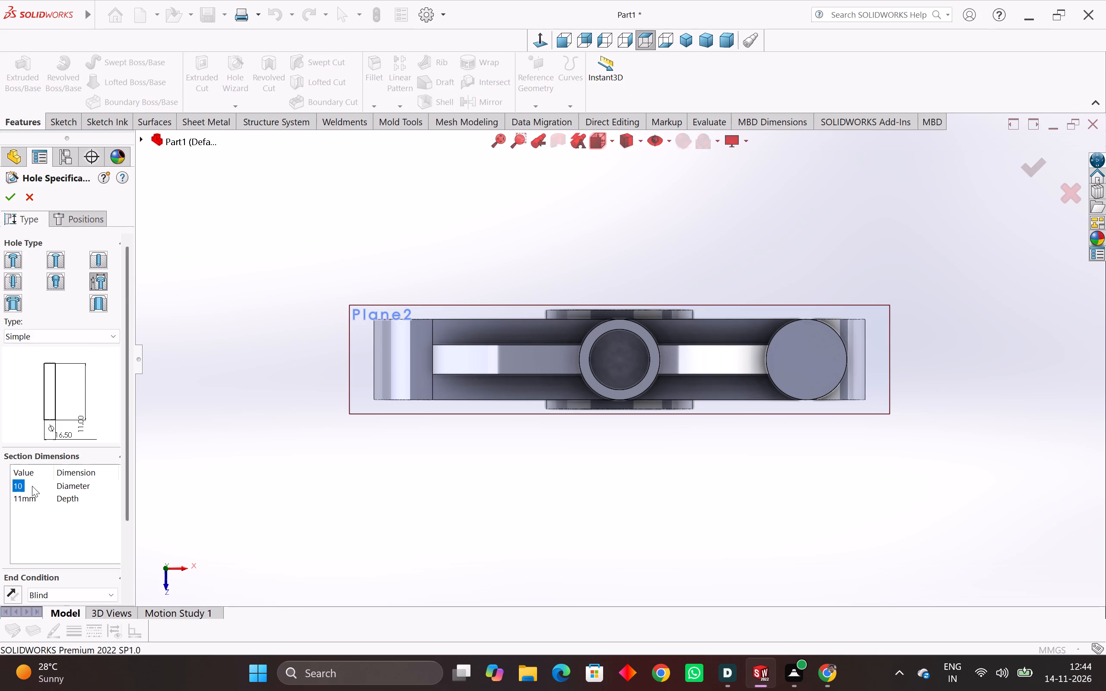
pyautogui.click(40, 499)
pyautogui.doubleClick(34, 500)
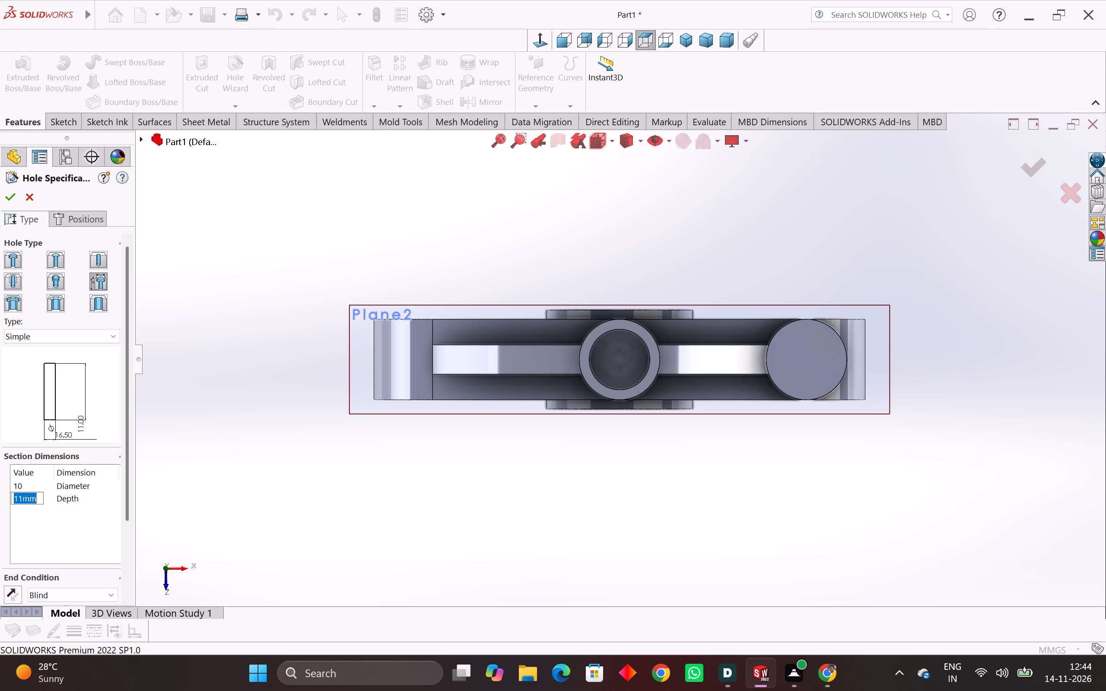
pyautogui.press('8')
pyautogui.press('Return')
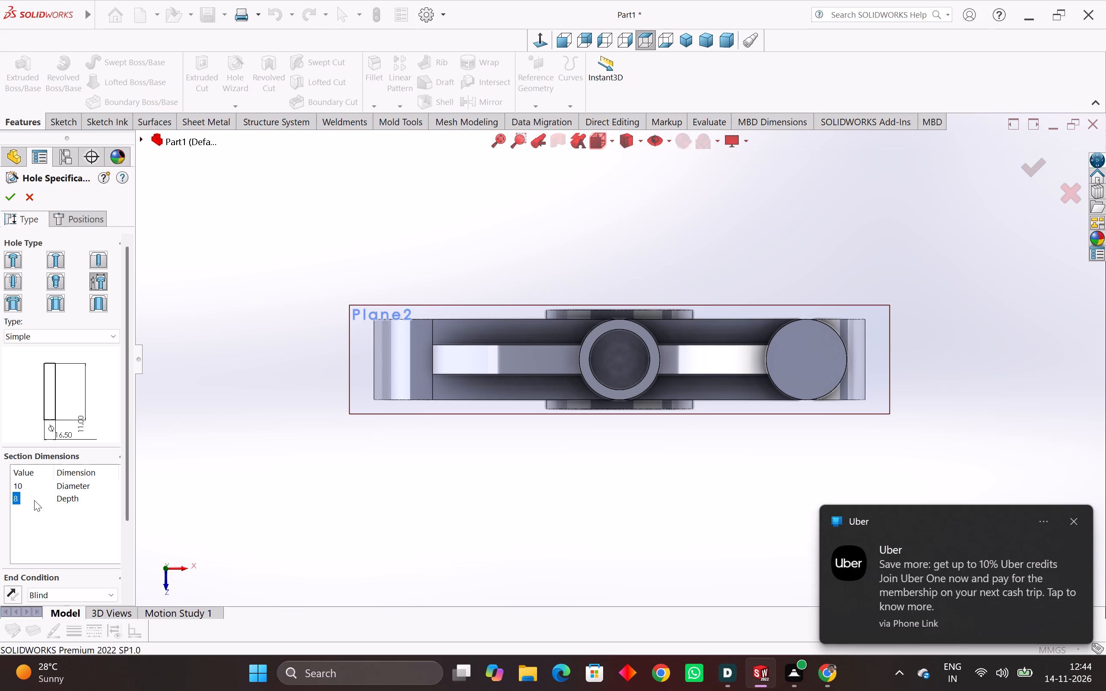
pyautogui.doubleClick(23, 481)
pyautogui.write('10.5')
pyautogui.press('Return')
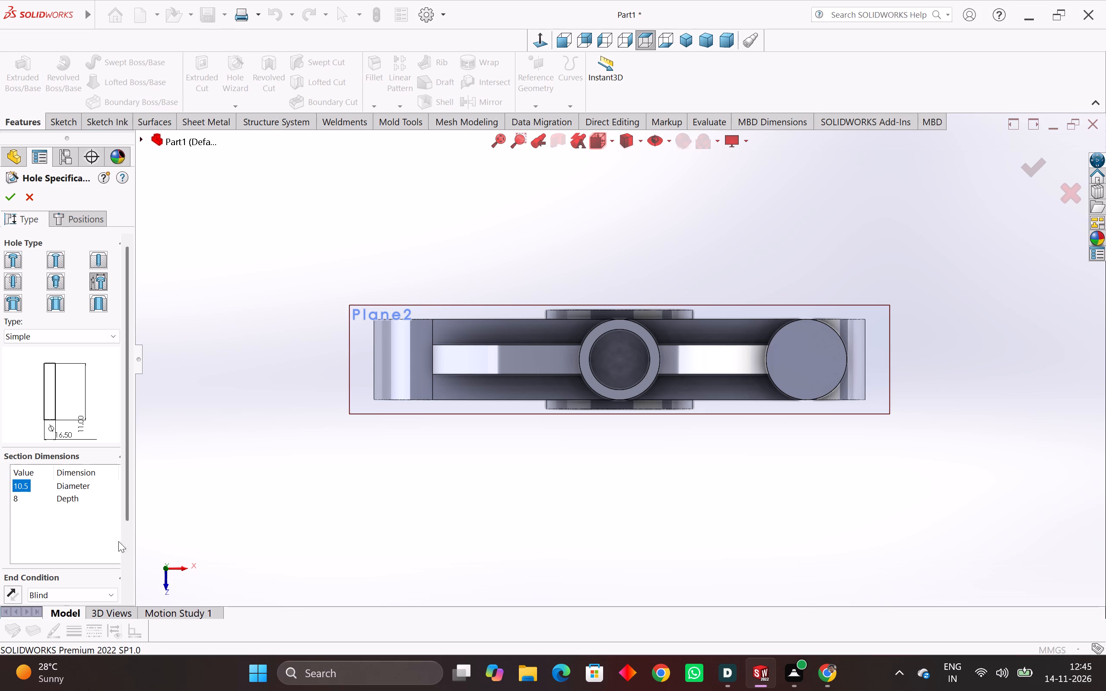
# Place the hole at the centre of the existing bore's floor in the middle side boss and finish the feature.
pyautogui.click(549, 520)
pyautogui.moveTo(604, 359); pyautogui.dragTo(602, 360, button='middle')
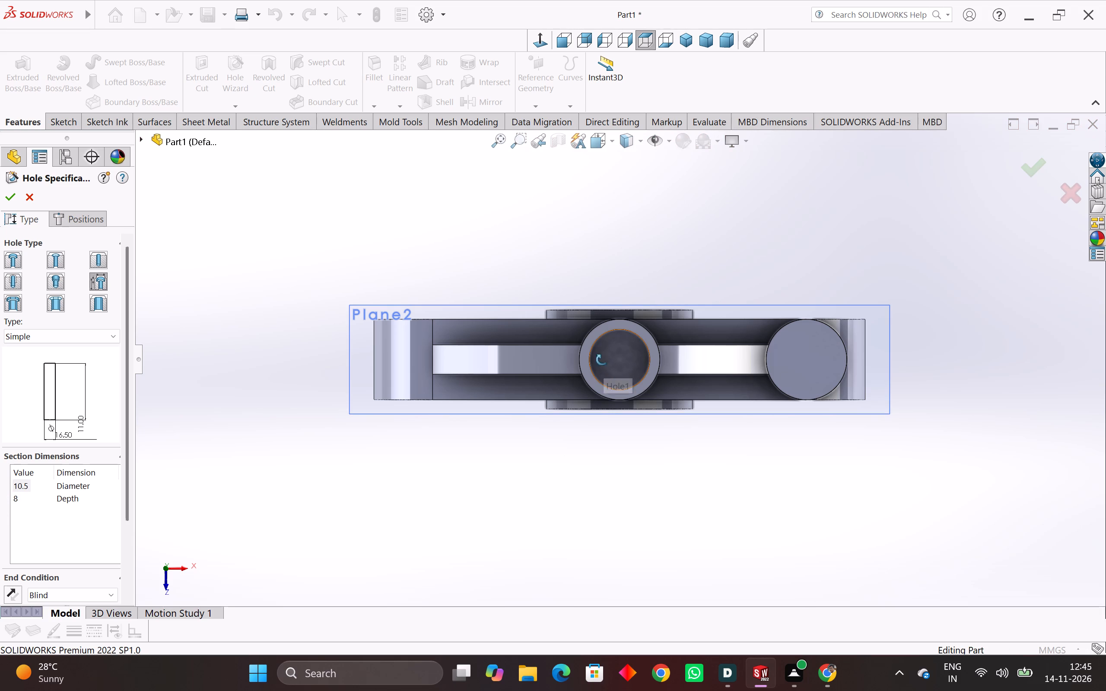
pyautogui.moveTo(602, 360); pyautogui.dragTo(572, 392, button='middle')
pyautogui.click(82, 222)
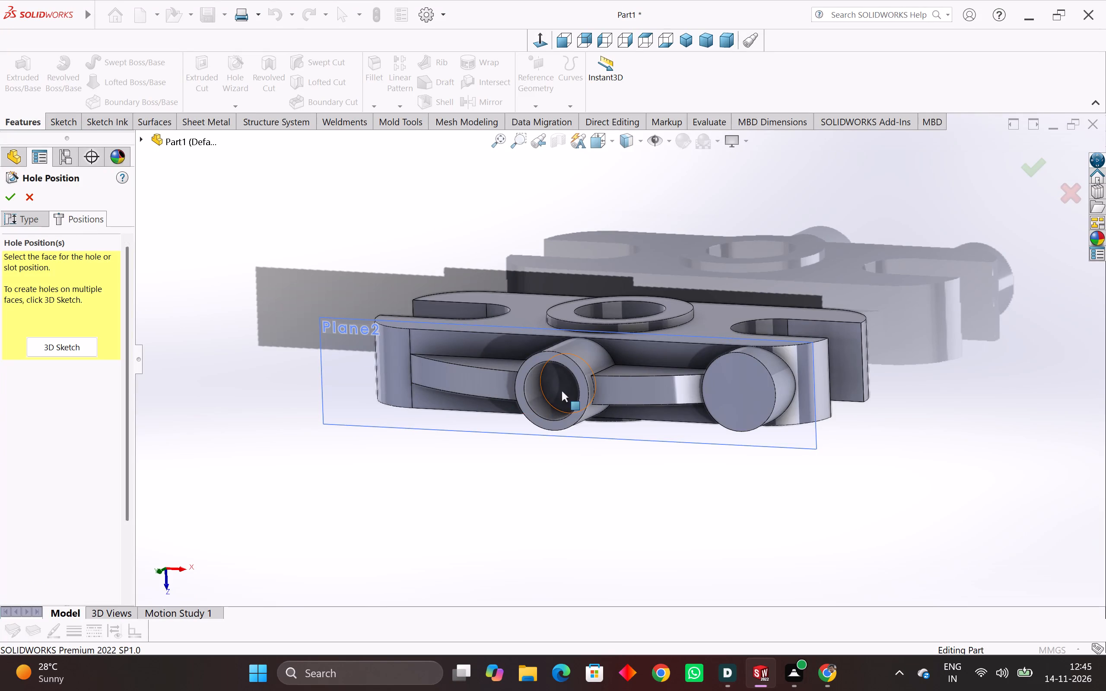
pyautogui.click(569, 387)
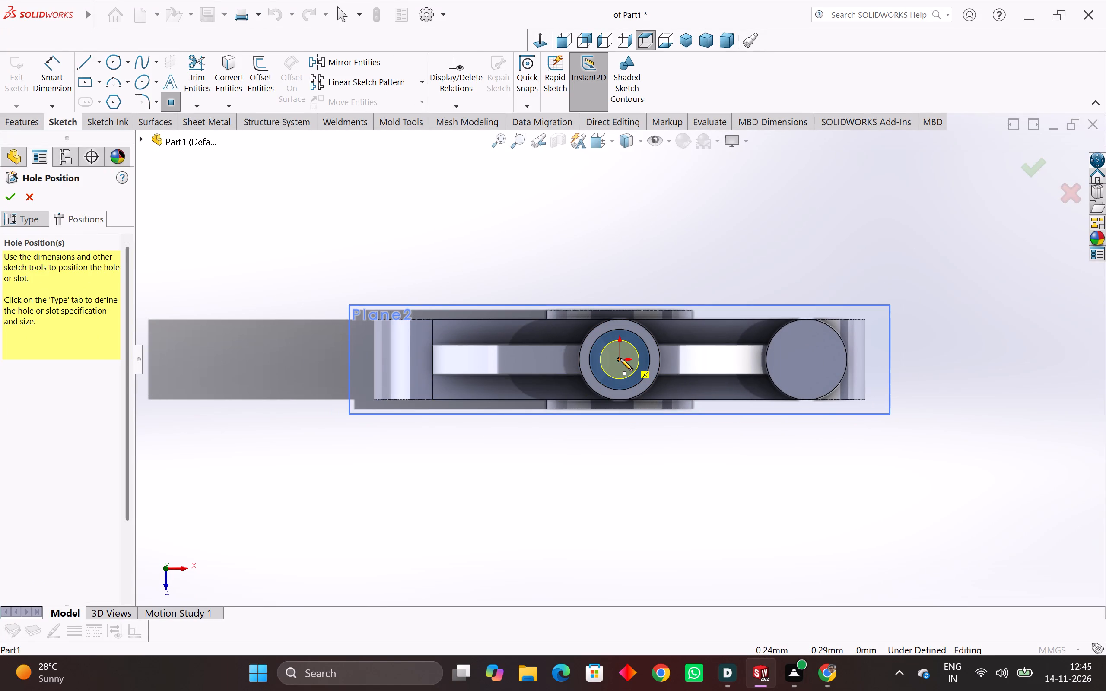
pyautogui.click(620, 358)
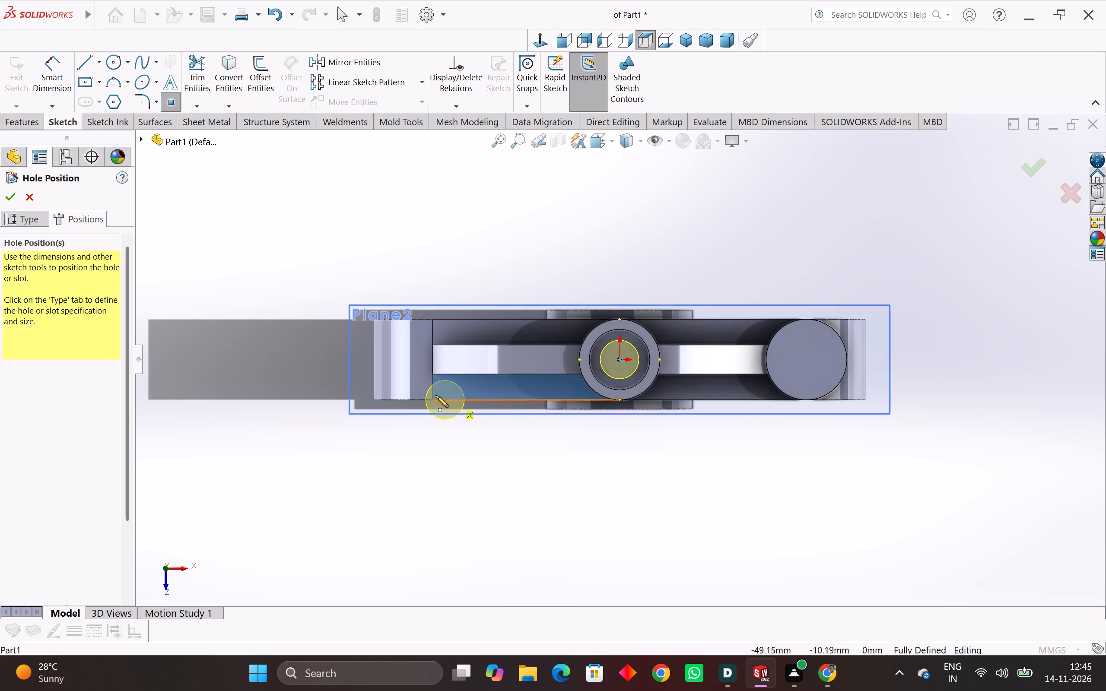
pyautogui.click(11, 196)
# Edit the new 10.5 mm hole feature to add a second hole position at the centre of the solid side boss's end face.
pyautogui.moveTo(523, 349); pyautogui.dragTo(477, 408, button='middle')
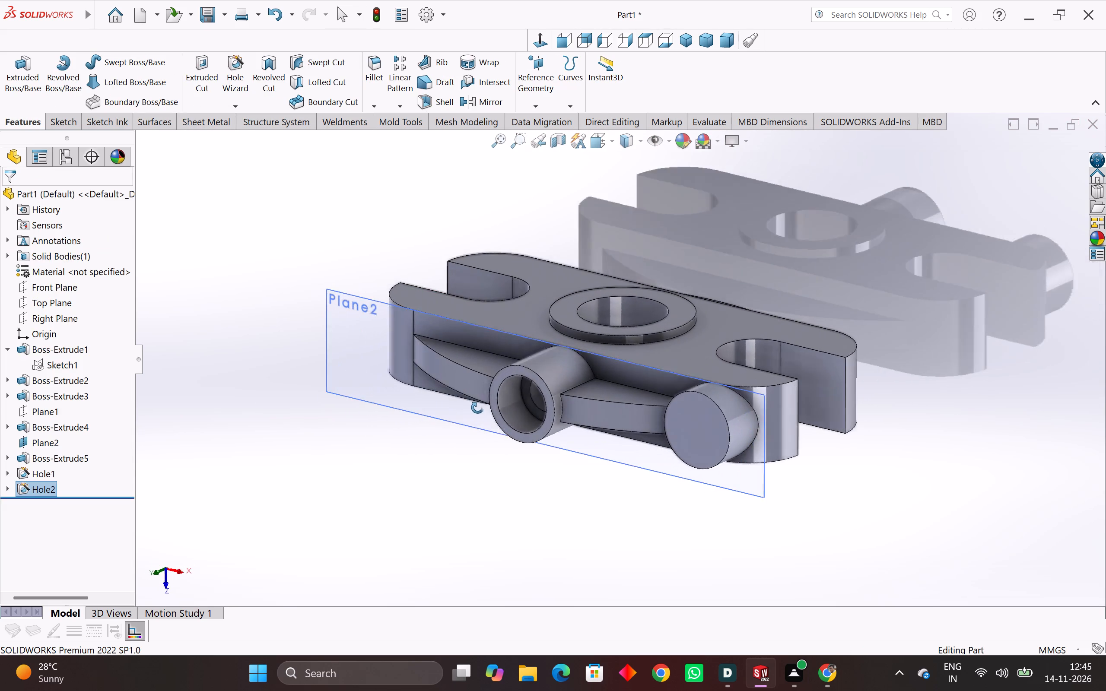
pyautogui.moveTo(477, 408); pyautogui.dragTo(504, 396, button='middle')
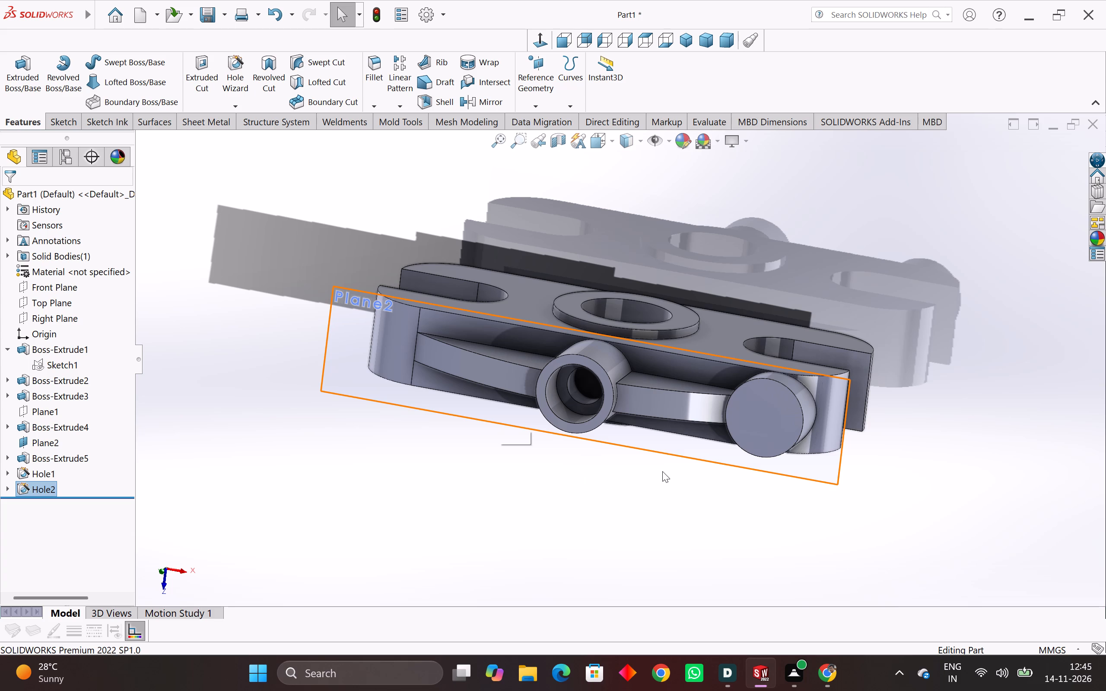
pyautogui.moveTo(671, 468); pyautogui.dragTo(661, 492, button='middle')
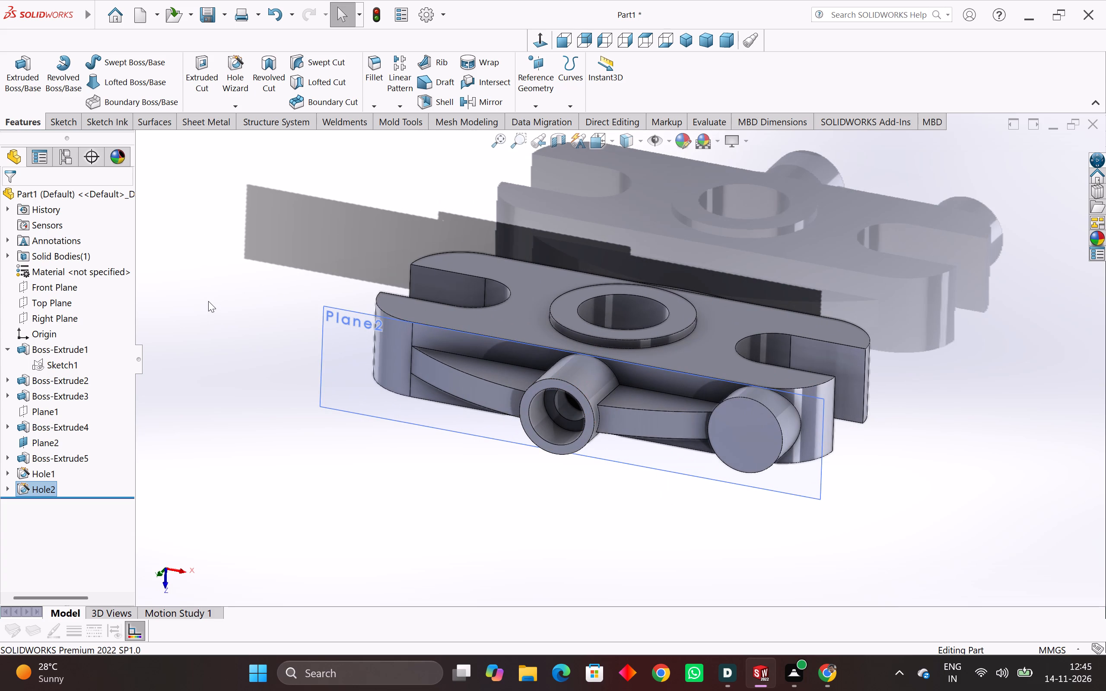
pyautogui.click(208, 301)
pyautogui.rightClick(46, 486)
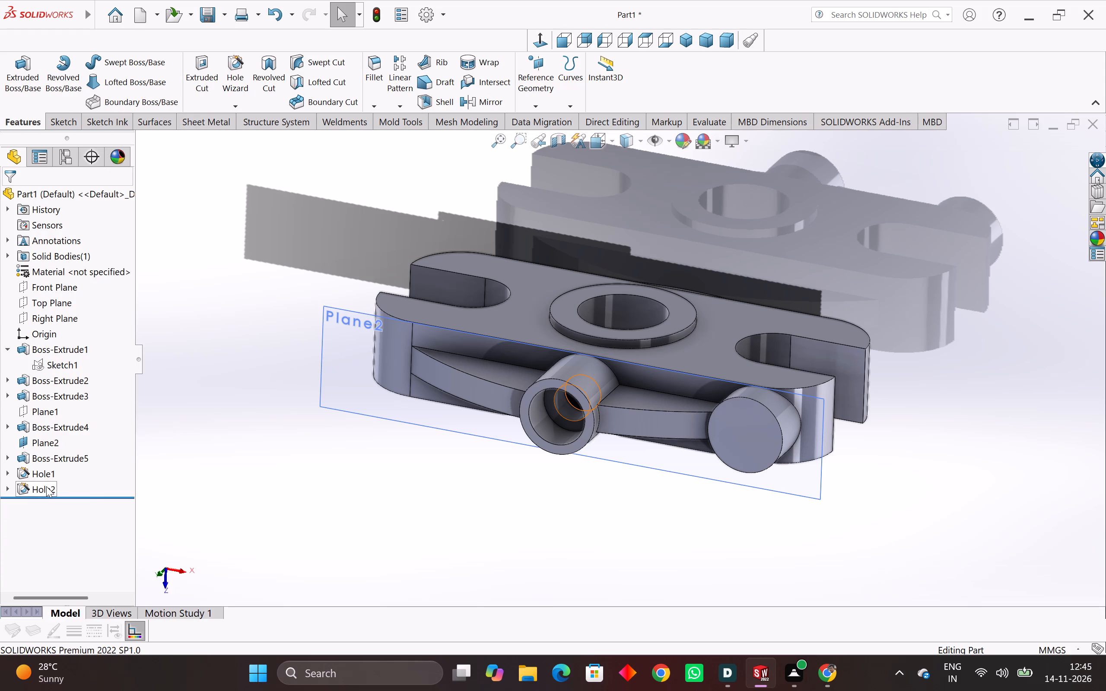
pyautogui.click(60, 282)
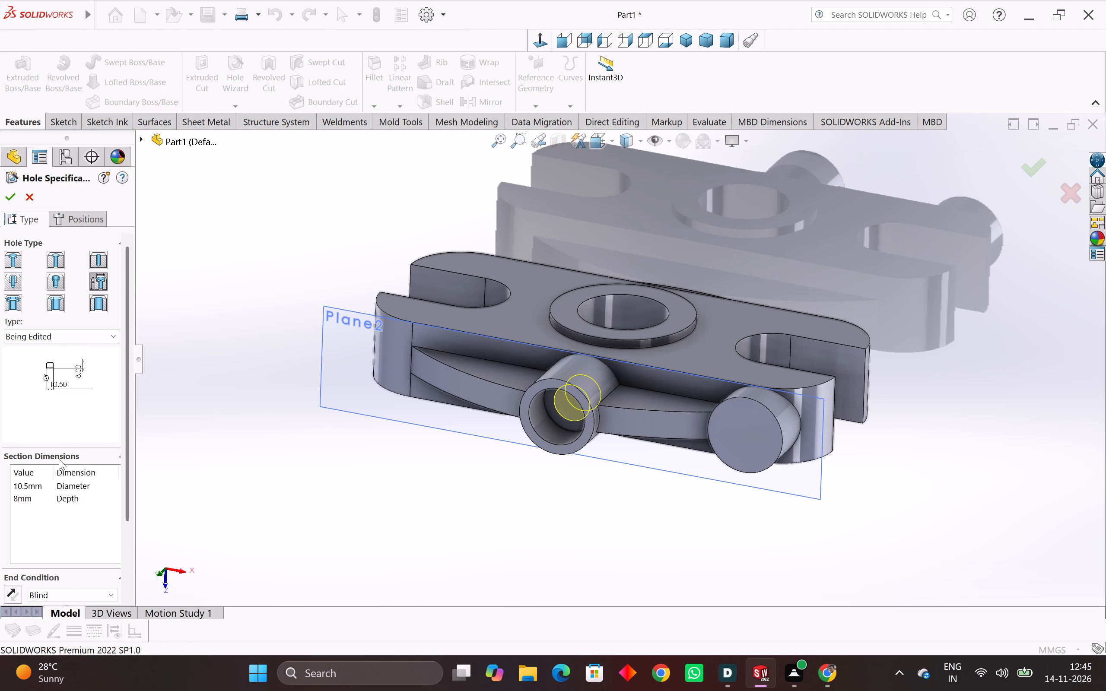
pyautogui.click(79, 220)
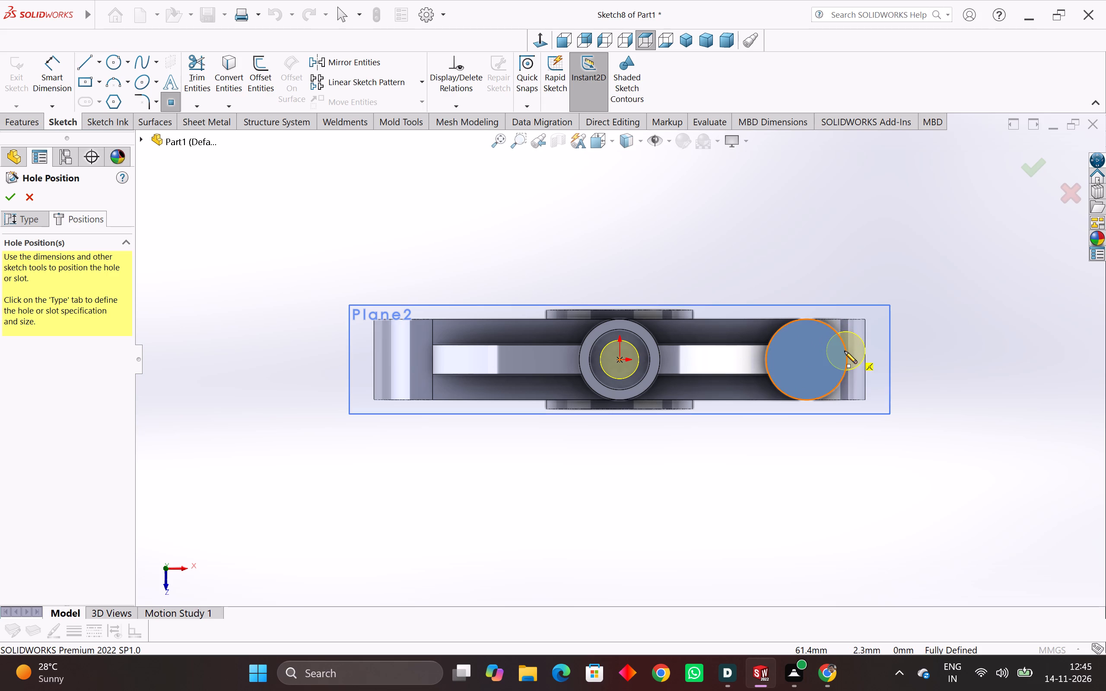
pyautogui.click(806, 358)
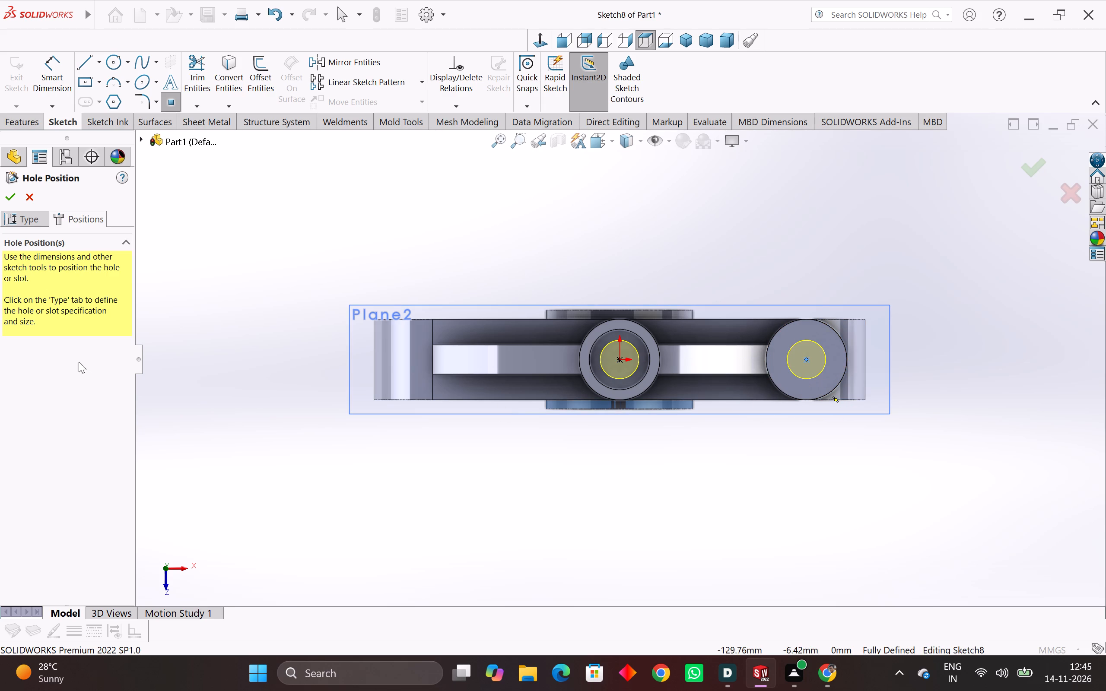
pyautogui.click(14, 199)
# Examine the holes in both side bosses from several angles.
pyautogui.moveTo(643, 360); pyautogui.dragTo(491, 461, button='middle')
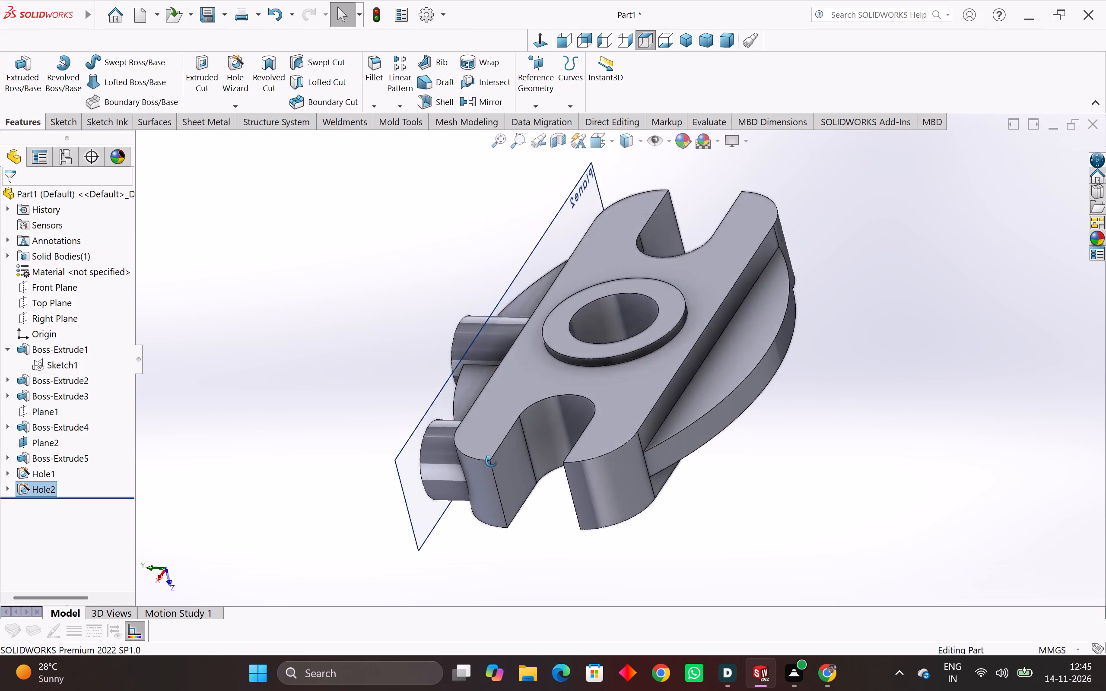
pyautogui.moveTo(491, 461); pyautogui.dragTo(602, 527, button='middle')
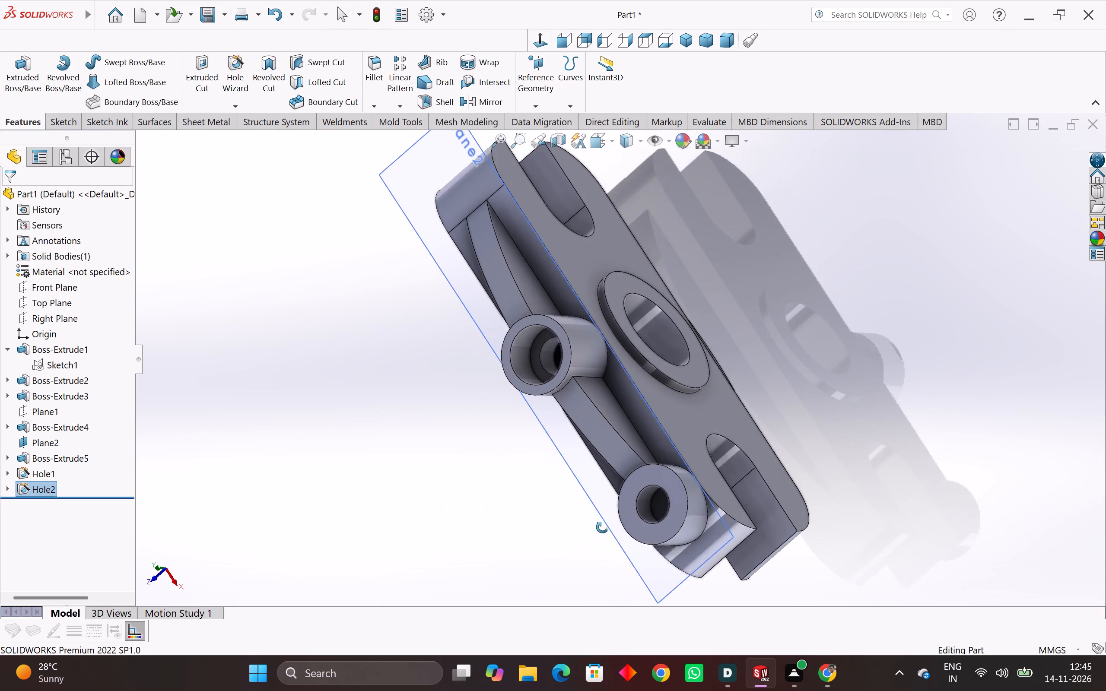
pyautogui.moveTo(602, 527); pyautogui.dragTo(623, 565, button='middle')
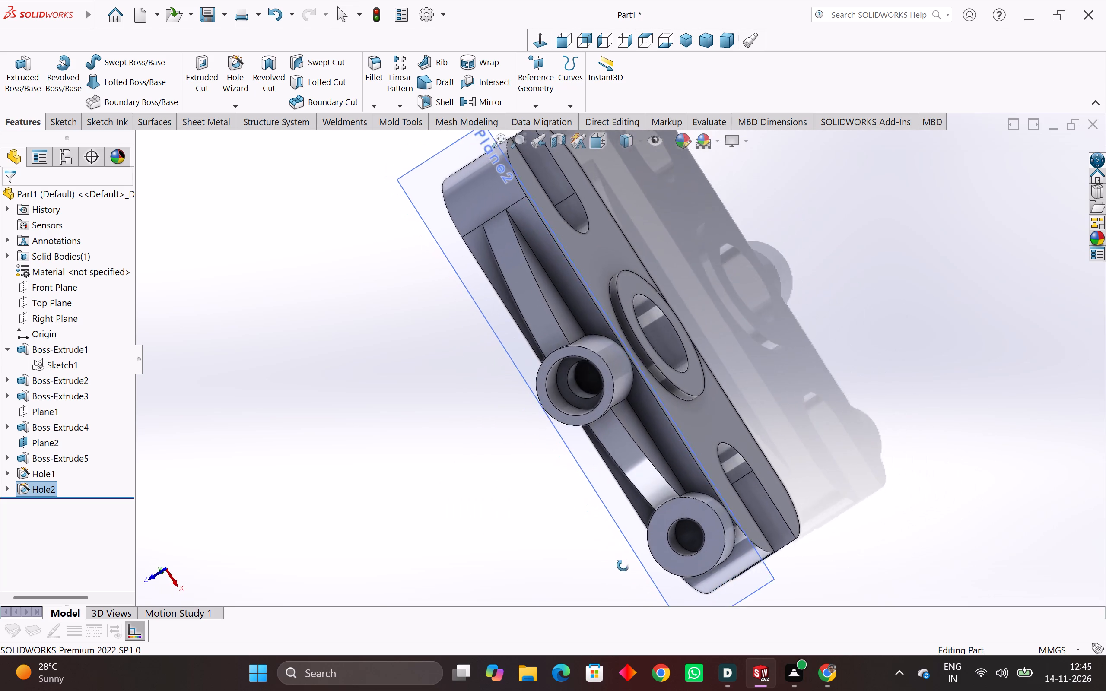
pyautogui.moveTo(623, 565); pyautogui.dragTo(594, 577, button='middle')
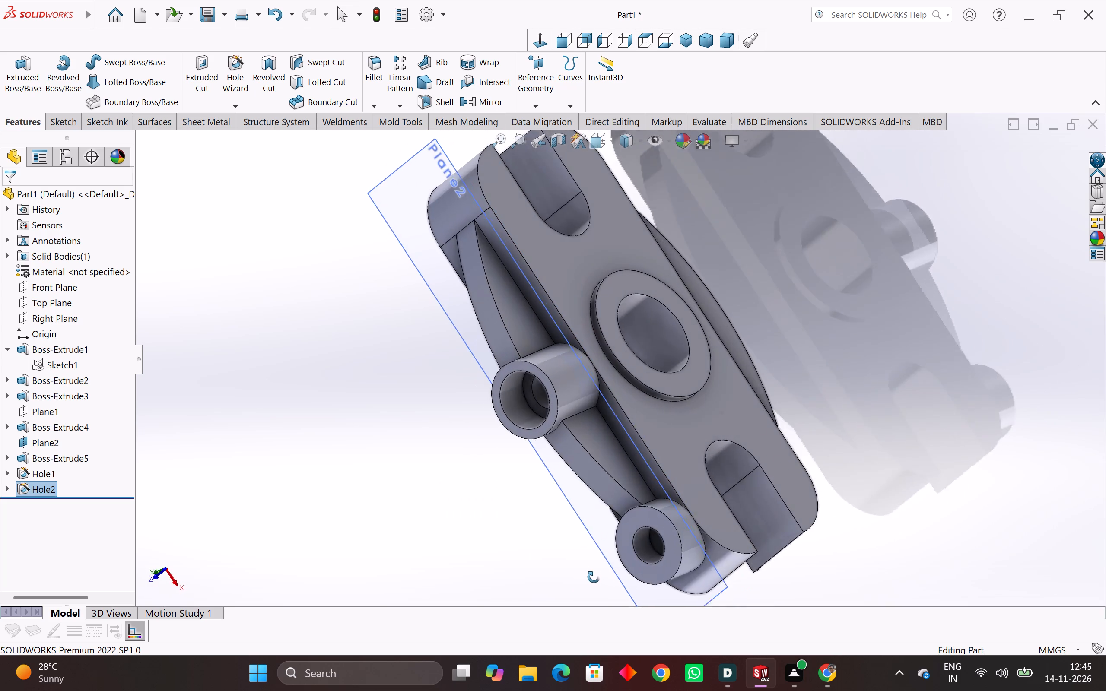
pyautogui.moveTo(594, 577); pyautogui.dragTo(642, 628, button='middle')
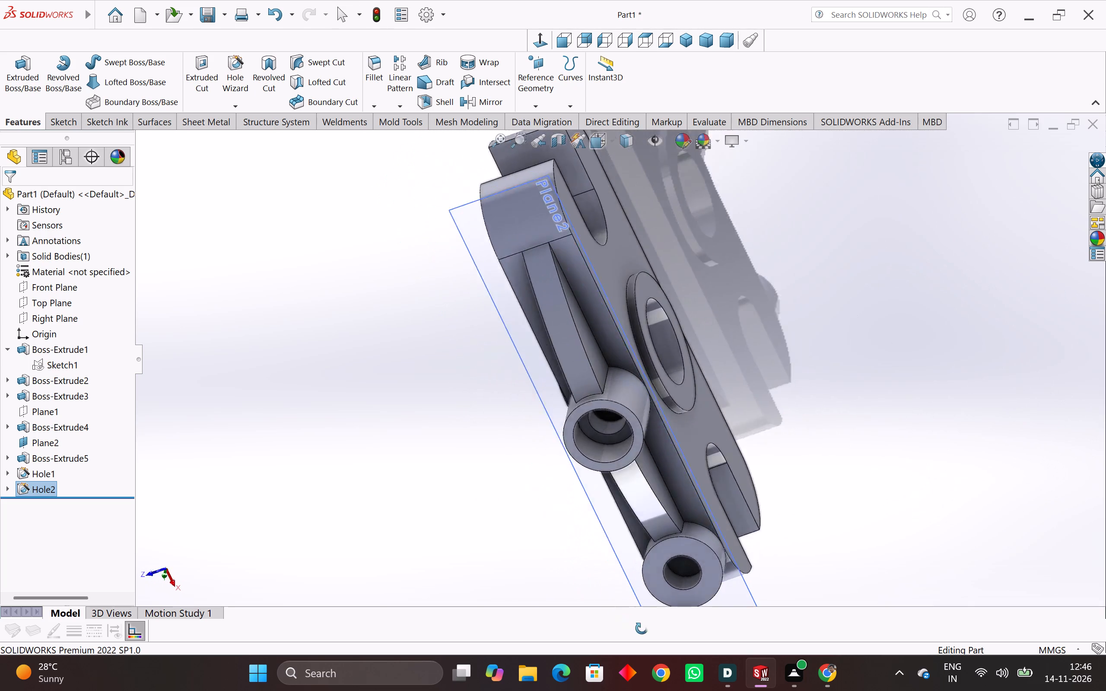
pyautogui.moveTo(642, 628); pyautogui.dragTo(670, 667, button='middle')
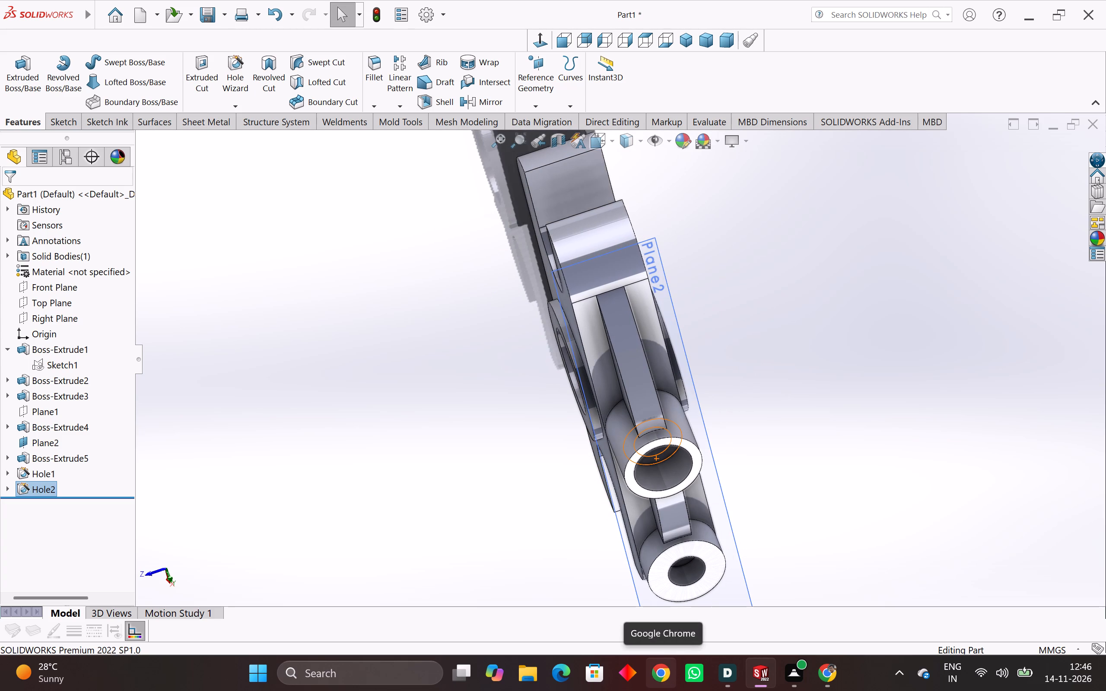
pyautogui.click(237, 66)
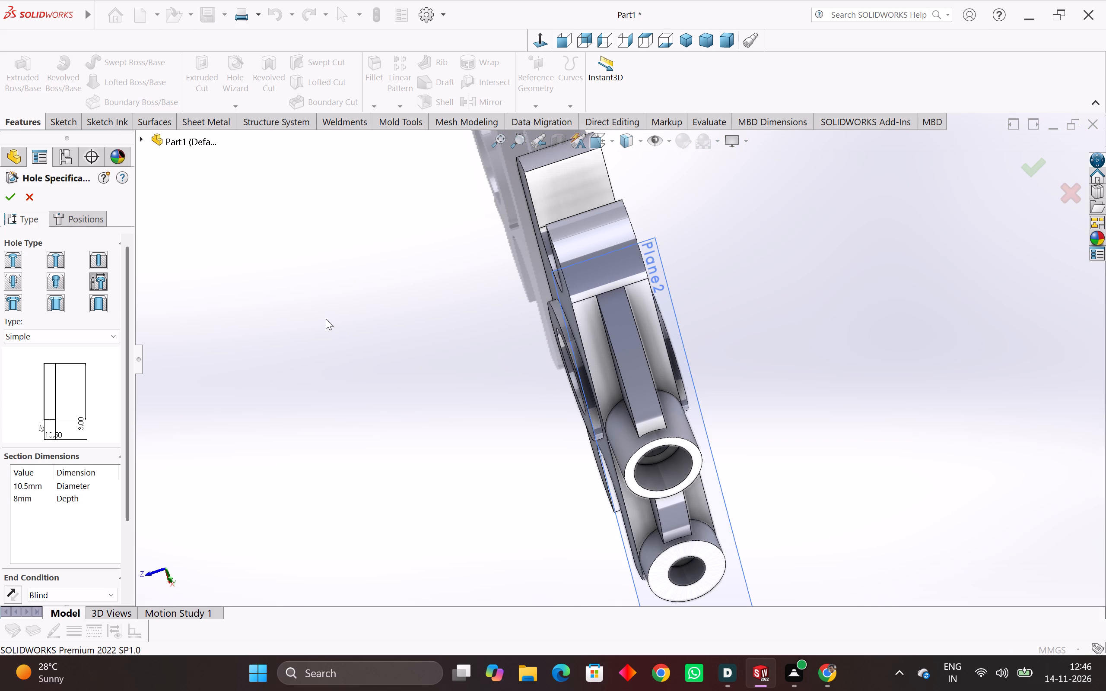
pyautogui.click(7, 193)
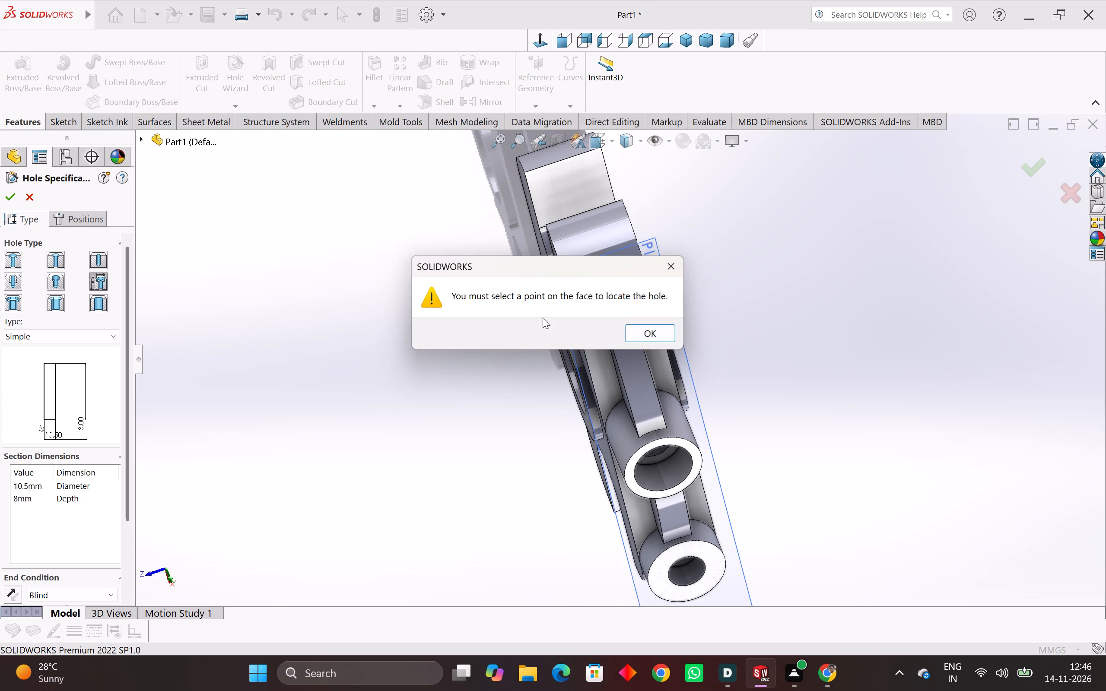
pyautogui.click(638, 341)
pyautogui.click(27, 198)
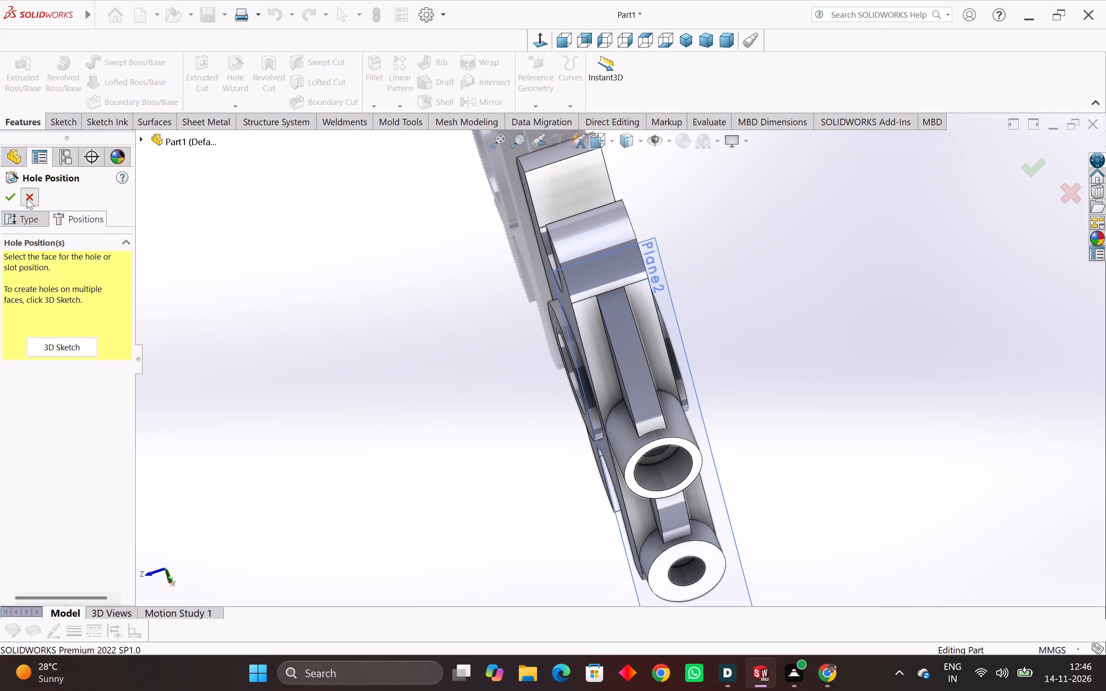
# Start a new Hole Wizard straight tap hole using the ISO Bottoming Tapped Hole type and size M10x1.0.
pyautogui.moveTo(509, 397); pyautogui.dragTo(465, 341, button='middle')
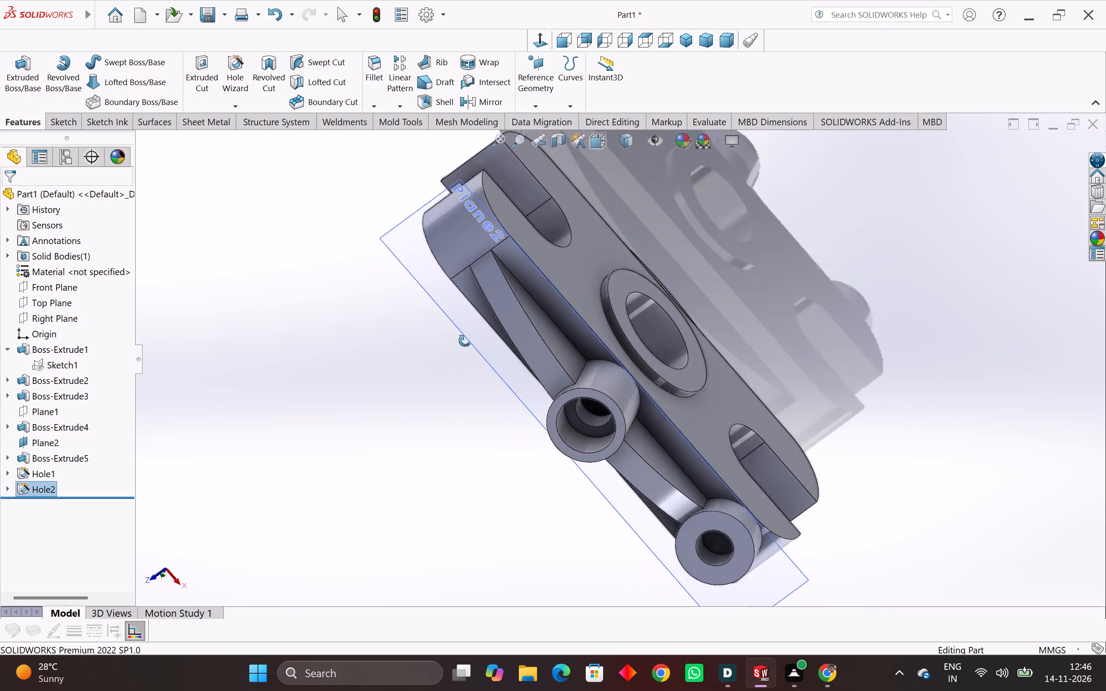
pyautogui.moveTo(465, 341); pyautogui.dragTo(424, 377, button='middle')
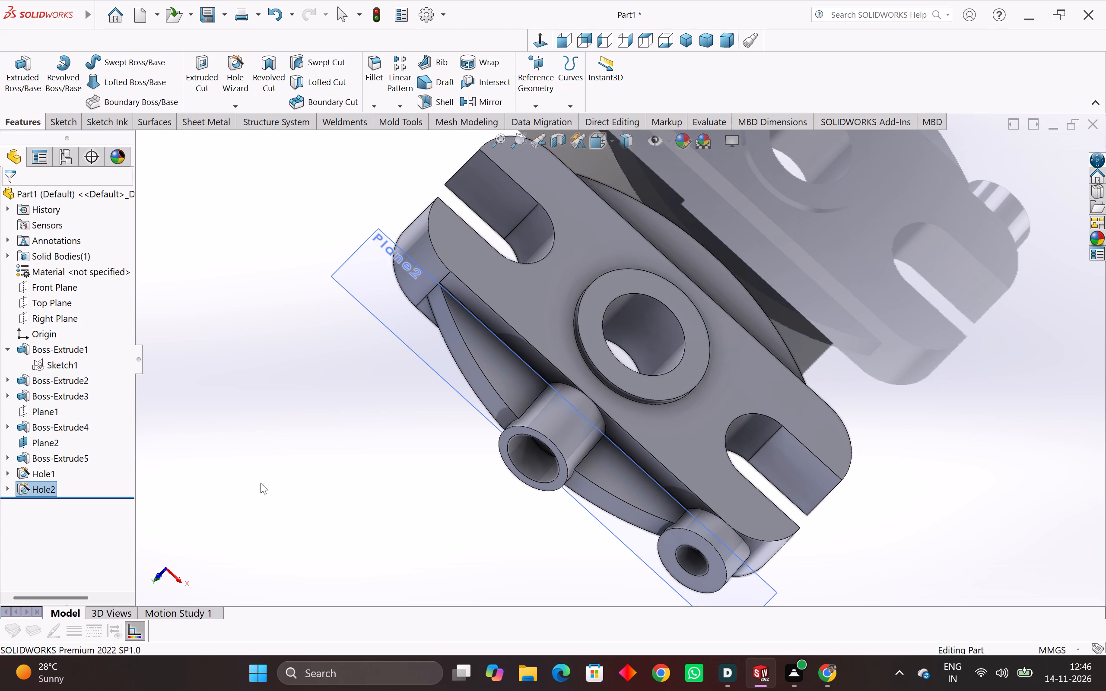
pyautogui.click(242, 67)
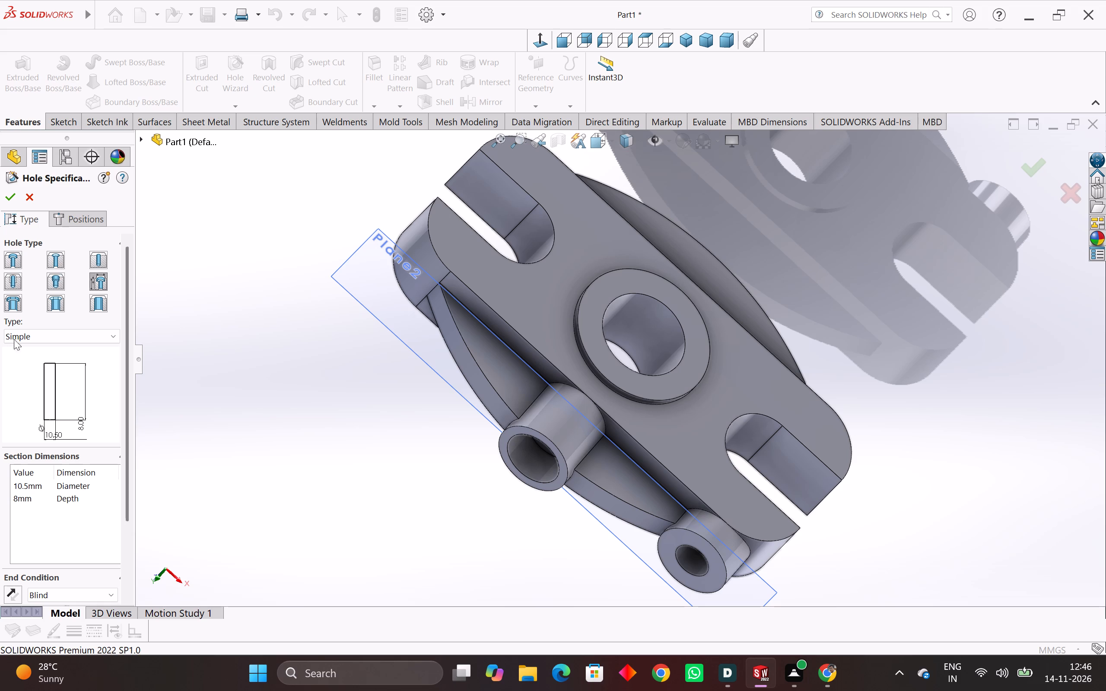
pyautogui.click(2, 279)
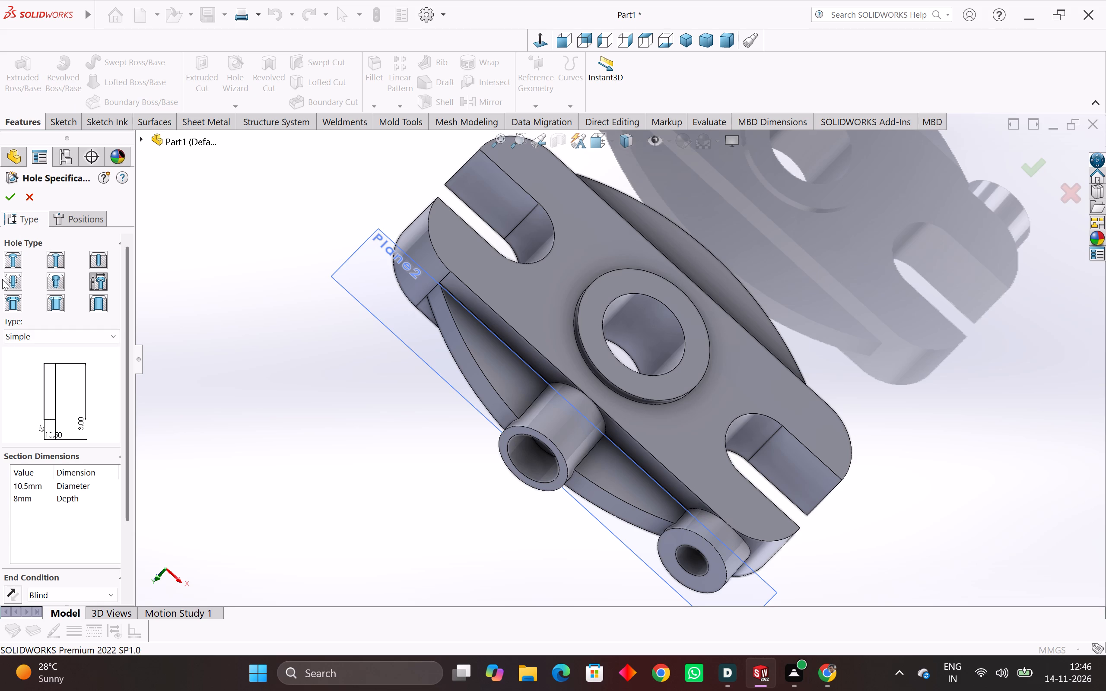
pyautogui.click(7, 275)
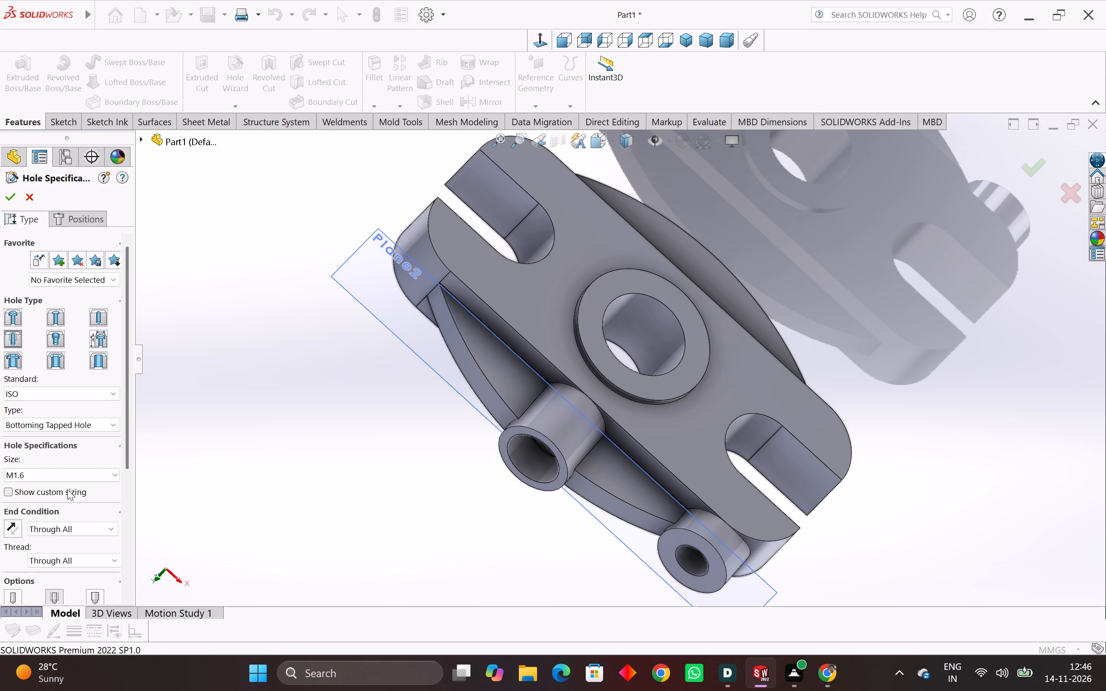
pyautogui.click(22, 478)
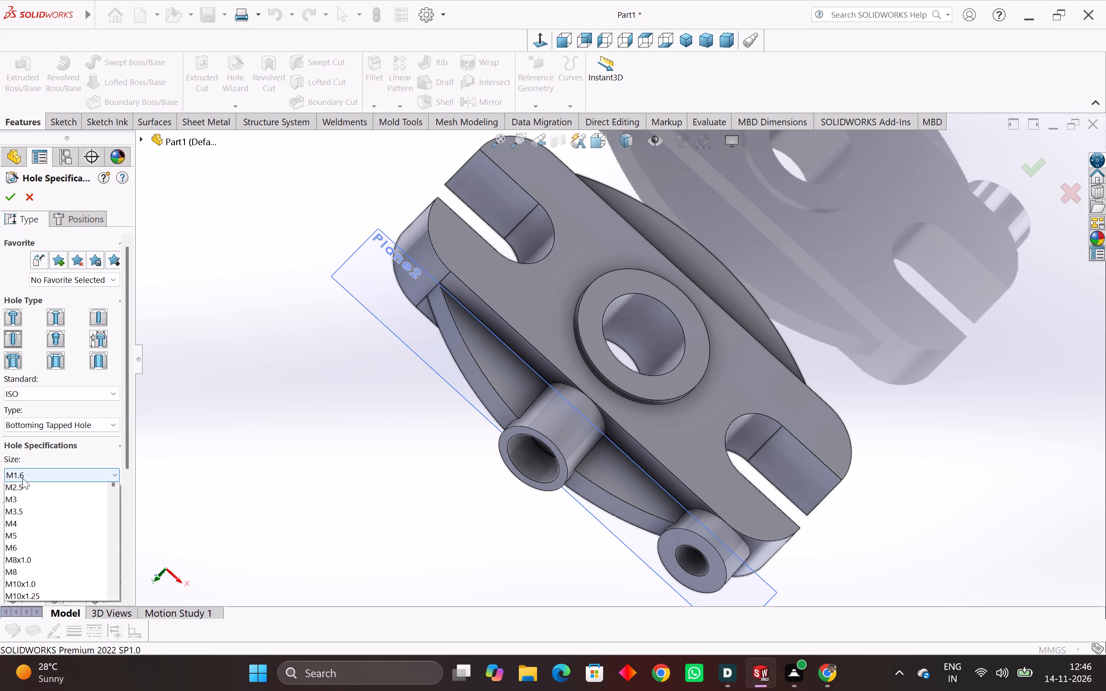
pyautogui.scroll(-4, 25, 540)
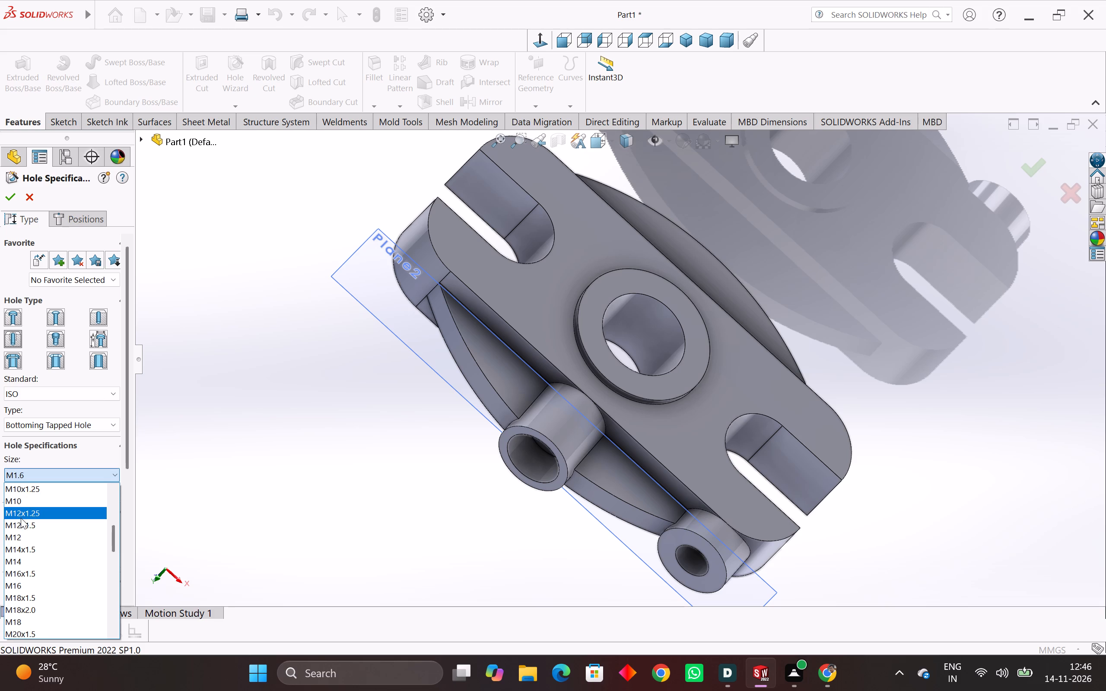
pyautogui.scroll(1, 38, 493)
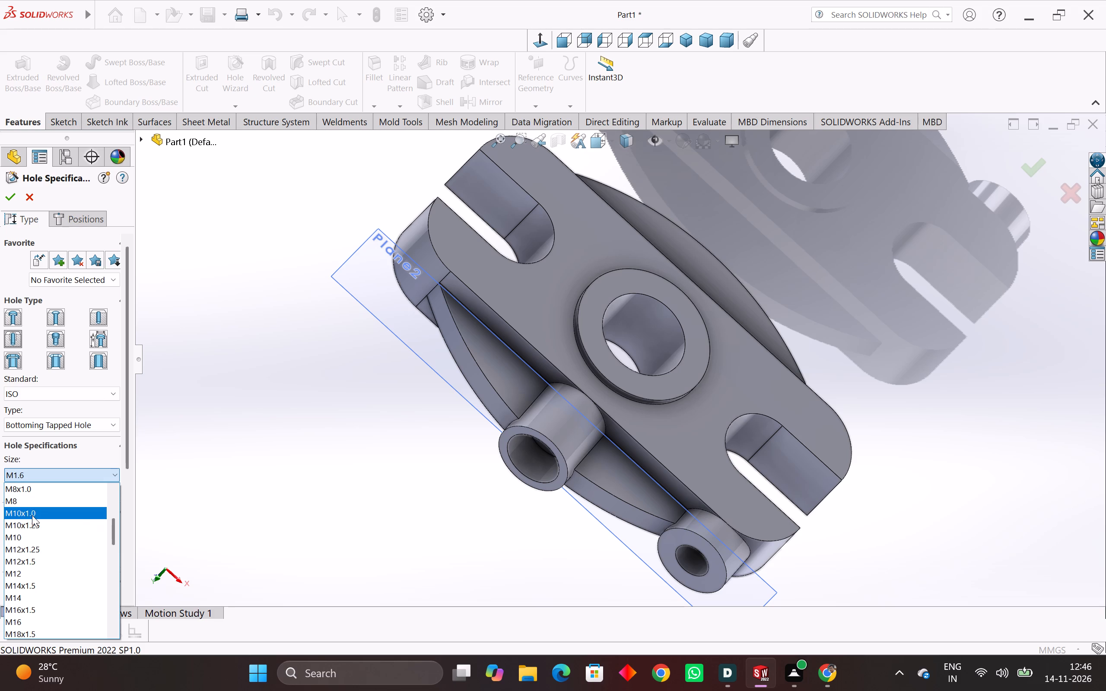
pyautogui.click(23, 516)
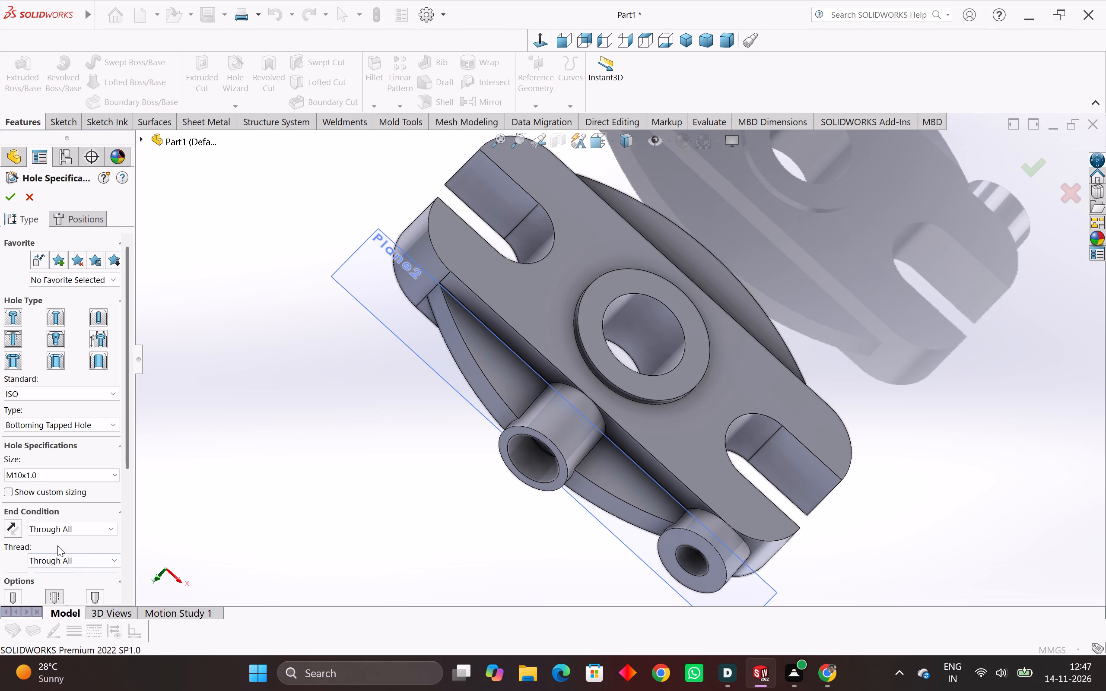
# Set the tapped hole's end condition to Blind, with a 23 mm hole depth and a 20 mm (2 * DIA) thread depth.
pyautogui.scroll(-1, 133, 501)
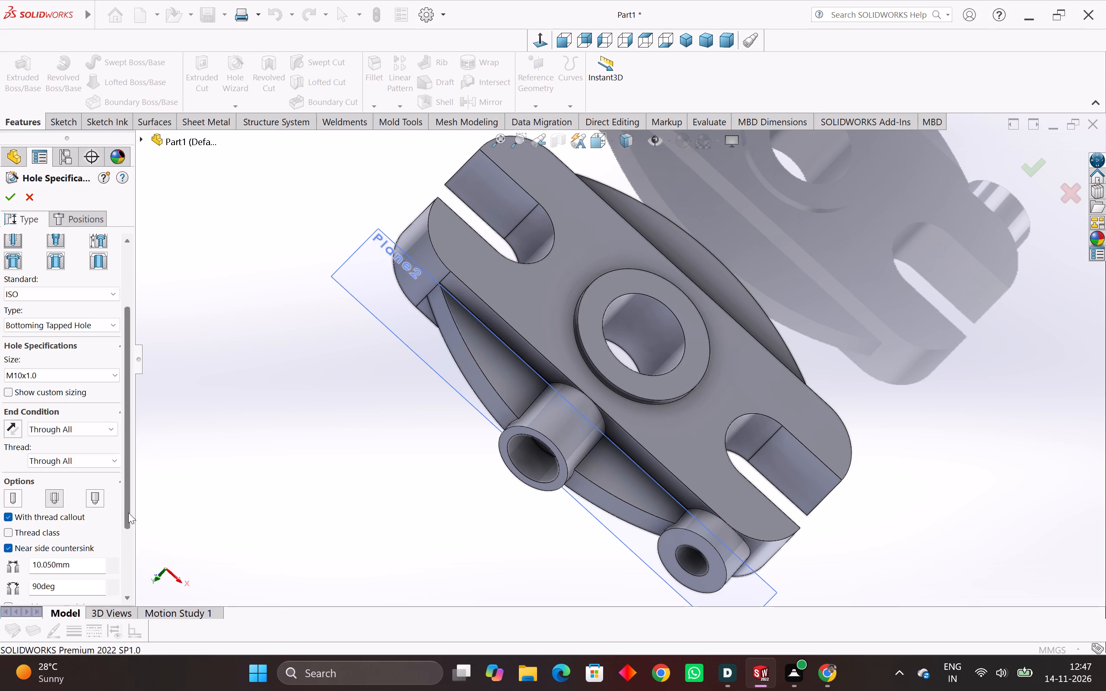
pyautogui.click(76, 431)
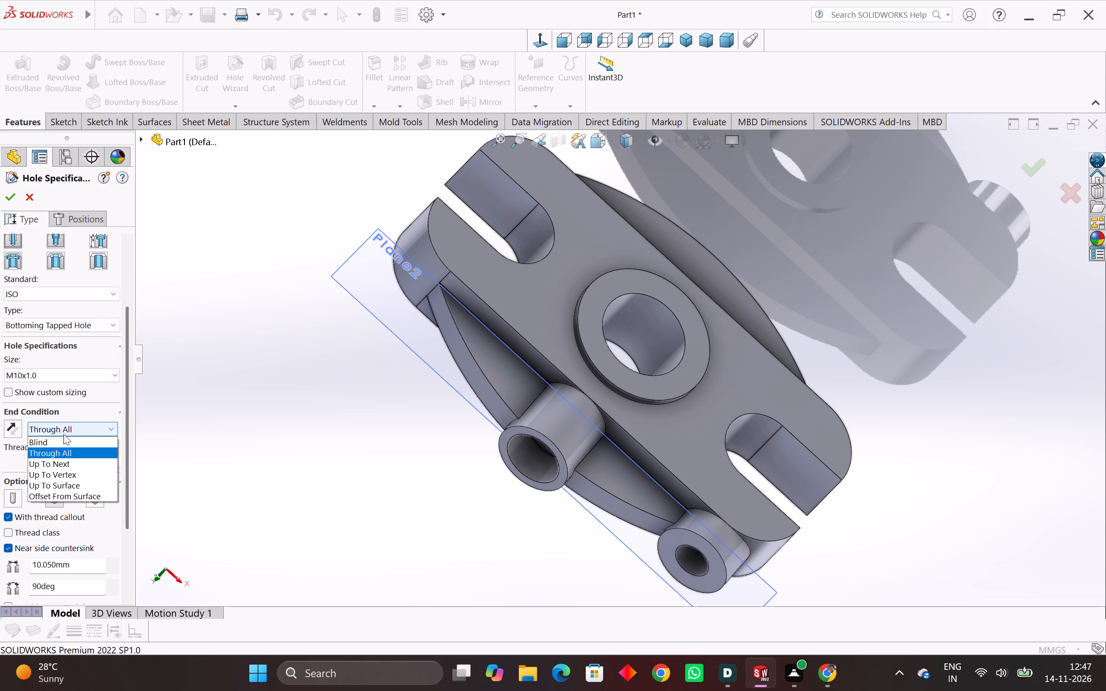
pyautogui.click(49, 442)
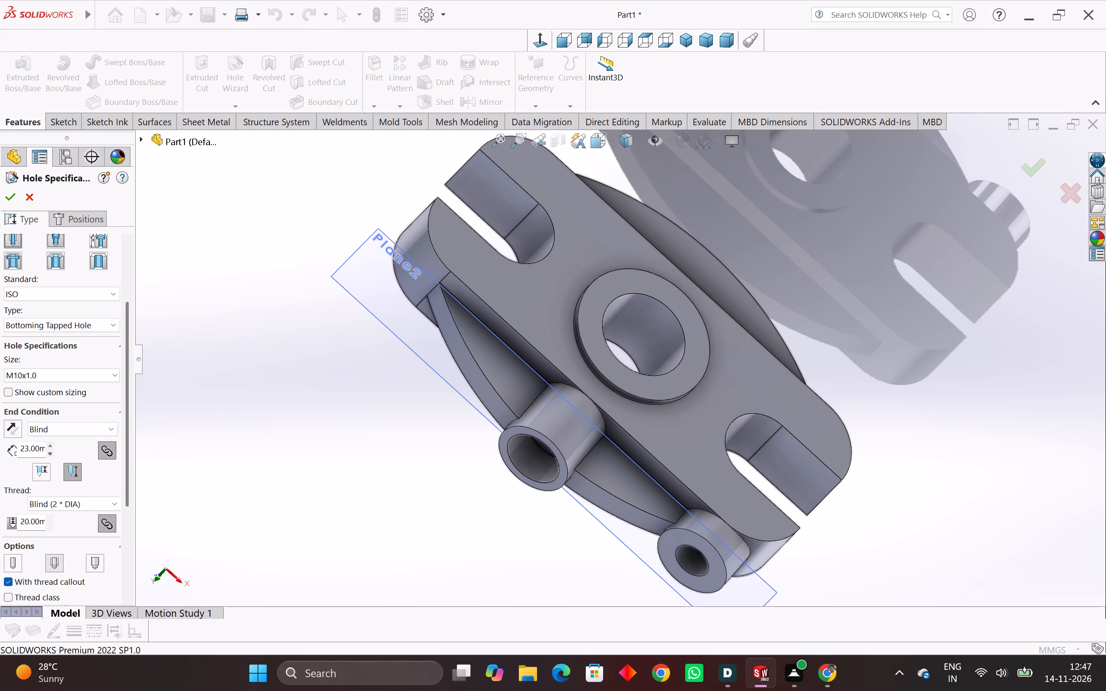
pyautogui.moveTo(137, 364); pyautogui.dragTo(180, 370)
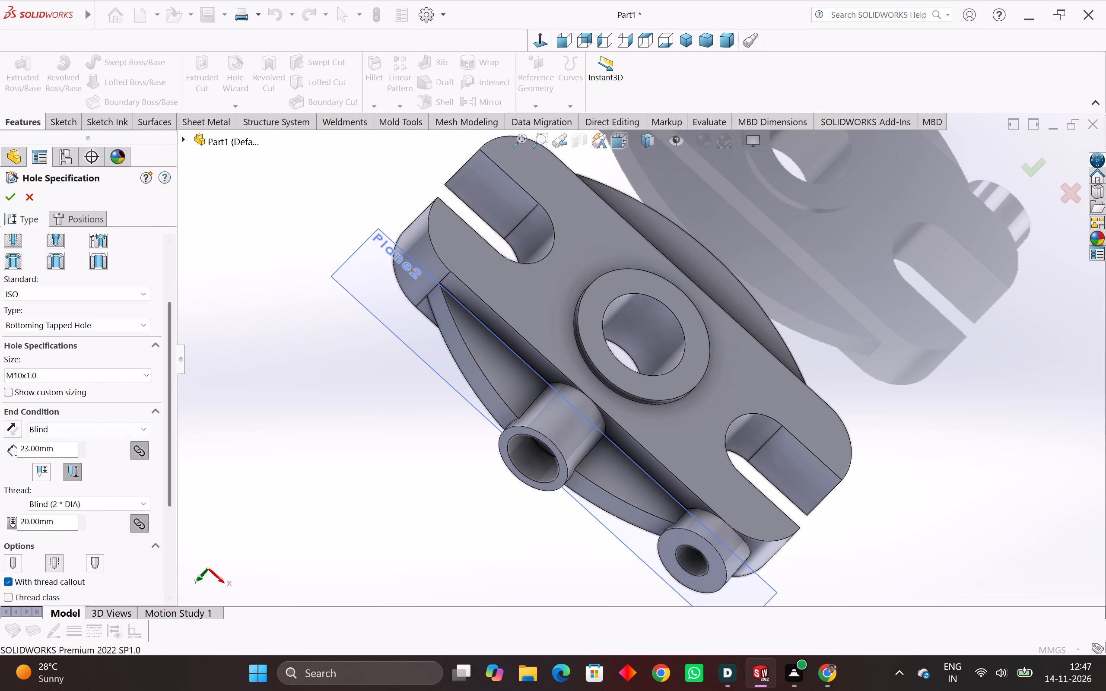
pyautogui.moveTo(55, 447); pyautogui.dragTo(0, 463)
pyautogui.click(225, 420)
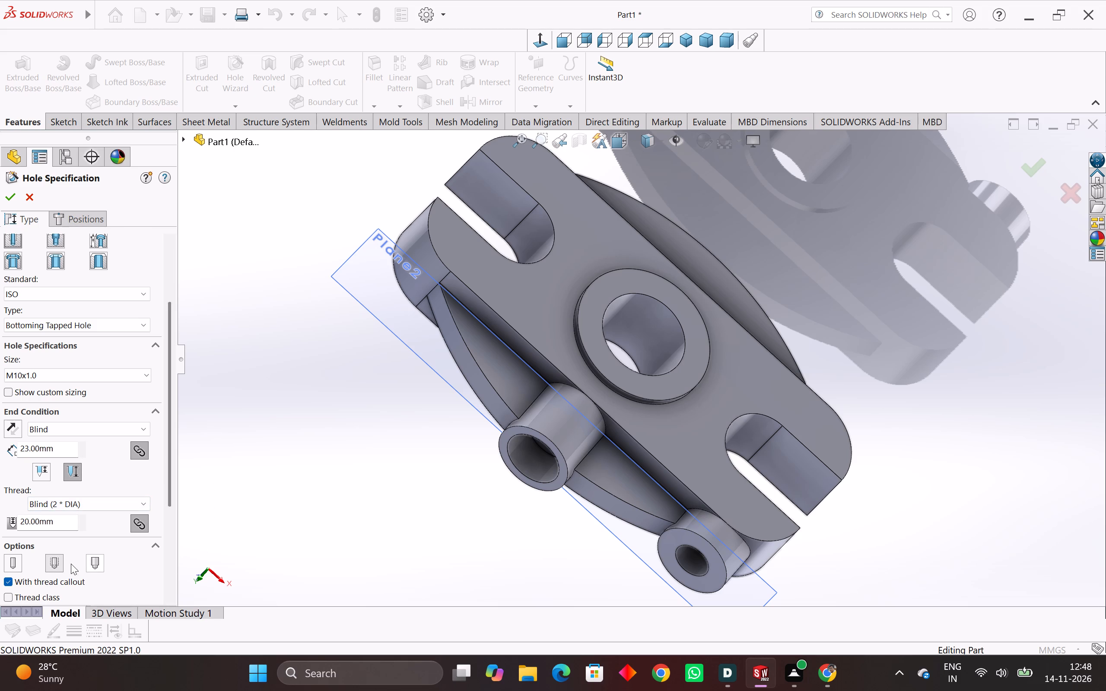
pyautogui.click(50, 555)
pyautogui.click(57, 559)
# Place the tapped hole at the centre of the 10.5 mm hole's floor in the middle side boss and finish the feature.
pyautogui.click(76, 223)
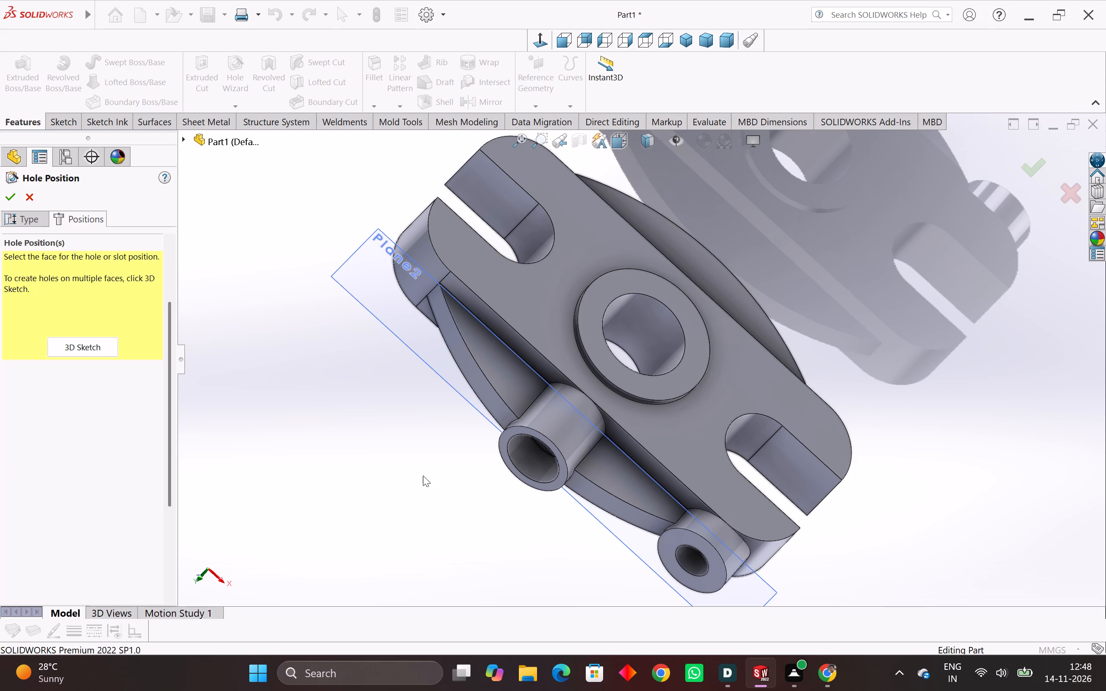
pyautogui.scroll(2, 514, 470)
pyautogui.moveTo(514, 470); pyautogui.dragTo(565, 398, button='middle')
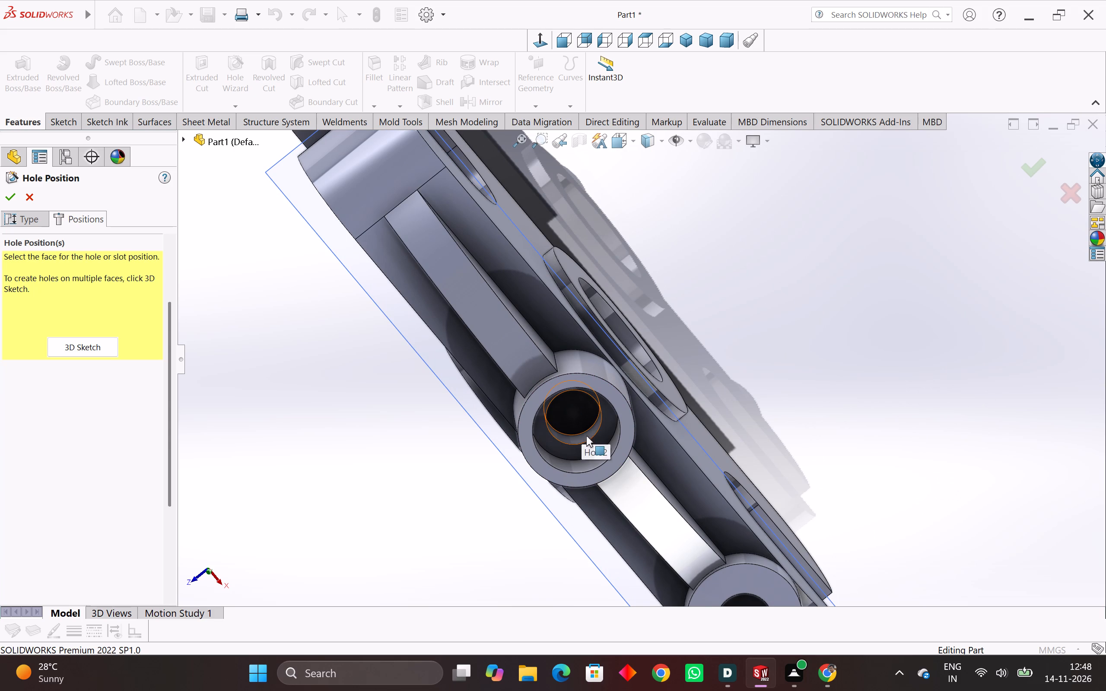
pyautogui.click(575, 408)
pyautogui.scroll(4, 628, 374)
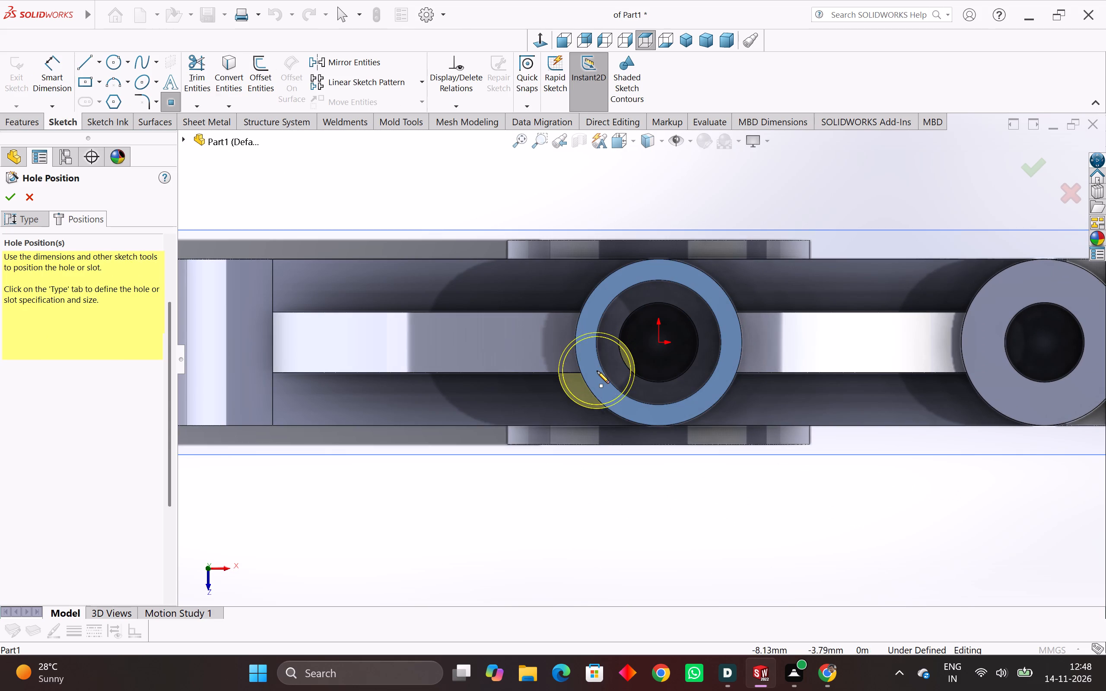
pyautogui.scroll(2, 615, 361)
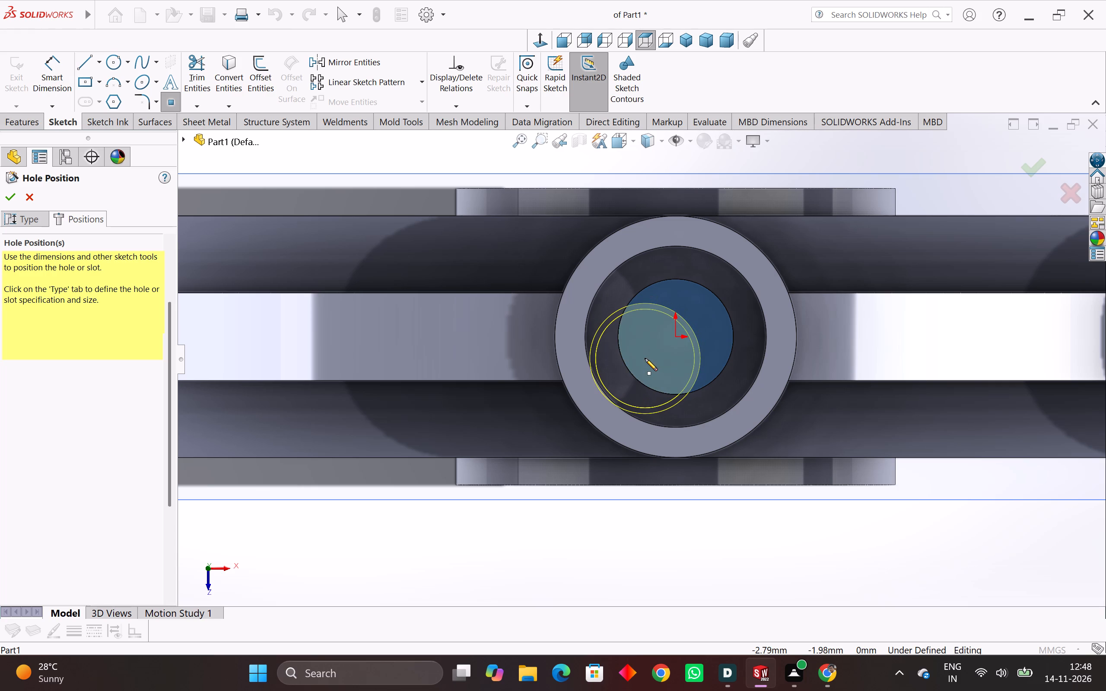
pyautogui.click(674, 336)
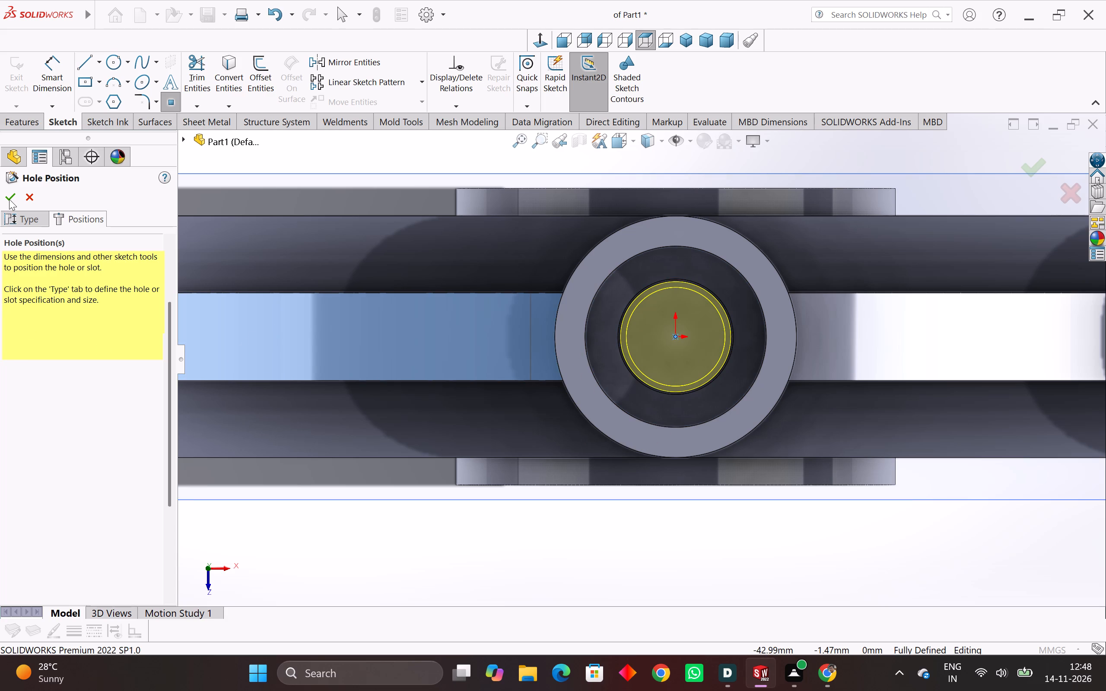
pyautogui.click(9, 199)
# Examine the tapped hole inside the middle side boss and the surrounding part from several angles.
pyautogui.moveTo(586, 358); pyautogui.dragTo(473, 548, button='middle')
pyautogui.scroll(-1, 467, 552)
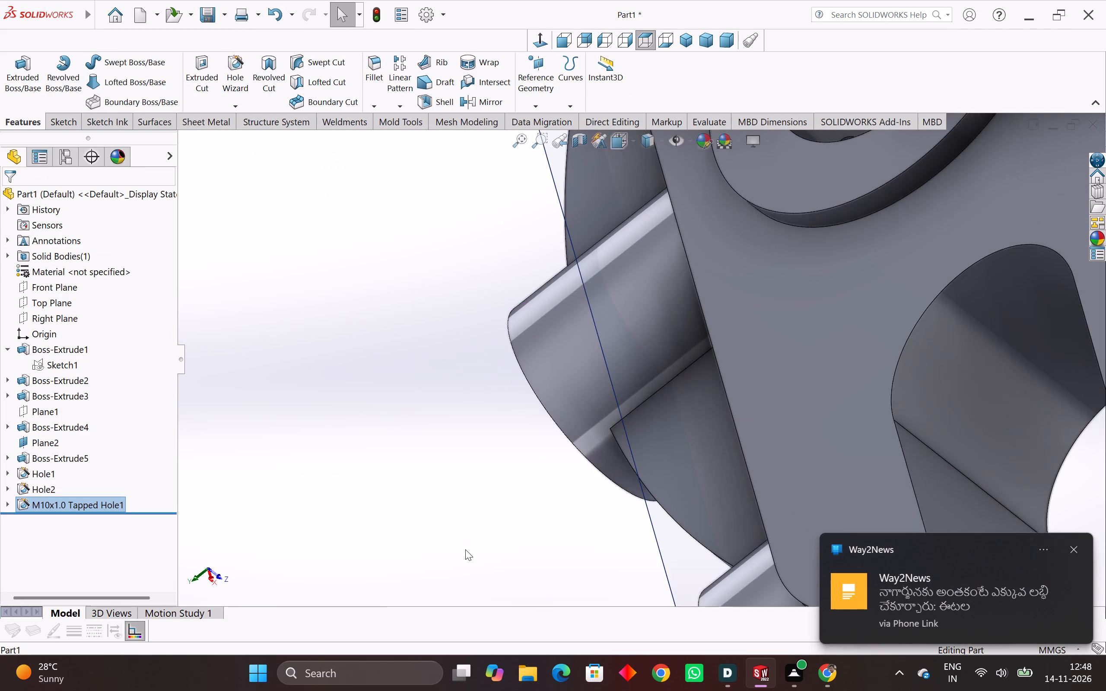
pyautogui.scroll(-3, 572, 430)
pyautogui.moveTo(588, 414); pyautogui.dragTo(665, 525, button='middle')
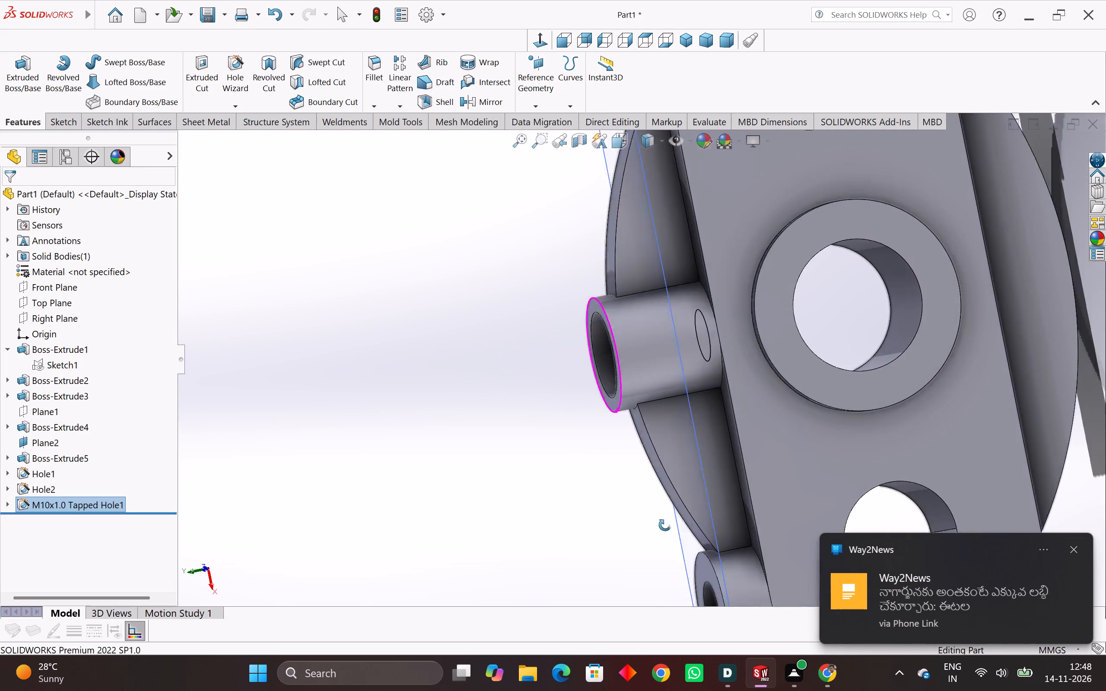
pyautogui.moveTo(665, 525); pyautogui.dragTo(743, 488, button='middle')
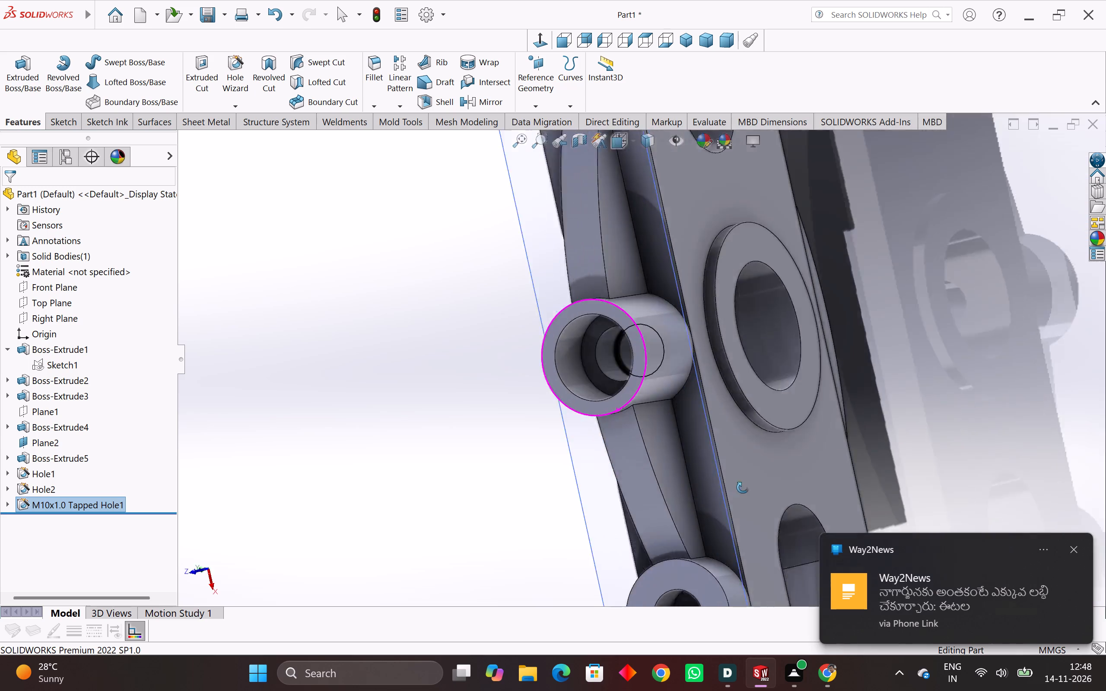
pyautogui.moveTo(743, 488); pyautogui.dragTo(553, 567, button='middle')
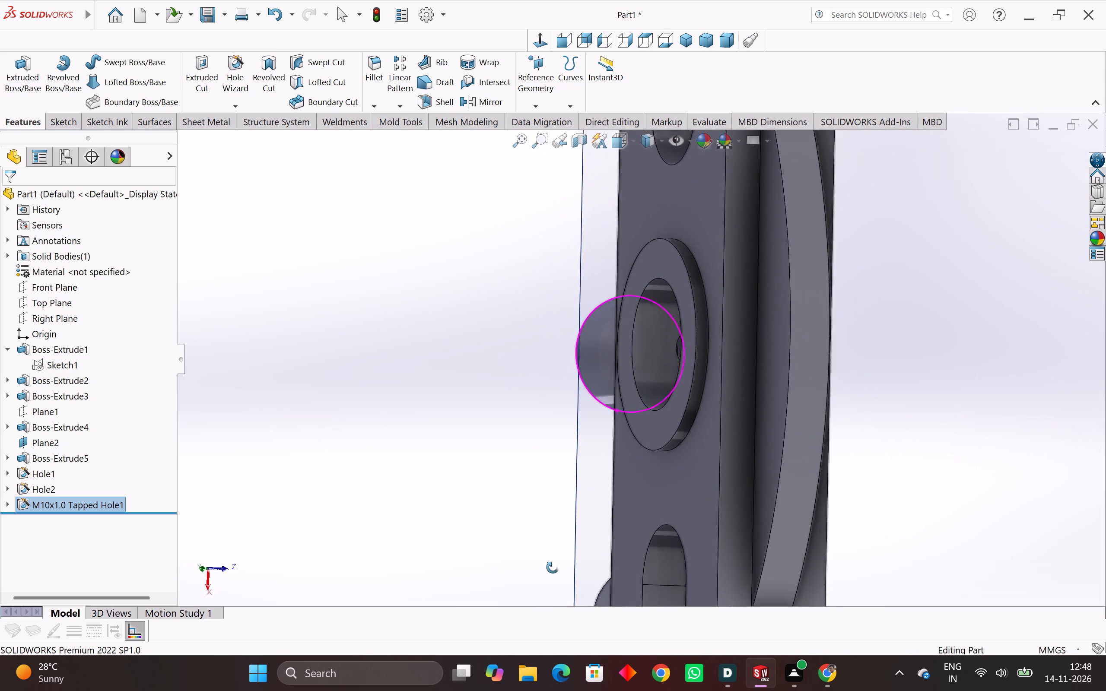
pyautogui.moveTo(553, 567); pyautogui.dragTo(585, 601, button='middle')
pyautogui.moveTo(581, 469); pyautogui.dragTo(731, 537, button='middle')
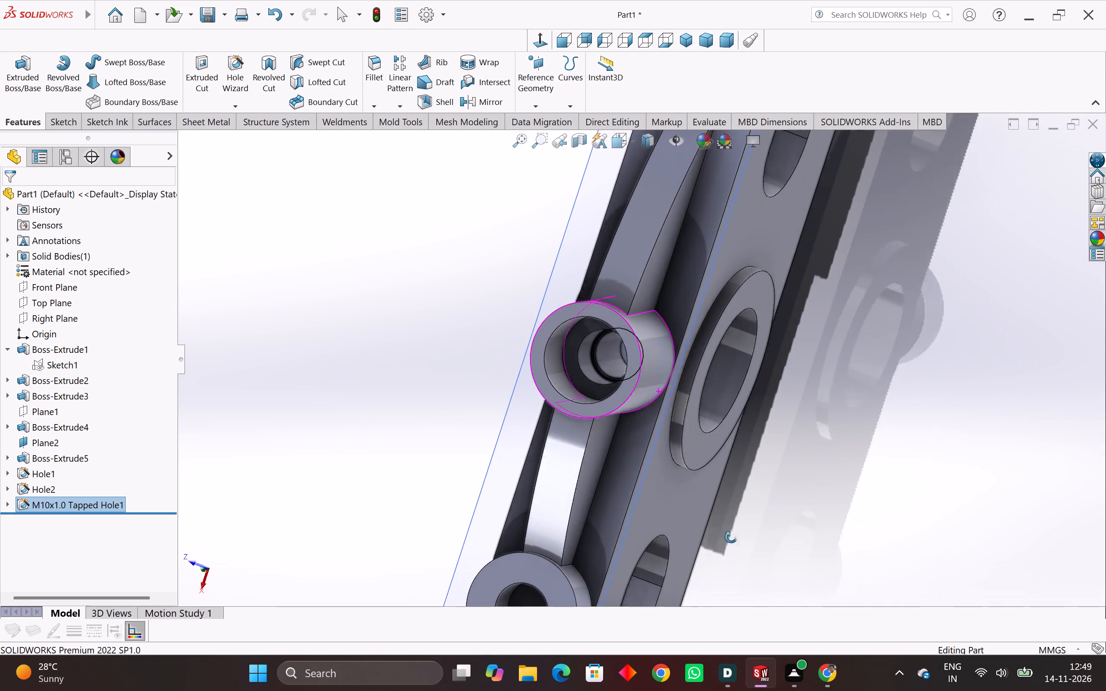
pyautogui.moveTo(731, 537); pyautogui.dragTo(748, 536, button='middle')
pyautogui.scroll(3, 709, 441)
pyautogui.scroll(3, 579, 335)
pyautogui.scroll(-3, 576, 332)
pyautogui.moveTo(576, 332); pyautogui.dragTo(609, 337, button='middle')
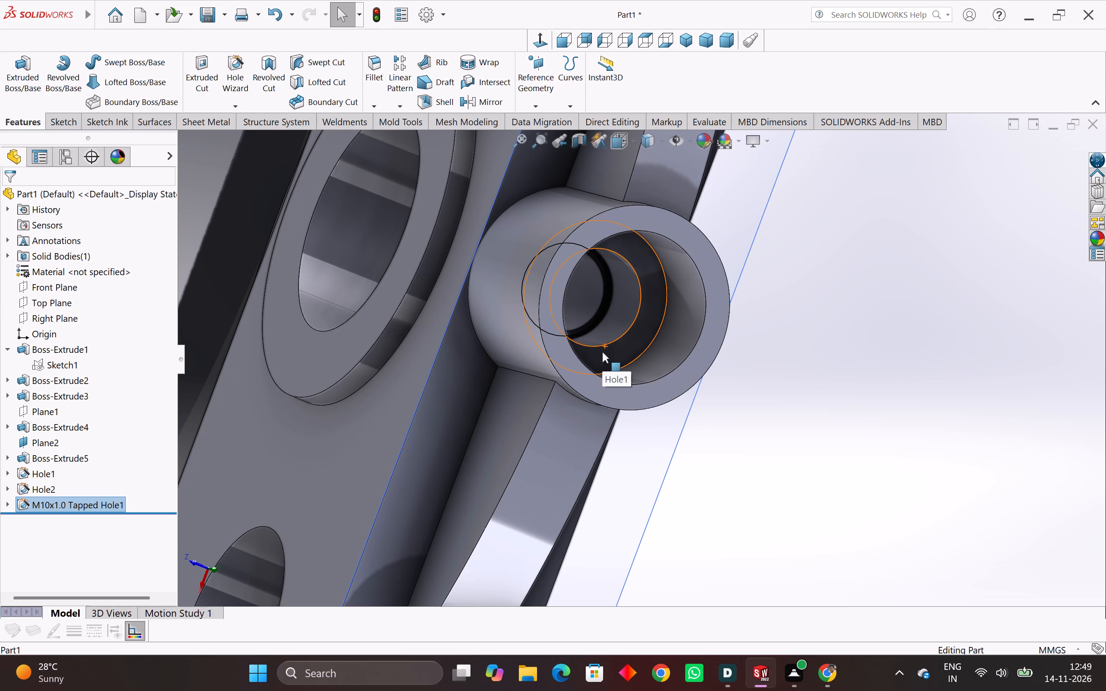
pyautogui.moveTo(660, 307); pyautogui.dragTo(633, 335, button='middle')
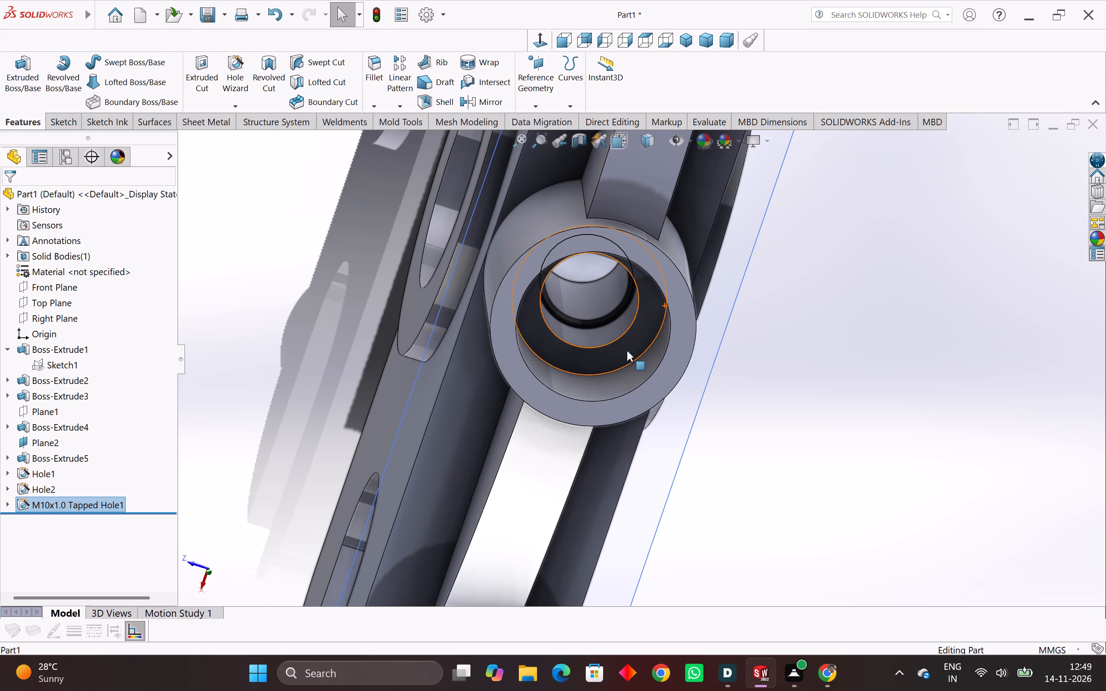
pyautogui.scroll(-6, 650, 216)
pyautogui.moveTo(653, 273); pyautogui.dragTo(683, 289, button='middle')
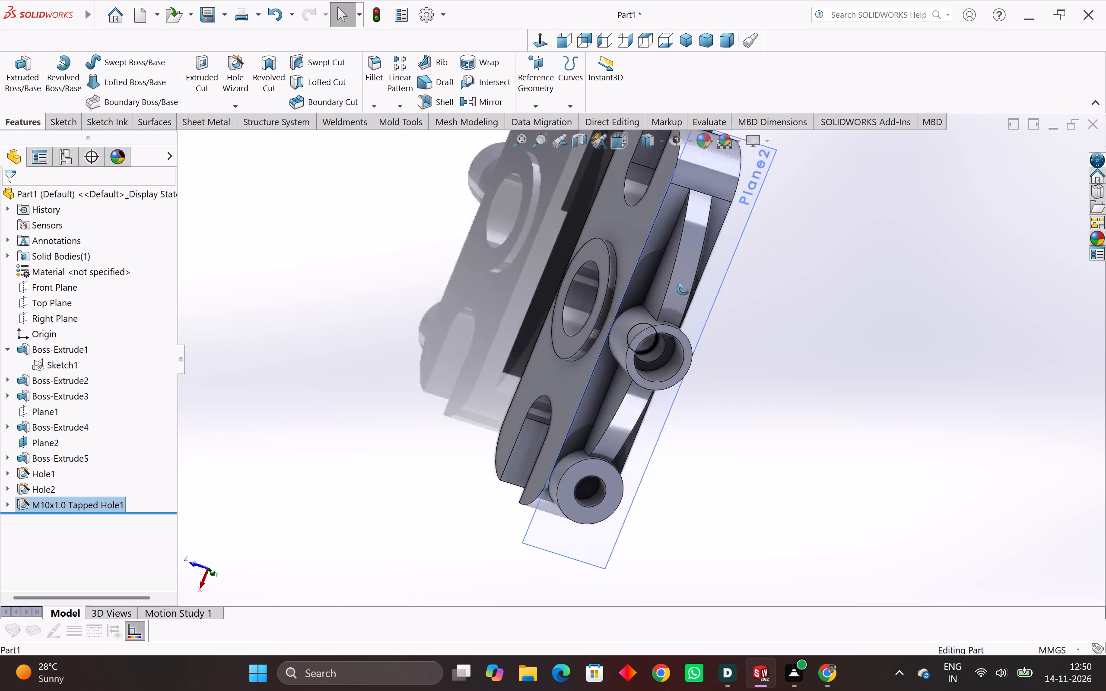
pyautogui.moveTo(683, 289); pyautogui.dragTo(603, 351, button='middle')
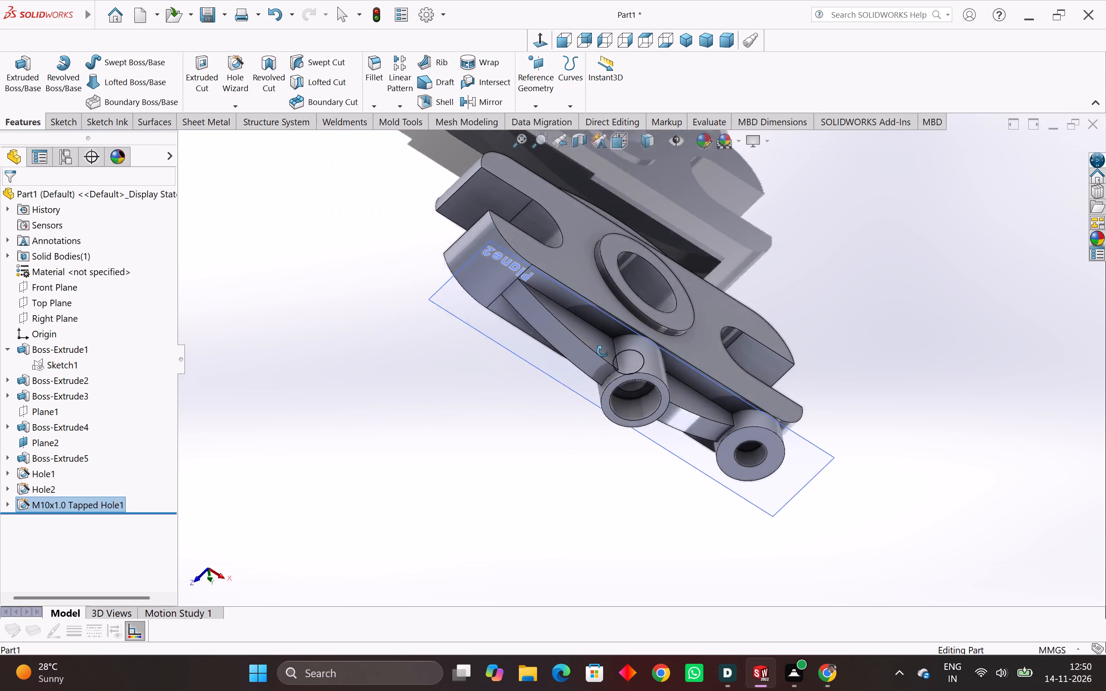
pyautogui.moveTo(603, 351); pyautogui.dragTo(618, 402, button='middle')
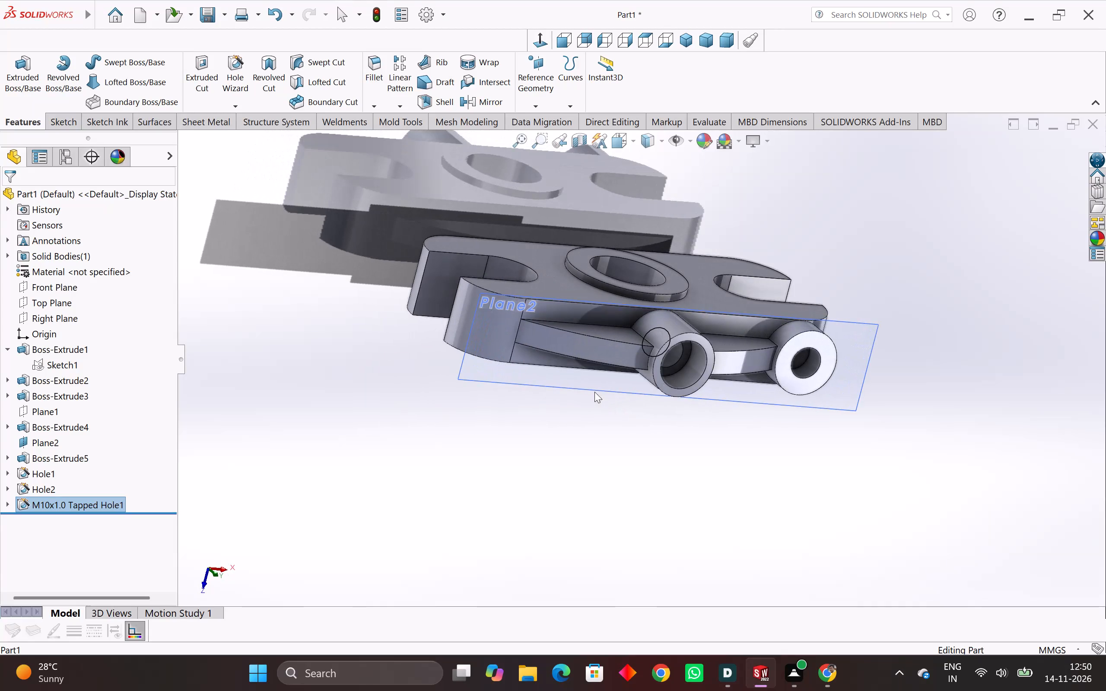
pyautogui.moveTo(597, 379); pyautogui.dragTo(586, 373, button='middle')
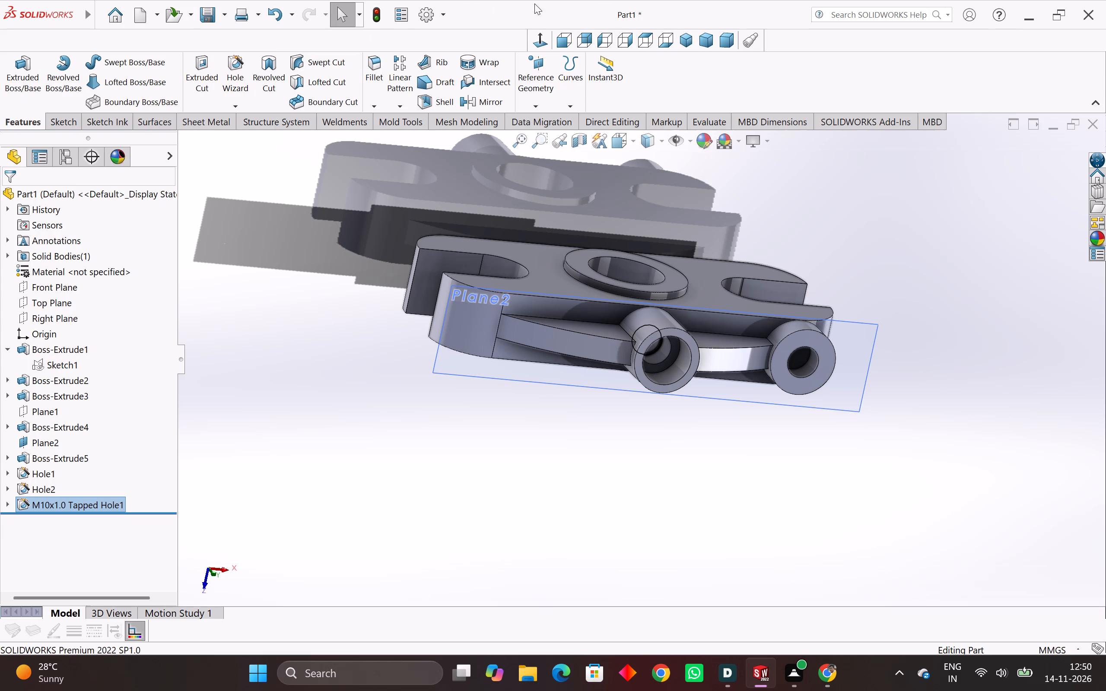
pyautogui.moveTo(808, 300); pyautogui.dragTo(752, 279, button='middle')
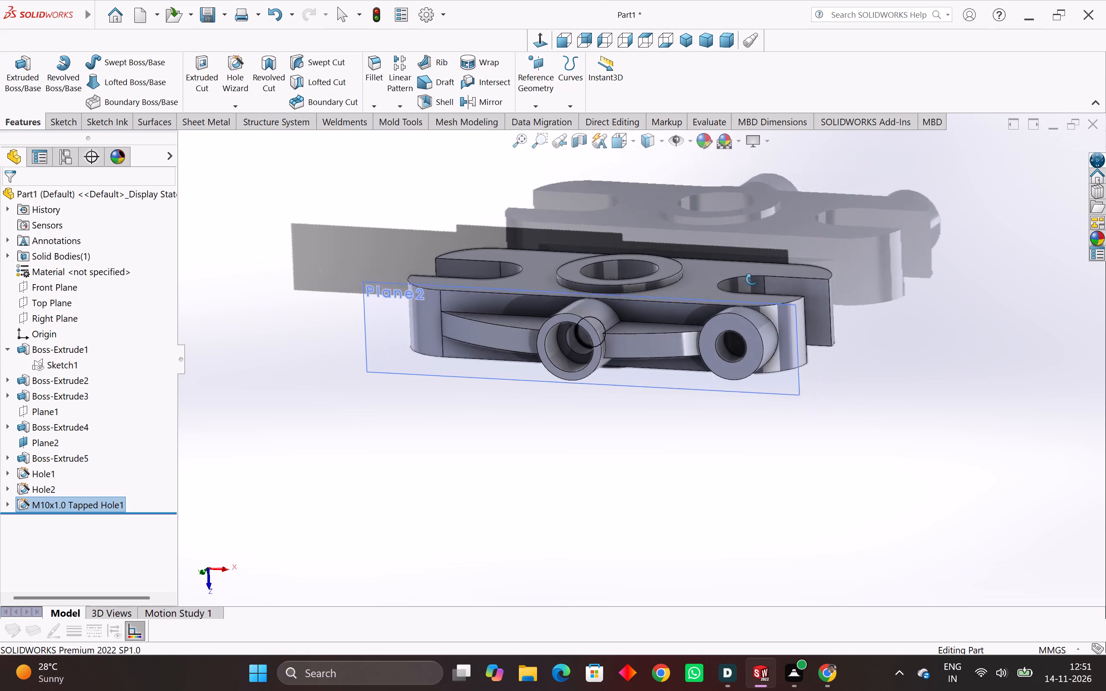
pyautogui.moveTo(752, 279); pyautogui.dragTo(751, 271, button='middle')
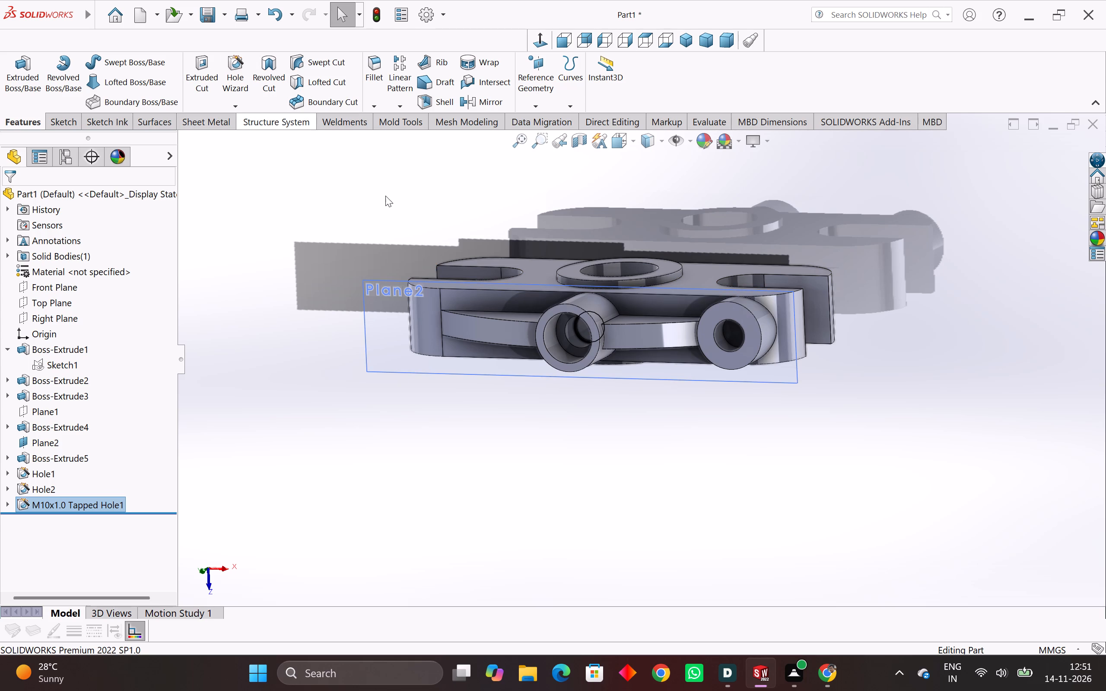
pyautogui.click(389, 199)
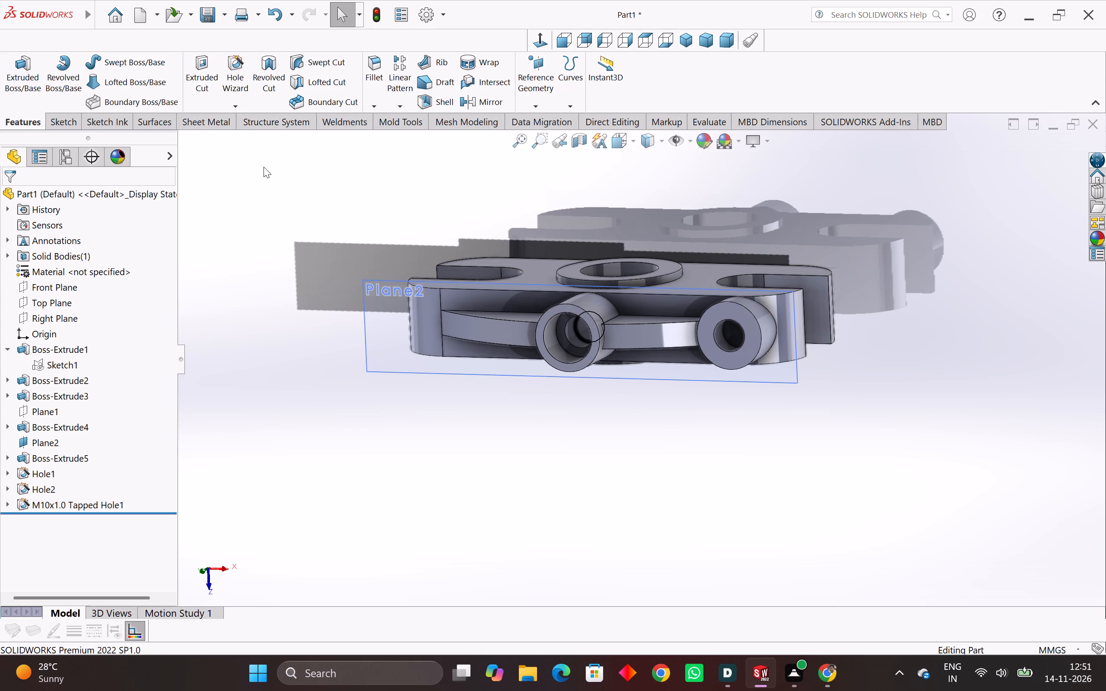
pyautogui.scroll(2, 268, 165)
pyautogui.scroll(-1, 658, 352)
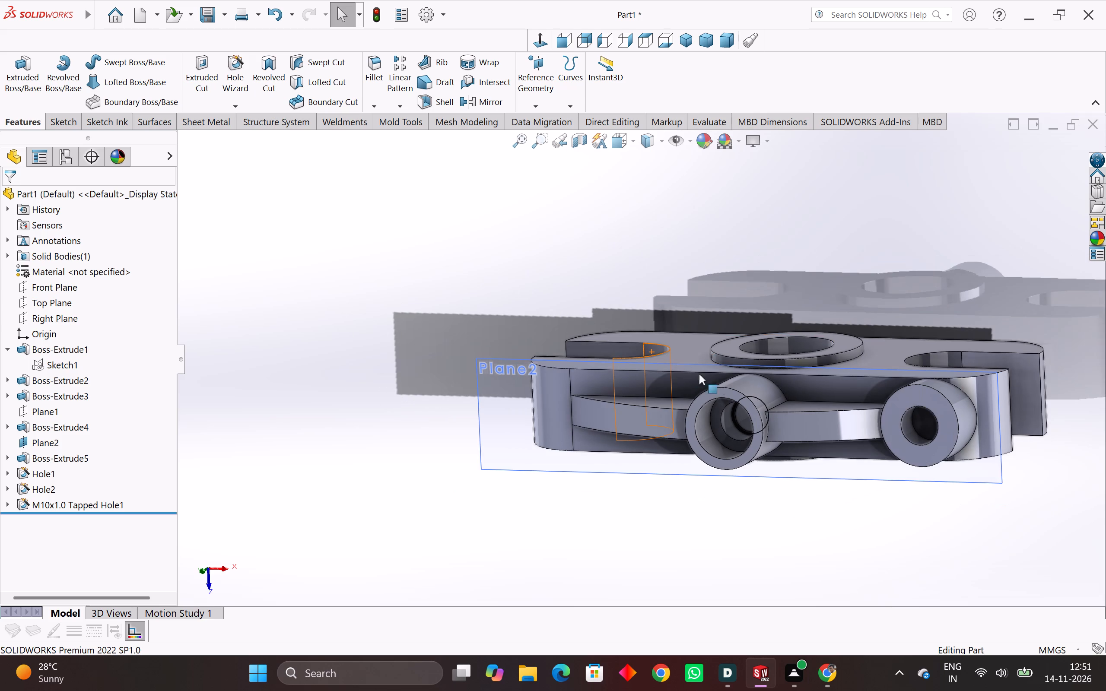
# Start a new Hole Wizard ISO Bottoming Tapped Hole and set its size to M8x1.0.
pyautogui.scroll(-1, 784, 415)
pyautogui.moveTo(806, 416); pyautogui.dragTo(811, 412, button='middle')
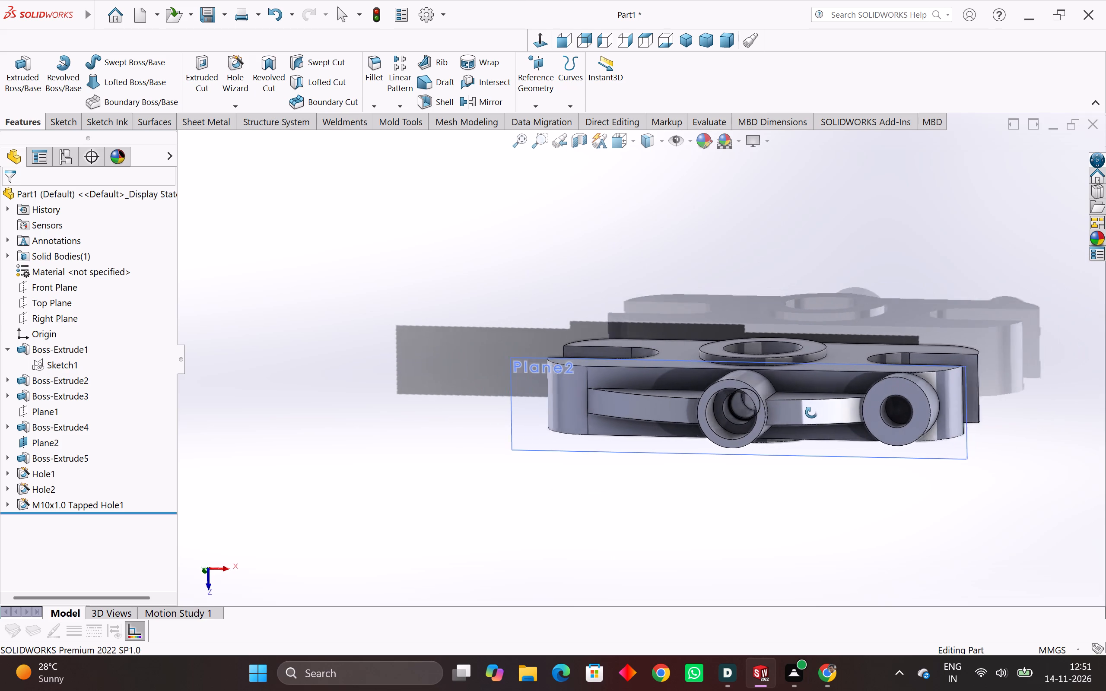
pyautogui.moveTo(811, 412); pyautogui.dragTo(802, 412, button='middle')
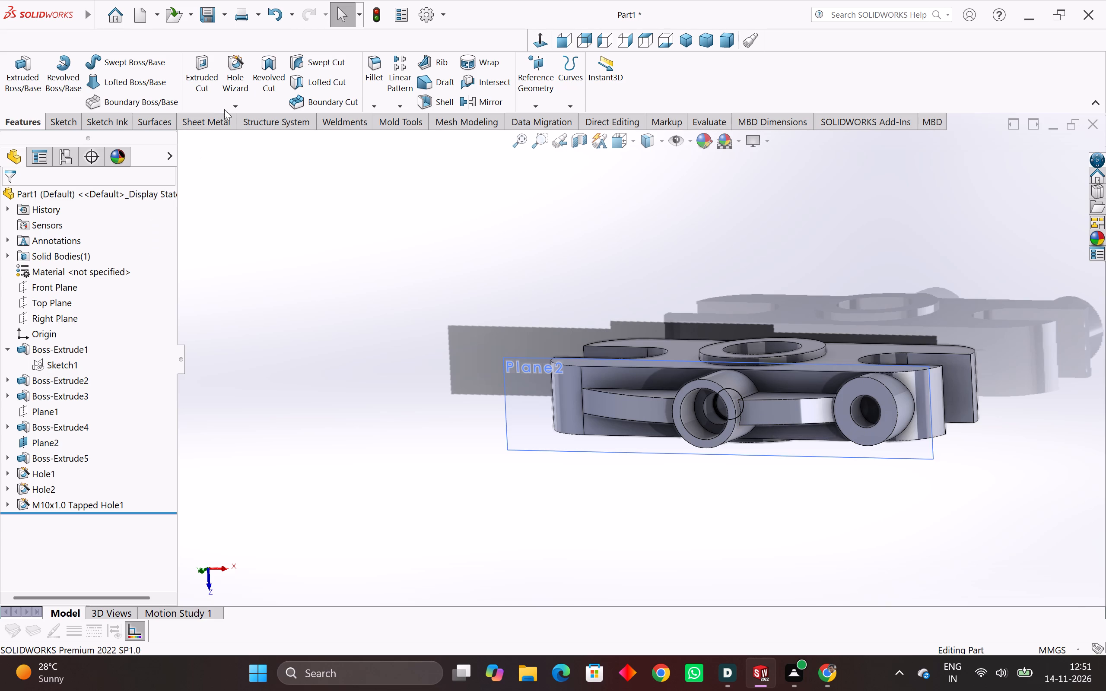
pyautogui.click(231, 75)
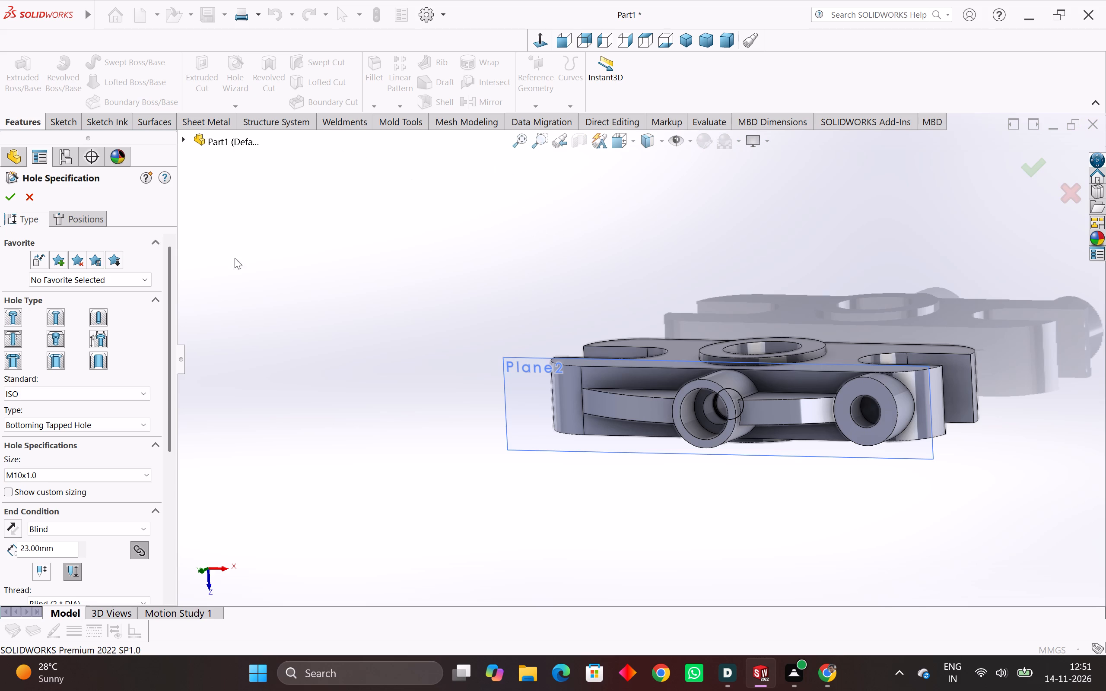
pyautogui.click(102, 485)
pyautogui.click(102, 472)
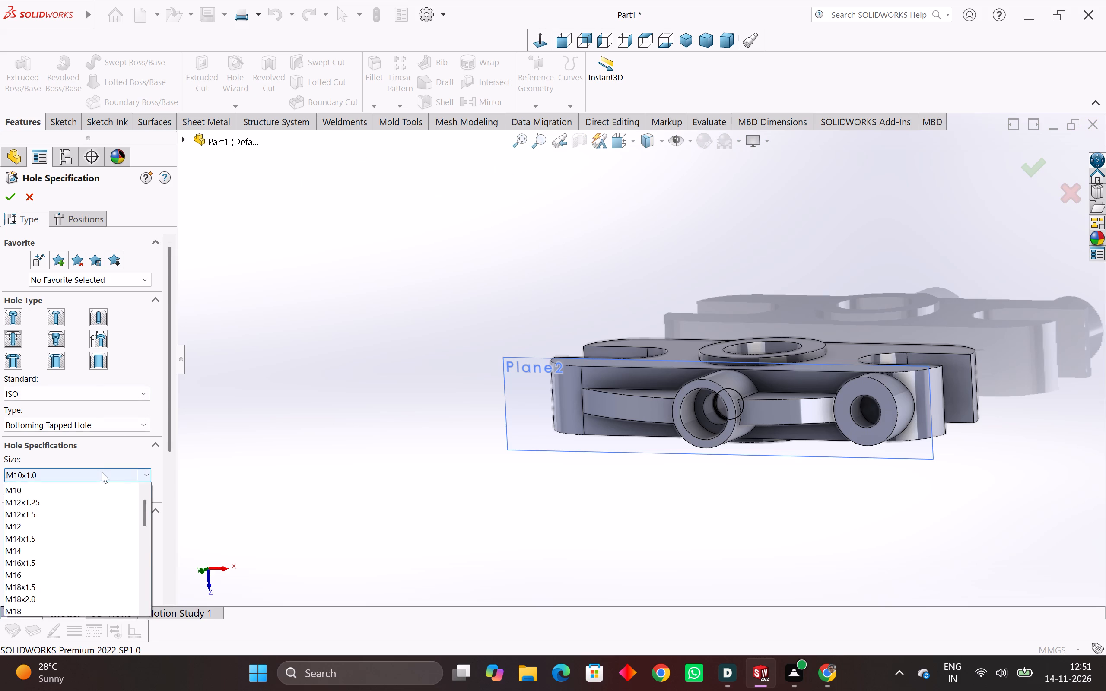
pyautogui.scroll(2, 73, 494)
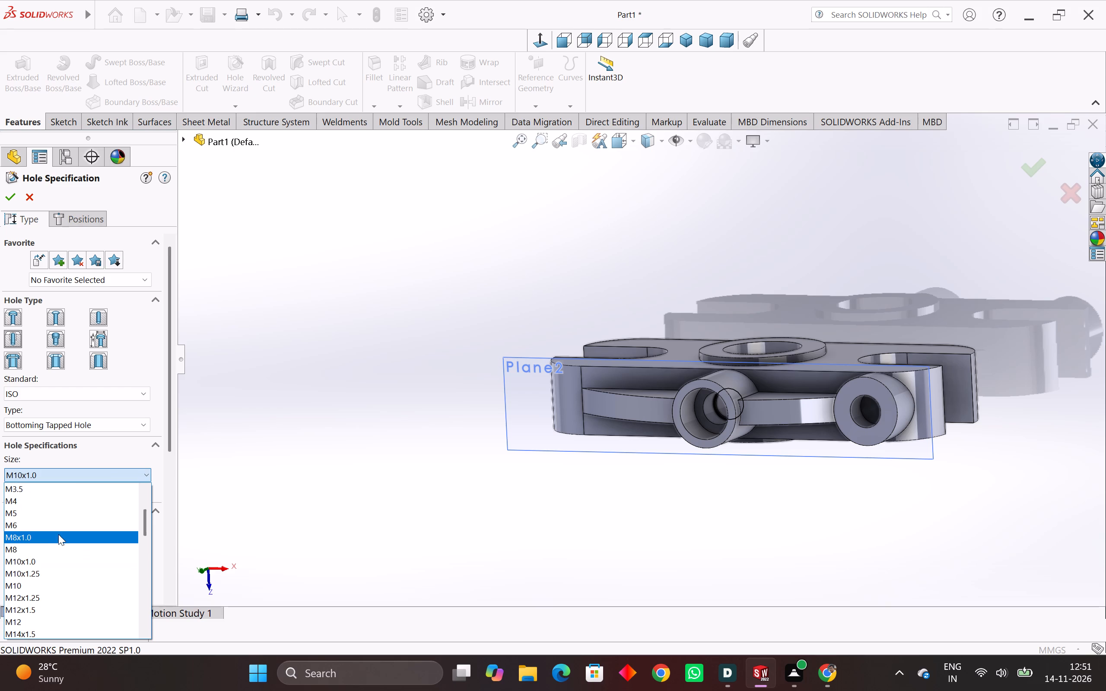
pyautogui.click(50, 537)
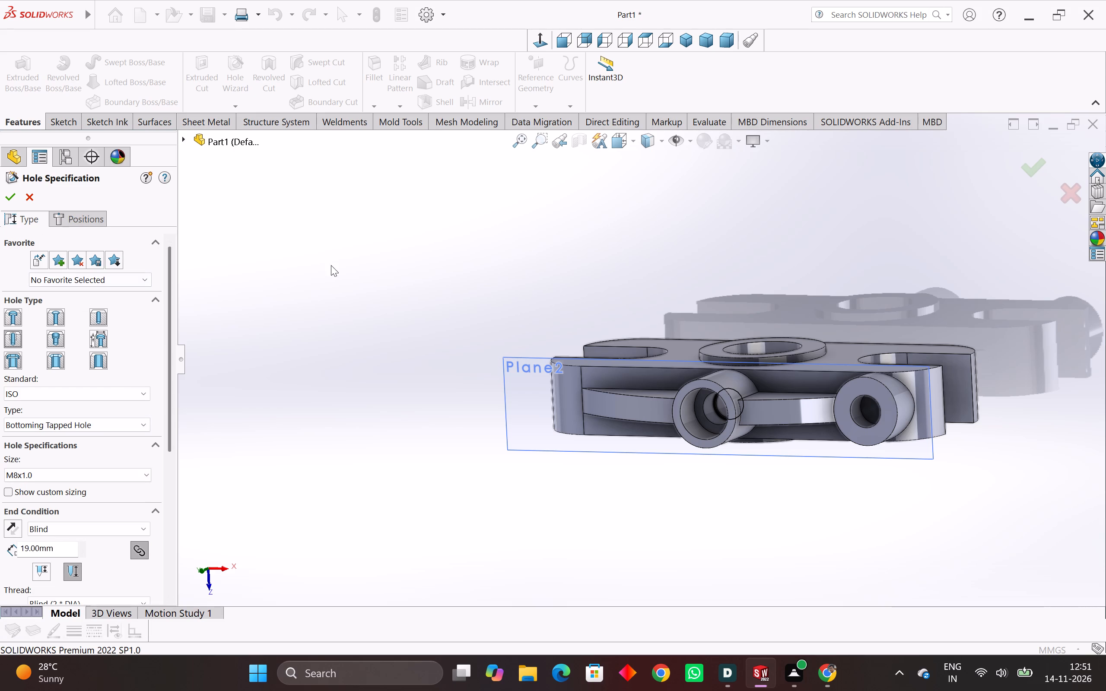
# Place the M8x1.0 tapped hole at the centre of the existing hole's floor in the end side boss and finish the feature.
pyautogui.click(59, 222)
pyautogui.scroll(3, 874, 428)
pyautogui.scroll(2, 820, 386)
pyautogui.click(812, 381)
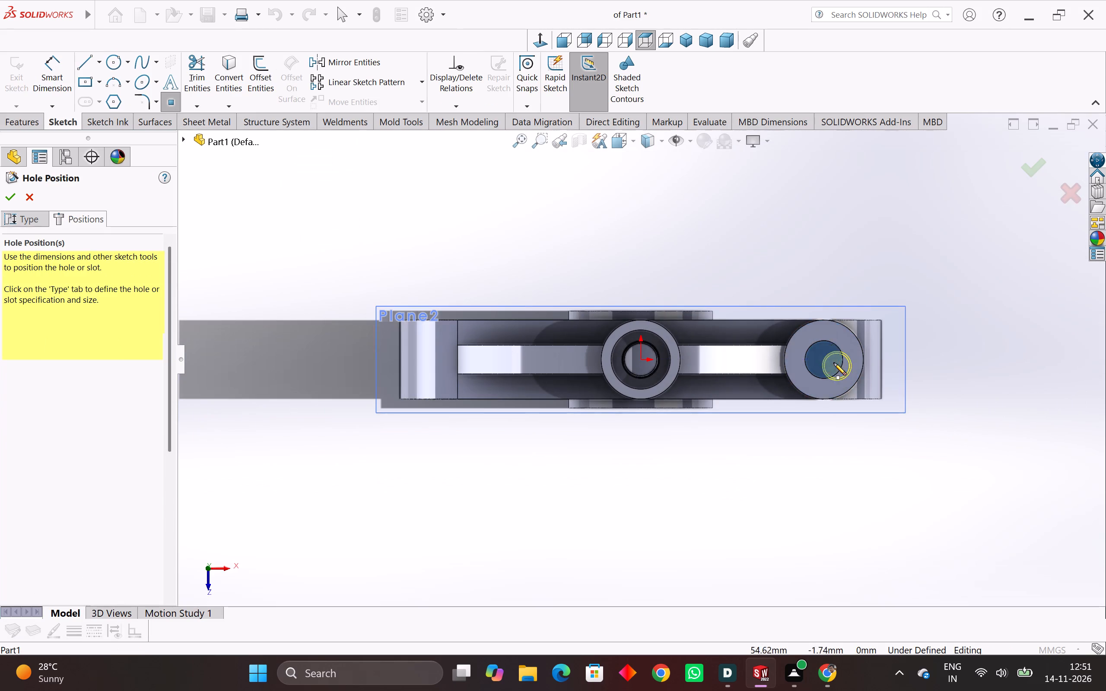
pyautogui.scroll(4, 826, 355)
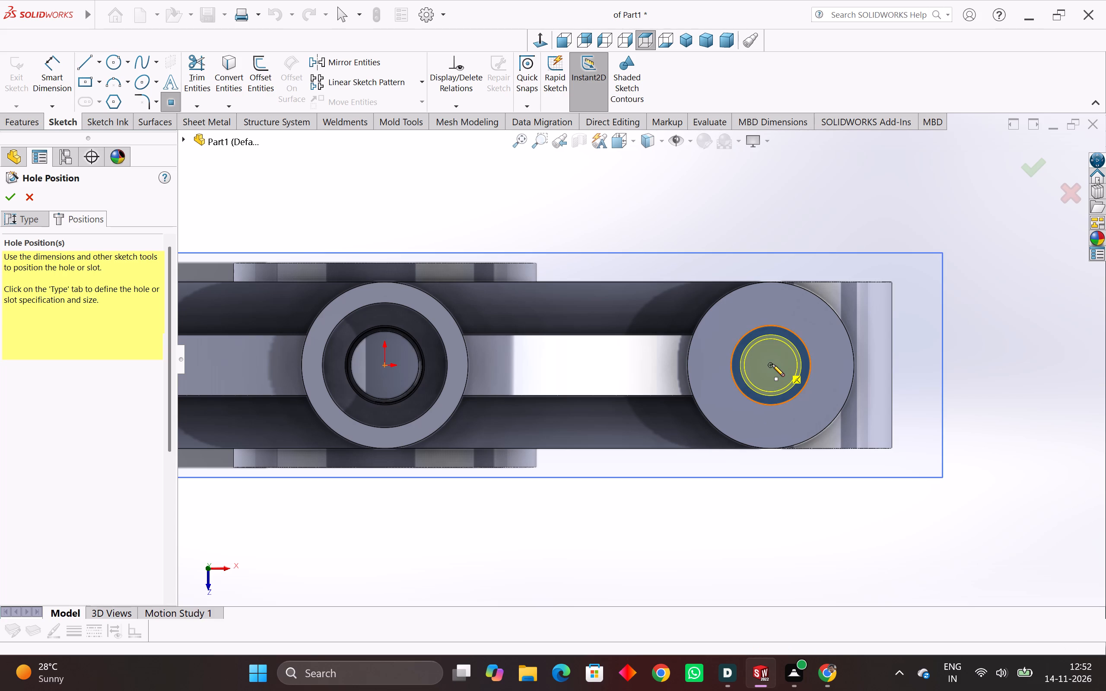
pyautogui.click(770, 364)
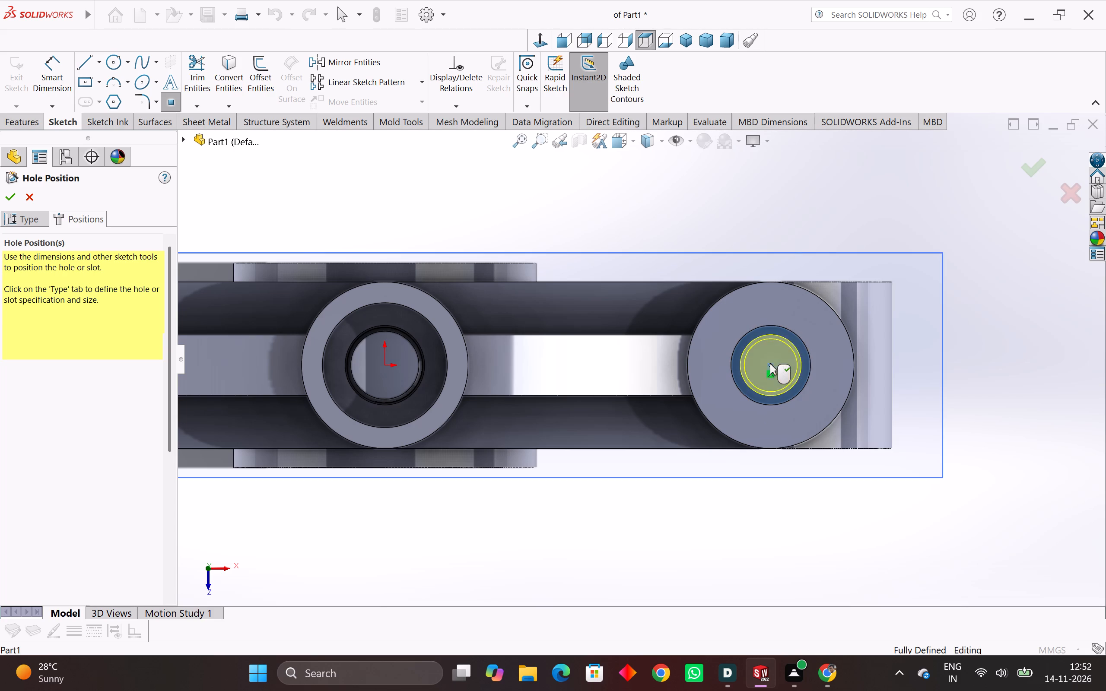
pyautogui.click(4, 193)
# Examine the M8x1.0 tapped hole from both the boss side and the slot side of the part.
pyautogui.moveTo(753, 382); pyautogui.dragTo(718, 508, button='middle')
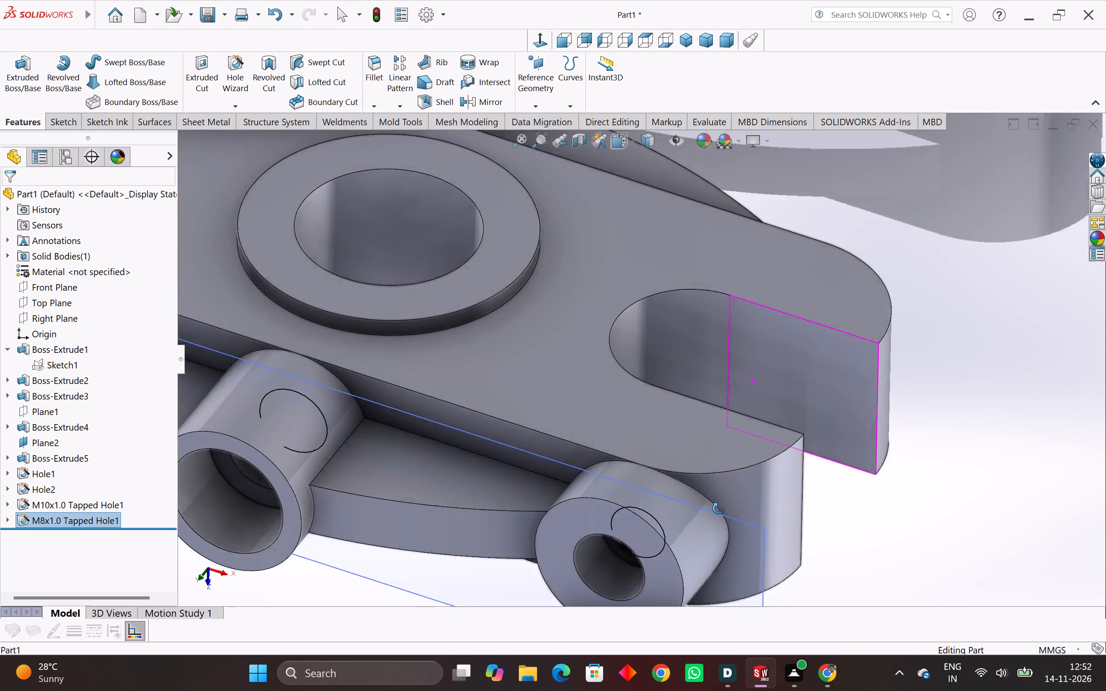
pyautogui.moveTo(718, 508); pyautogui.dragTo(671, 580, button='middle')
pyautogui.scroll(-1, 671, 571)
pyautogui.scroll(-2, 663, 507)
pyautogui.moveTo(655, 509); pyautogui.dragTo(627, 539, button='middle')
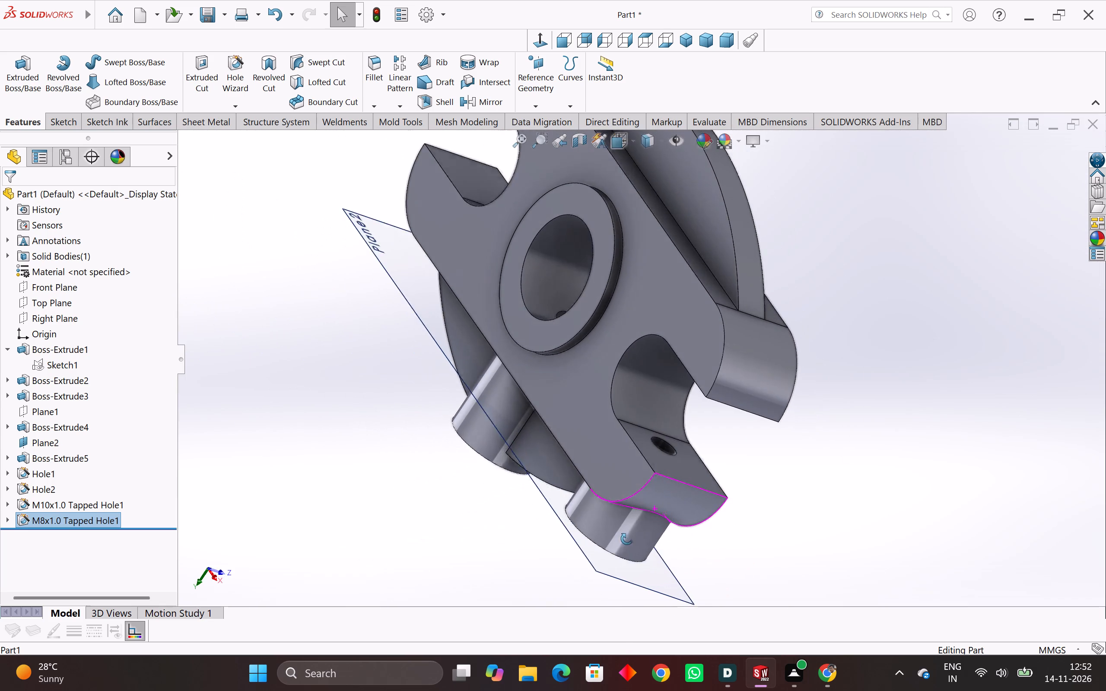
pyautogui.moveTo(627, 539); pyautogui.dragTo(623, 548, button='middle')
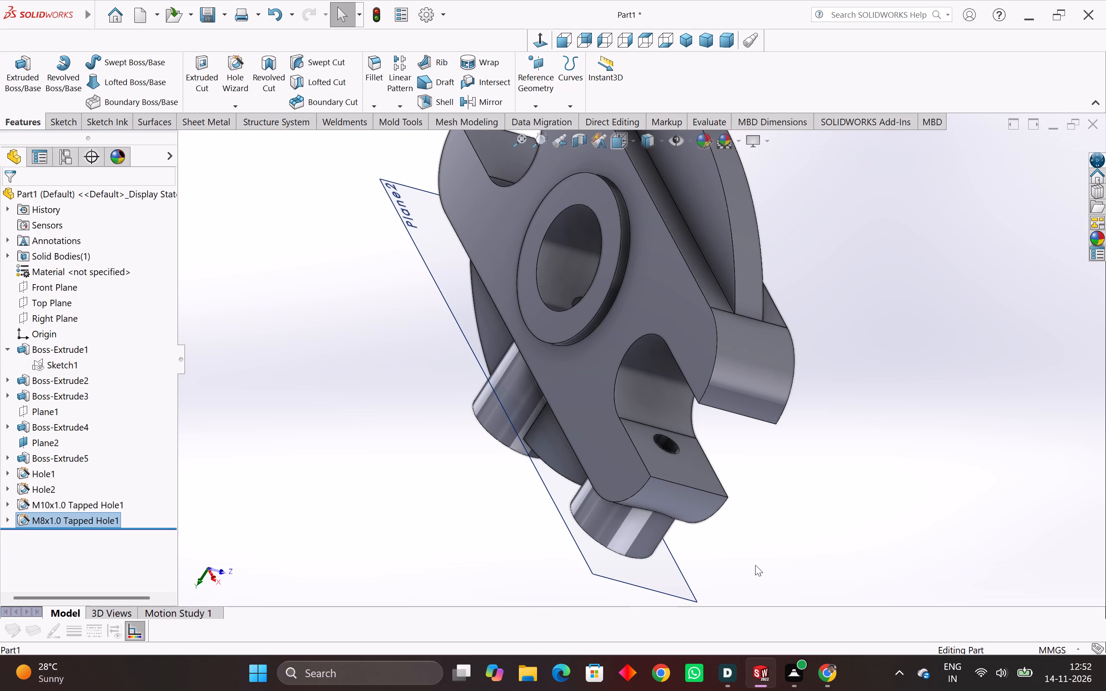
pyautogui.scroll(-3, 771, 551)
pyautogui.moveTo(689, 425); pyautogui.dragTo(556, 400, button='middle')
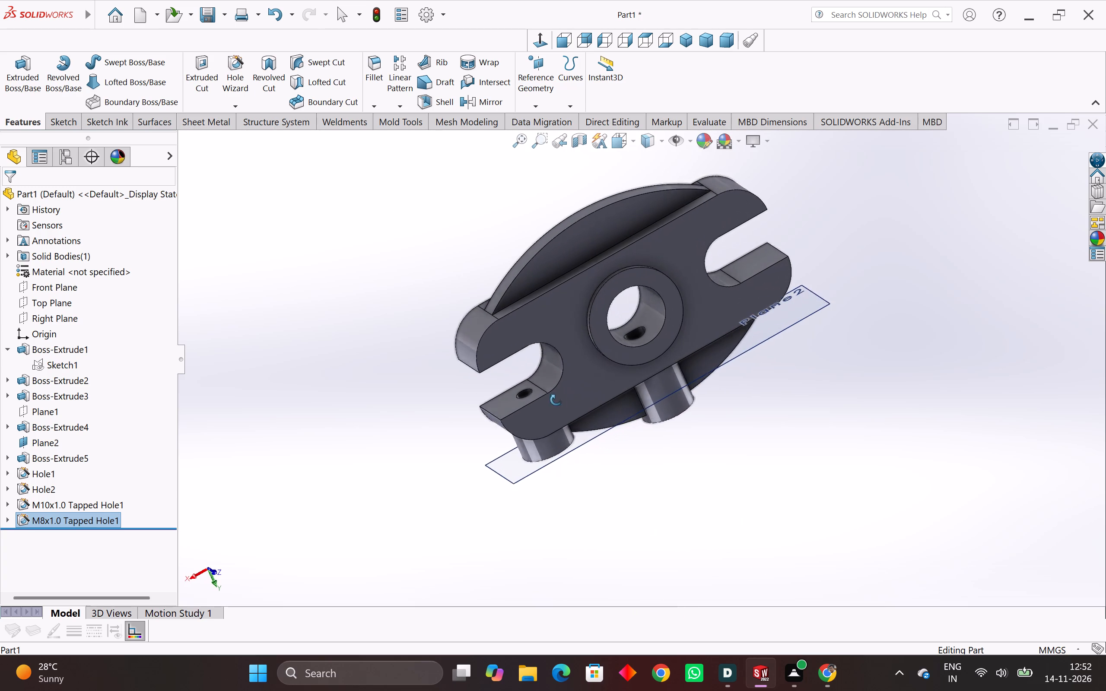
pyautogui.moveTo(556, 400); pyautogui.dragTo(629, 413, button='middle')
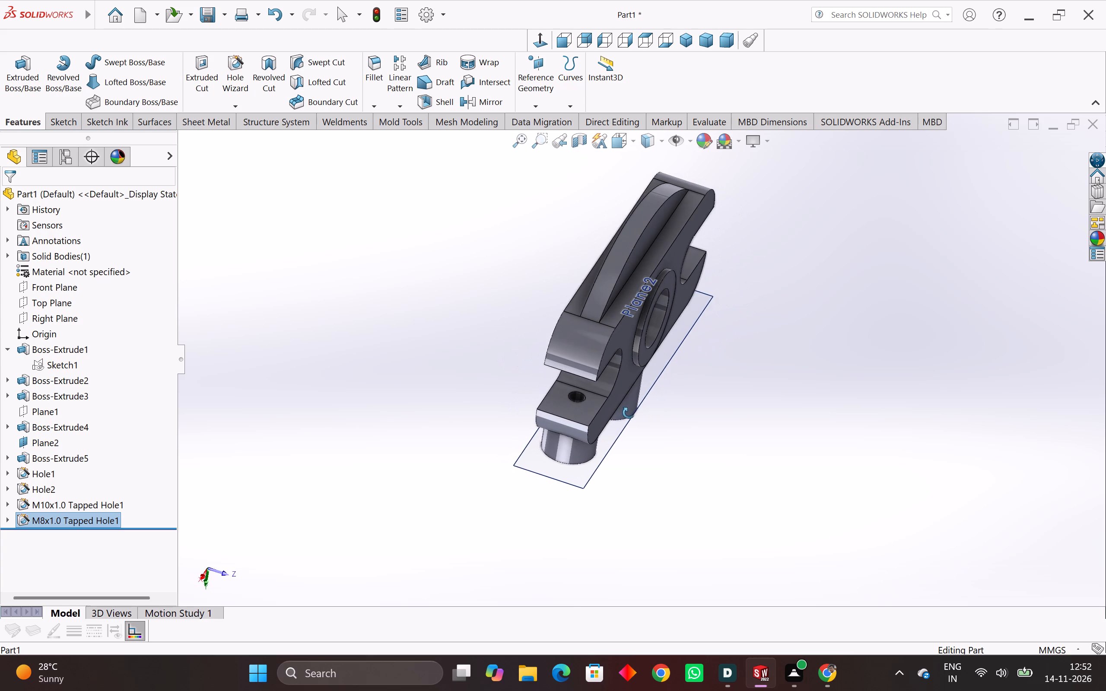
pyautogui.moveTo(629, 413); pyautogui.dragTo(652, 442, button='middle')
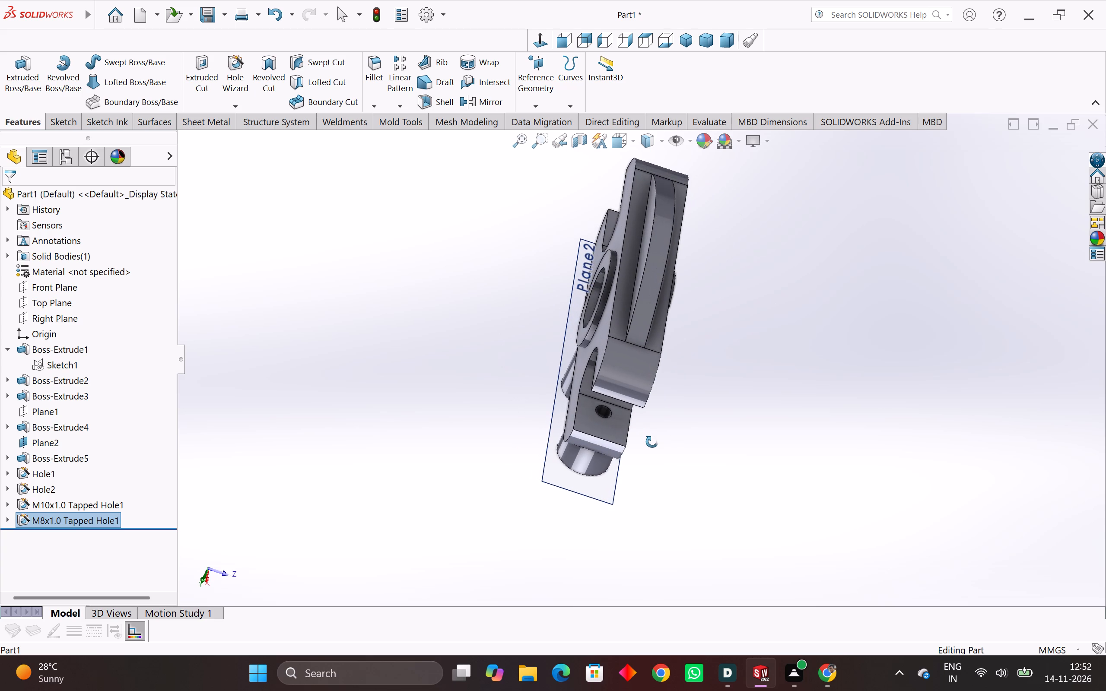
pyautogui.moveTo(652, 442); pyautogui.dragTo(655, 445, button='middle')
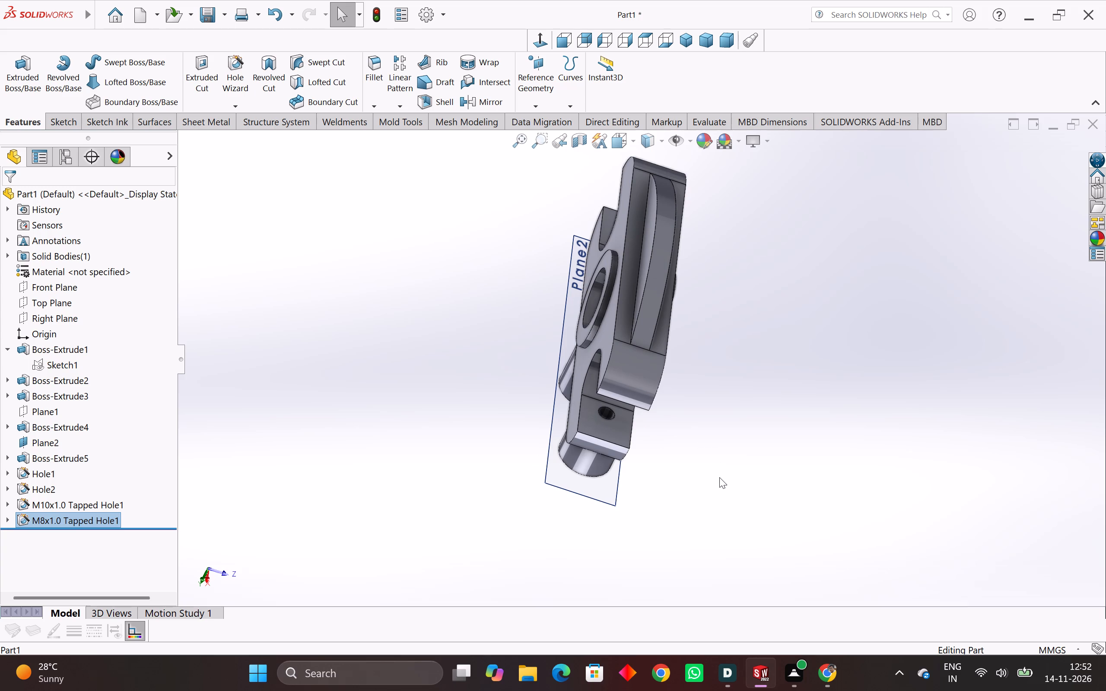
pyautogui.scroll(-3, 694, 425)
pyautogui.moveTo(689, 423); pyautogui.dragTo(824, 367, button='middle')
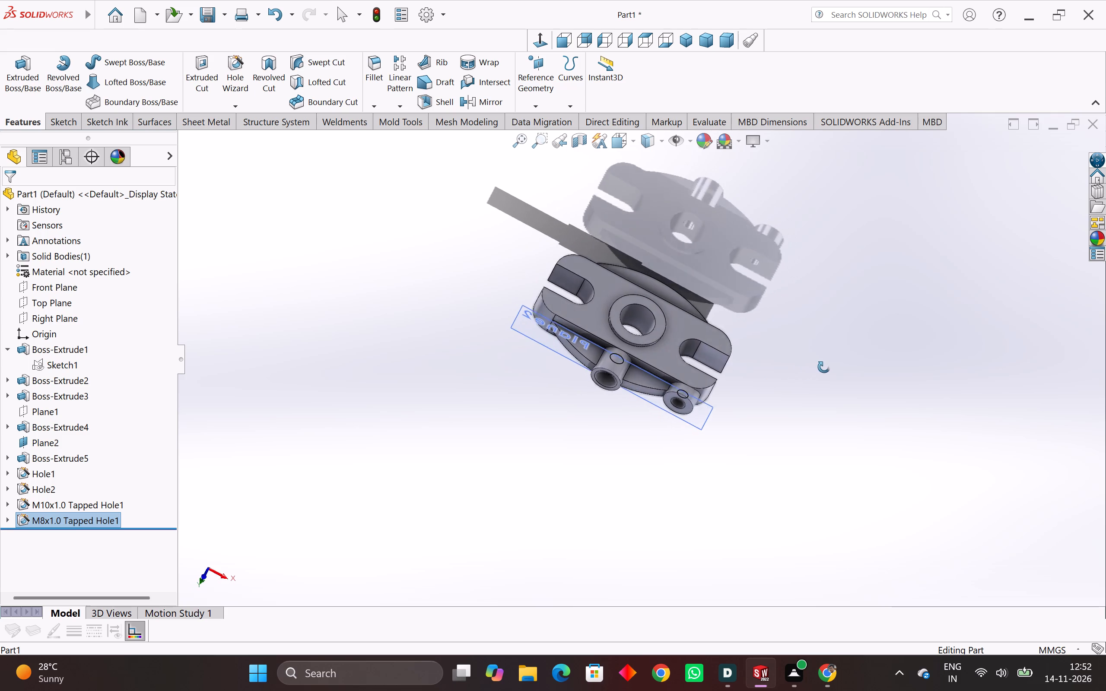
pyautogui.moveTo(824, 367); pyautogui.dragTo(823, 238, button='middle')
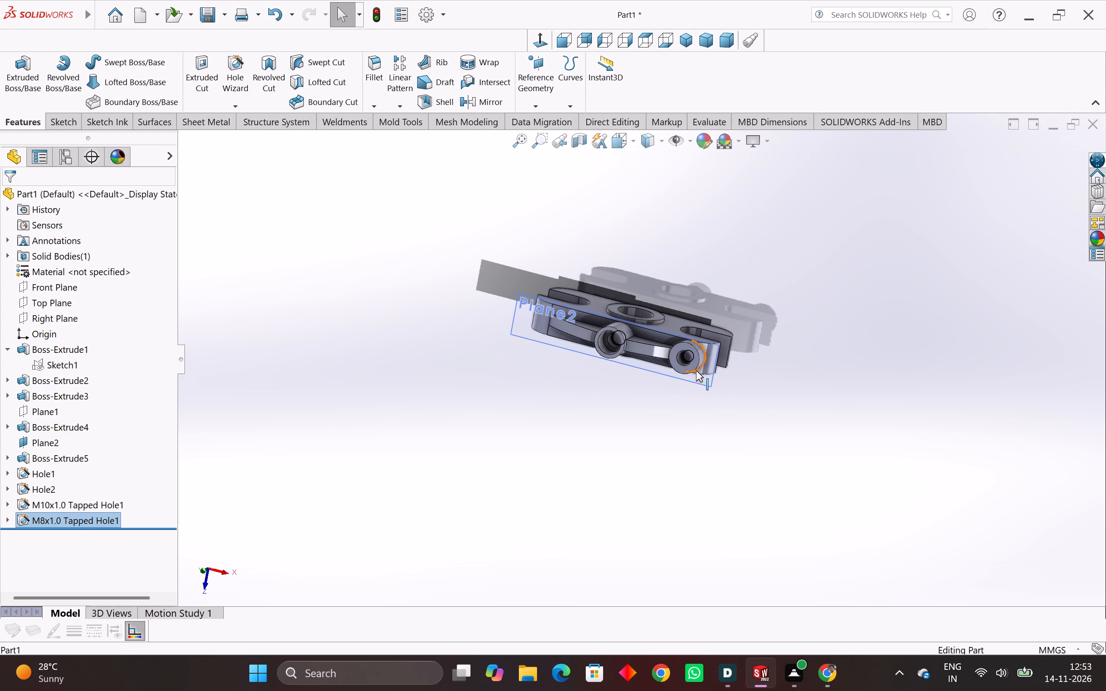
pyautogui.scroll(5, 696, 371)
pyautogui.moveTo(696, 371); pyautogui.dragTo(716, 330, button='middle')
pyautogui.scroll(1, 715, 341)
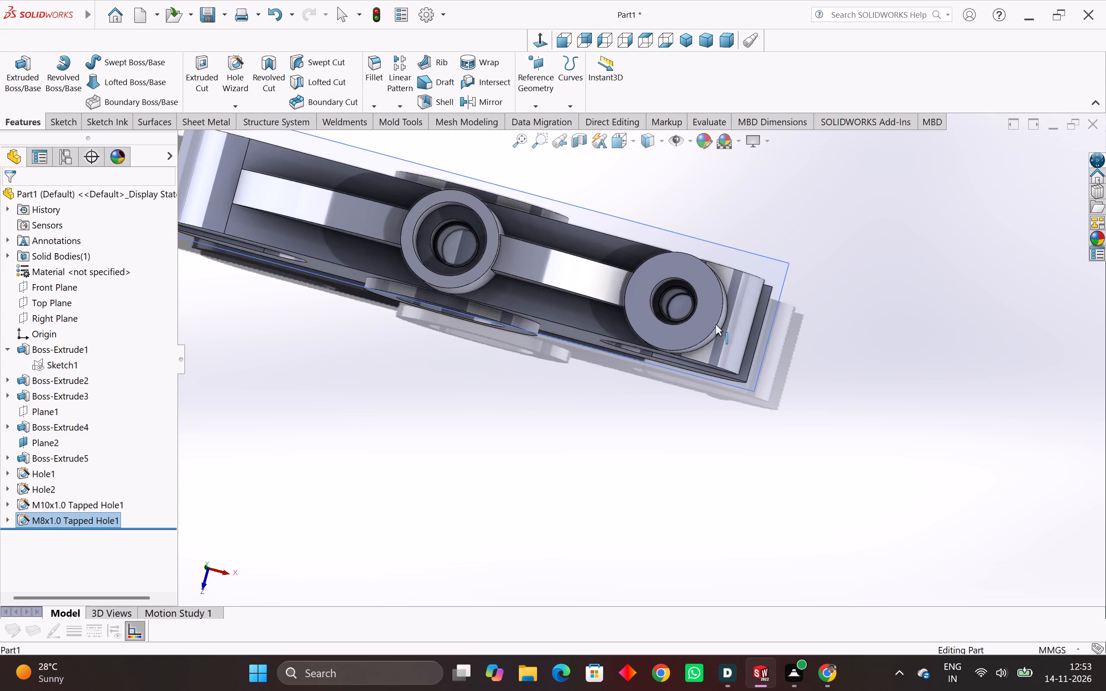
pyautogui.scroll(5, 701, 308)
pyautogui.moveTo(701, 308); pyautogui.dragTo(572, 466, button='middle')
pyautogui.scroll(-1, 572, 466)
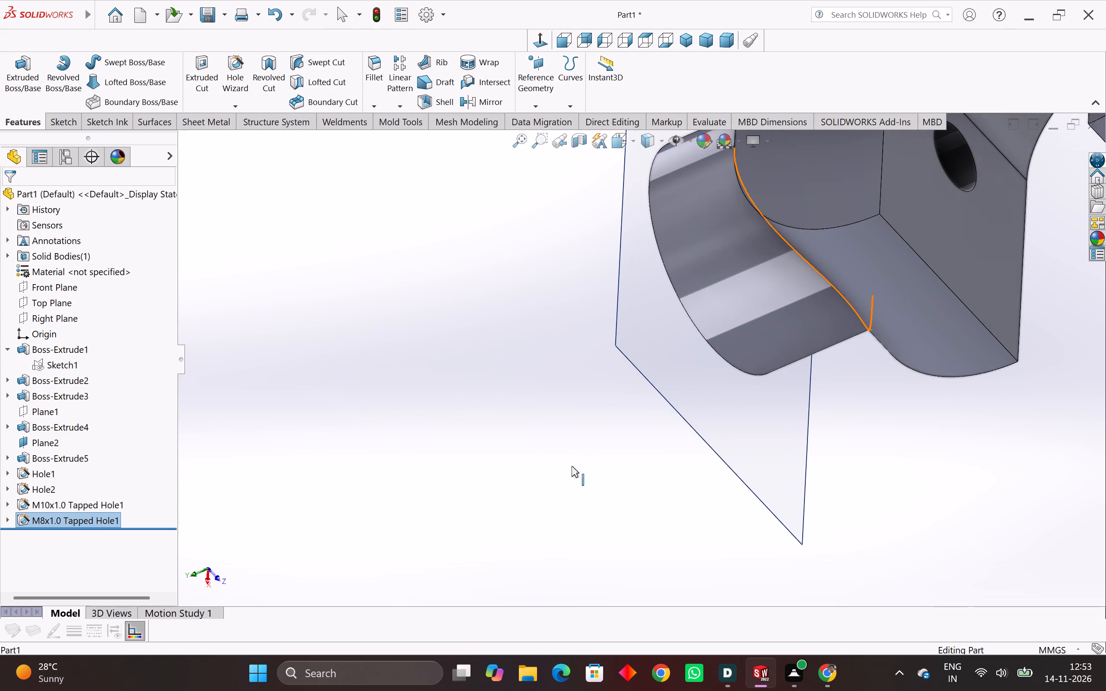
pyautogui.moveTo(836, 291); pyautogui.dragTo(766, 356, button='middle')
pyautogui.scroll(-3, 763, 353)
pyautogui.moveTo(844, 234); pyautogui.dragTo(872, 253, button='middle')
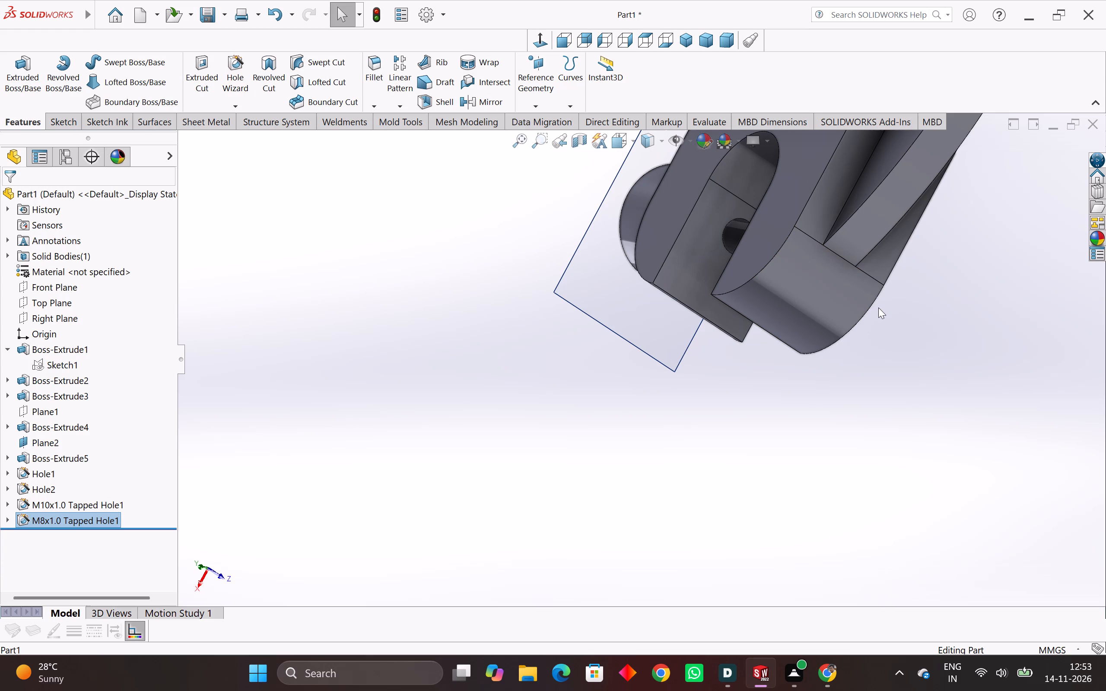
# Examine the whole part and its opposite slotted end from several angles.
pyautogui.scroll(-2, 836, 313)
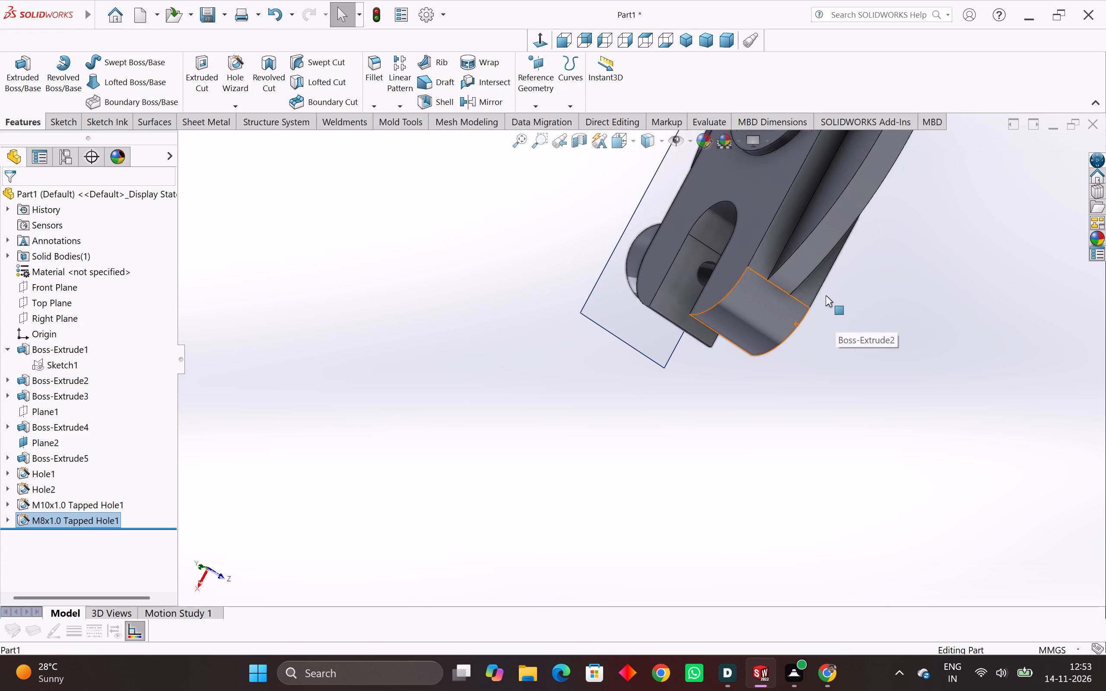
pyautogui.scroll(-4, 826, 295)
pyautogui.moveTo(772, 285); pyautogui.dragTo(726, 400, button='middle')
pyautogui.scroll(-4, 769, 245)
pyautogui.moveTo(706, 233); pyautogui.dragTo(705, 233, button='middle')
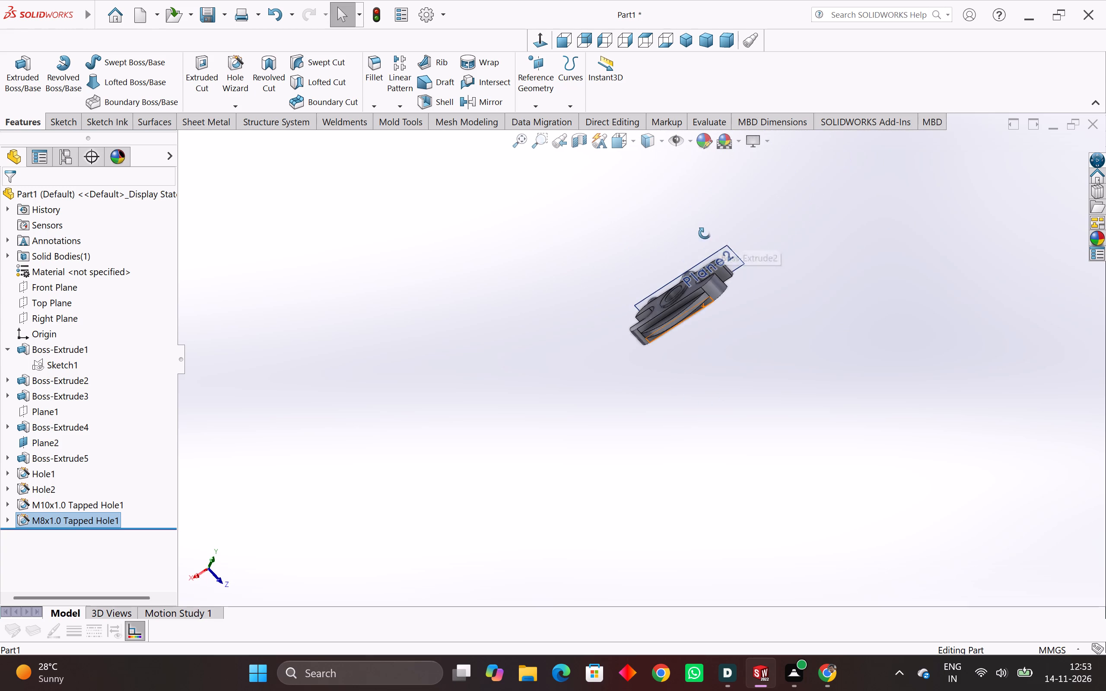
pyautogui.moveTo(705, 233); pyautogui.dragTo(632, 347, button='middle')
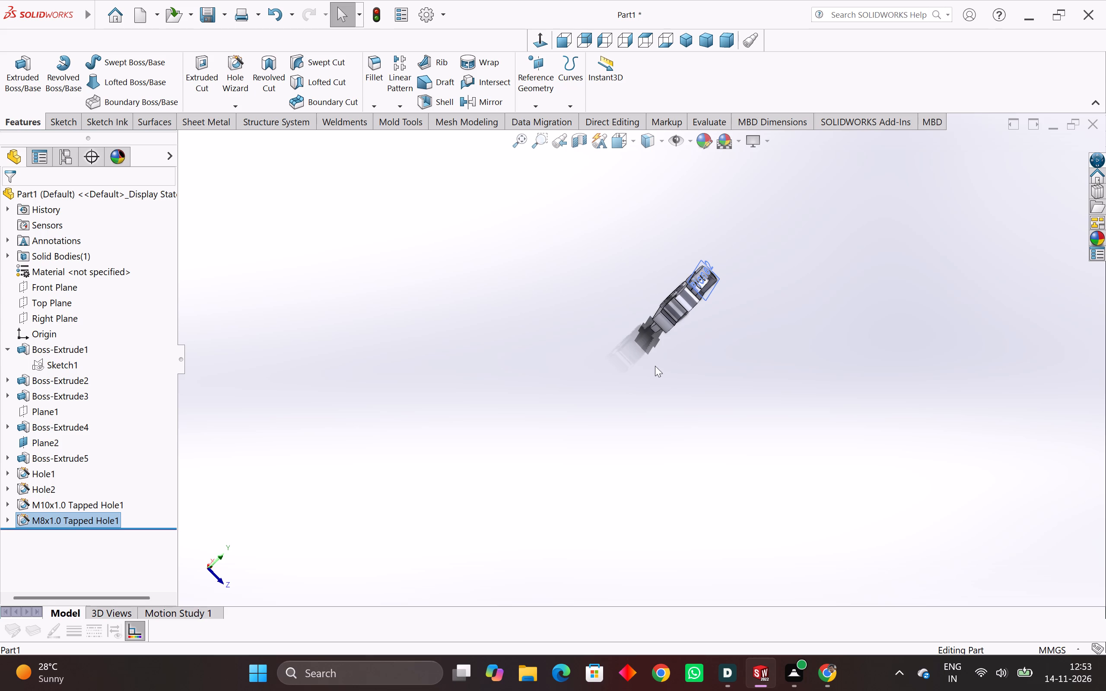
pyautogui.moveTo(649, 291); pyautogui.dragTo(702, 313, button='middle')
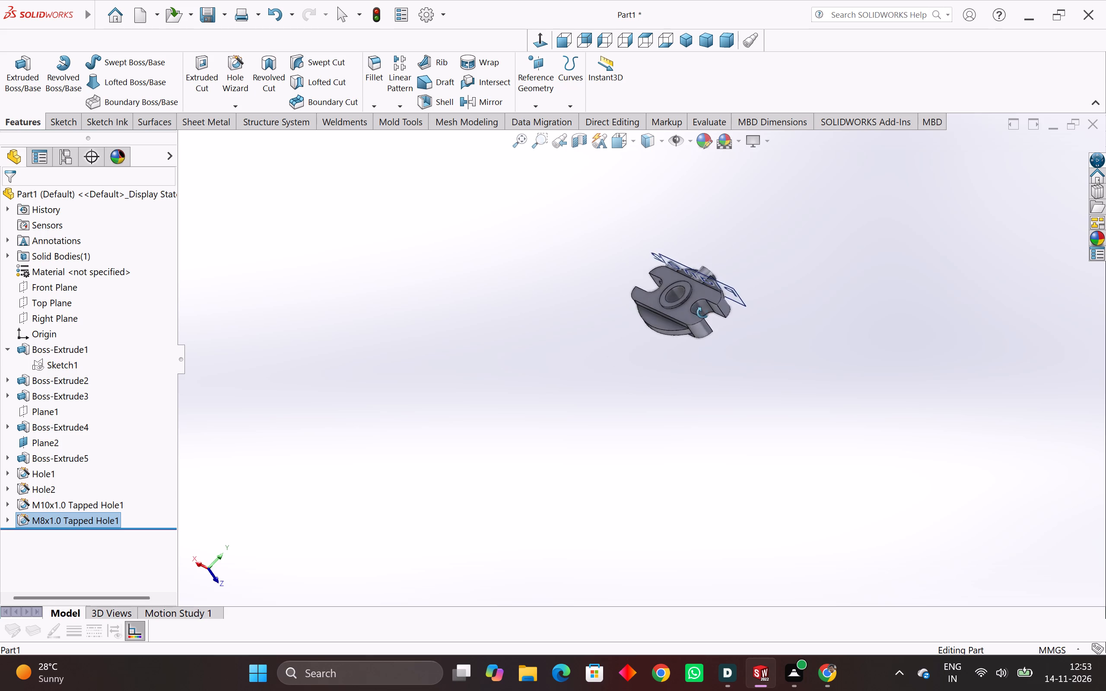
pyautogui.moveTo(702, 313); pyautogui.dragTo(617, 385, button='middle')
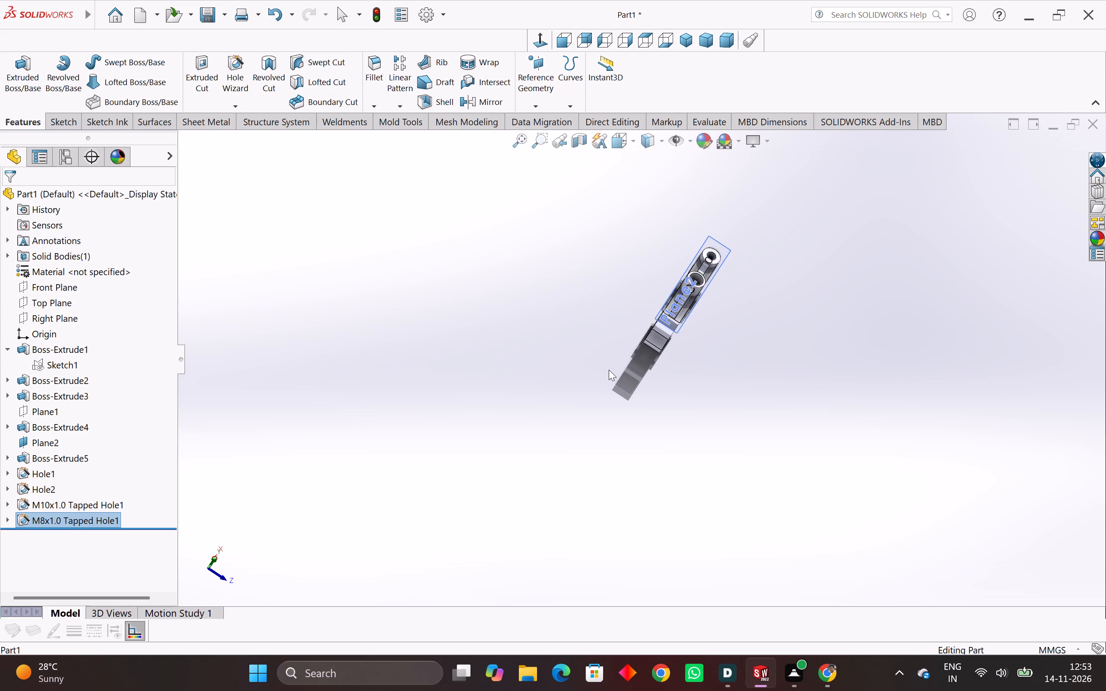
pyautogui.scroll(5, 609, 339)
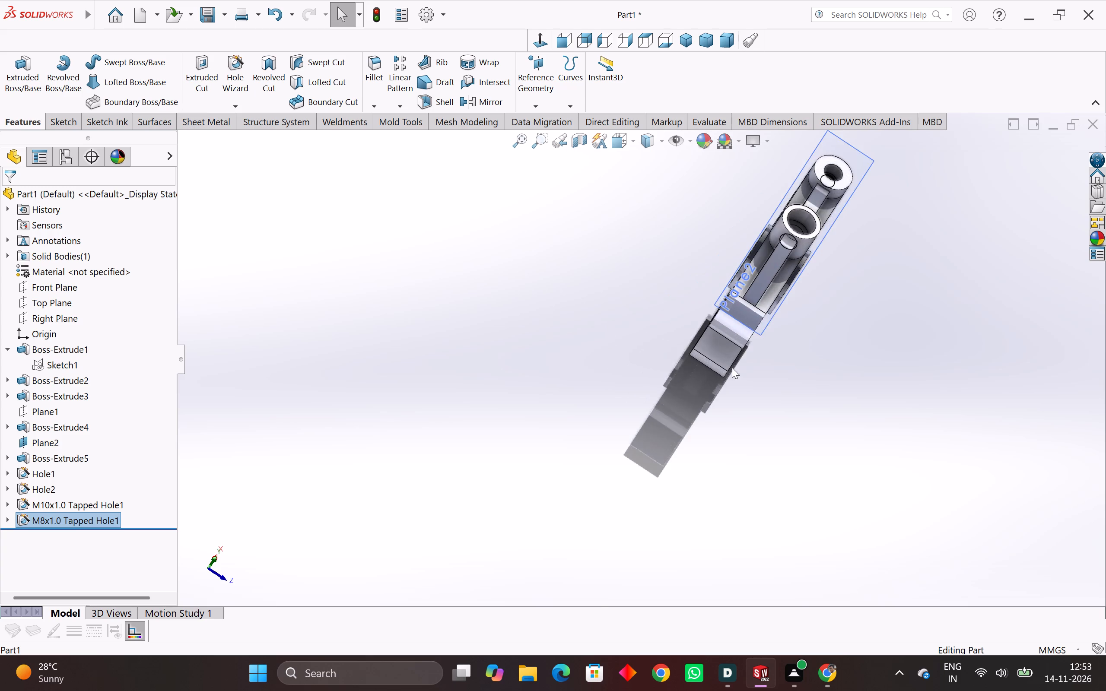
pyautogui.scroll(3, 744, 365)
pyautogui.scroll(5, 764, 333)
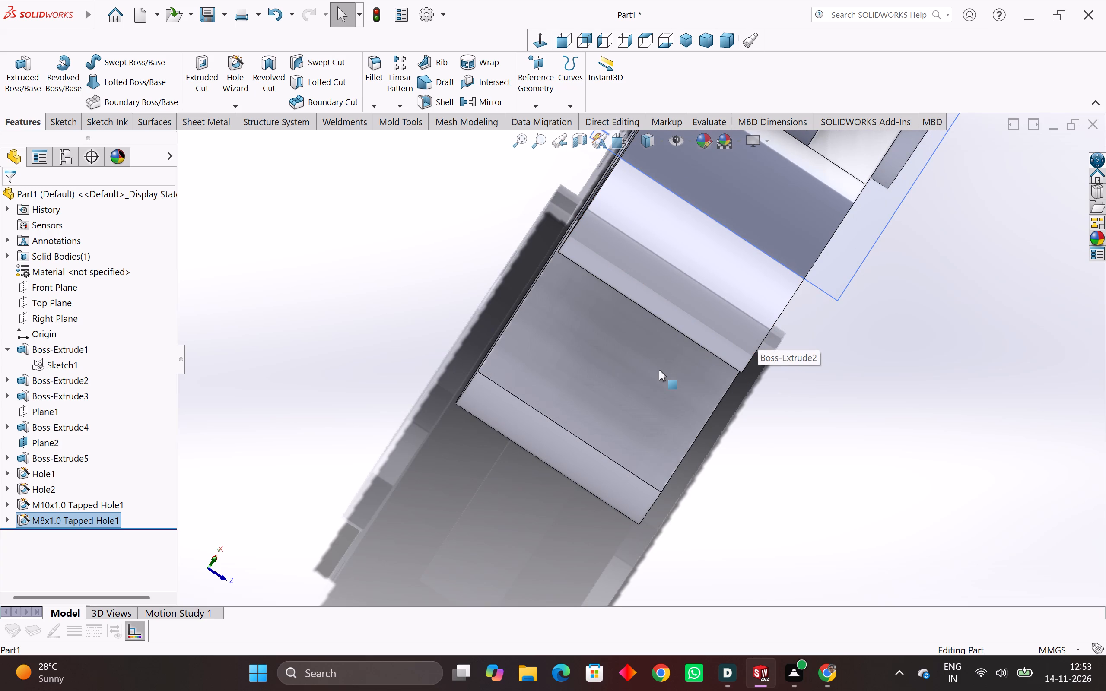
pyautogui.scroll(2, 690, 366)
pyautogui.scroll(-6, 692, 363)
pyautogui.moveTo(686, 357); pyautogui.dragTo(631, 332, button='middle')
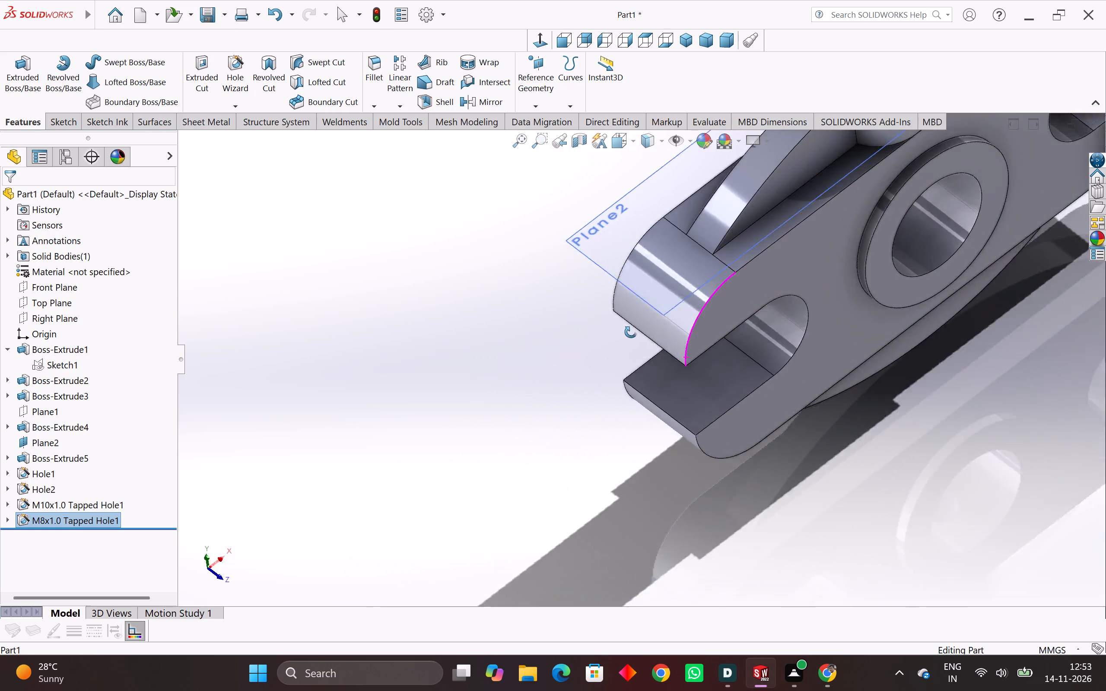
pyautogui.moveTo(631, 332); pyautogui.dragTo(573, 268, button='middle')
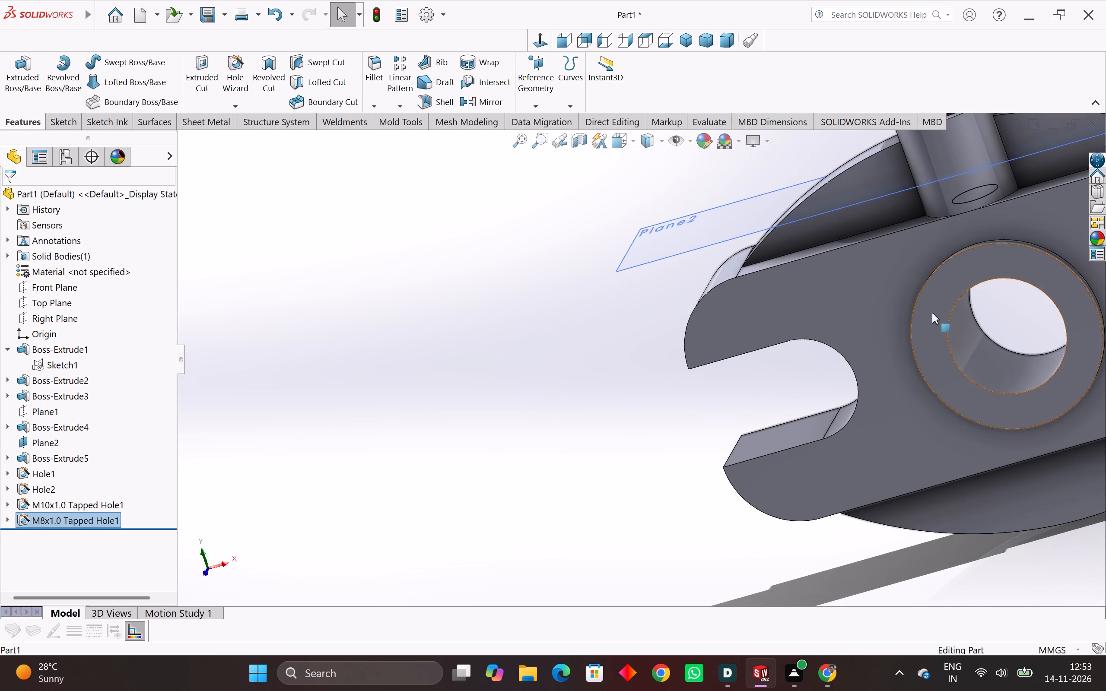
# Start a Circular Pattern with the central ring's extrusion, Boss-Extrude1, as the feature to pattern.
pyautogui.click(932, 313)
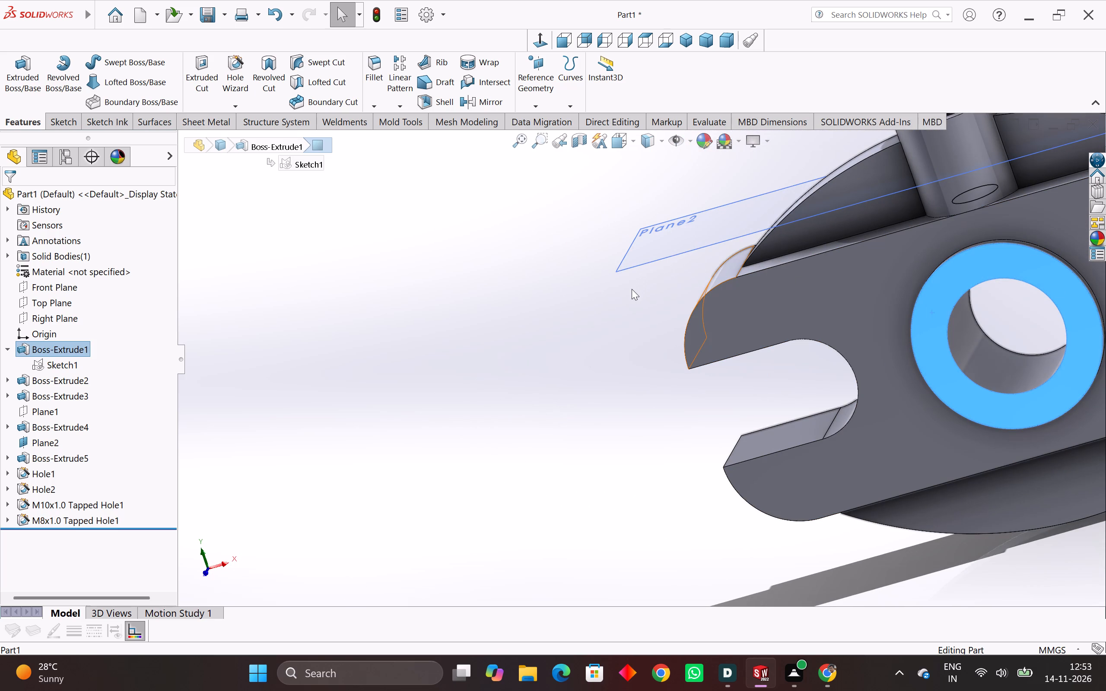
pyautogui.moveTo(631, 289); pyautogui.dragTo(691, 327, button='middle')
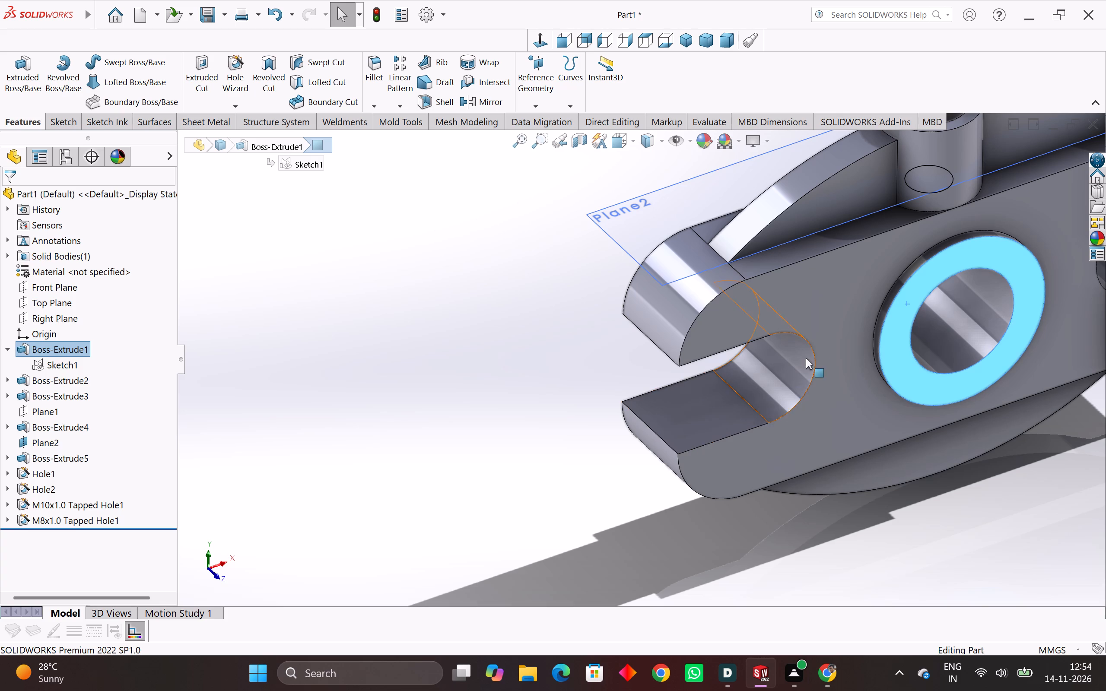
pyautogui.scroll(-5, 801, 355)
pyautogui.moveTo(795, 363); pyautogui.dragTo(752, 367, button='middle')
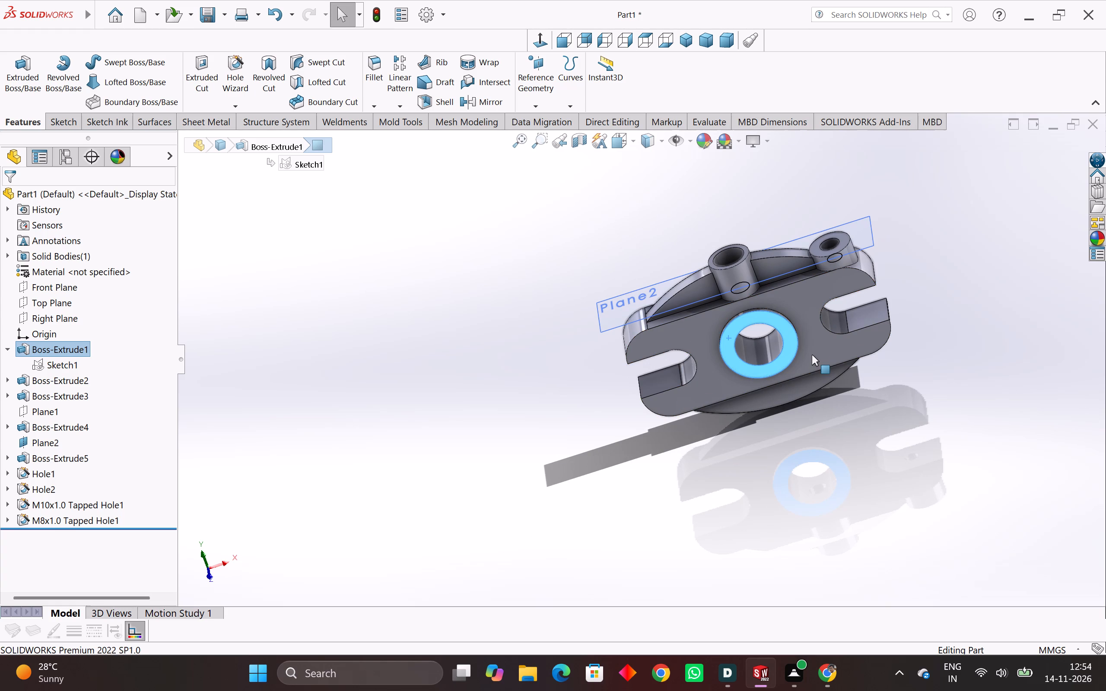
pyautogui.scroll(-3, 812, 355)
pyautogui.scroll(5, 783, 300)
pyautogui.moveTo(655, 342); pyautogui.dragTo(639, 549, button='middle')
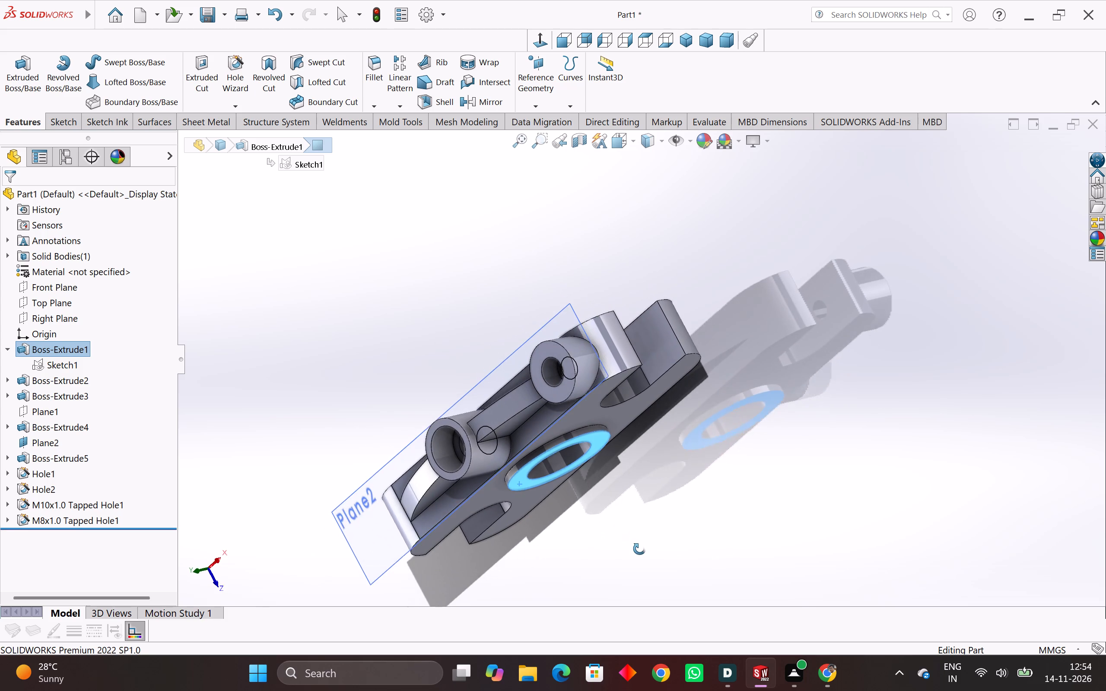
pyautogui.moveTo(639, 549); pyautogui.dragTo(643, 552, button='middle')
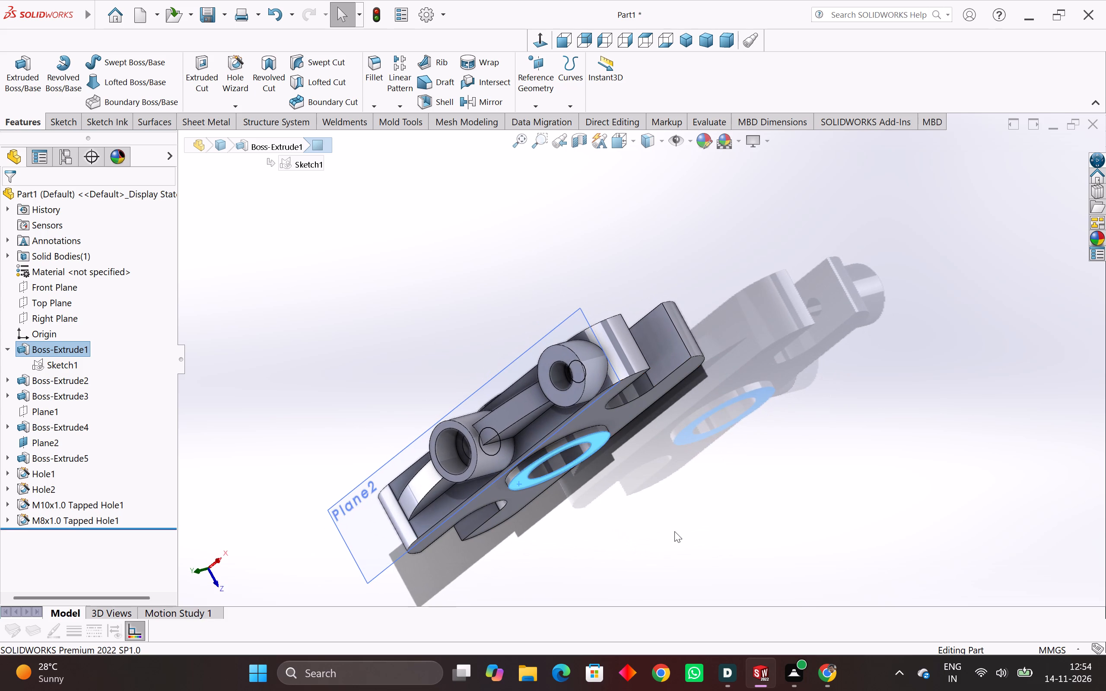
pyautogui.moveTo(690, 517); pyautogui.dragTo(692, 526, button='middle')
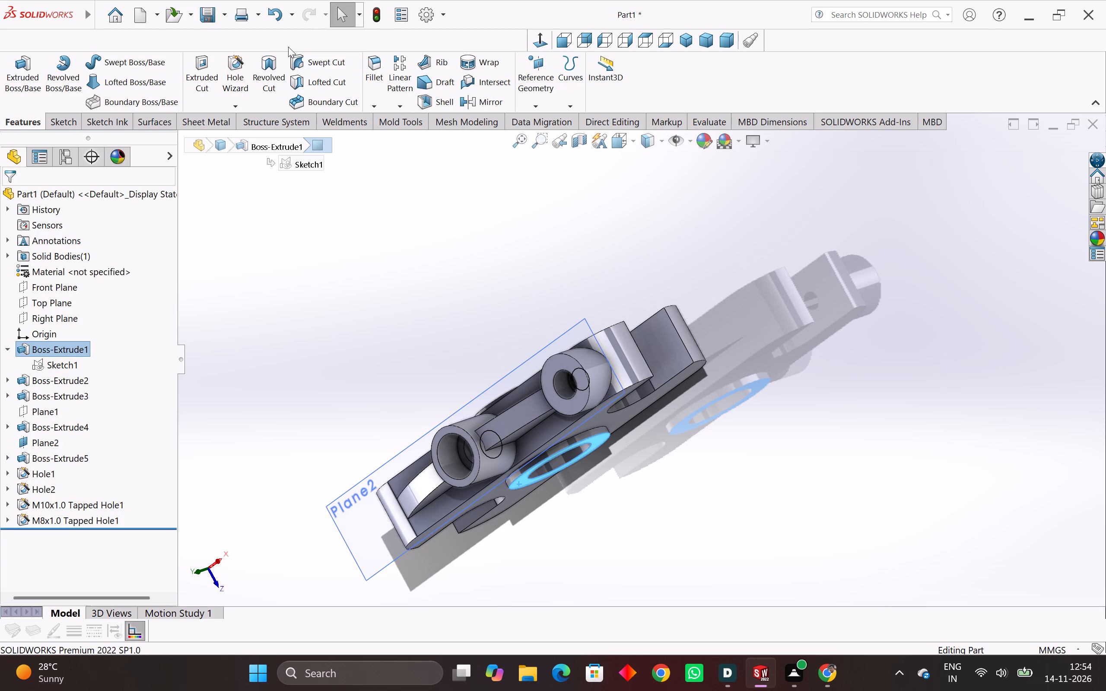
pyautogui.click(402, 106)
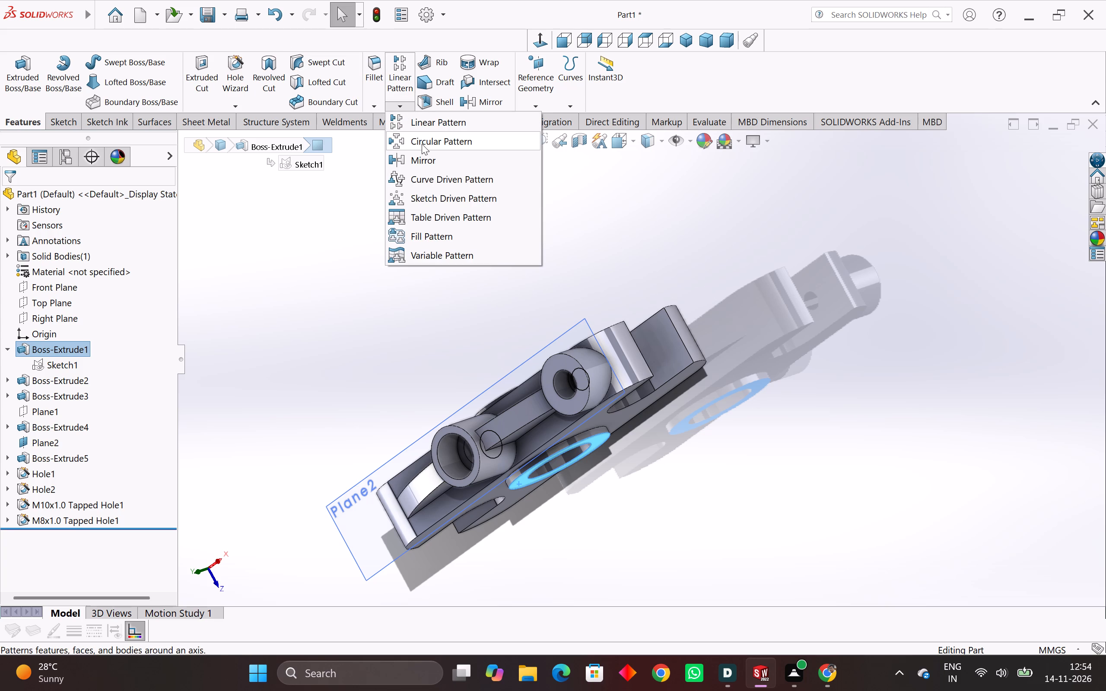
pyautogui.click(423, 143)
pyautogui.moveTo(510, 286); pyautogui.dragTo(553, 396, button='middle')
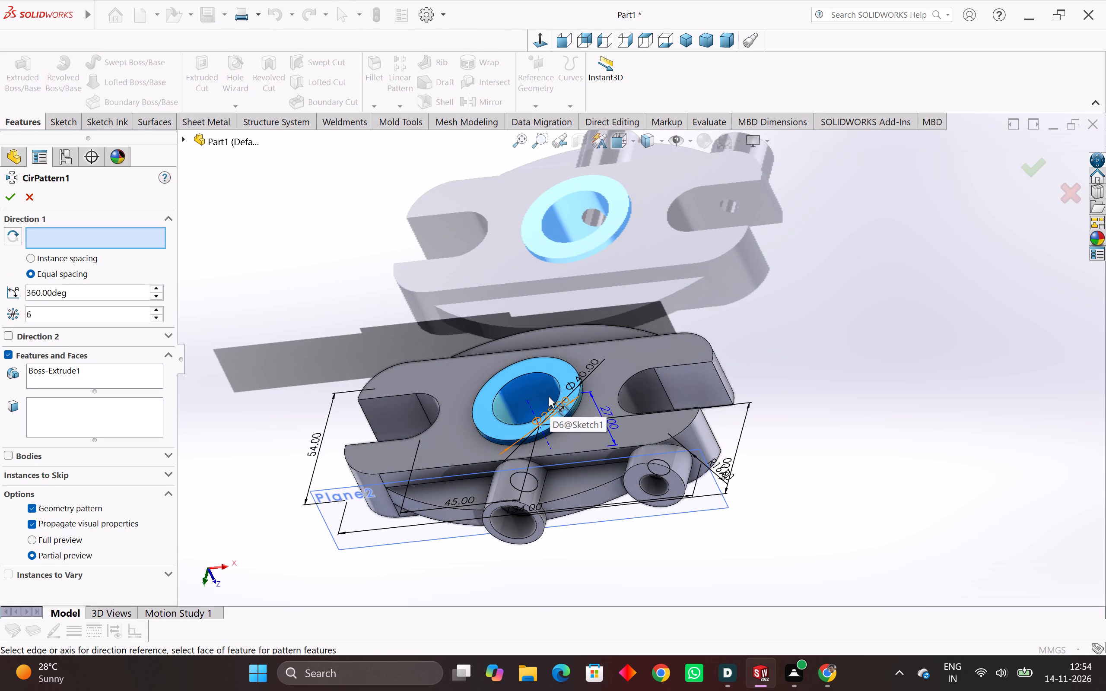
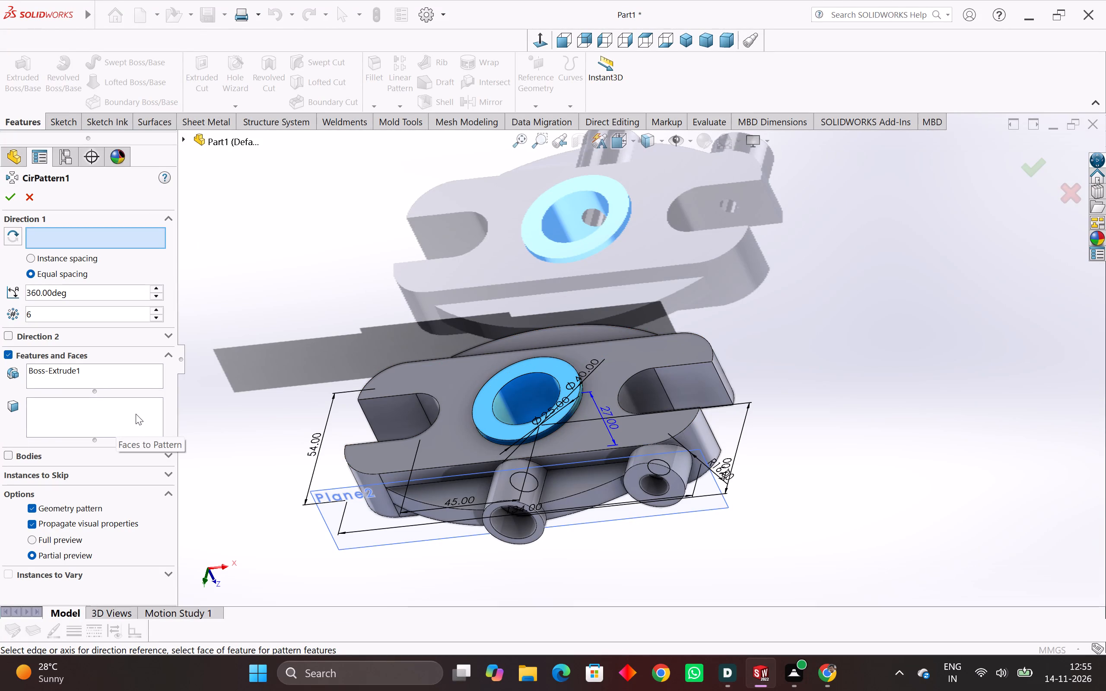
# Replace Boss-Extrude1 with the end side boss's extrusion, Boss-Extrude5, in the circular pattern's features to pattern.
pyautogui.scroll(-1, 143, 412)
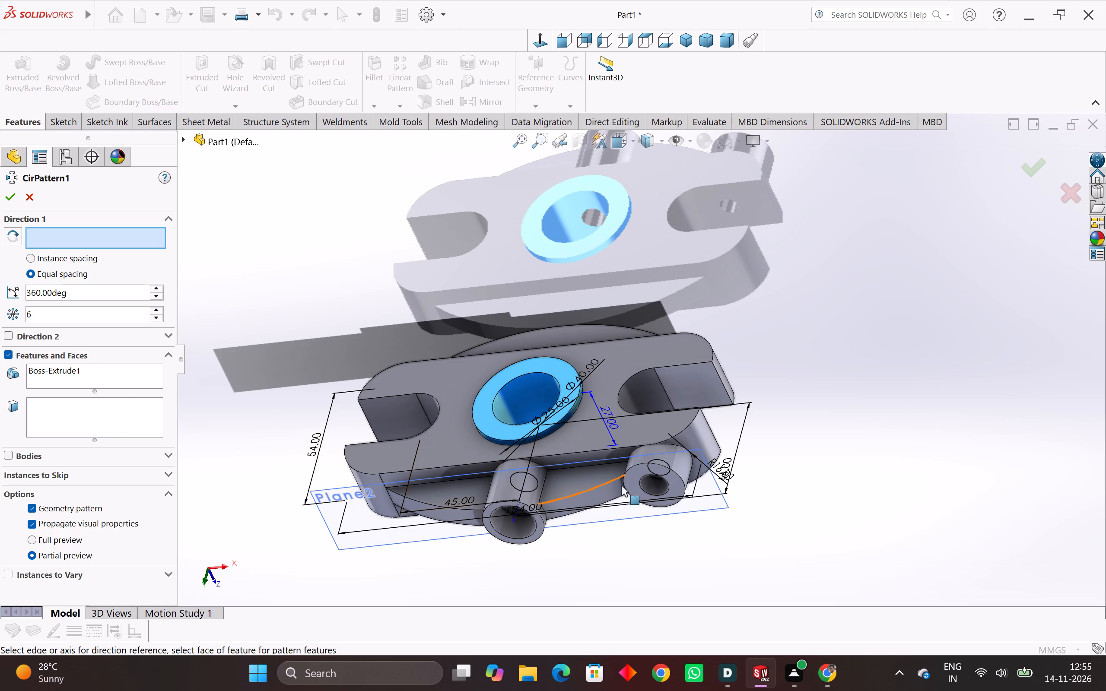
pyautogui.moveTo(590, 511); pyautogui.dragTo(559, 600, button='middle')
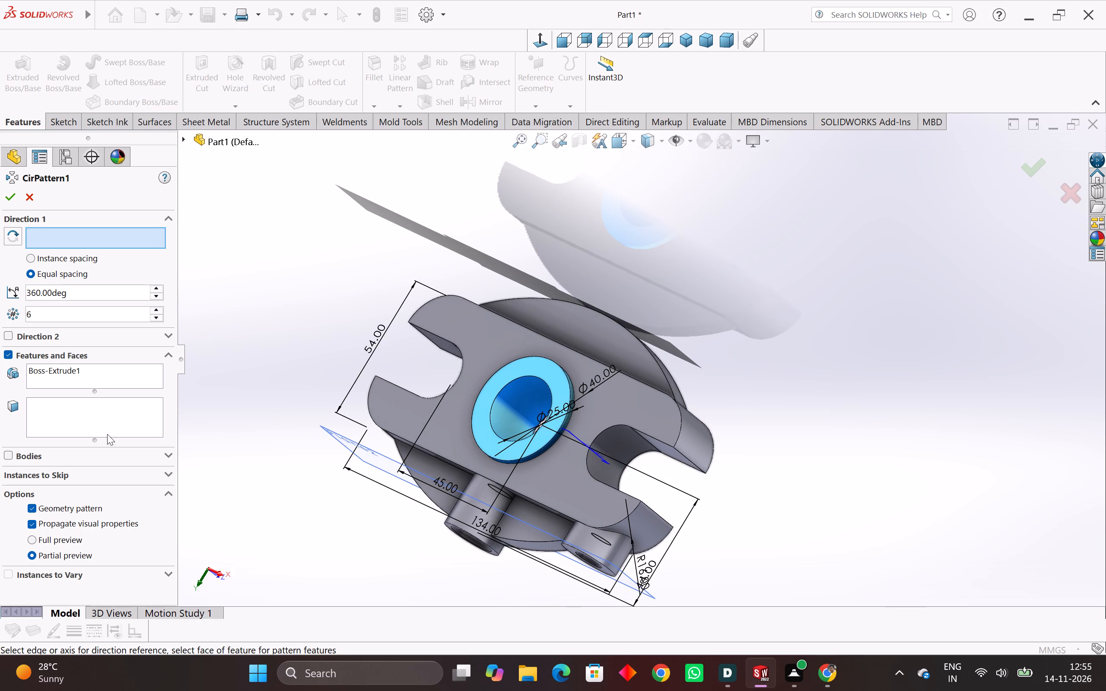
pyautogui.click(96, 376)
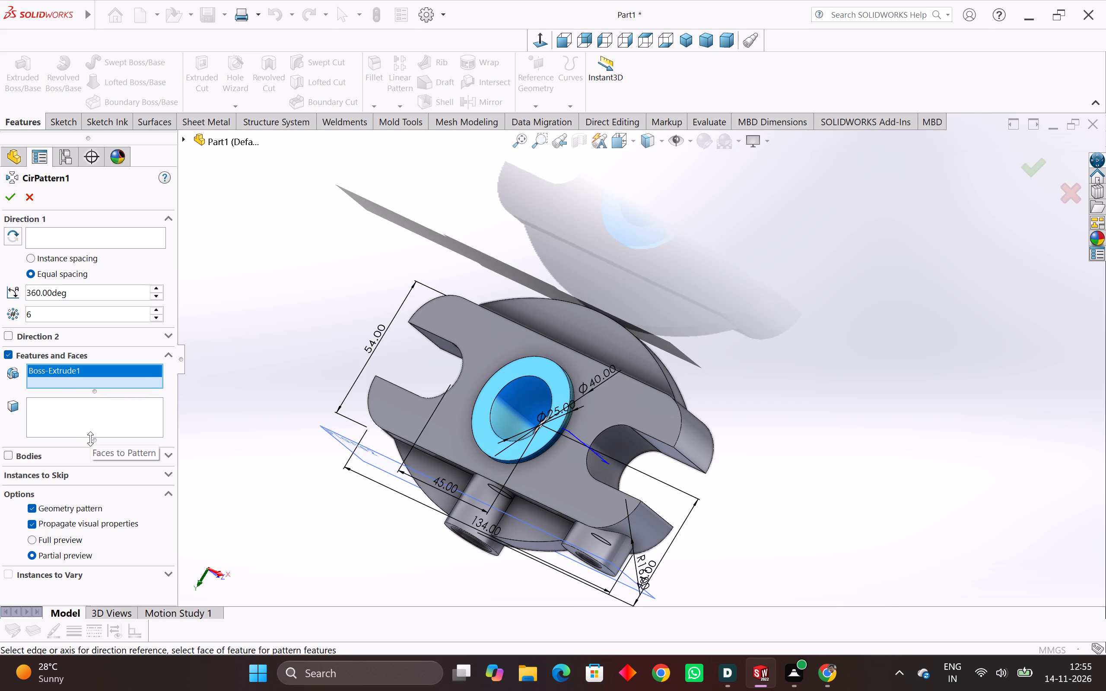
pyautogui.click(181, 138)
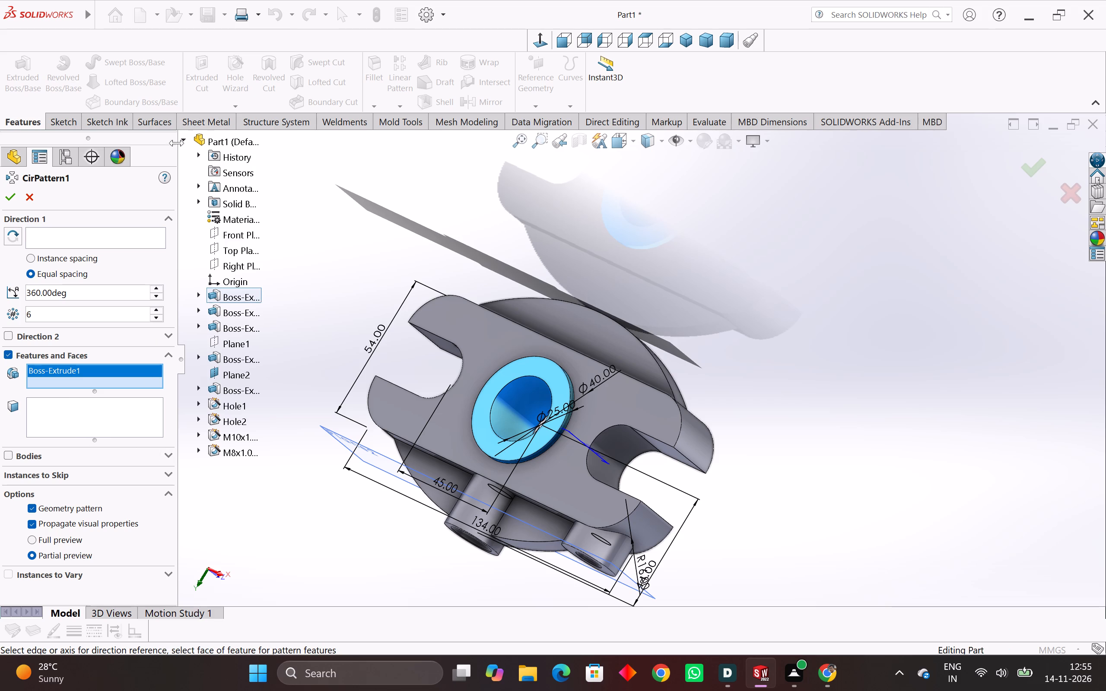
pyautogui.rightClick(95, 374)
pyautogui.click(124, 409)
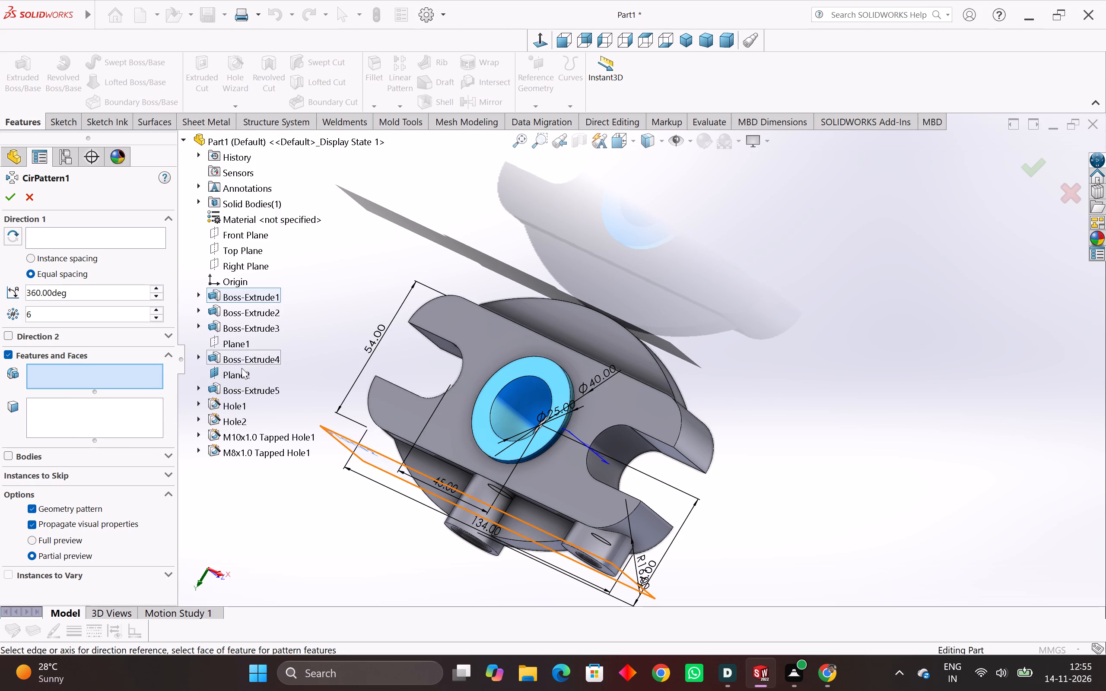
pyautogui.click(242, 390)
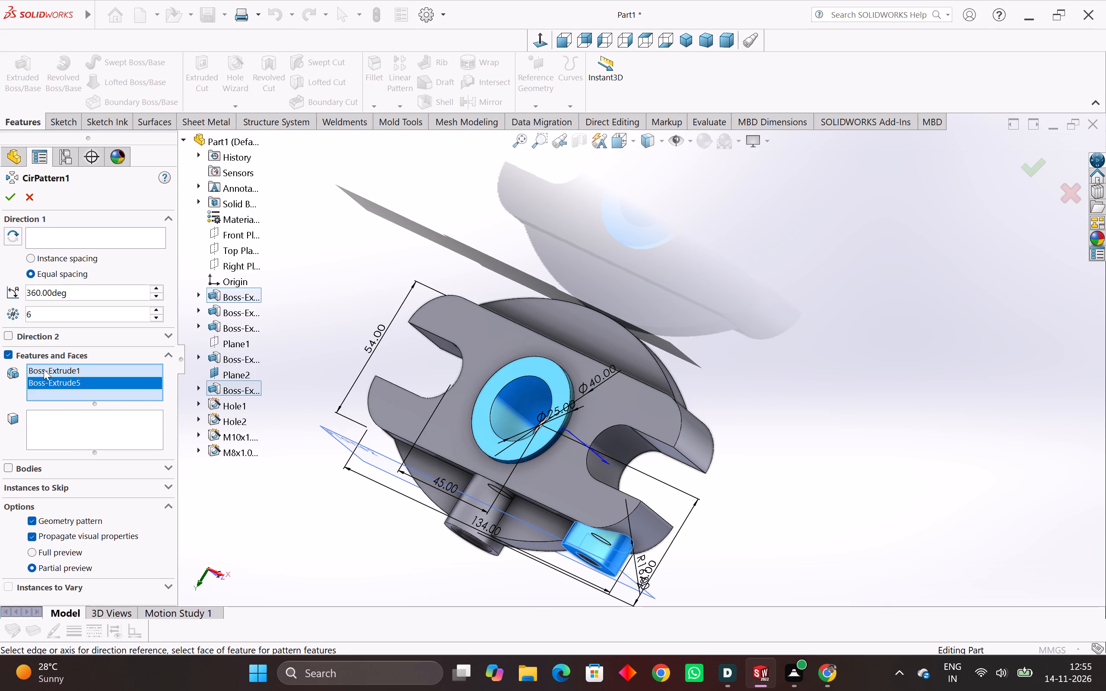
pyautogui.rightClick(44, 369)
pyautogui.click(83, 395)
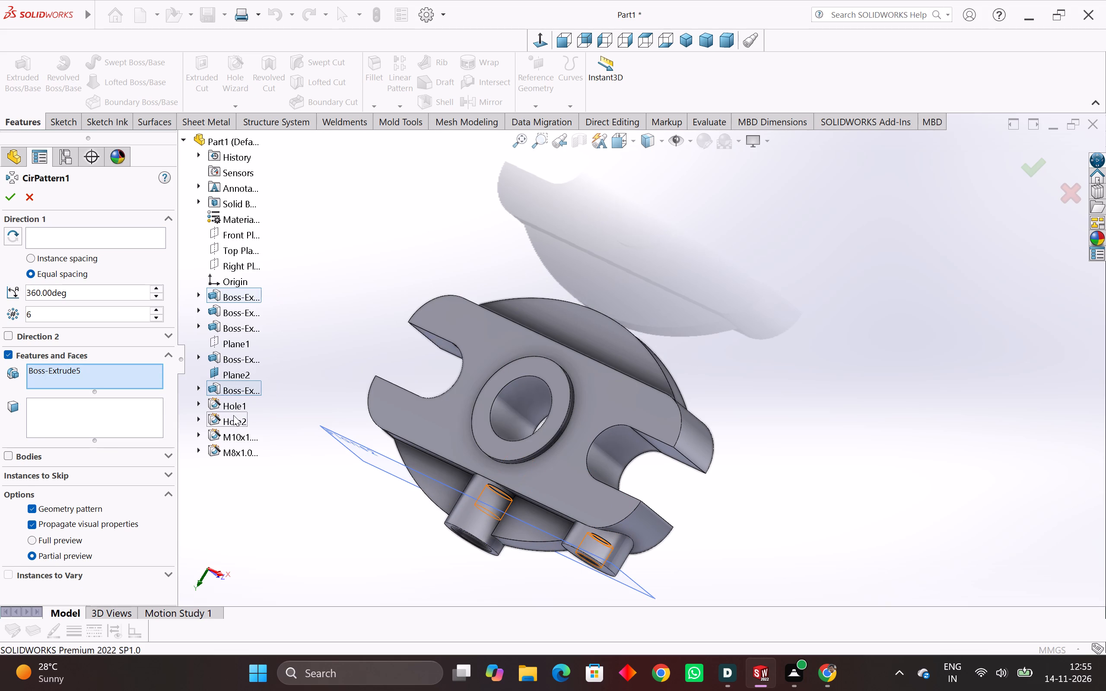
# Add M8x1.0 Tapped Hole1 and Hole2 to the circular pattern's features to pattern.
pyautogui.click(246, 444)
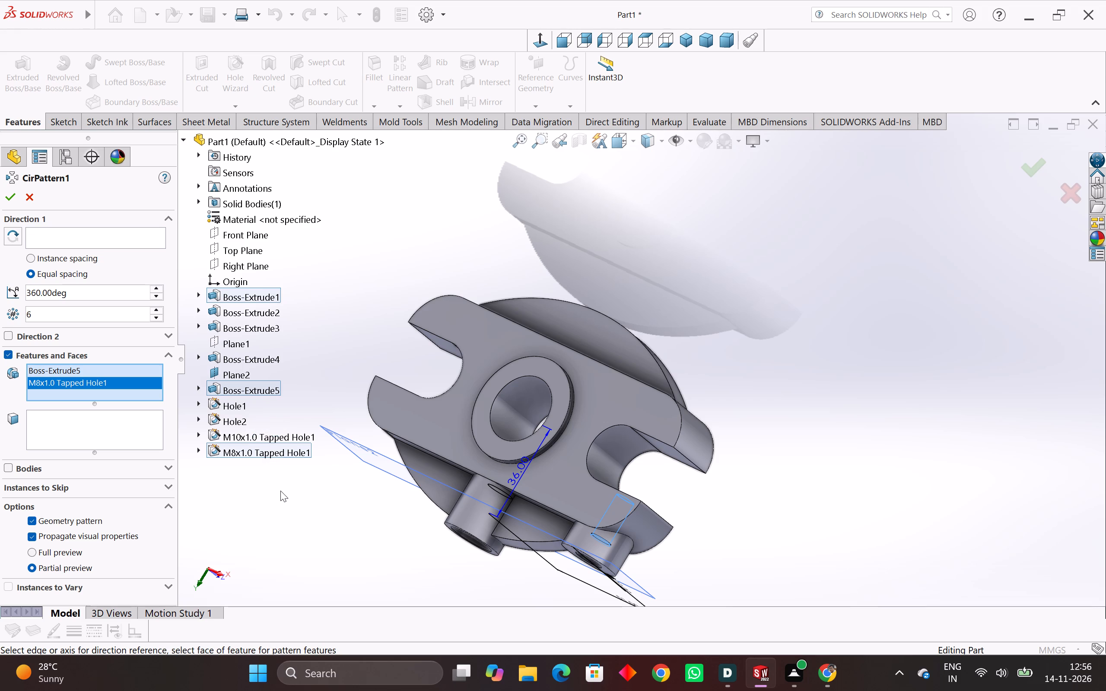
pyautogui.click(229, 422)
pyautogui.moveTo(410, 459); pyautogui.dragTo(422, 564, button='middle')
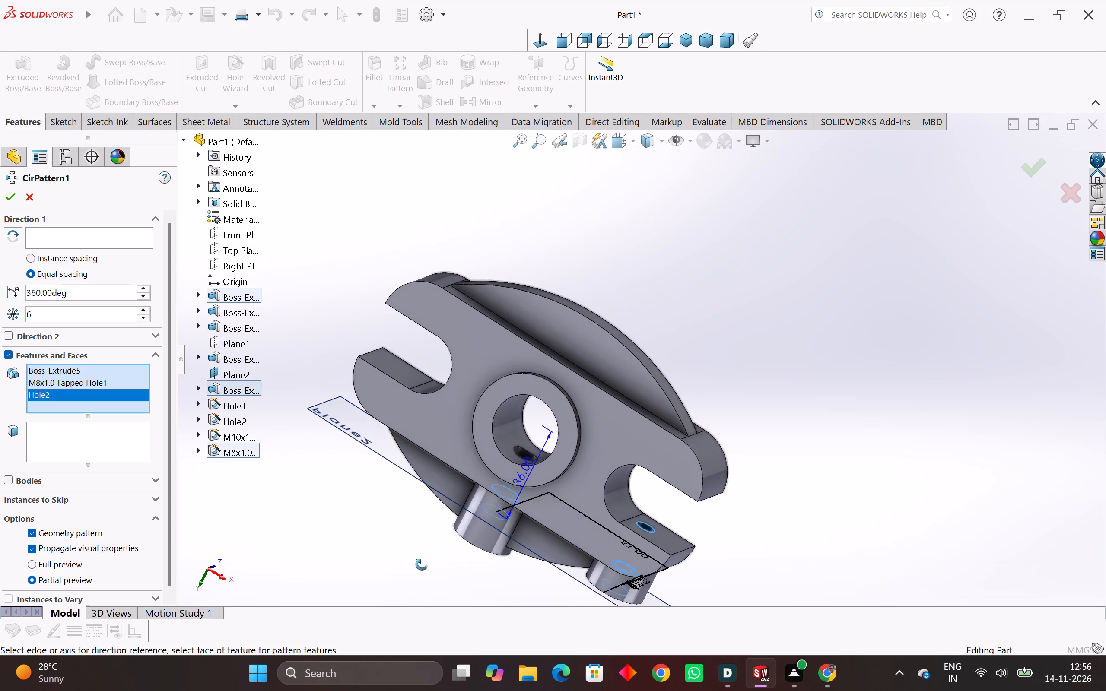
pyautogui.moveTo(422, 564); pyautogui.dragTo(432, 572, button='middle')
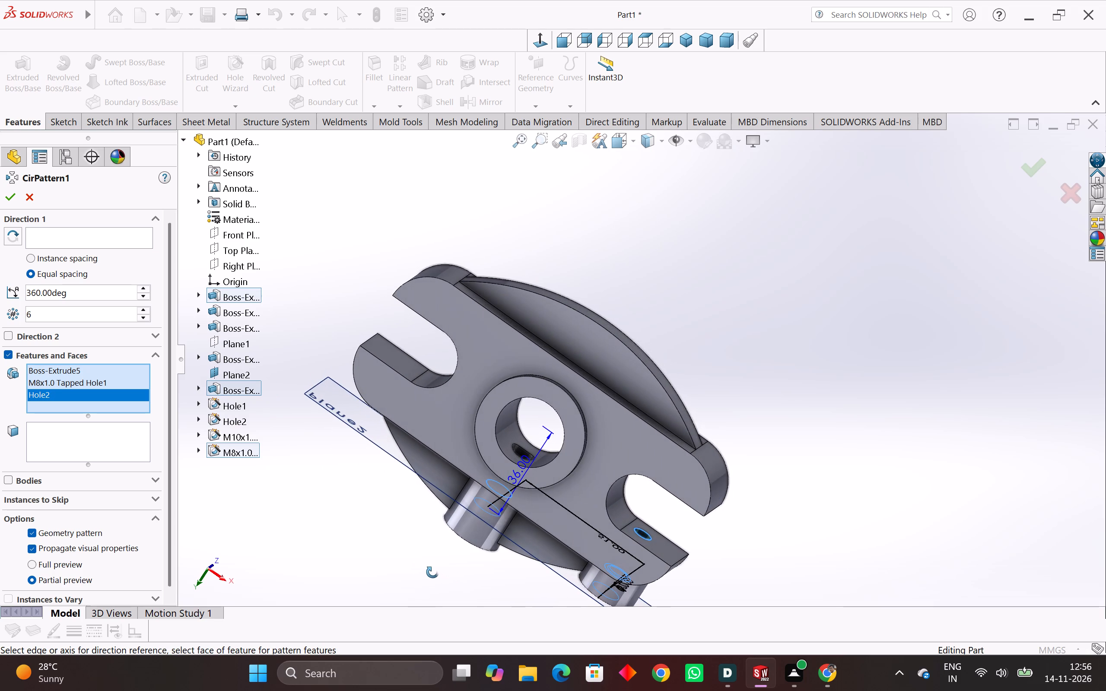
pyautogui.moveTo(432, 572); pyautogui.dragTo(431, 572, button='middle')
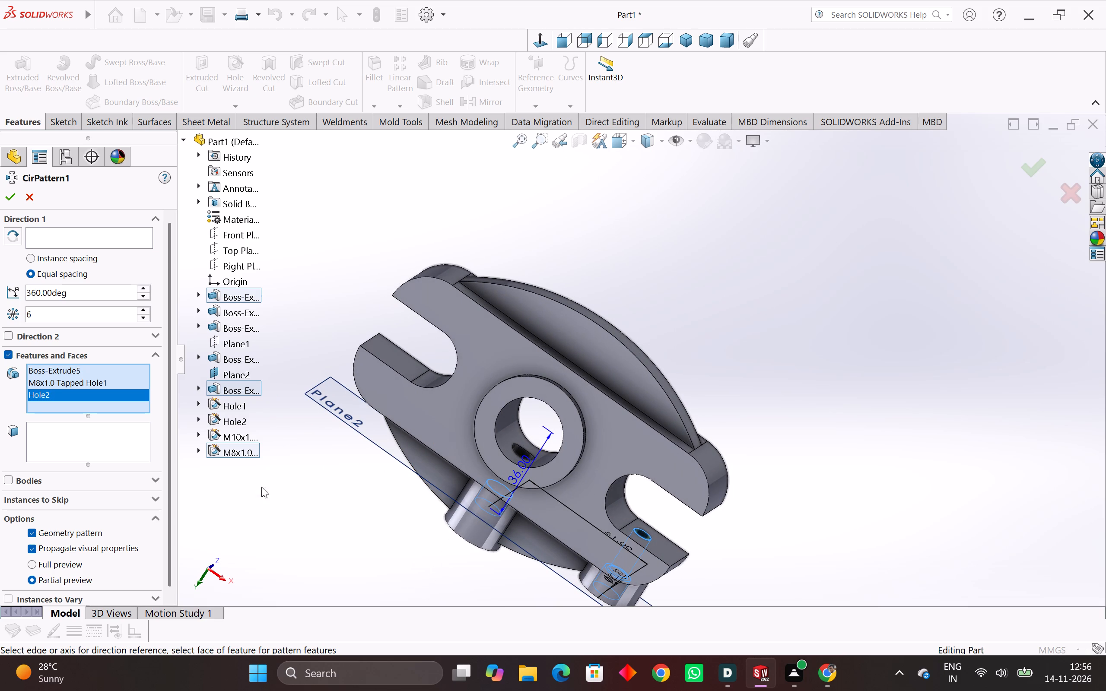
pyautogui.moveTo(346, 392); pyautogui.dragTo(421, 327, button='middle')
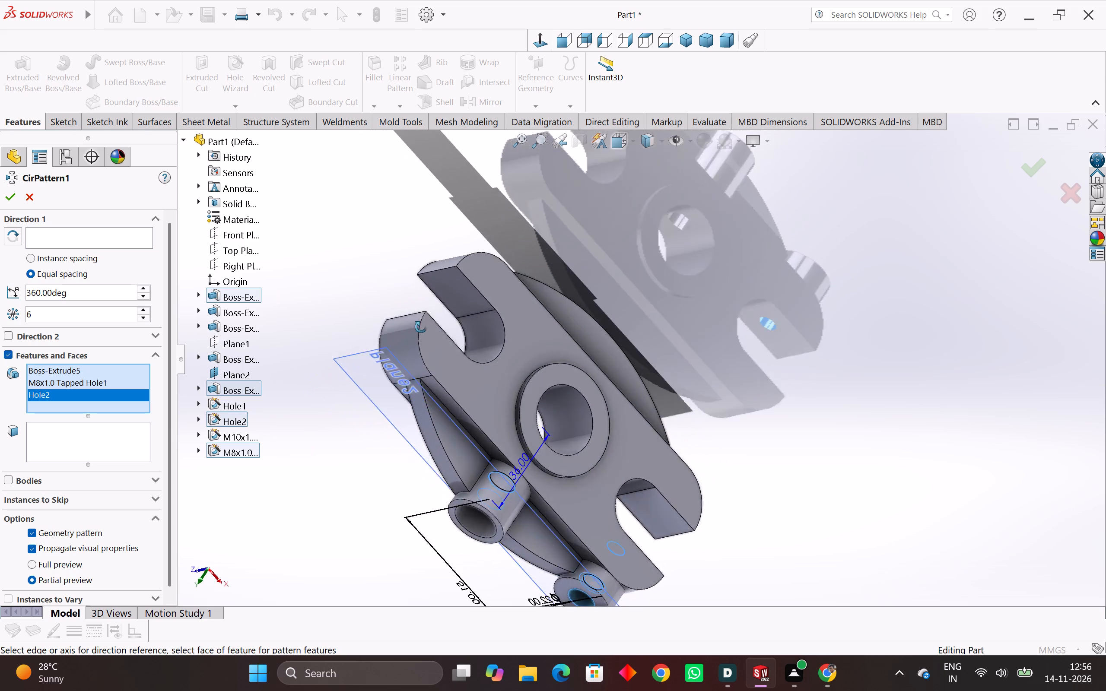
pyautogui.moveTo(421, 327); pyautogui.dragTo(328, 315, button='middle')
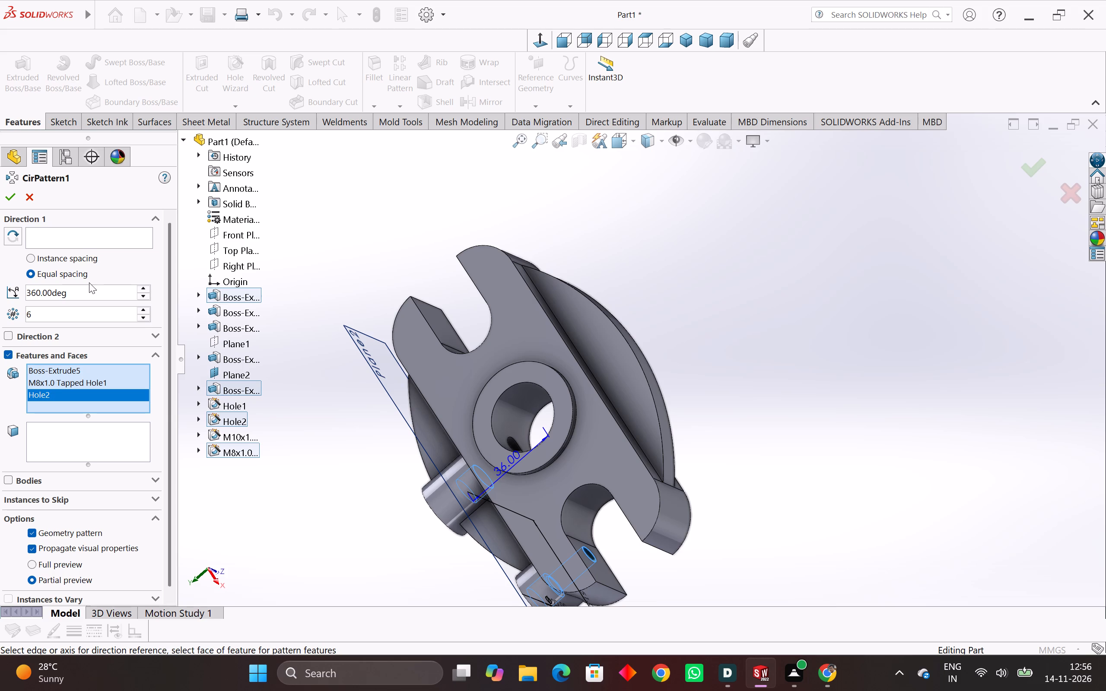
# Set the central bore's cylindrical face as the pattern axis and the number of instances to 2.
pyautogui.click(75, 239)
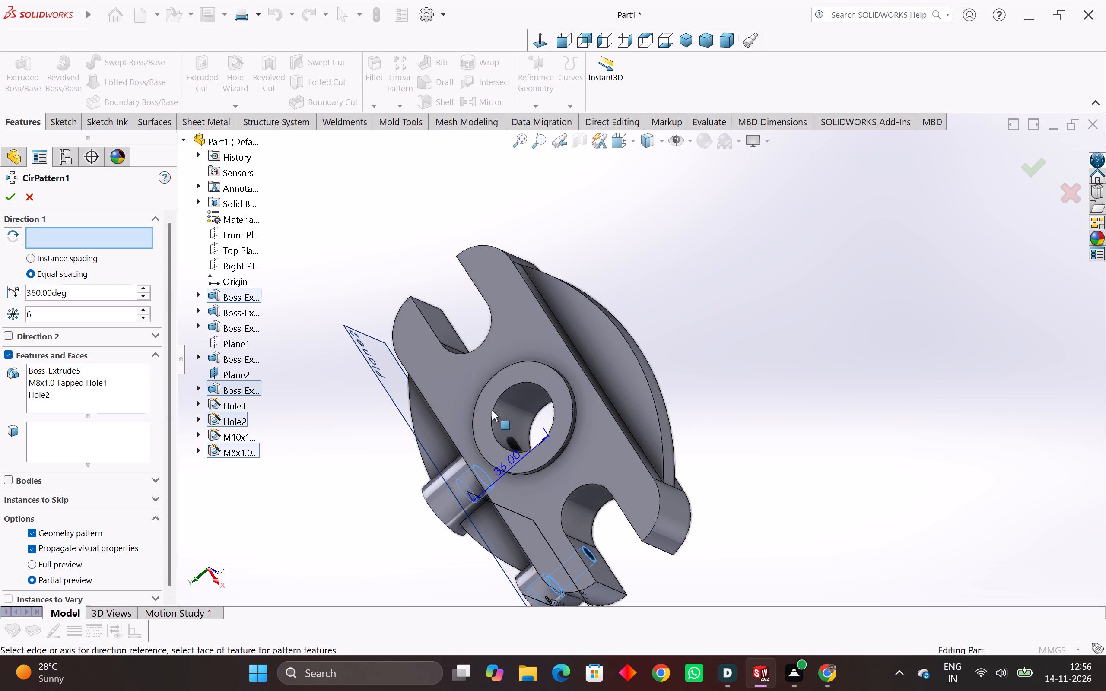
pyautogui.click(510, 411)
pyautogui.moveTo(512, 417); pyautogui.dragTo(526, 419, button='middle')
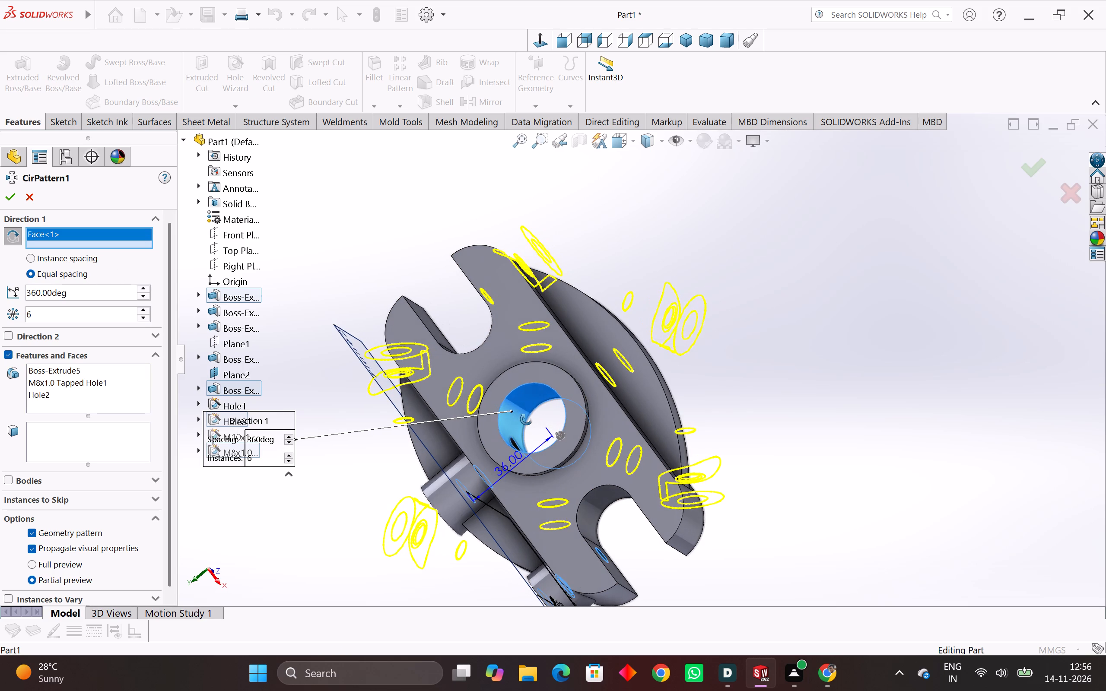
pyautogui.moveTo(65, 316); pyautogui.dragTo(0, 316)
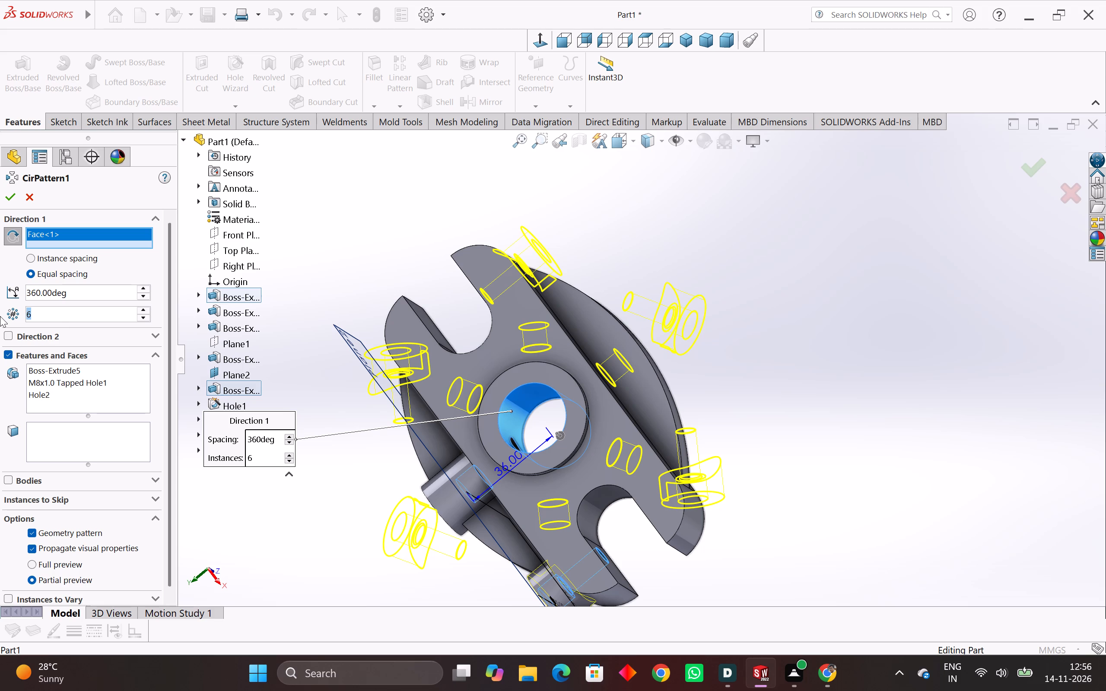
pyautogui.press('2')
pyautogui.press('Return')
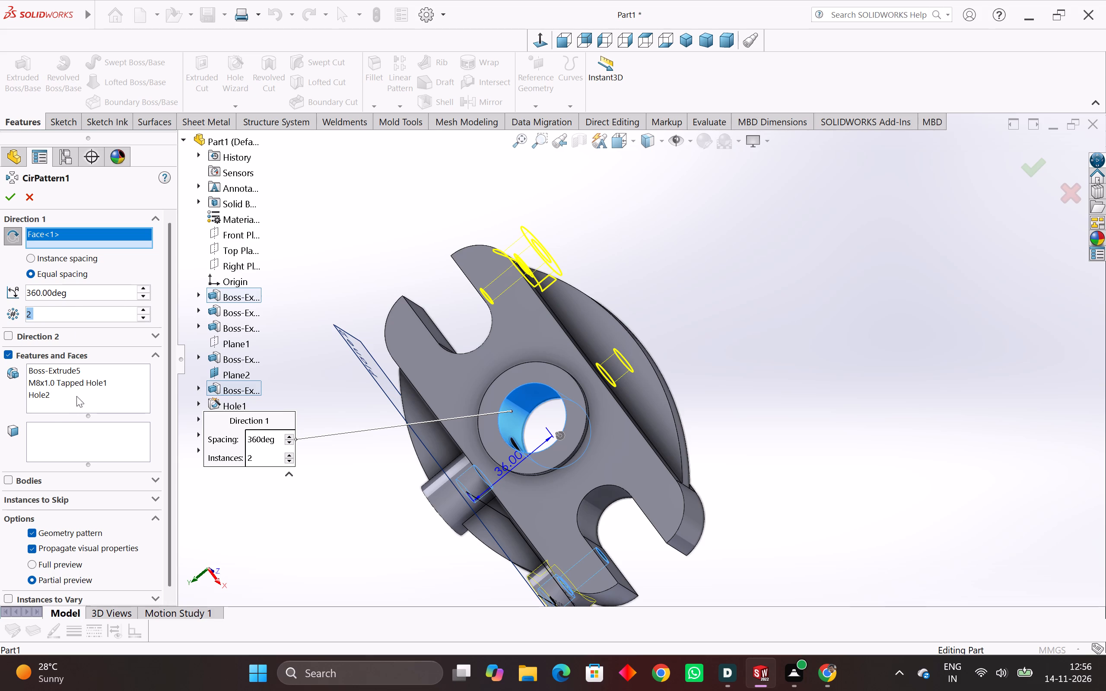
# Remove Hole2 from the circular pattern's features to pattern.
pyautogui.scroll(-2, 336, 485)
pyautogui.moveTo(340, 488); pyautogui.dragTo(373, 474, button='middle')
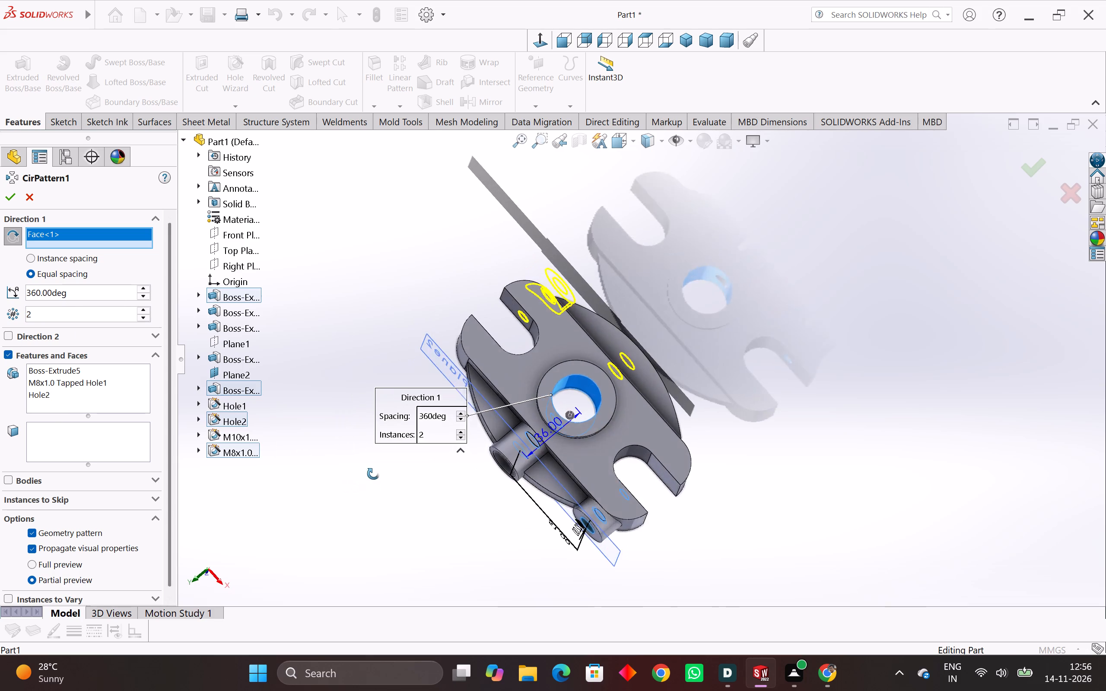
pyautogui.moveTo(373, 474); pyautogui.dragTo(322, 453, button='middle')
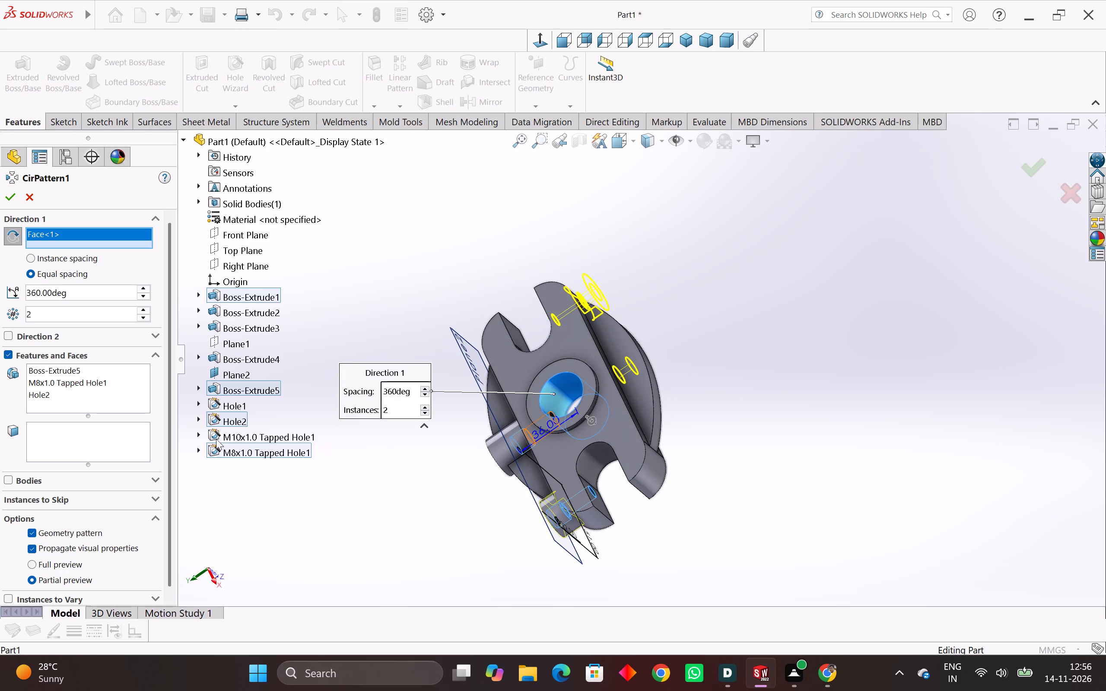
pyautogui.click(225, 422)
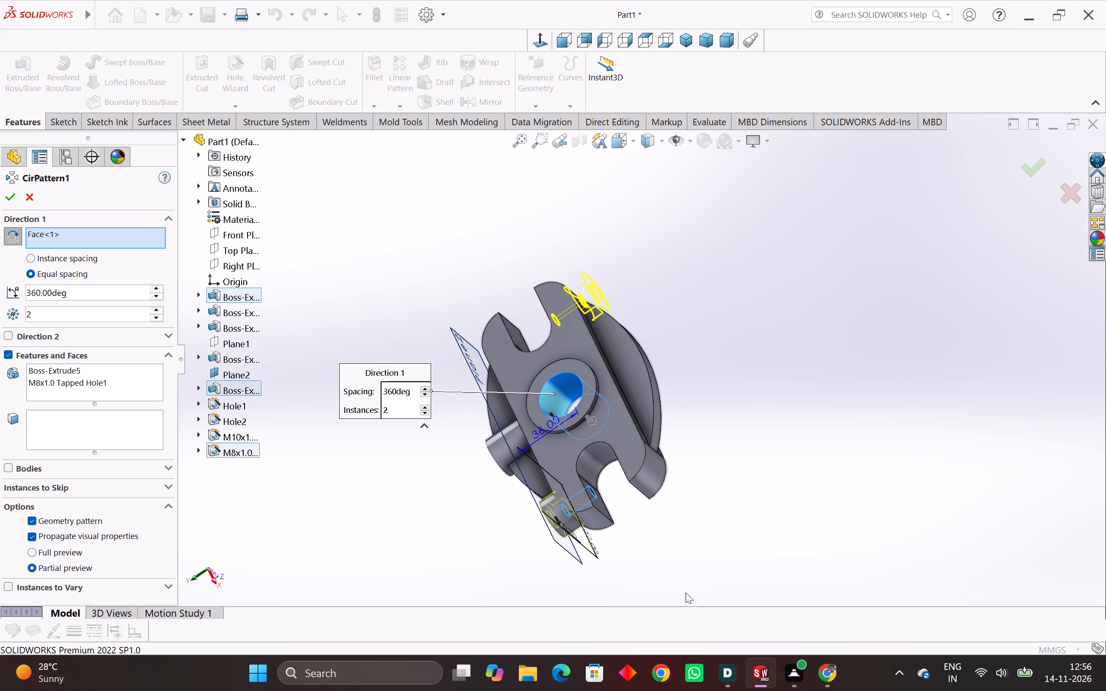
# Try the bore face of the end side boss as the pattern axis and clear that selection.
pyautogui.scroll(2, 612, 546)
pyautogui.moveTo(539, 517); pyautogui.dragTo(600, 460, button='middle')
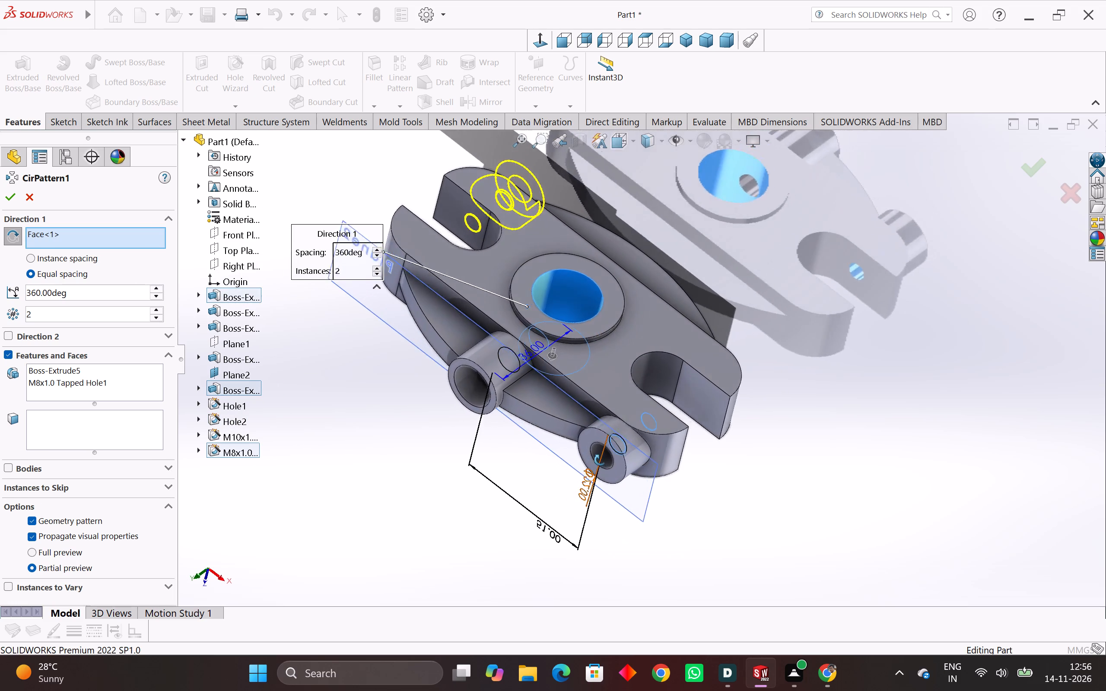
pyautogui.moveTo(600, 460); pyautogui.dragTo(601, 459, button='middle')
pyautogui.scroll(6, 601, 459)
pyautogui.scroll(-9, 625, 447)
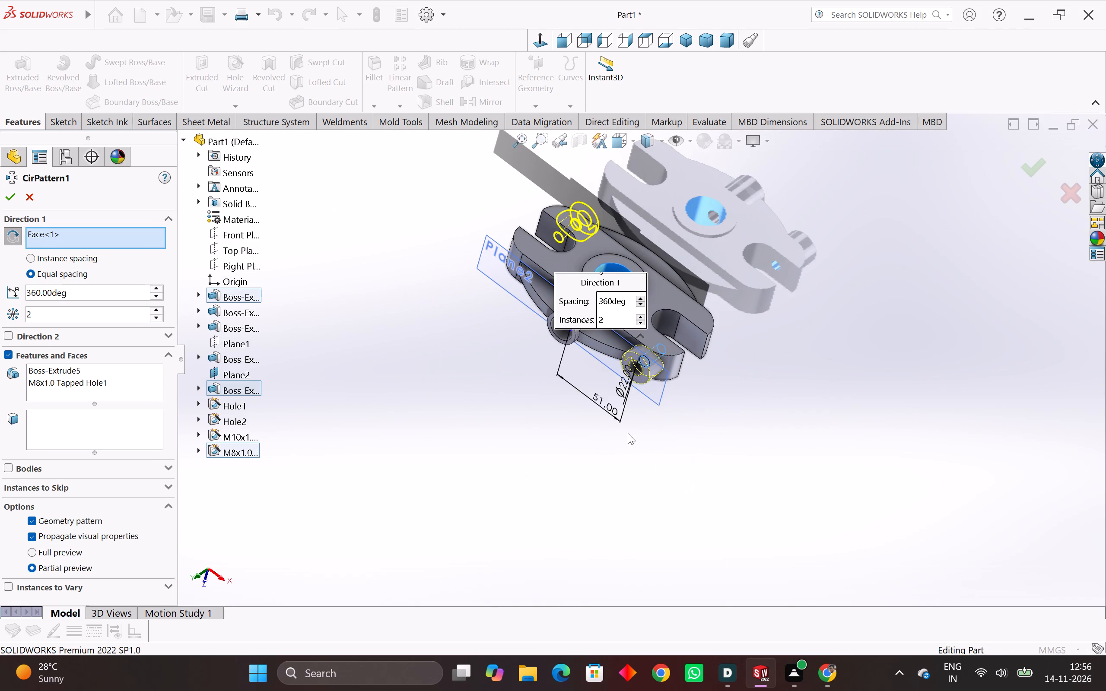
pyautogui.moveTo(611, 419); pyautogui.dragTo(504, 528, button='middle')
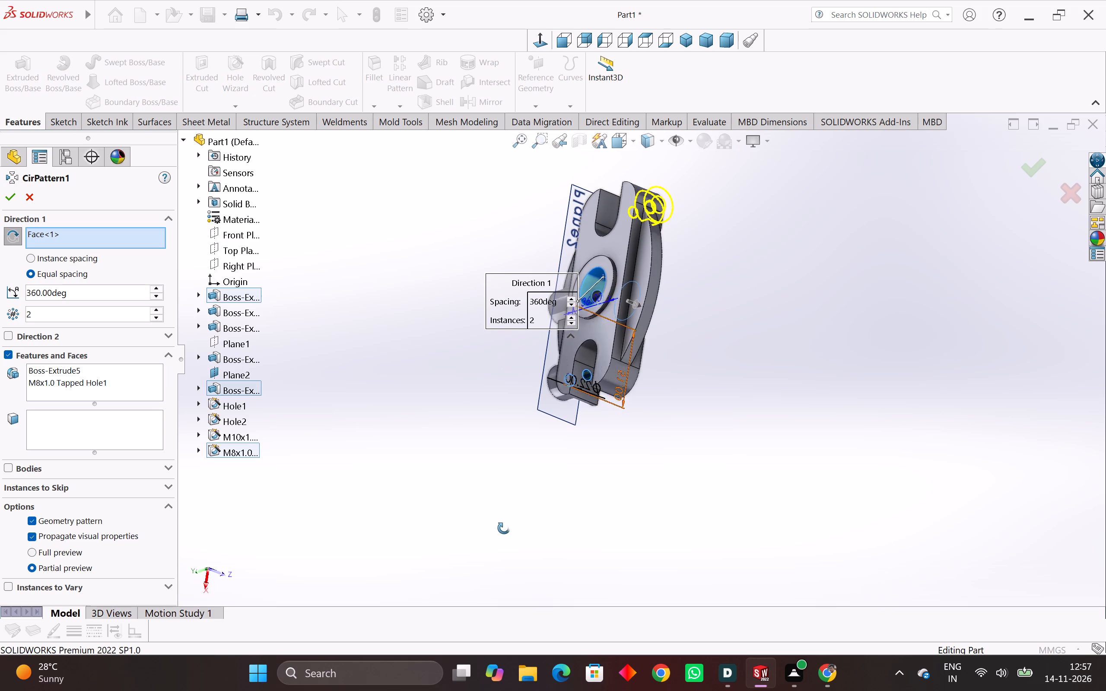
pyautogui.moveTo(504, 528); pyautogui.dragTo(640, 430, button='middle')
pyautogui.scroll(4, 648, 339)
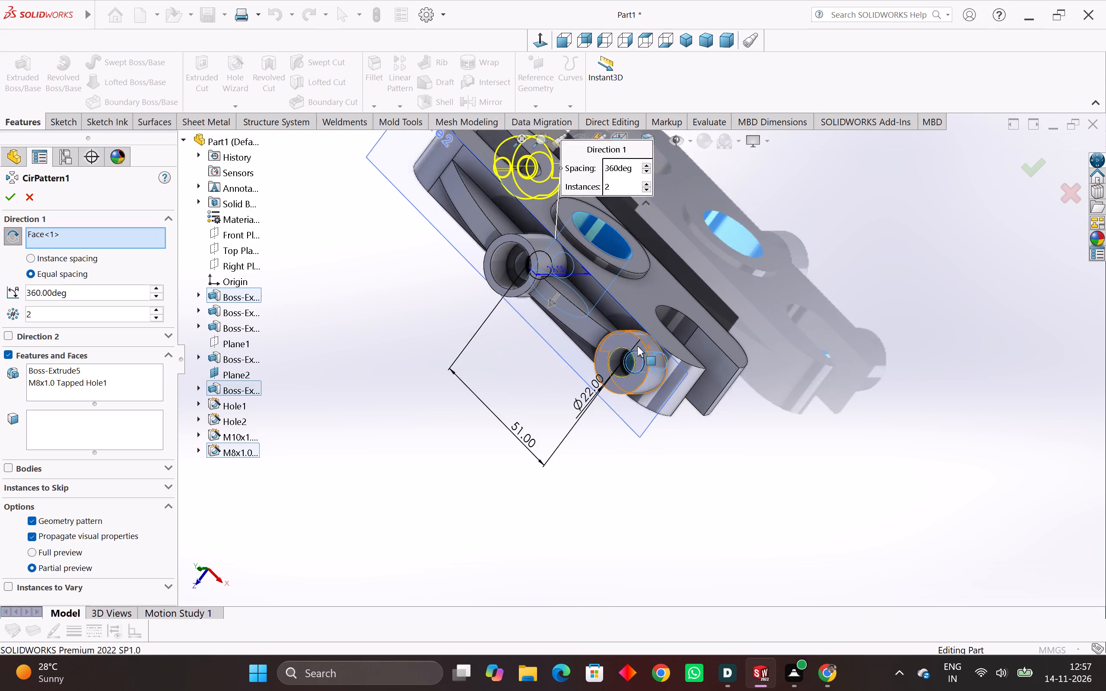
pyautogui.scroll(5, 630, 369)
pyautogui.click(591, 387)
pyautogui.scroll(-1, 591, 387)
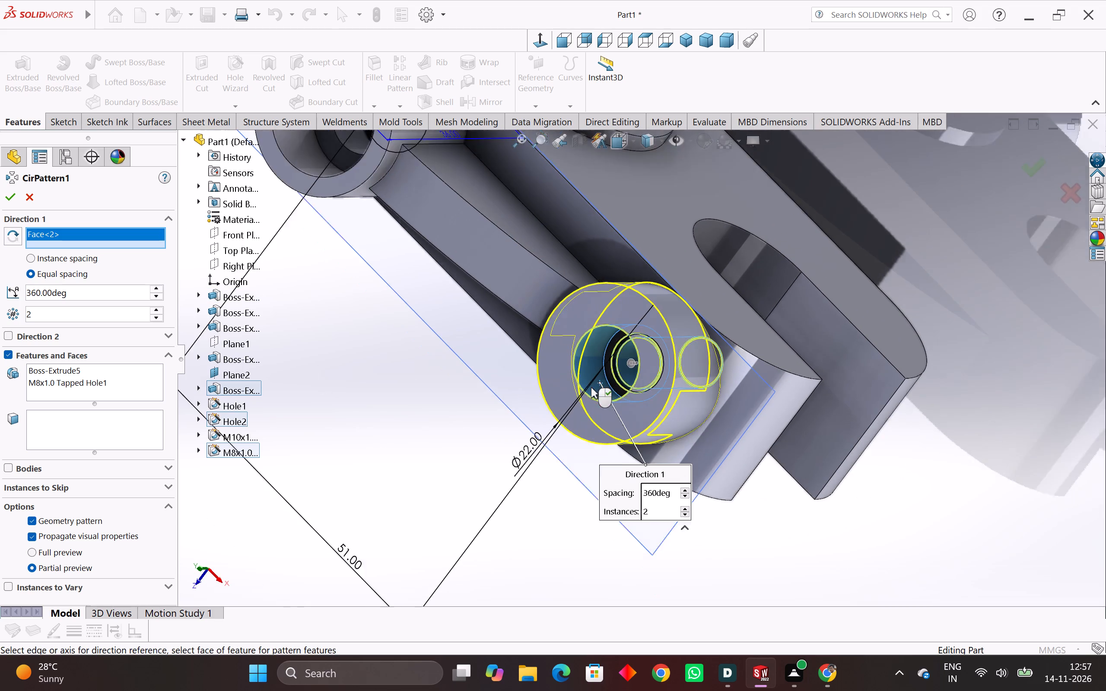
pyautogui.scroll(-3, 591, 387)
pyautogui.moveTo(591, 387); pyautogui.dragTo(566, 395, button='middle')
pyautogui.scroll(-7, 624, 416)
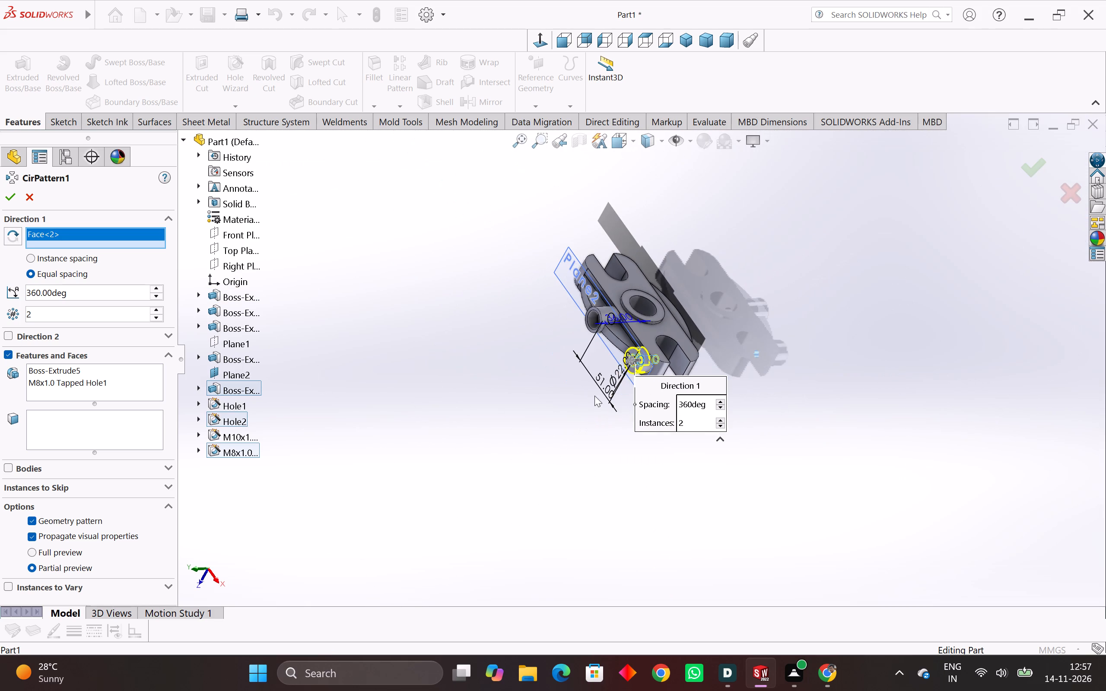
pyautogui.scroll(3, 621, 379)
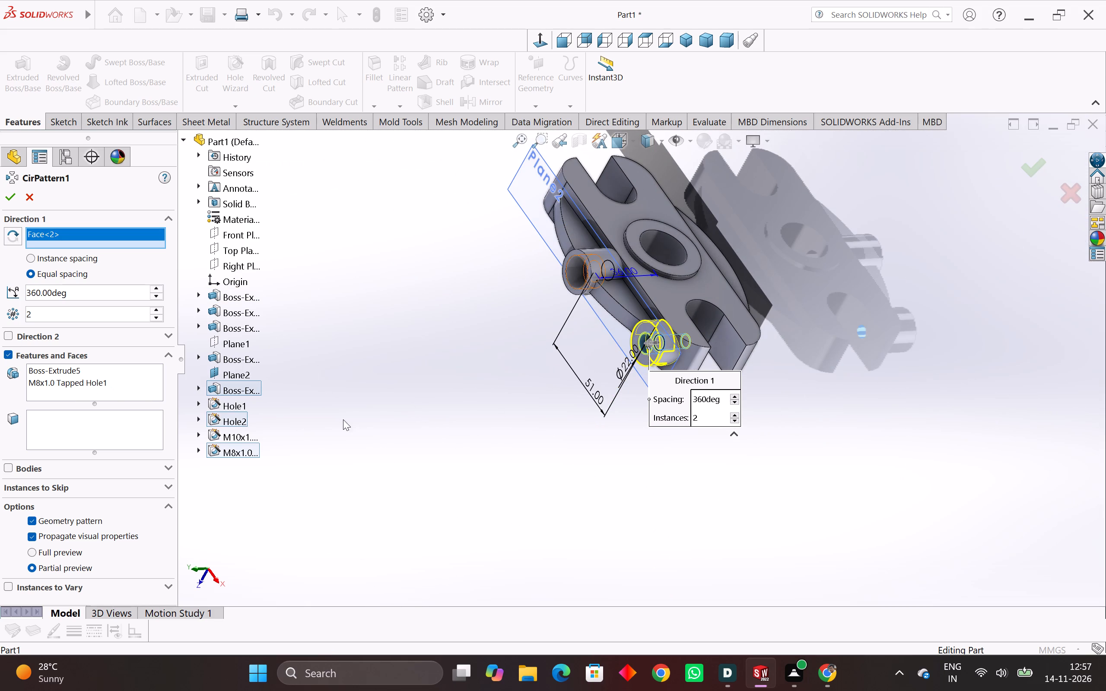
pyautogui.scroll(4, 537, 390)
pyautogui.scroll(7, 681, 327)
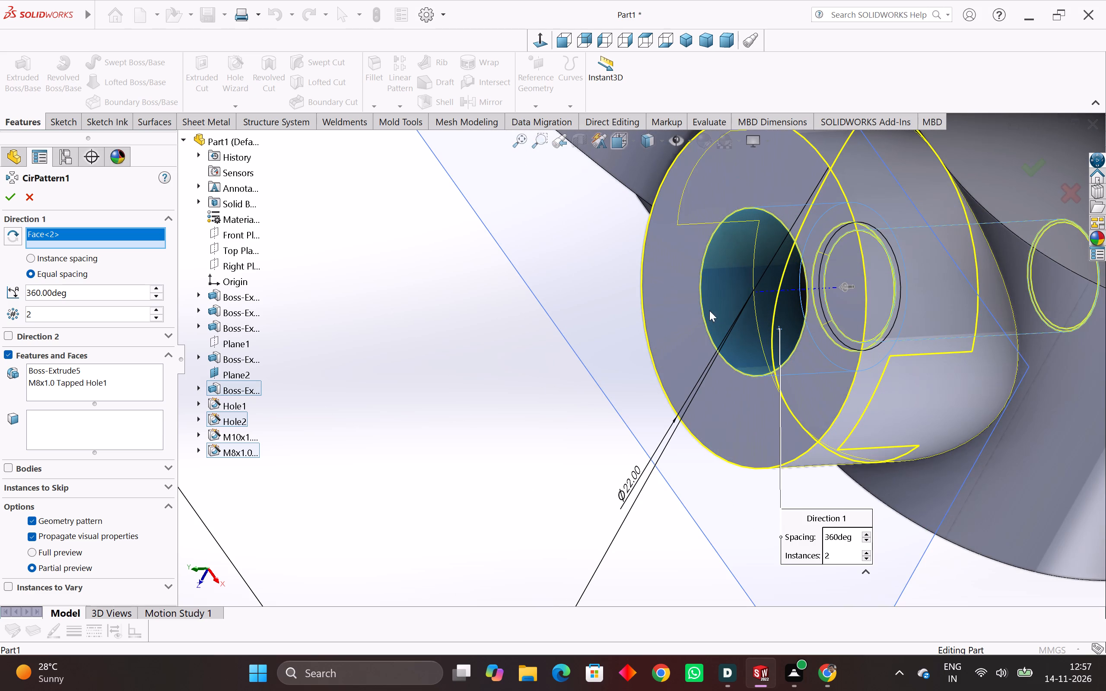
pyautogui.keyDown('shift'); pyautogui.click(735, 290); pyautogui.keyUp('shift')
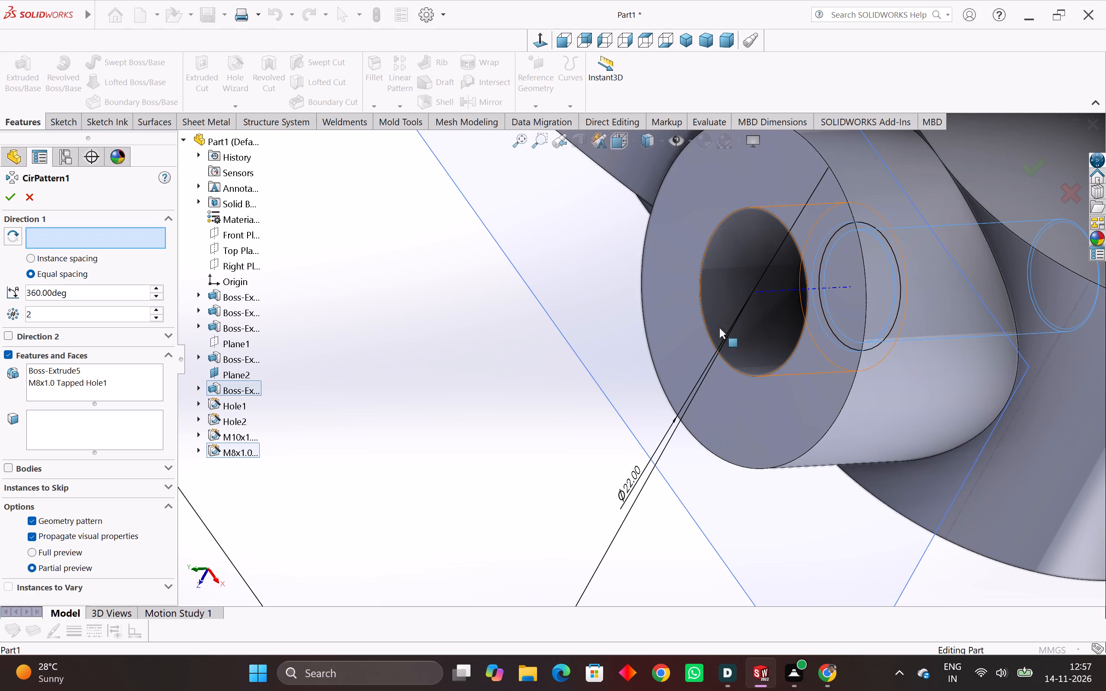
# Select the central bore's cylindrical face as the circular pattern's axis again.
pyautogui.scroll(-16, 477, 396)
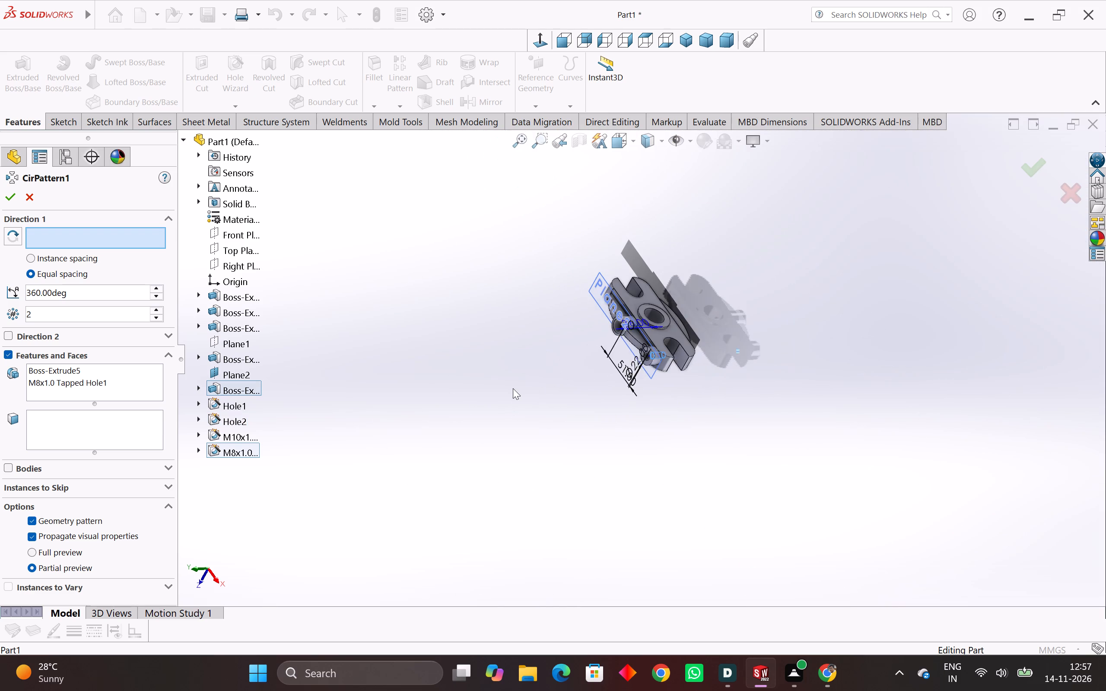
pyautogui.scroll(4, 510, 385)
pyautogui.scroll(1, 871, 224)
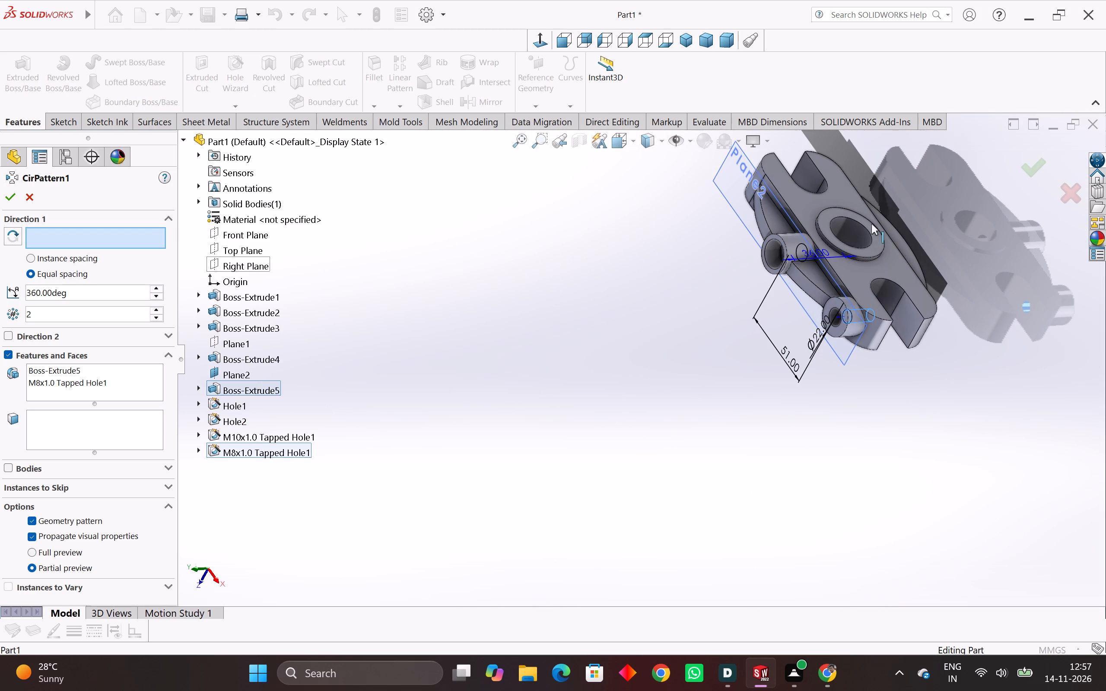
pyautogui.scroll(3, 871, 224)
pyautogui.click(774, 287)
pyautogui.scroll(-4, 773, 302)
pyautogui.moveTo(752, 314); pyautogui.dragTo(738, 318, button='middle')
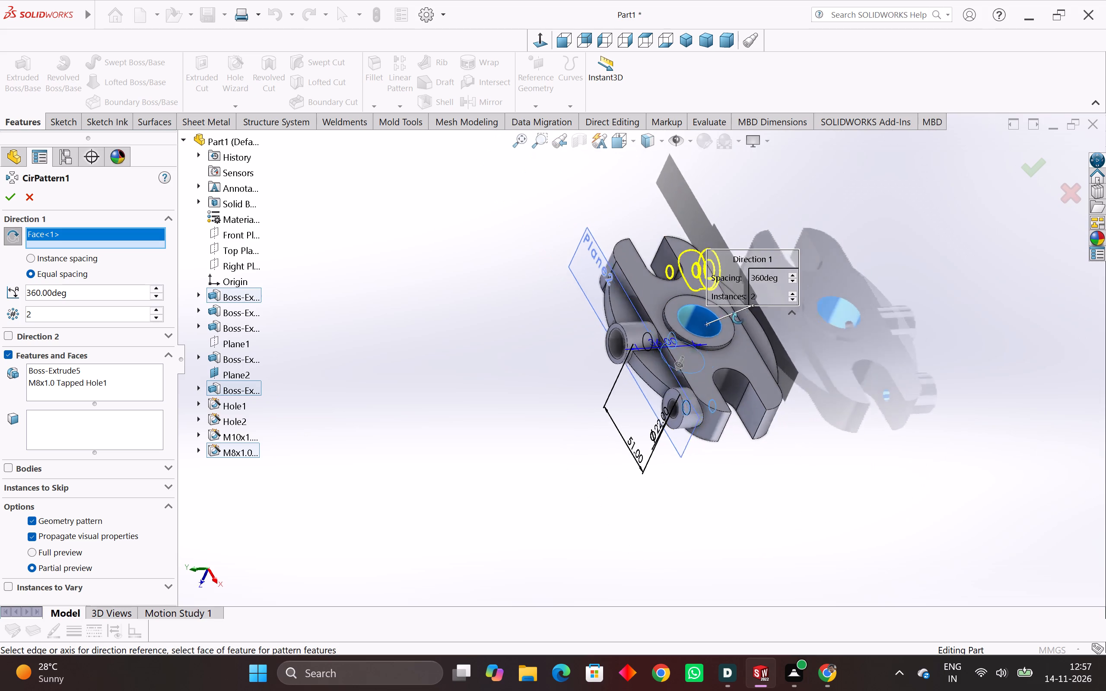
pyautogui.moveTo(738, 318); pyautogui.dragTo(676, 353, button='middle')
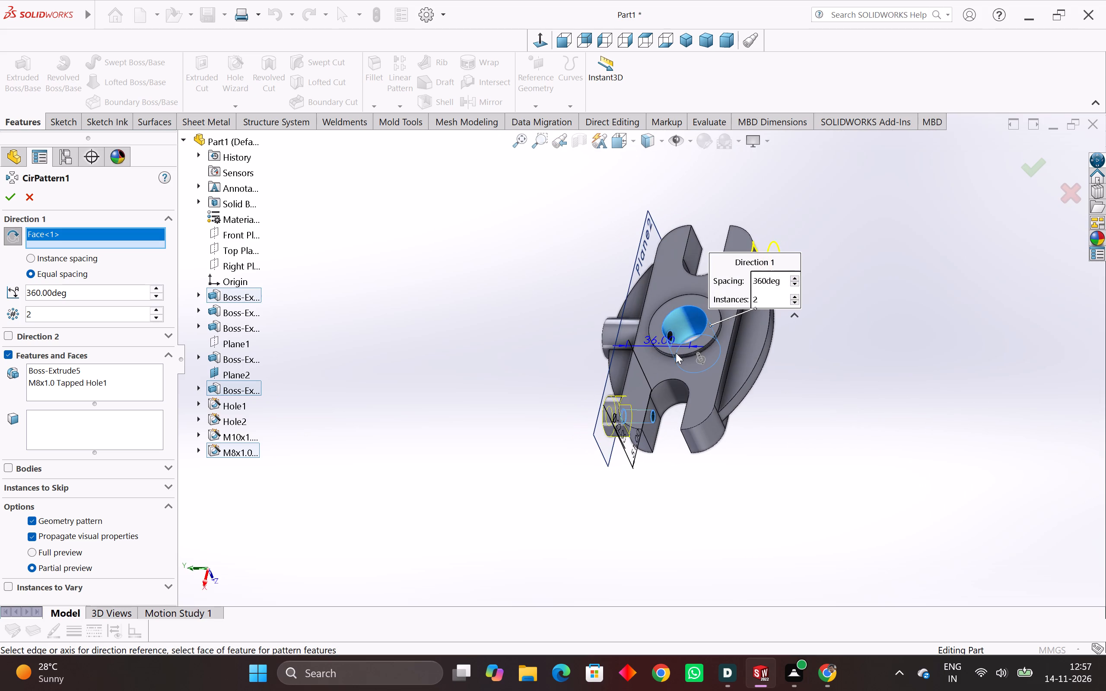
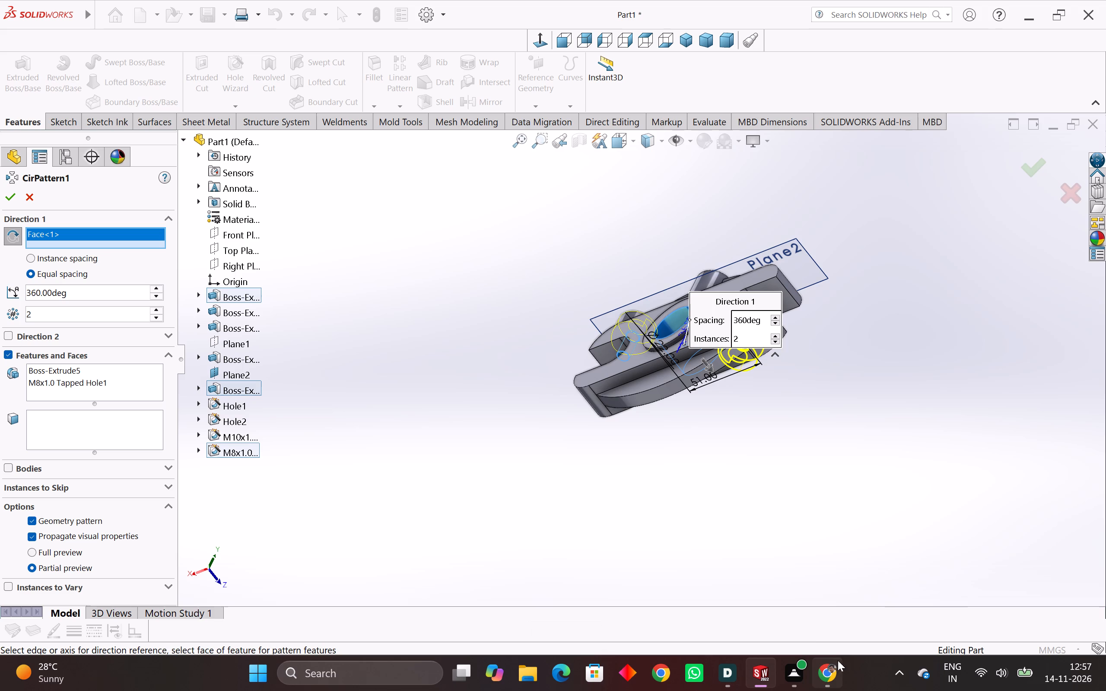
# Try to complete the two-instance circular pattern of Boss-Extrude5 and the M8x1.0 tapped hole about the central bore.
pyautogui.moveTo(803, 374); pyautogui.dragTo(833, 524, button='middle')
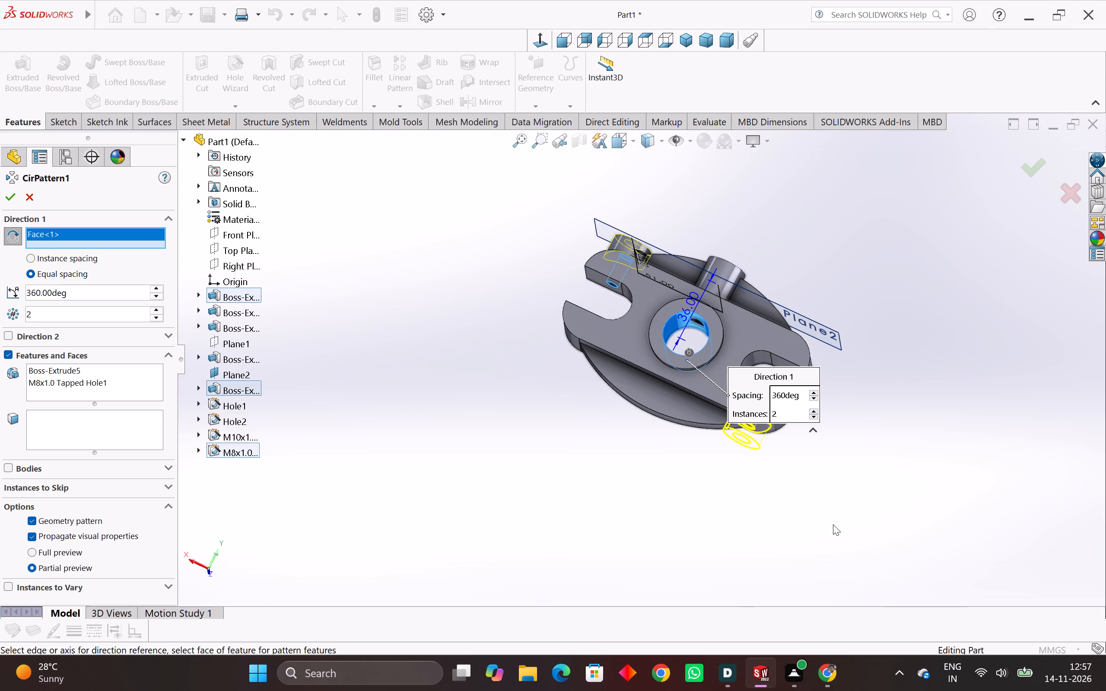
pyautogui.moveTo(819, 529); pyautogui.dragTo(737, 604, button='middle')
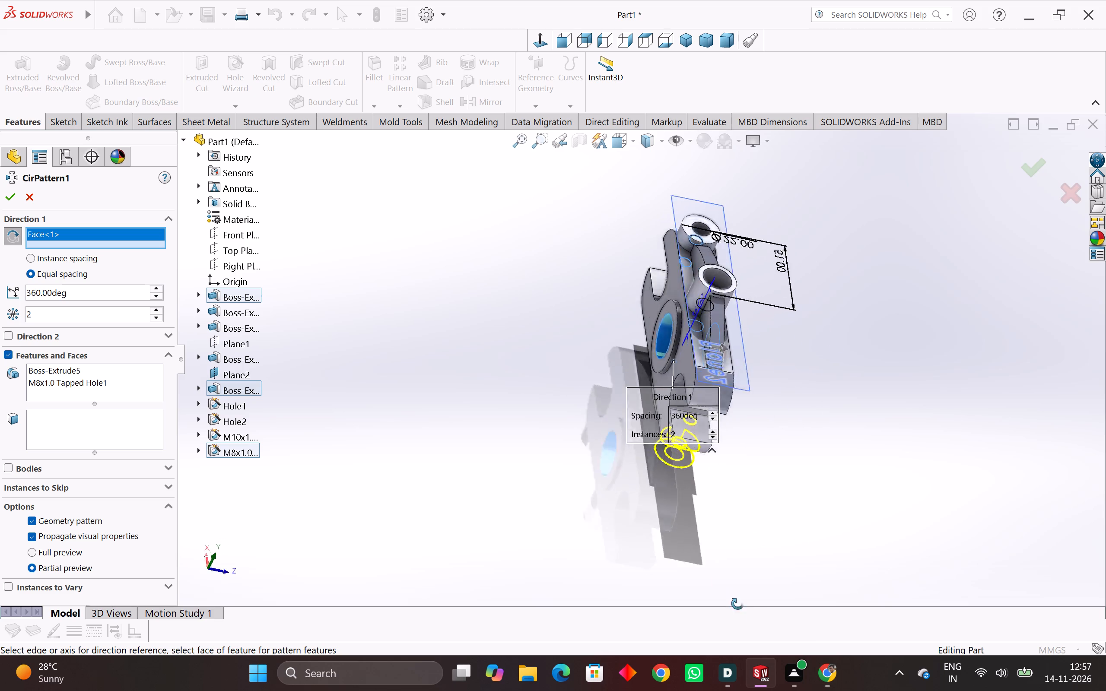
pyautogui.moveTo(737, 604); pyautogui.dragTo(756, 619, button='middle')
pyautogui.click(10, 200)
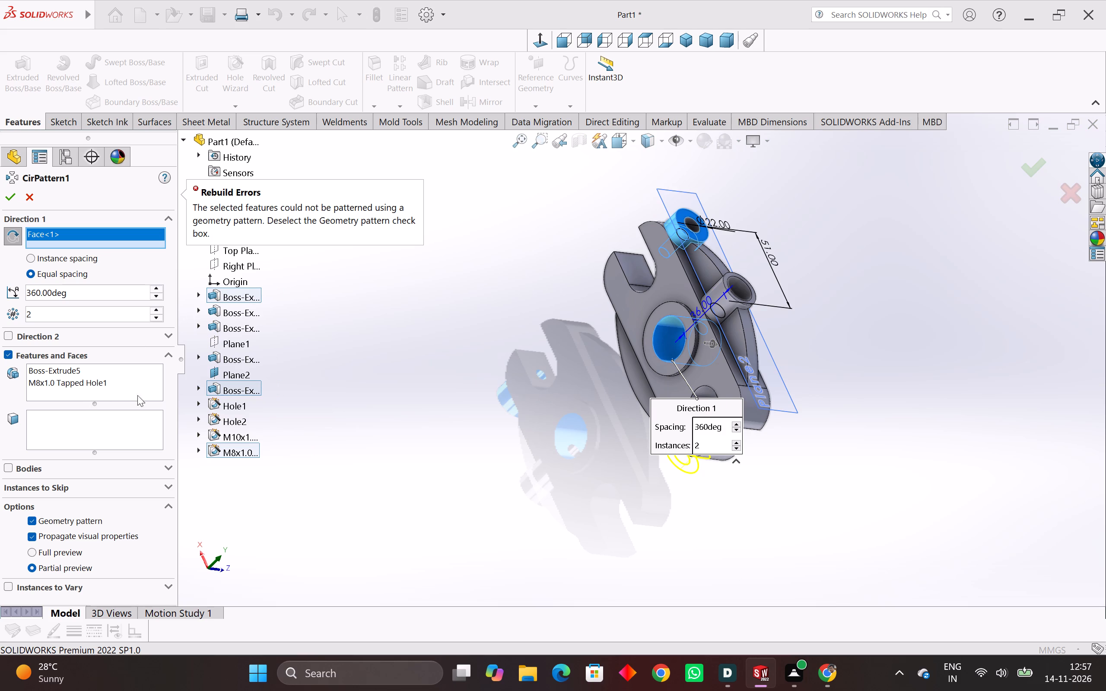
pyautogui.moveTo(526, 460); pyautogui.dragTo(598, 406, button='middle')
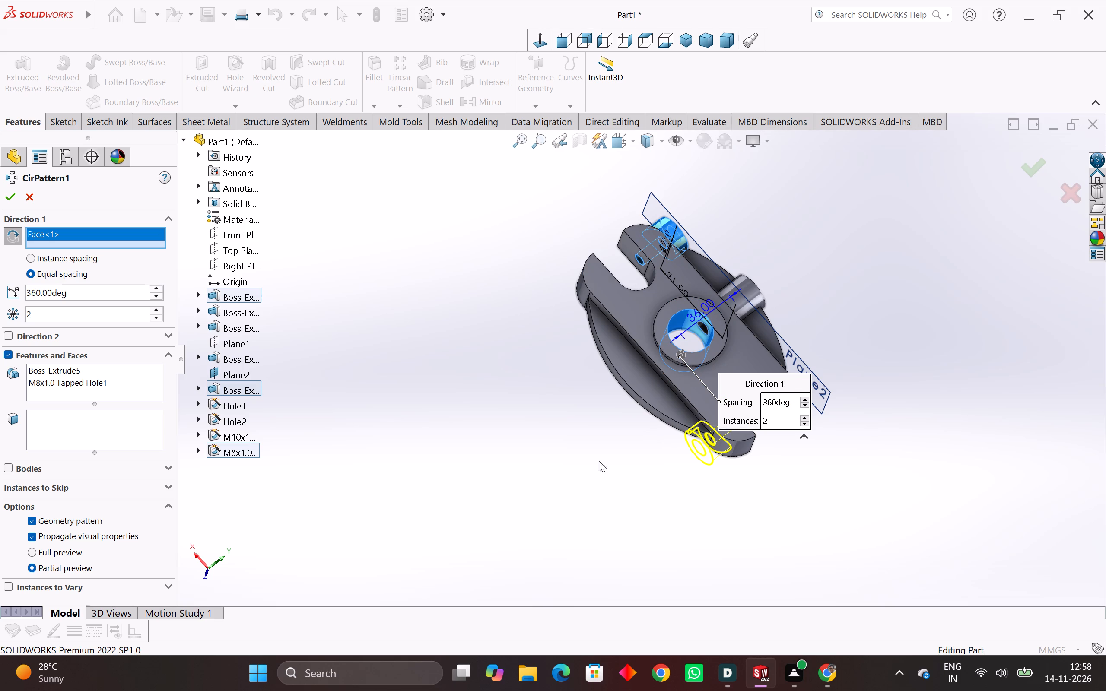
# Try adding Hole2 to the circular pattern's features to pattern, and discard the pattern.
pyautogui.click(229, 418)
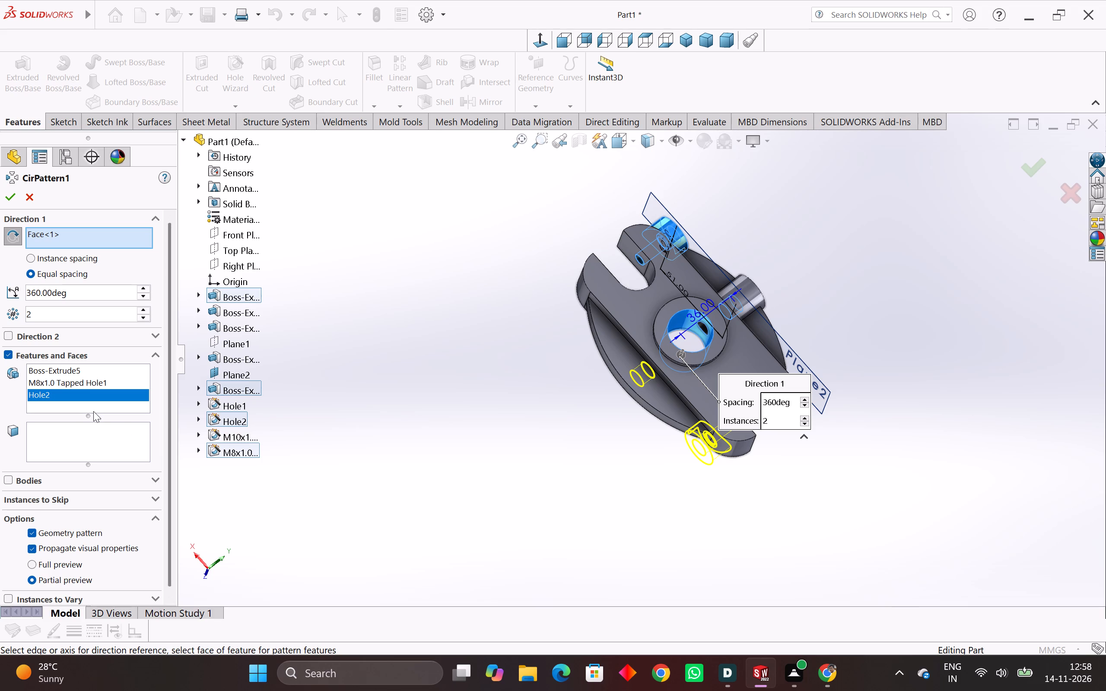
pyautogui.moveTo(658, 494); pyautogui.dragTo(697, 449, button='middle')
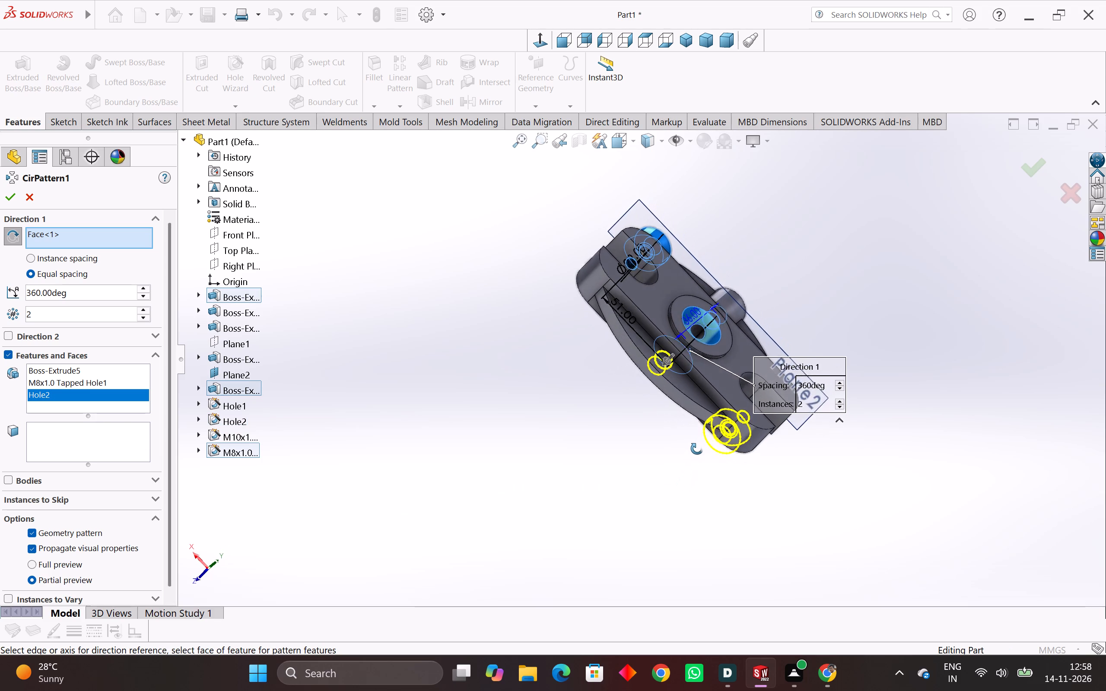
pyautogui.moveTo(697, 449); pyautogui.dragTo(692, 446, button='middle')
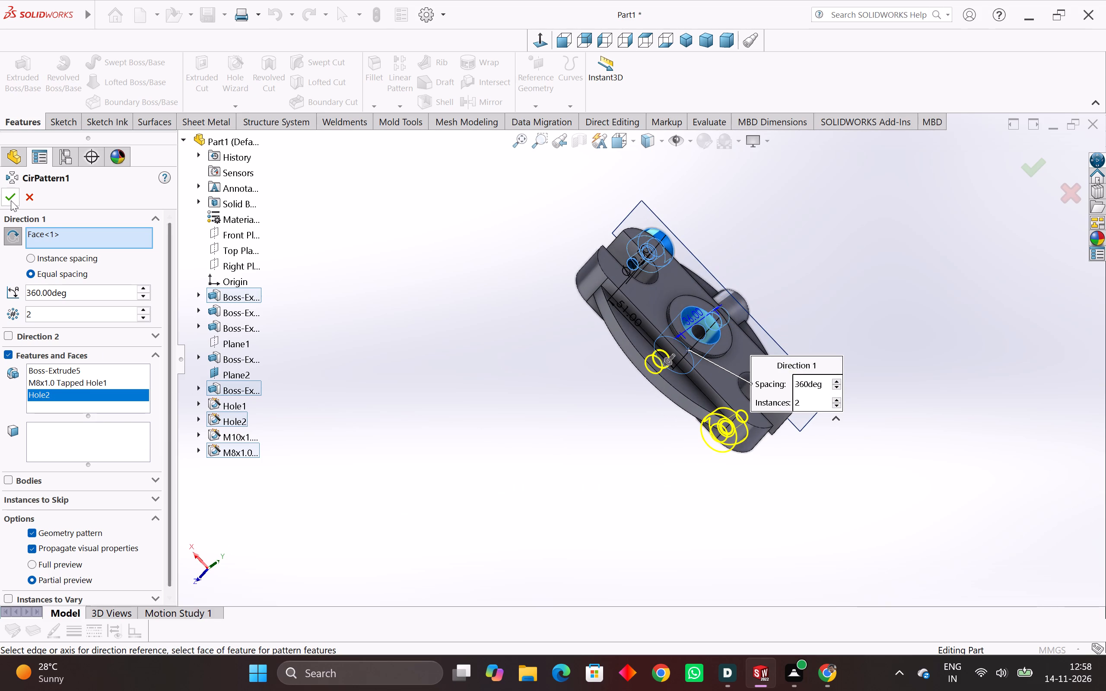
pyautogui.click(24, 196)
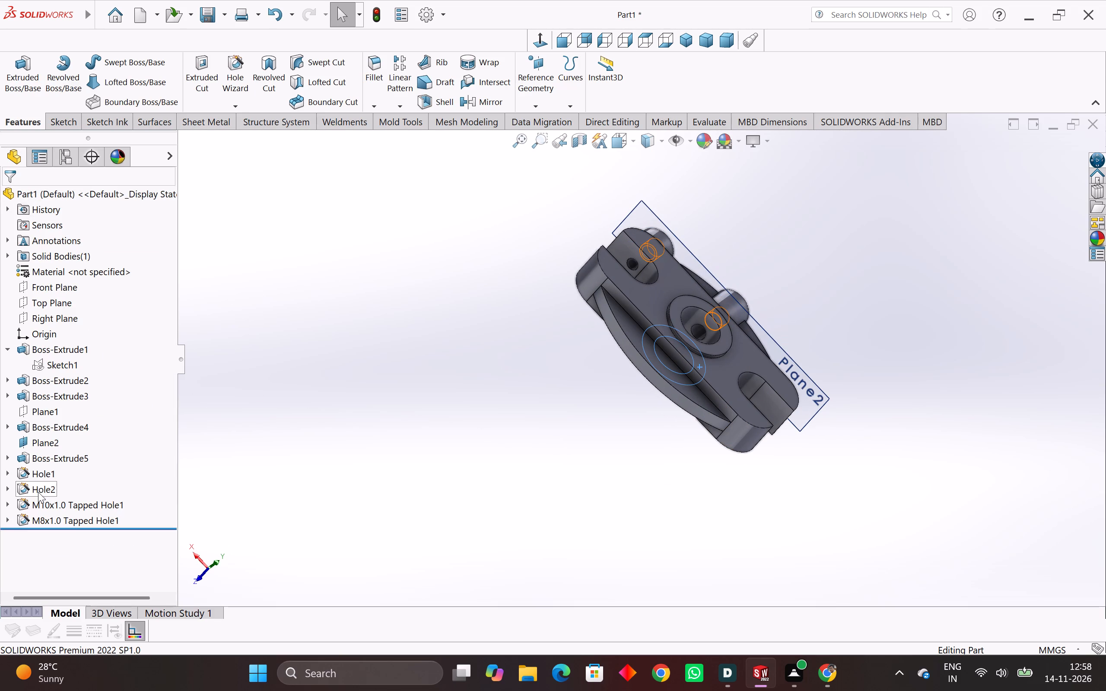
# Examine the end boss's M8x1.0 tapped hole, including its Sketch11, Sketch12 and Hole Thread2.
pyautogui.moveTo(523, 479); pyautogui.dragTo(297, 620, button='middle')
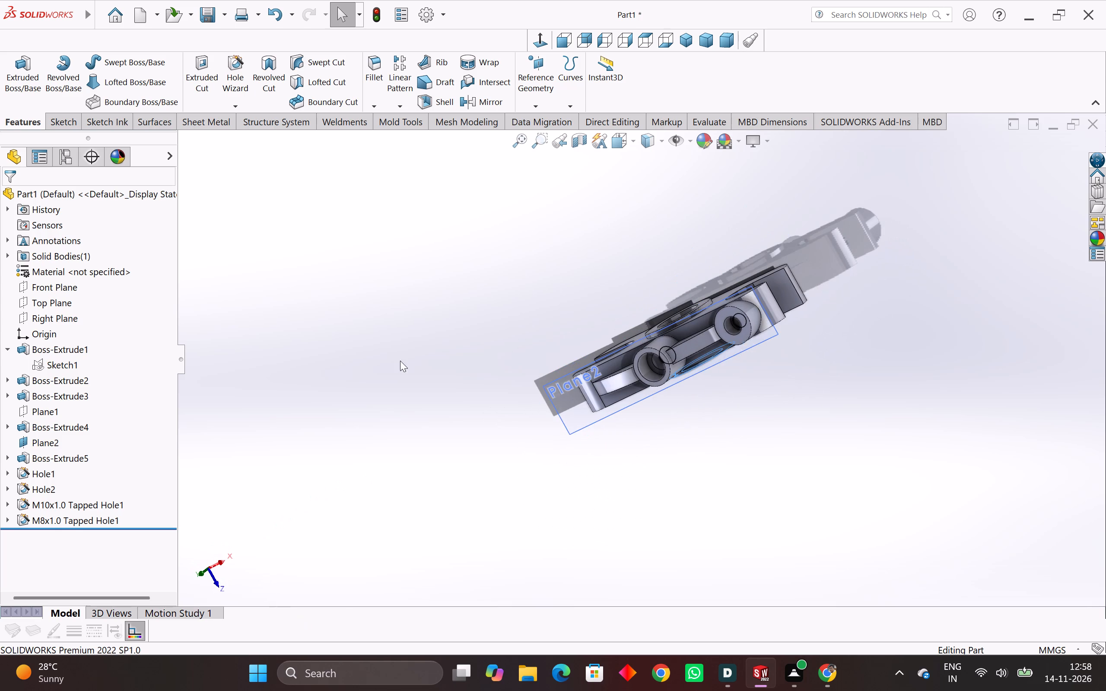
pyautogui.click(400, 361)
pyautogui.scroll(3, 696, 368)
pyautogui.scroll(3, 755, 316)
pyautogui.moveTo(758, 314); pyautogui.dragTo(798, 273, button='middle')
pyautogui.moveTo(696, 301); pyautogui.dragTo(716, 309, button='middle')
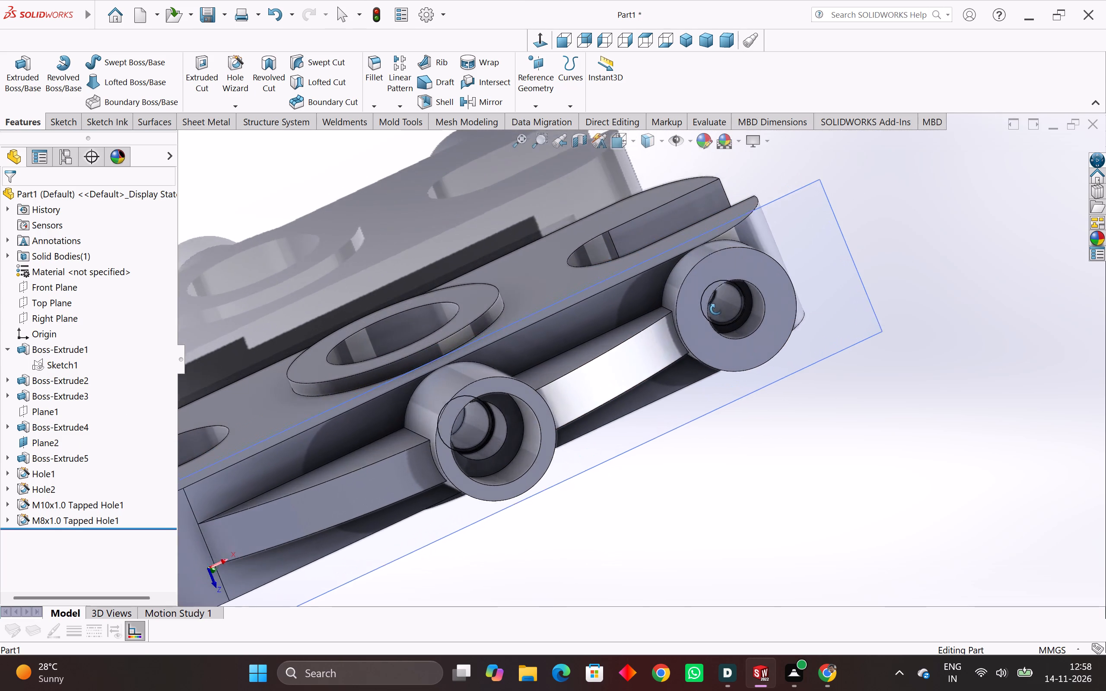
pyautogui.moveTo(716, 309); pyautogui.dragTo(720, 309, button='middle')
pyautogui.click(738, 303)
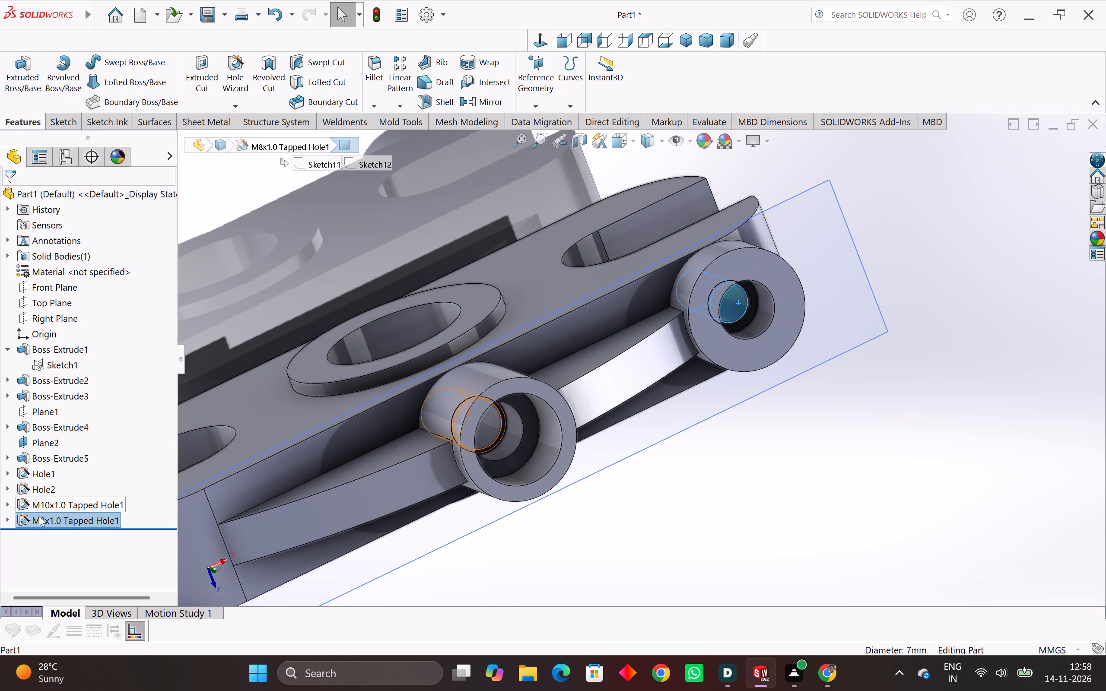
pyautogui.click(7, 520)
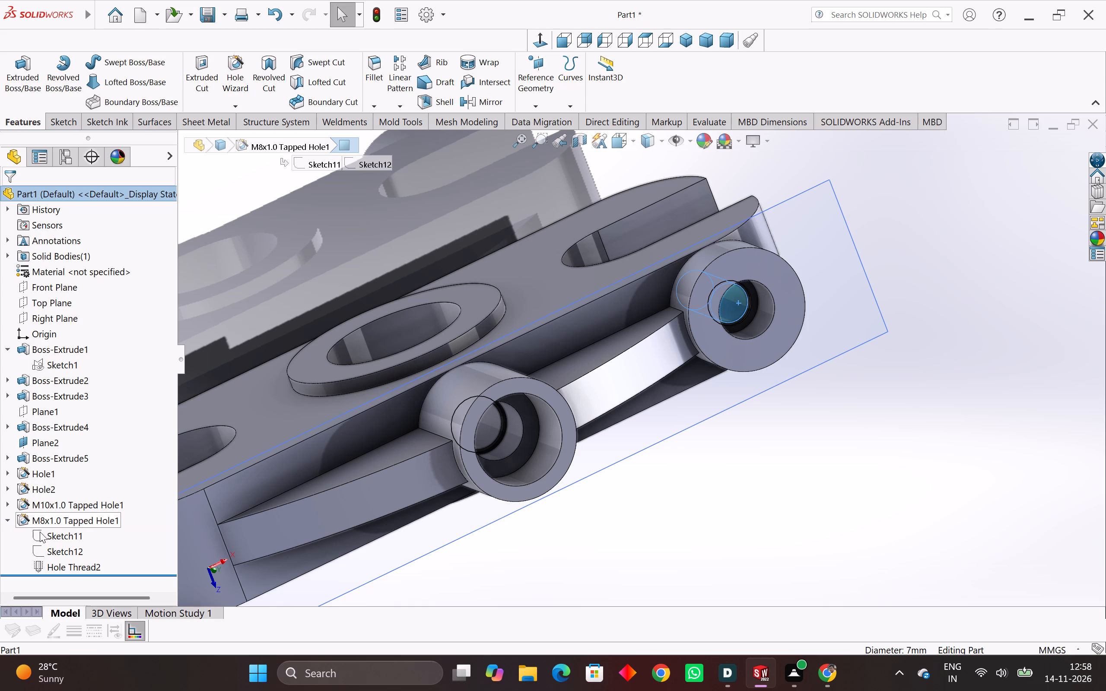
pyautogui.click(62, 538)
pyautogui.moveTo(277, 510); pyautogui.dragTo(247, 495, button='middle')
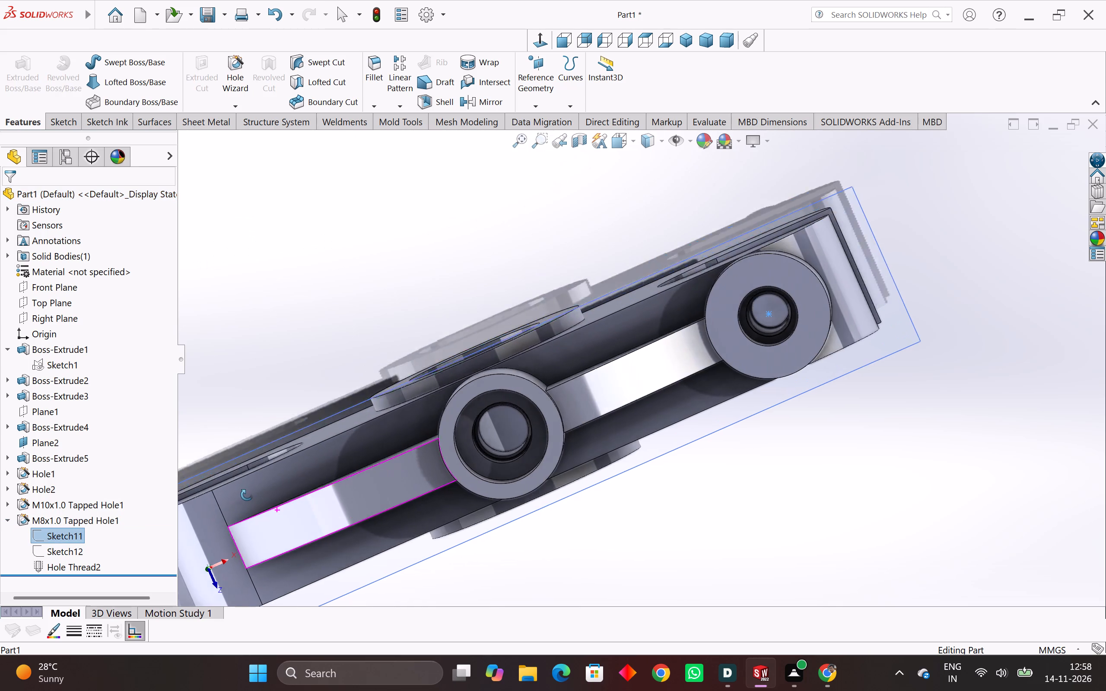
pyautogui.moveTo(247, 495); pyautogui.dragTo(245, 495, button='middle')
pyautogui.click(75, 552)
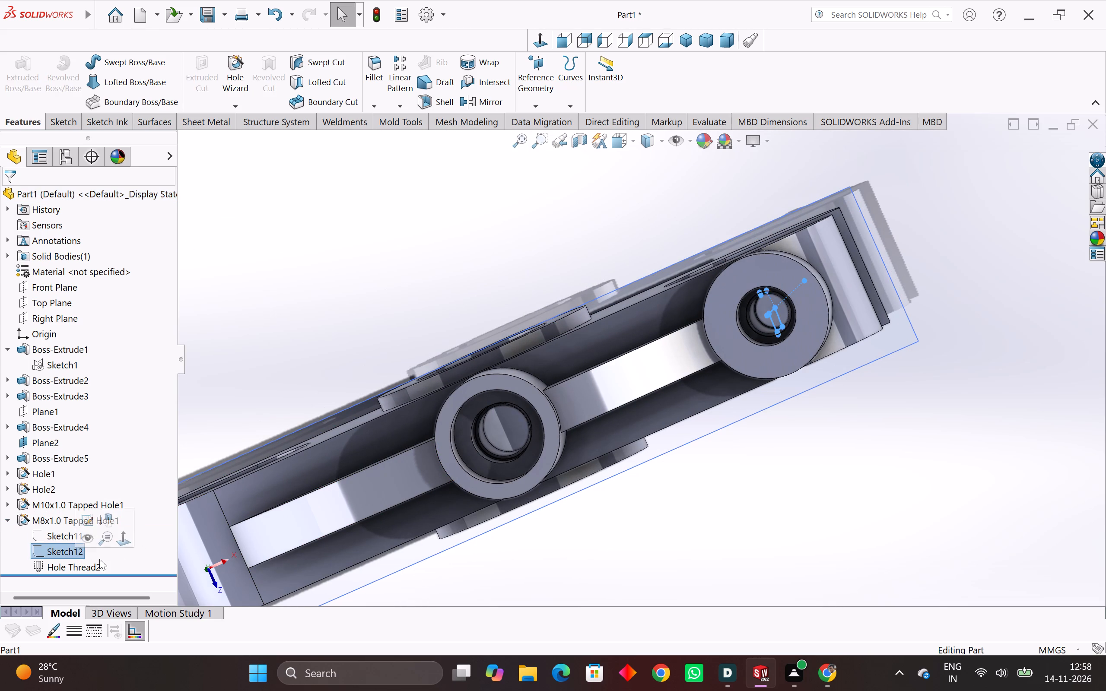
pyautogui.rightClick(75, 566)
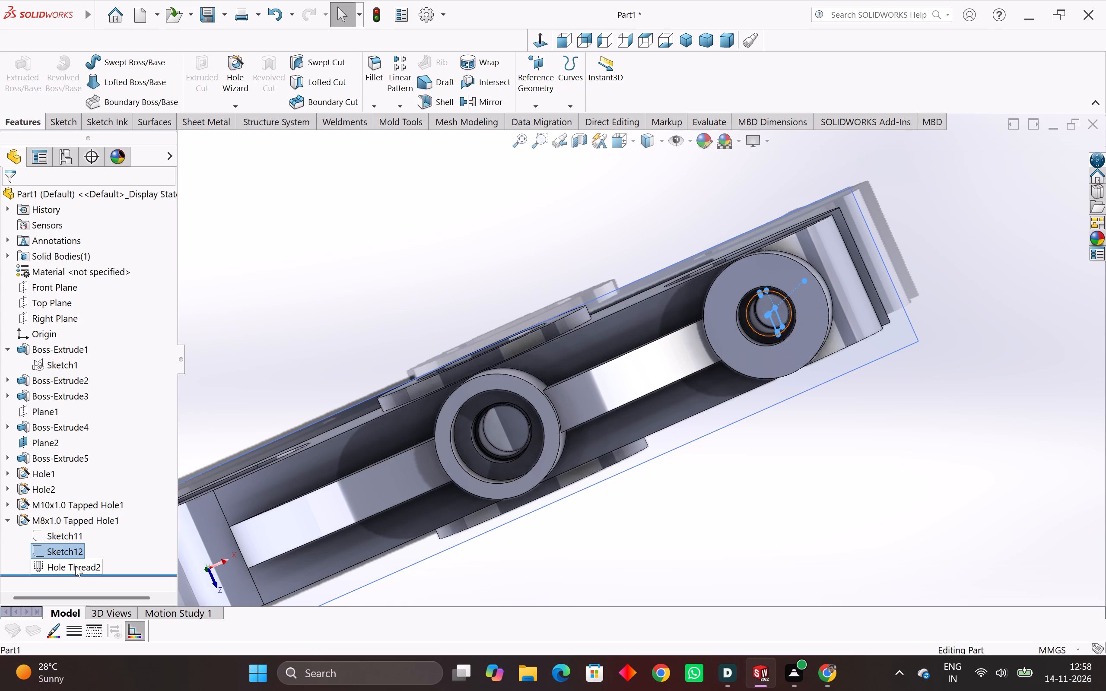
pyautogui.click(560, 582)
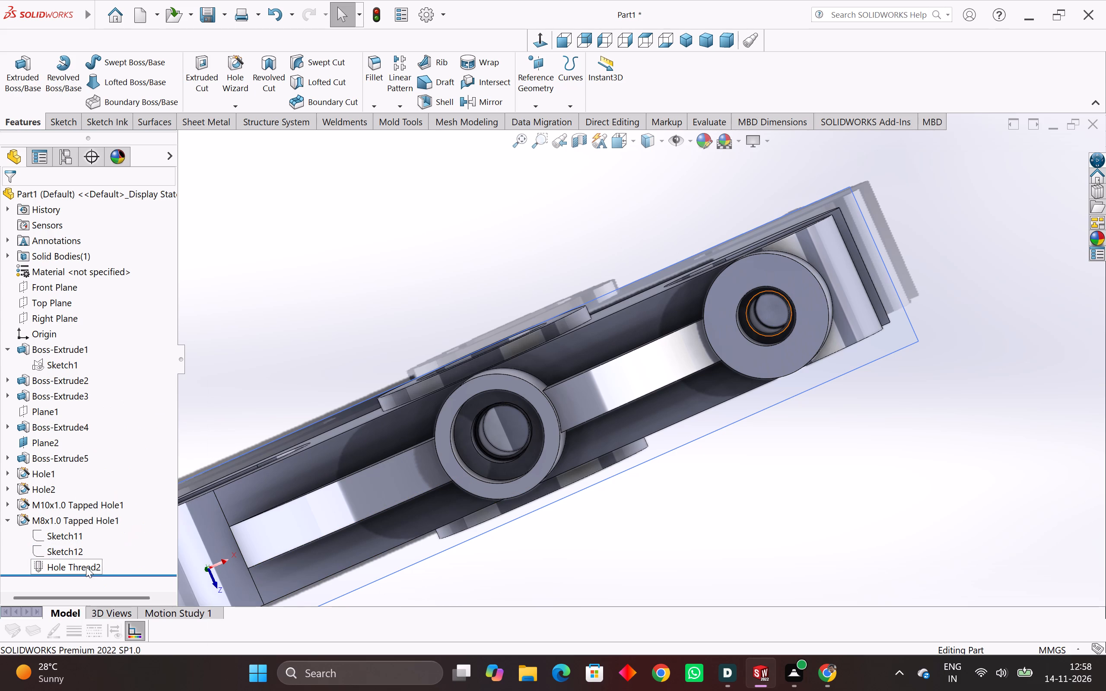
pyautogui.click(86, 567)
pyautogui.moveTo(484, 510); pyautogui.dragTo(532, 523, button='middle')
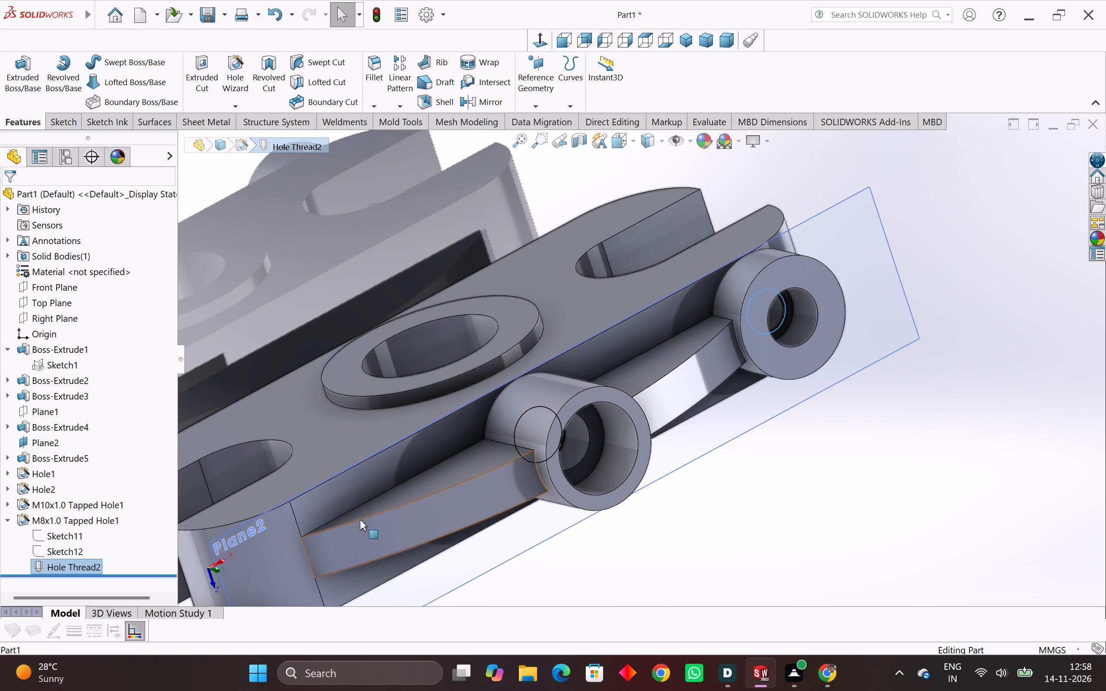
pyautogui.click(57, 535)
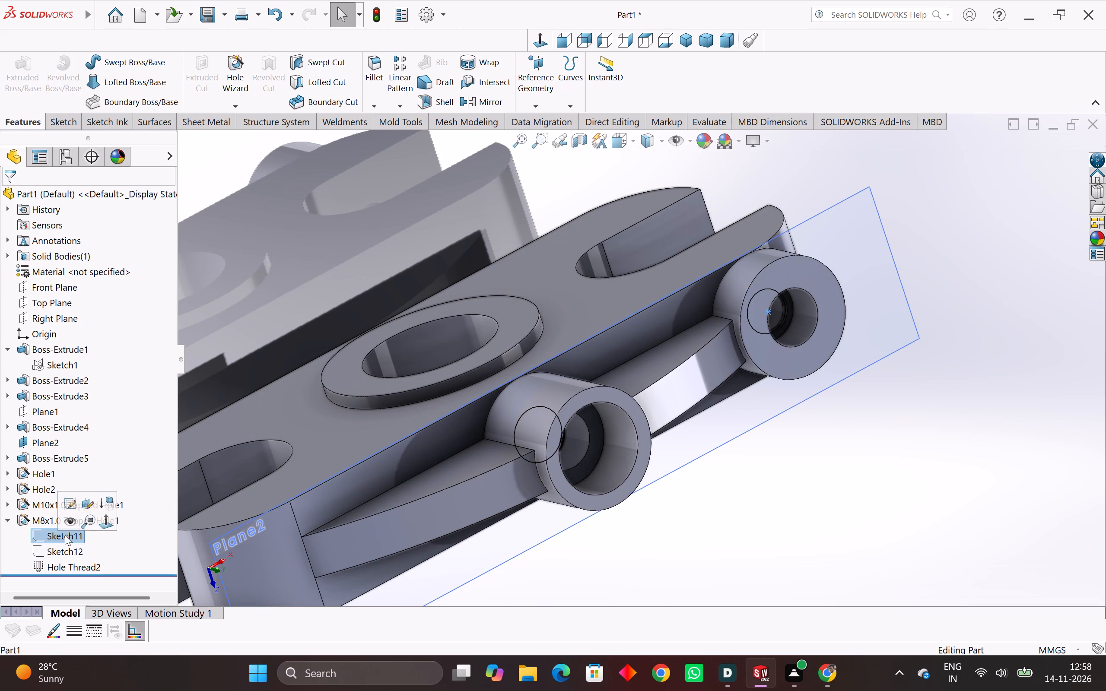
pyautogui.click(75, 549)
pyautogui.click(561, 544)
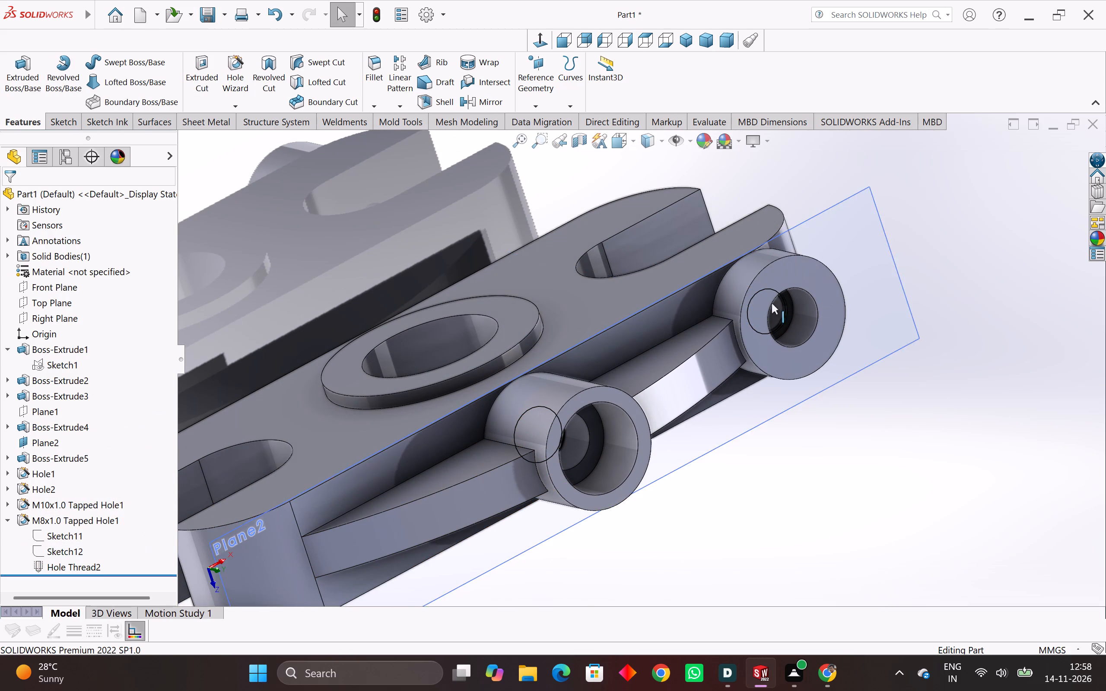
# Compare the M8x1.0 tapped hole in the end boss with the M10x1.0 tapped hole in the middle boss.
pyautogui.scroll(3, 774, 301)
pyautogui.click(749, 331)
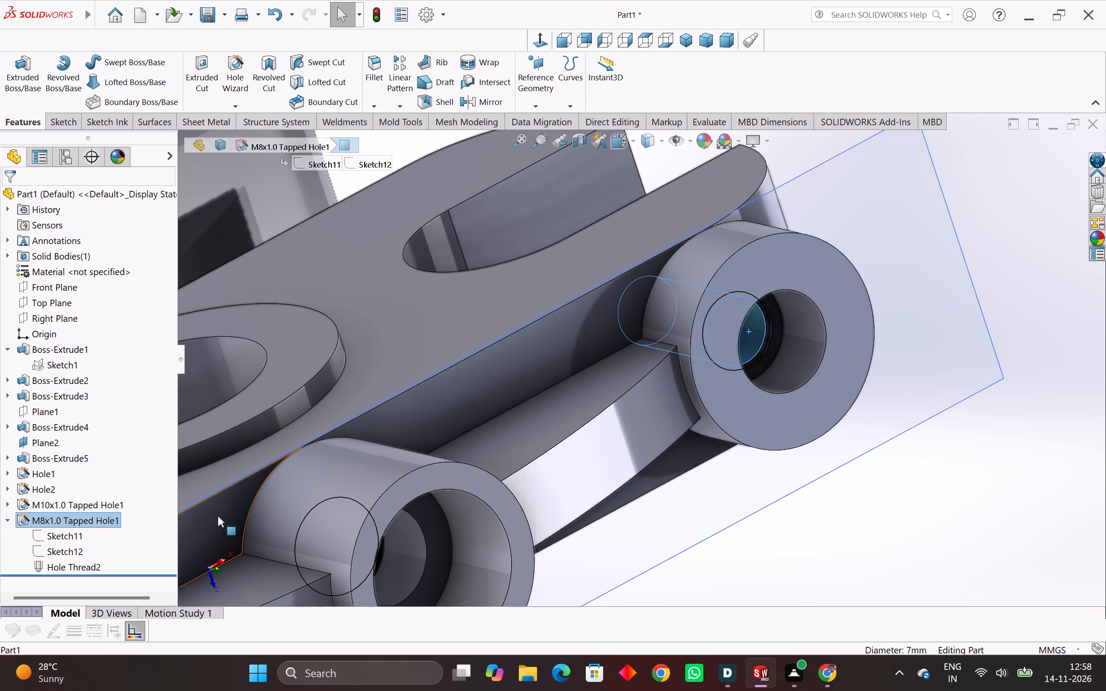
pyautogui.click(86, 504)
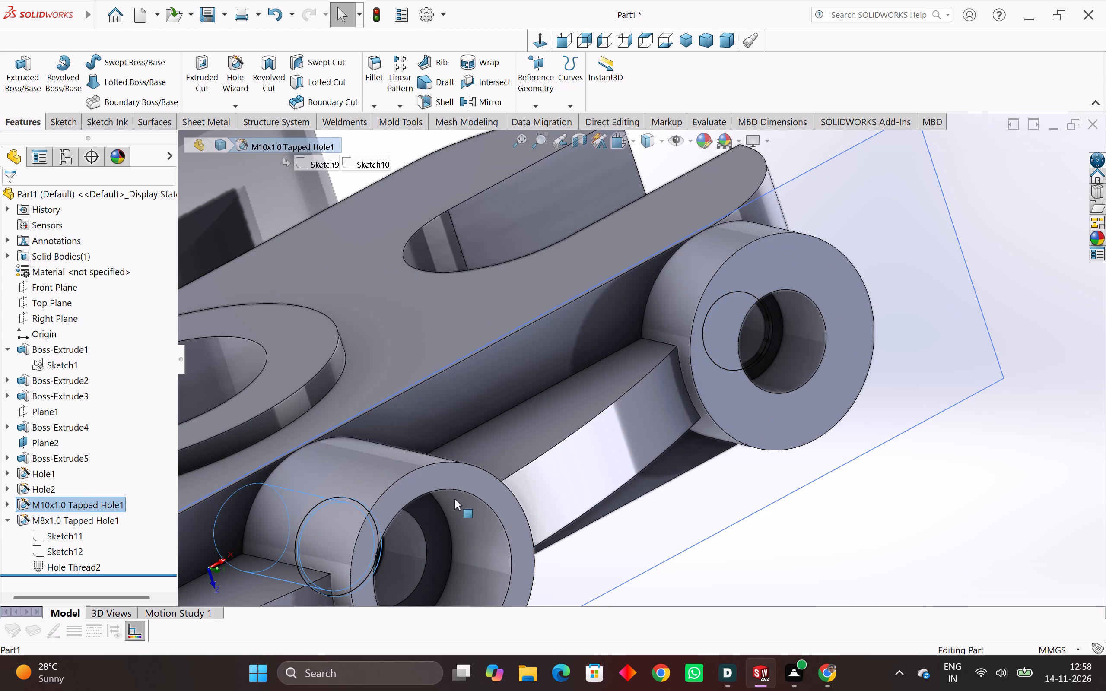
pyautogui.scroll(-2, 459, 498)
pyautogui.moveTo(459, 498); pyautogui.dragTo(435, 505, button='middle')
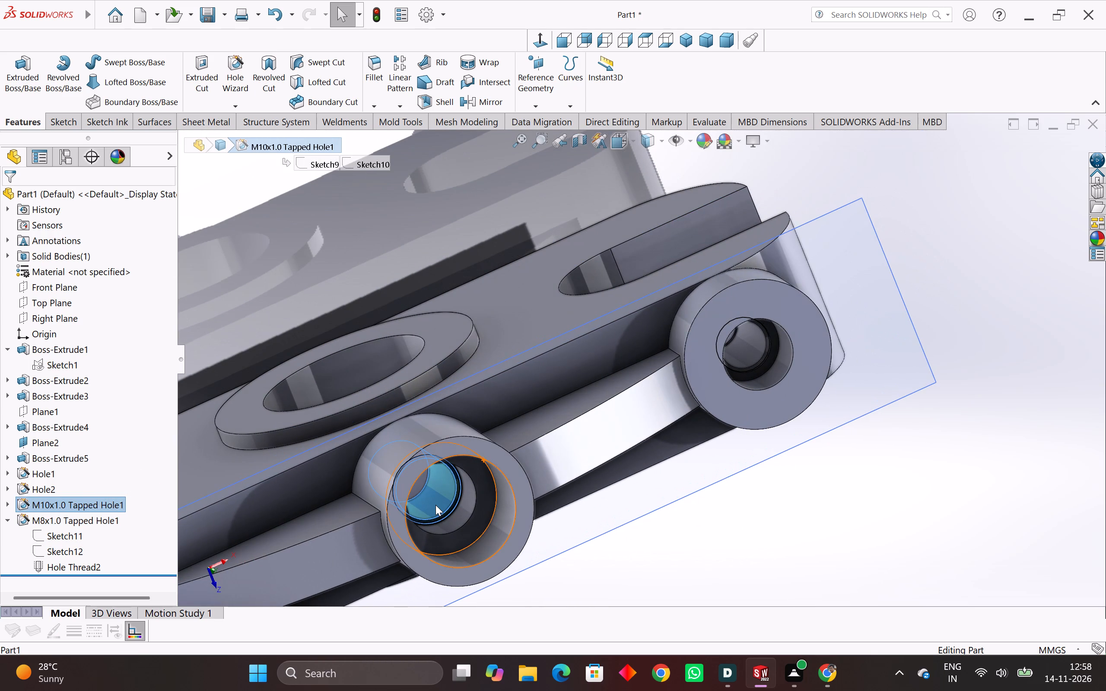
pyautogui.scroll(-1, 439, 519)
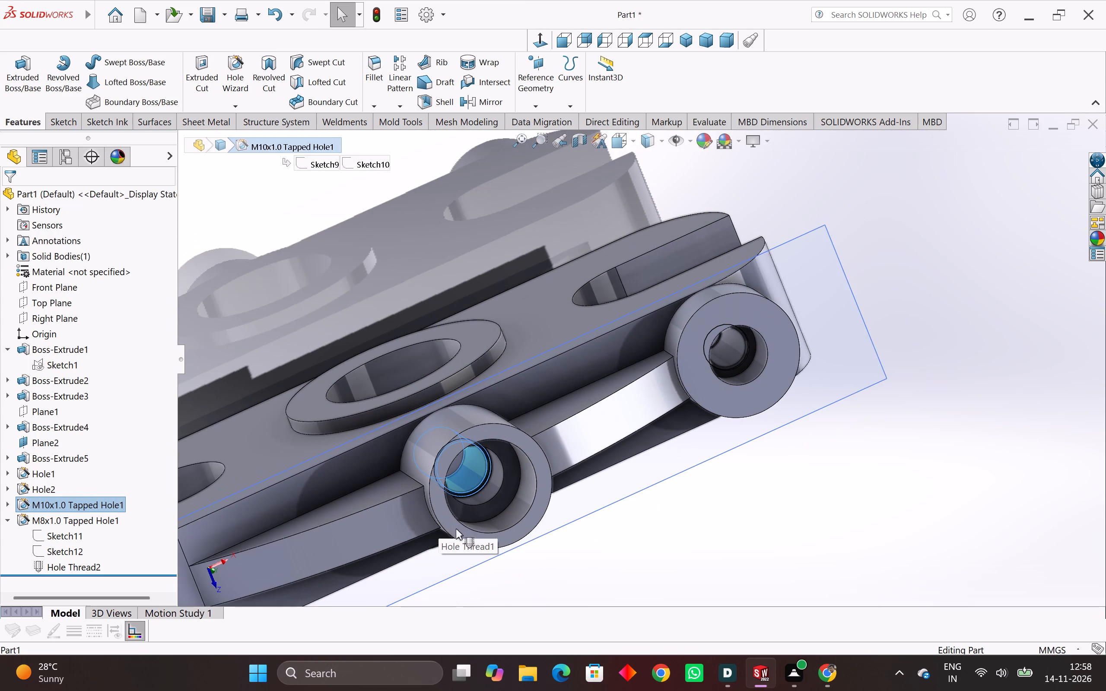
pyautogui.click(324, 224)
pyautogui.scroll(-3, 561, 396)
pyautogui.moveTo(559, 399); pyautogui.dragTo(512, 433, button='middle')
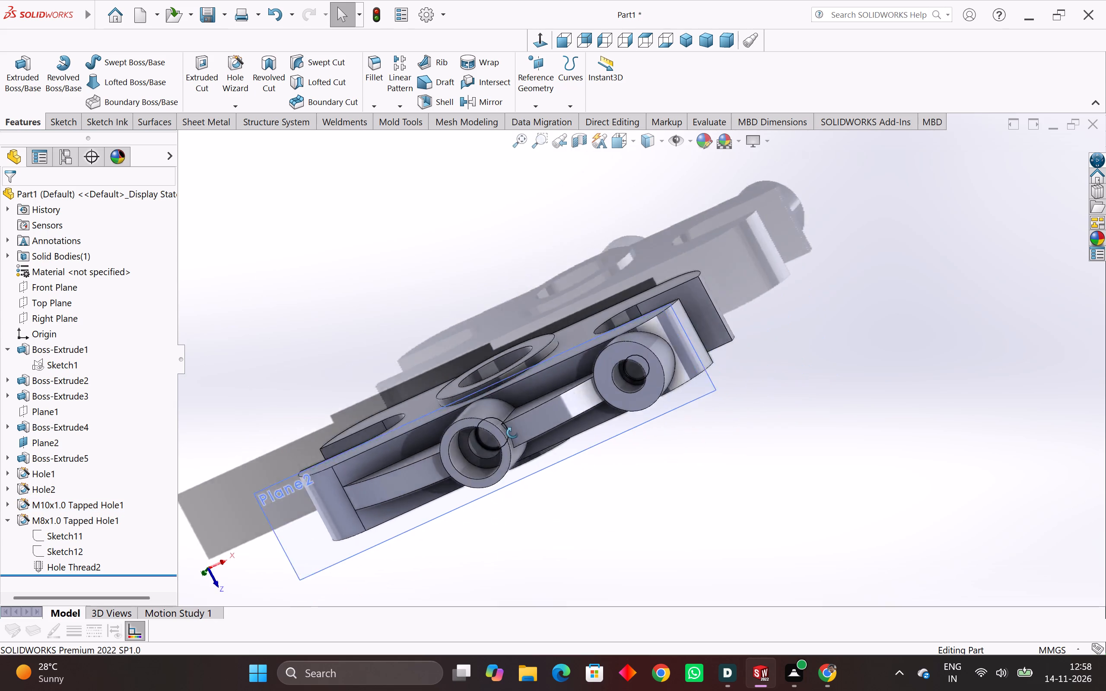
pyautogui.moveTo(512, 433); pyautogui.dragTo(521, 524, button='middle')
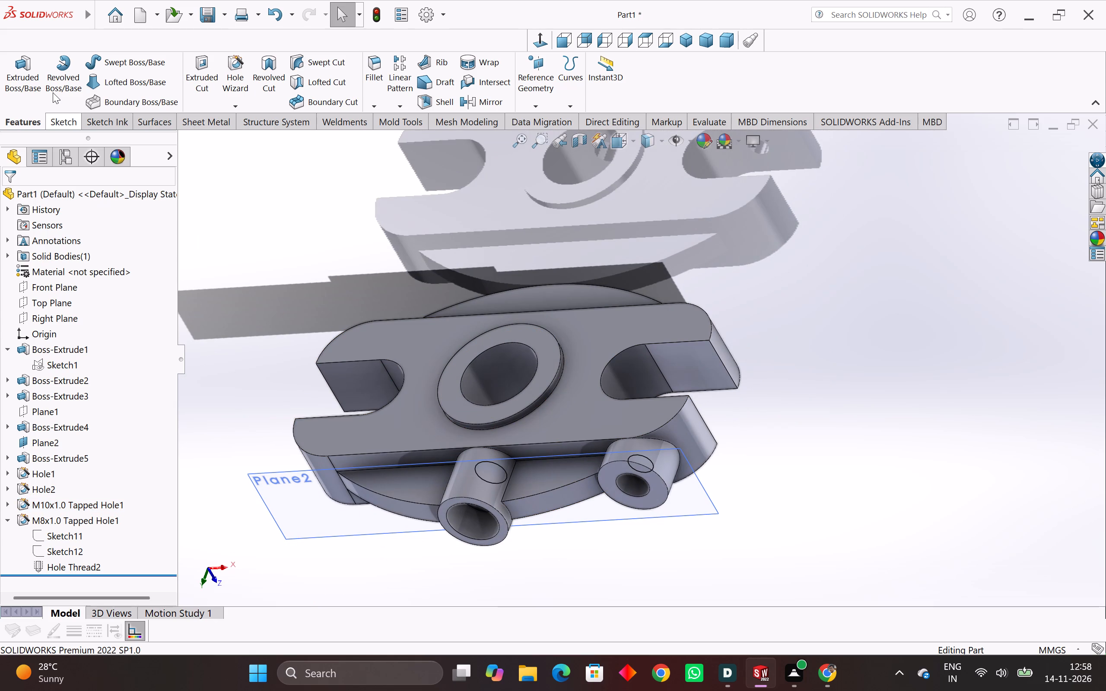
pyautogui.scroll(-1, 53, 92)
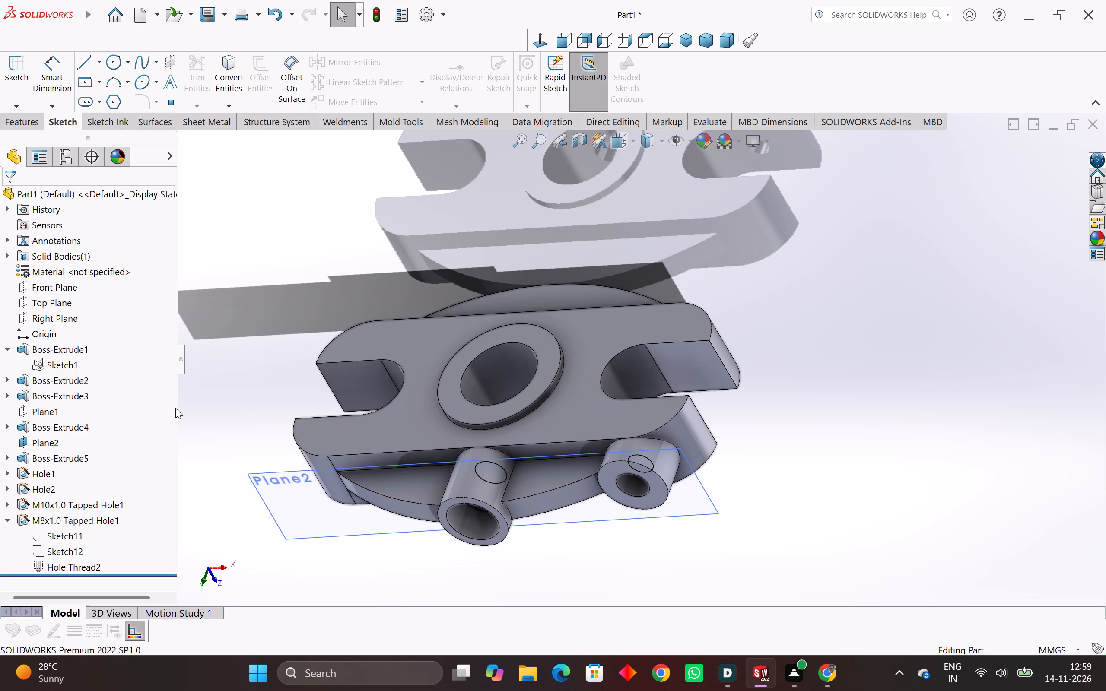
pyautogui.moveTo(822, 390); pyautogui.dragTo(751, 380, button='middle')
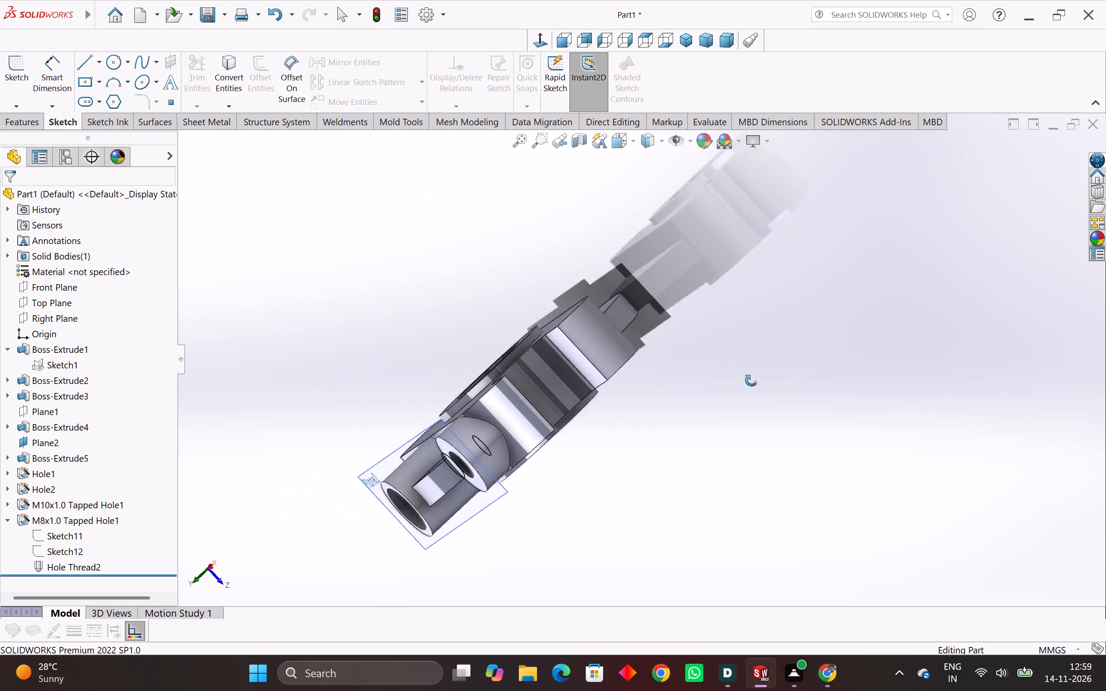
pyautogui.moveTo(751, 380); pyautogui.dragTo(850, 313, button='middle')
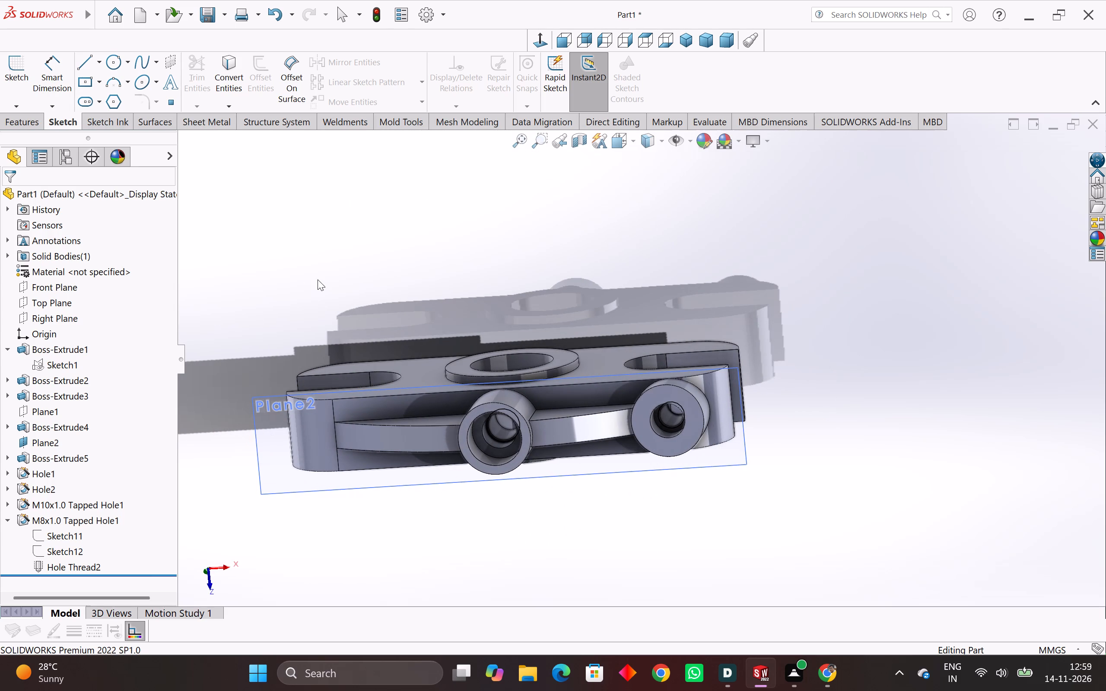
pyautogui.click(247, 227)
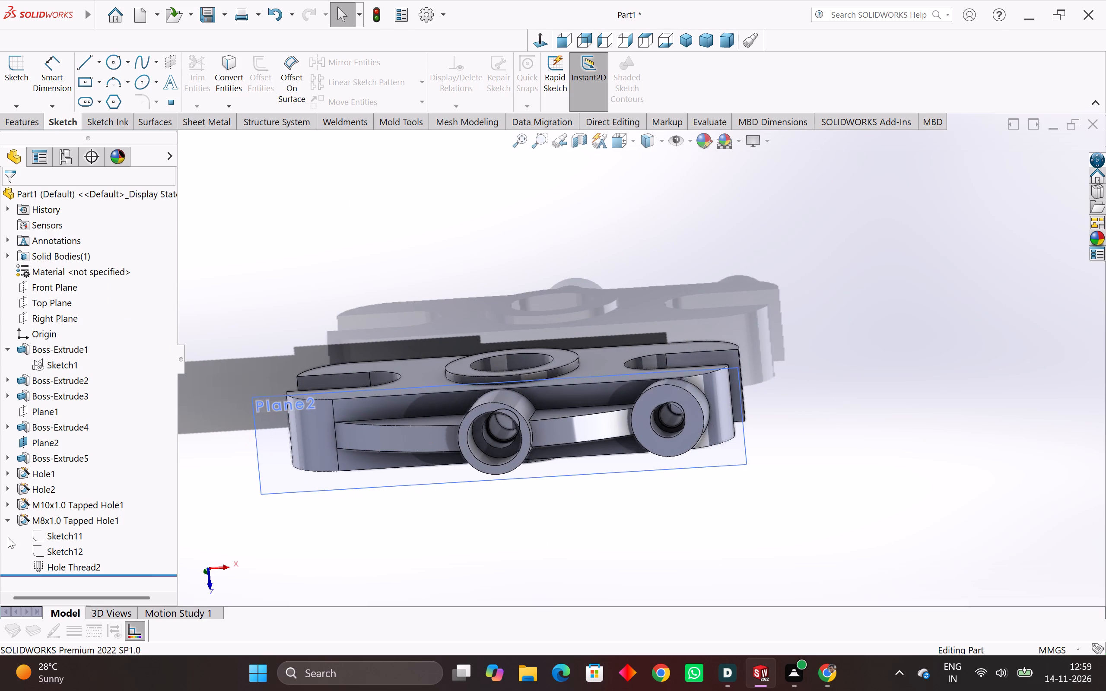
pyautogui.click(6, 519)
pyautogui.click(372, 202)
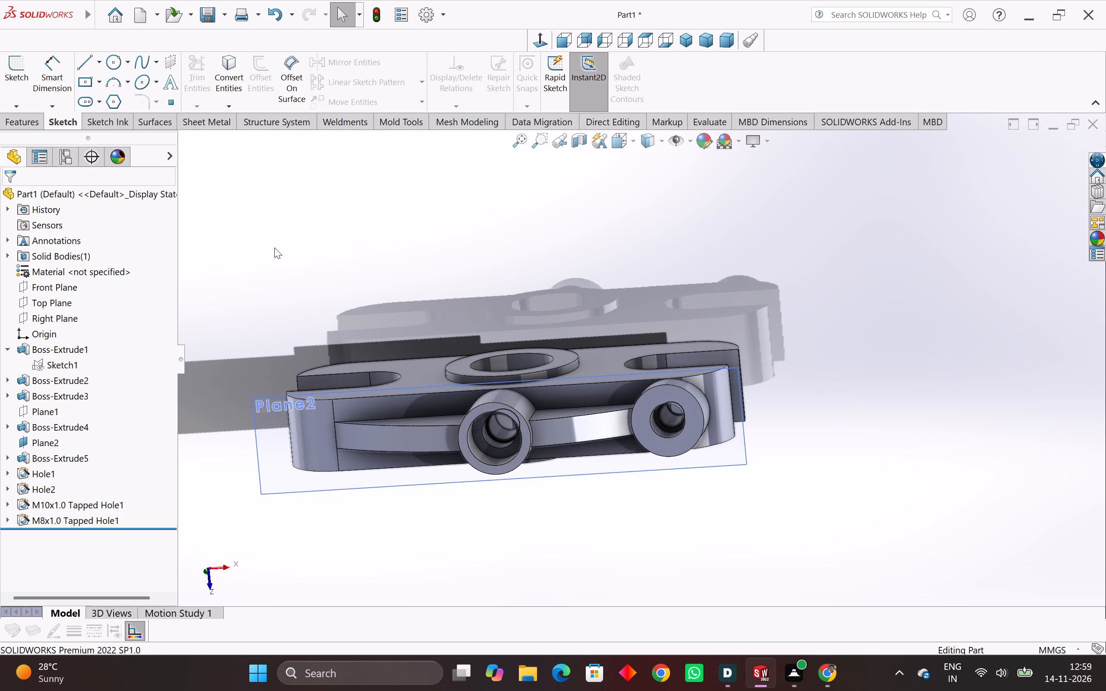
# Start a circular pattern, try the whole solid body as its source, and return to patterning features with the selection cleared.
pyautogui.click(33, 124)
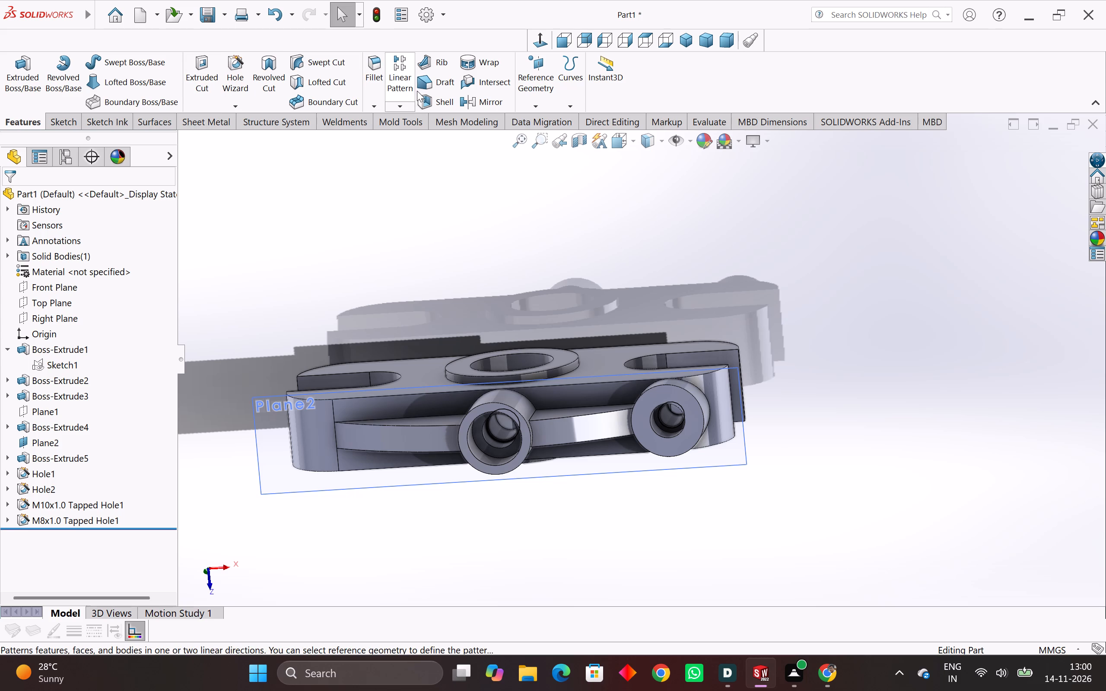
pyautogui.click(393, 109)
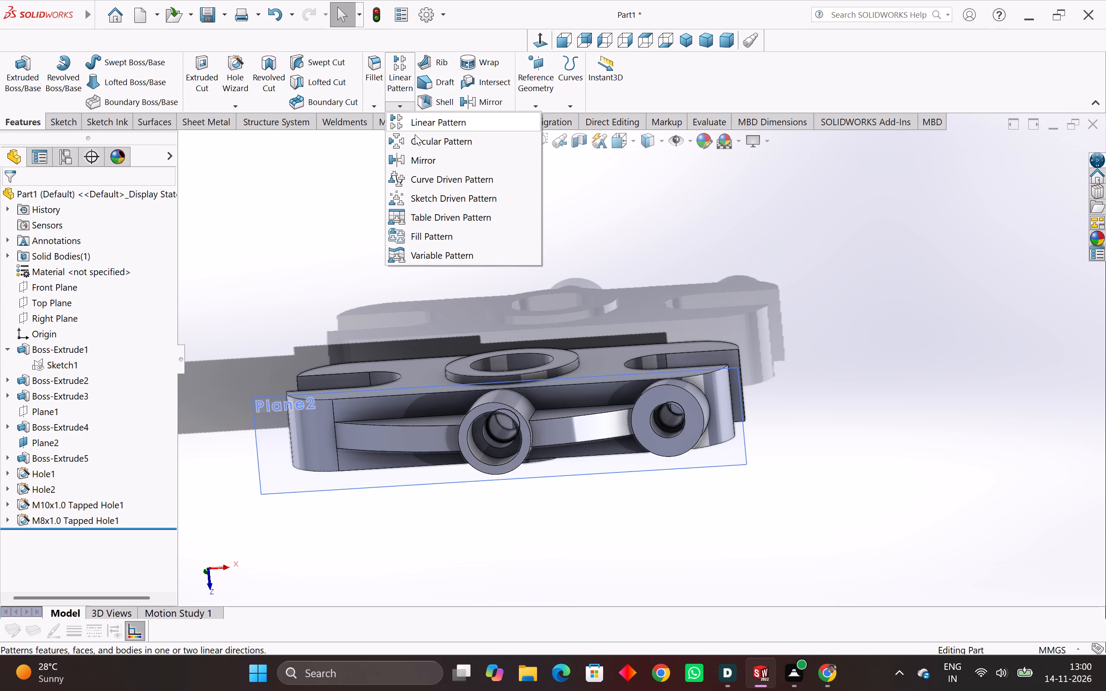
pyautogui.click(420, 136)
pyautogui.moveTo(679, 403); pyautogui.dragTo(673, 441, button='middle')
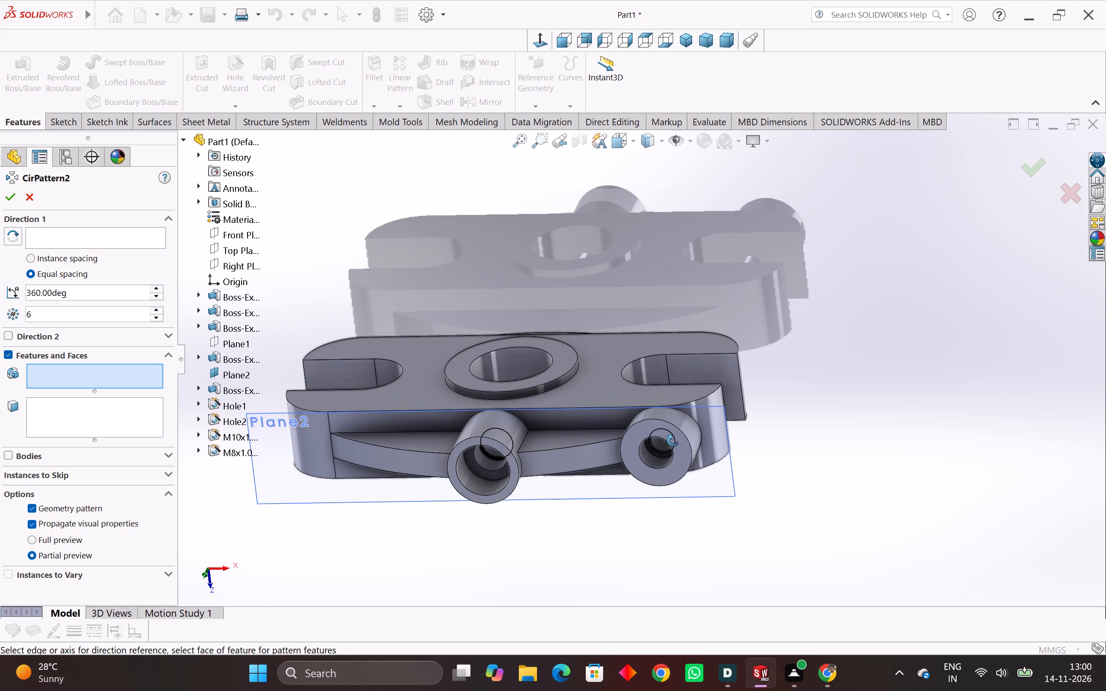
pyautogui.moveTo(673, 441); pyautogui.dragTo(662, 439, button='middle')
pyautogui.scroll(3, 644, 444)
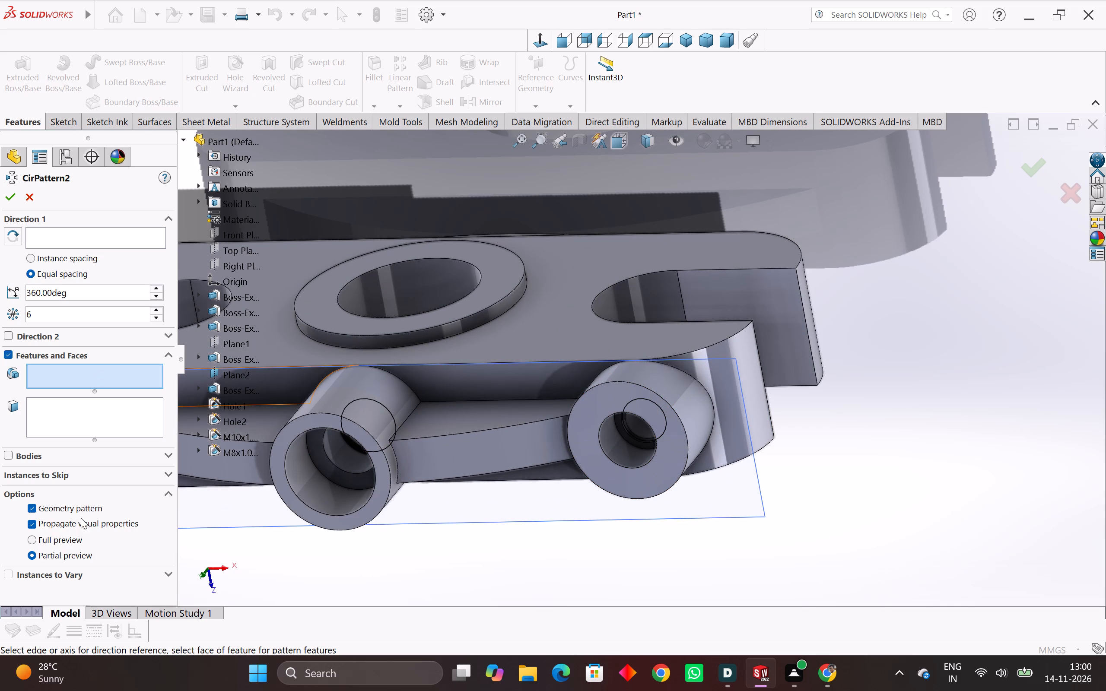
pyautogui.click(9, 457)
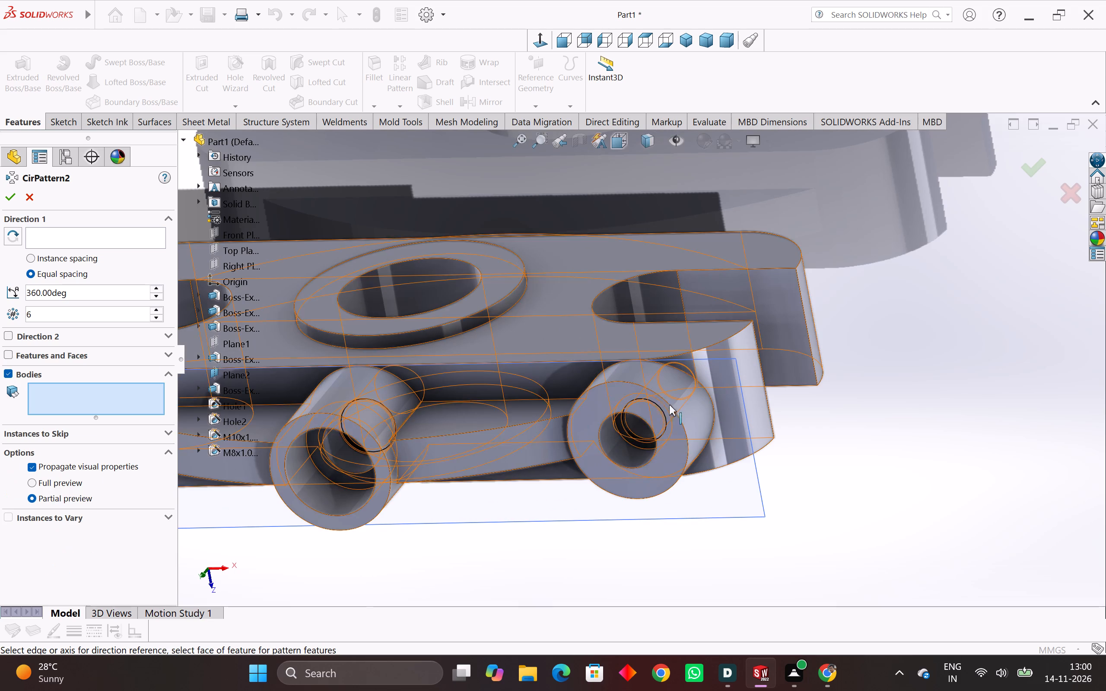
pyautogui.scroll(1, 665, 432)
pyautogui.moveTo(665, 432); pyautogui.dragTo(639, 466, button='middle')
pyautogui.click(689, 406)
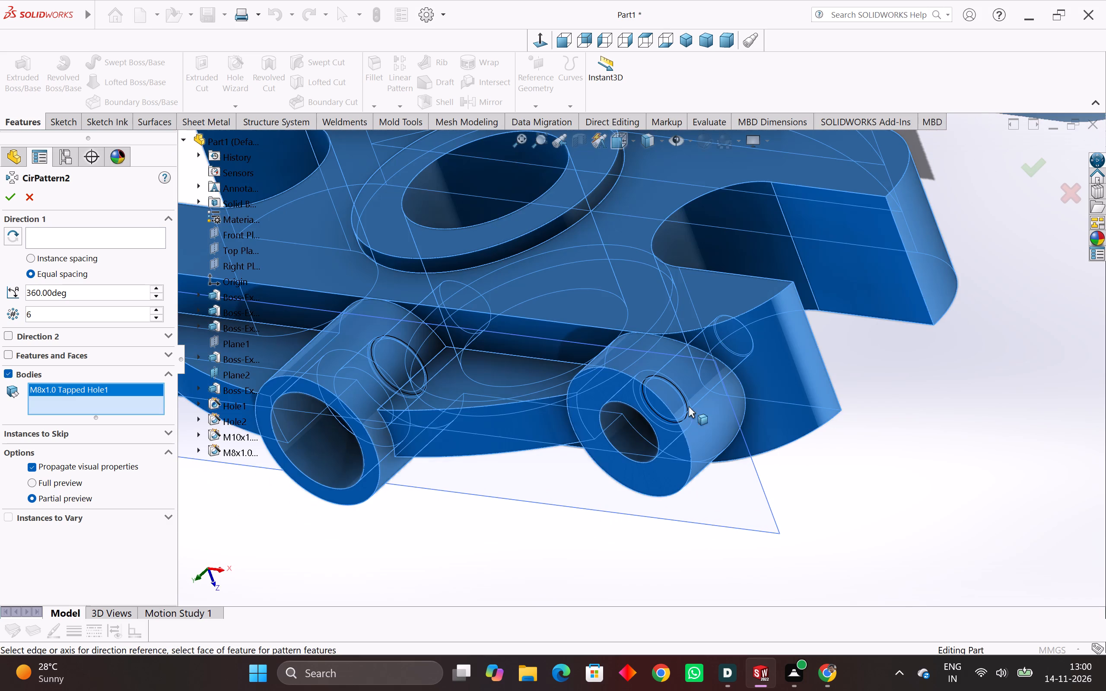
pyautogui.rightClick(111, 389)
pyautogui.click(143, 418)
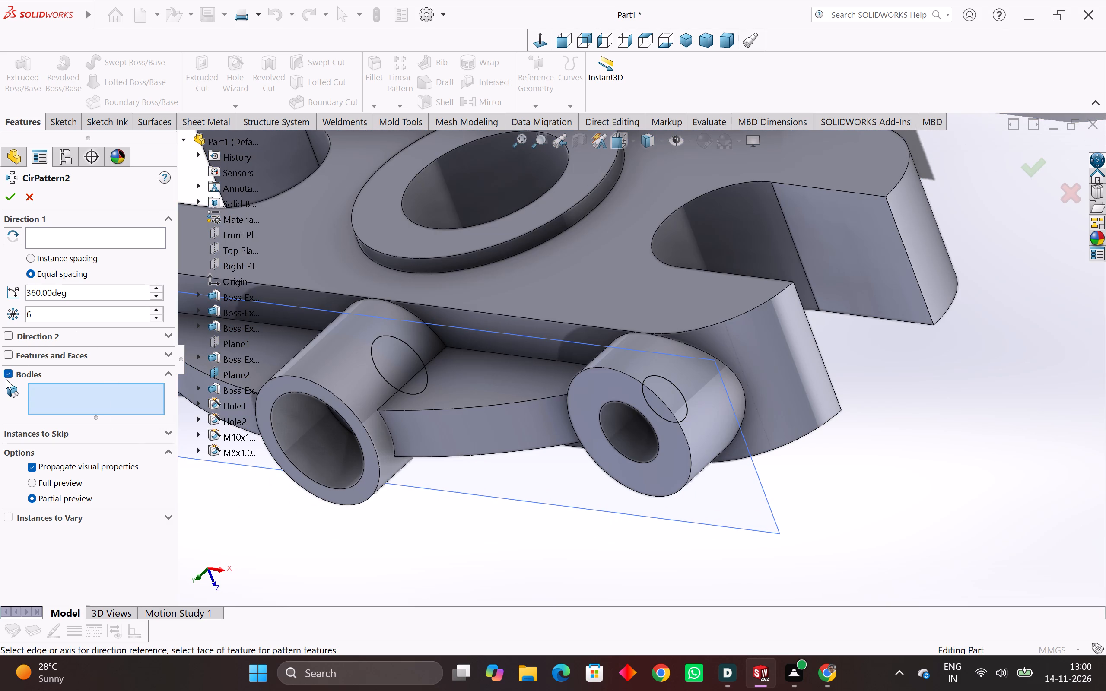
pyautogui.click(6, 377)
pyautogui.click(8, 355)
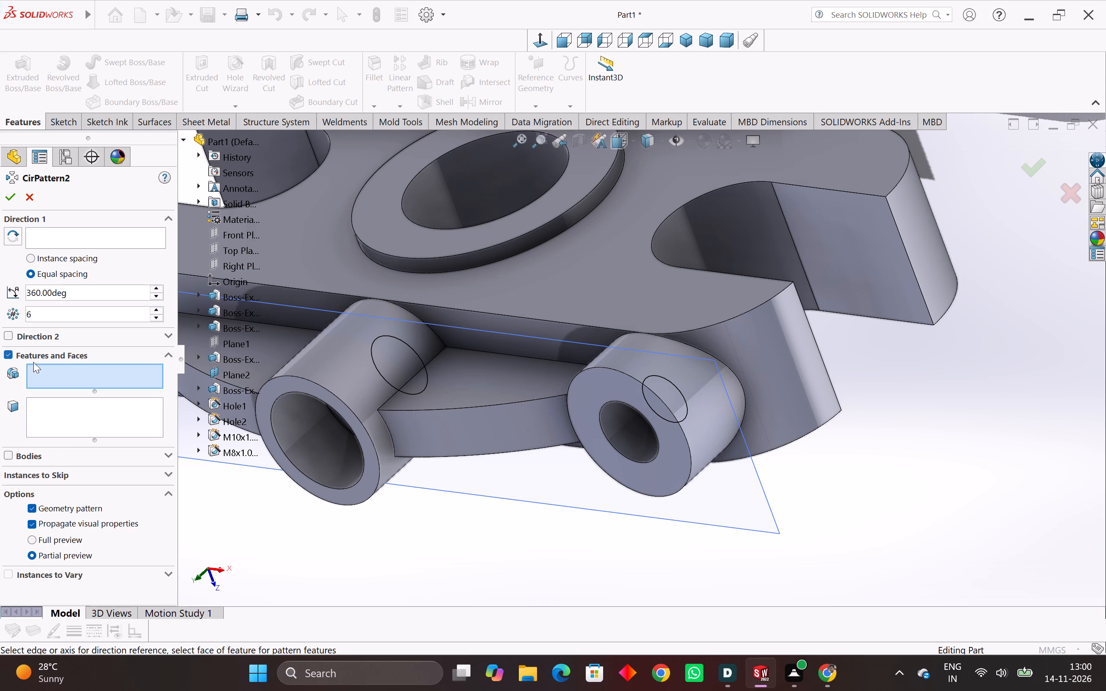
# Select Hole2 and the end boss's M8x1.0 tapped hole as features to pattern, and remove Hole2 from the selection.
pyautogui.click(64, 376)
pyautogui.click(649, 441)
pyautogui.moveTo(649, 441); pyautogui.dragTo(706, 384, button='middle')
pyautogui.scroll(3, 645, 425)
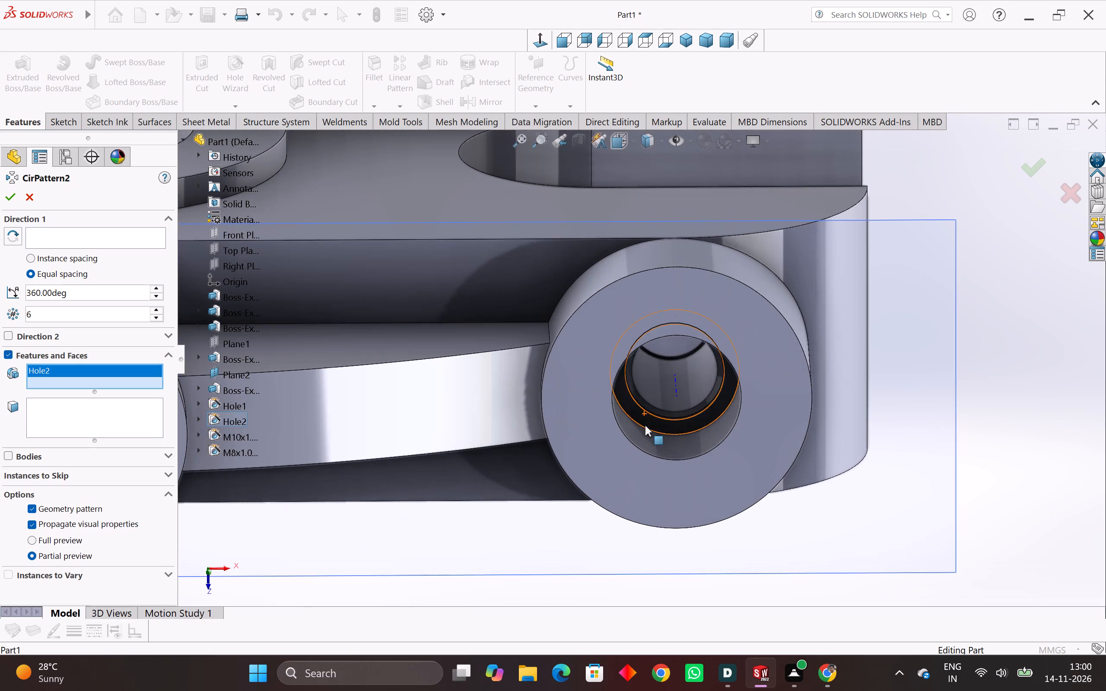
pyautogui.moveTo(645, 425); pyautogui.dragTo(675, 416, button='middle')
pyautogui.click(689, 374)
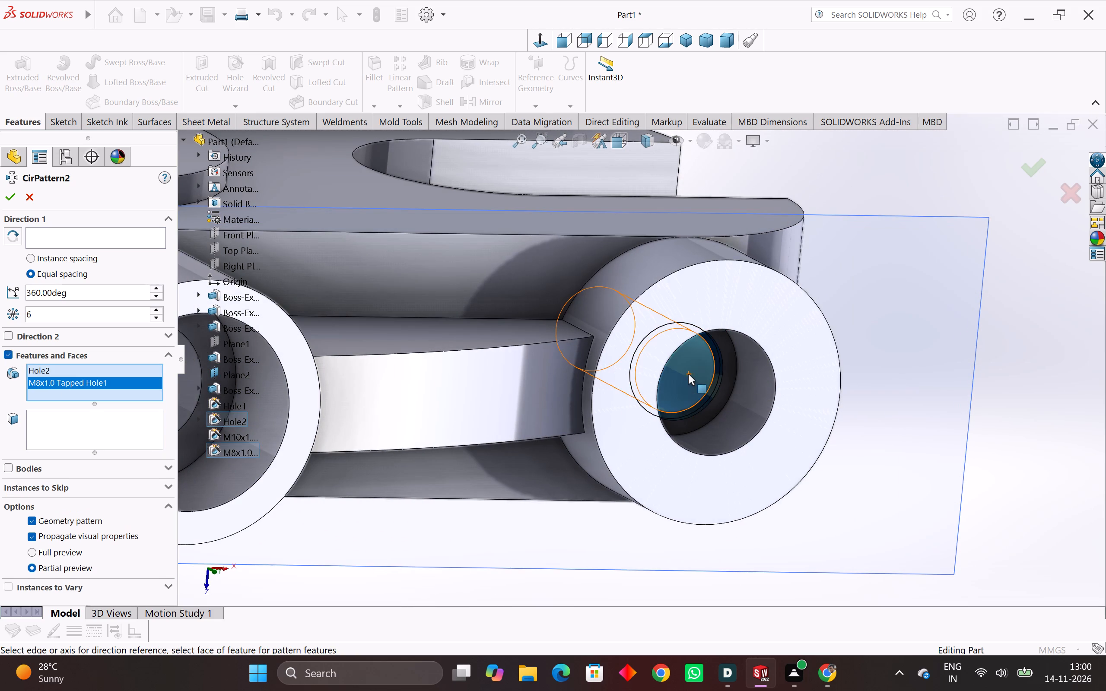
pyautogui.moveTo(688, 374); pyautogui.dragTo(629, 516, button='middle')
pyautogui.scroll(-5, 629, 516)
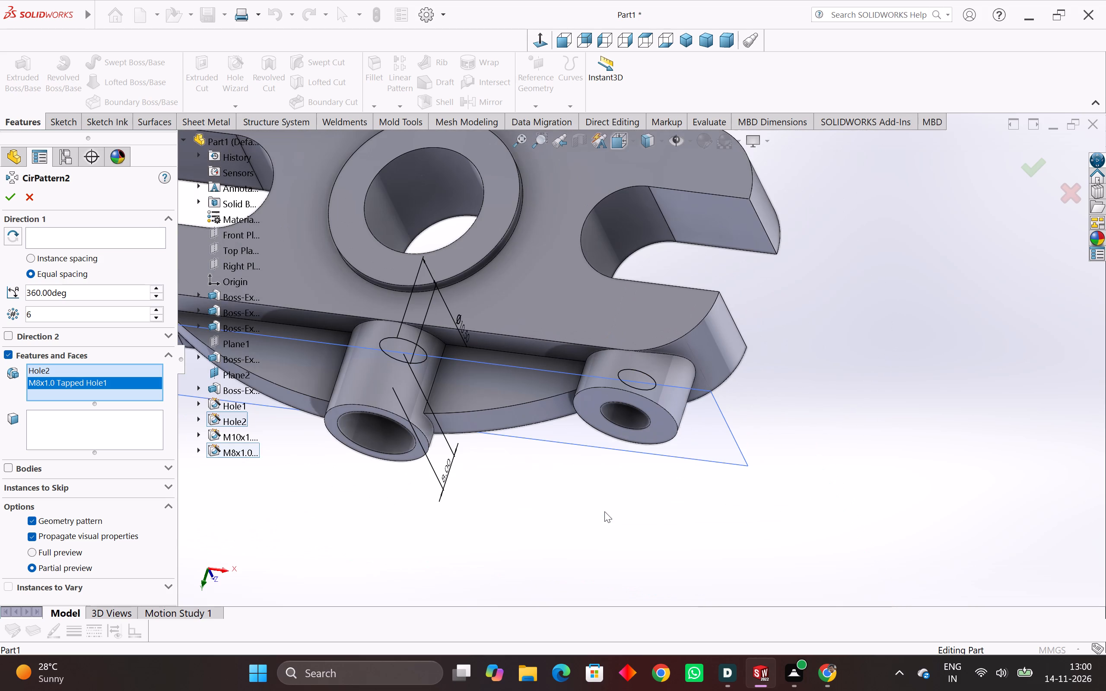
pyautogui.rightClick(55, 372)
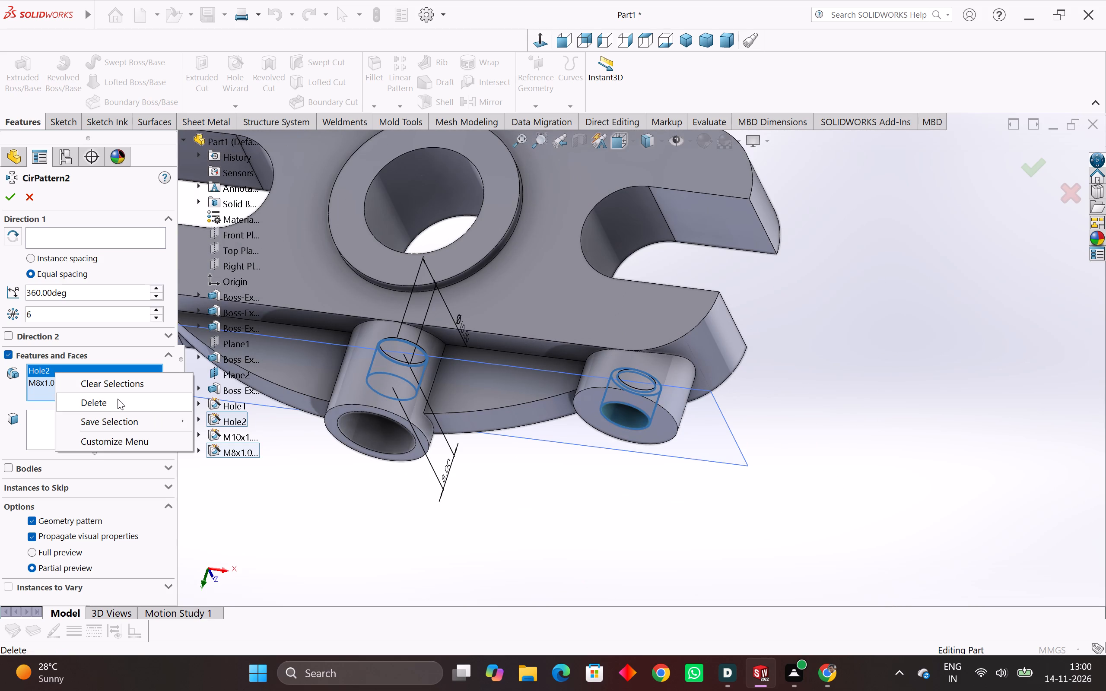
pyautogui.click(118, 399)
# Add Boss-Extrude5 and Hole2 to the features to pattern.
pyautogui.moveTo(575, 397); pyautogui.dragTo(564, 426, button='middle')
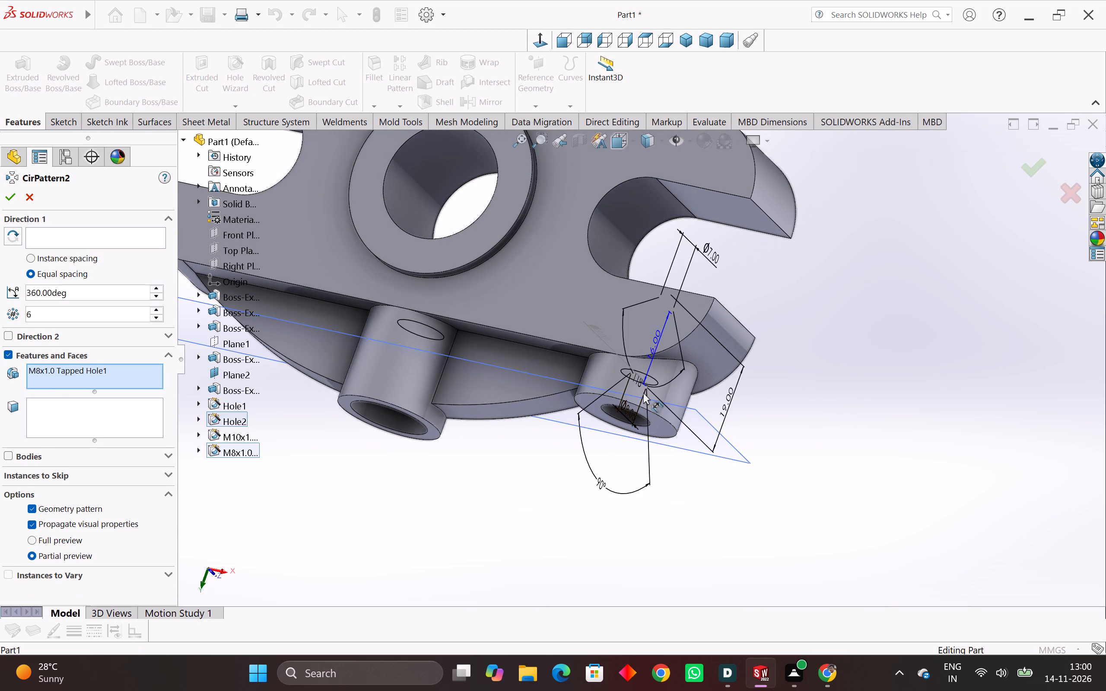
pyautogui.scroll(3, 643, 393)
pyautogui.click(706, 385)
pyautogui.scroll(-2, 656, 417)
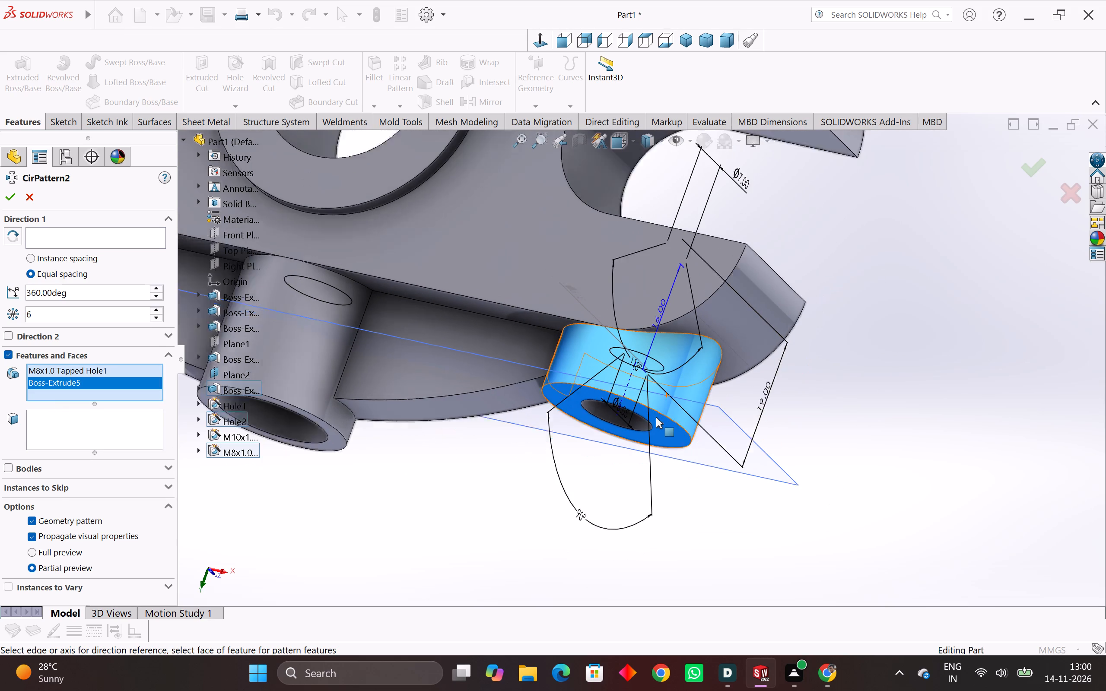
pyautogui.moveTo(623, 432); pyautogui.dragTo(644, 320, button='middle')
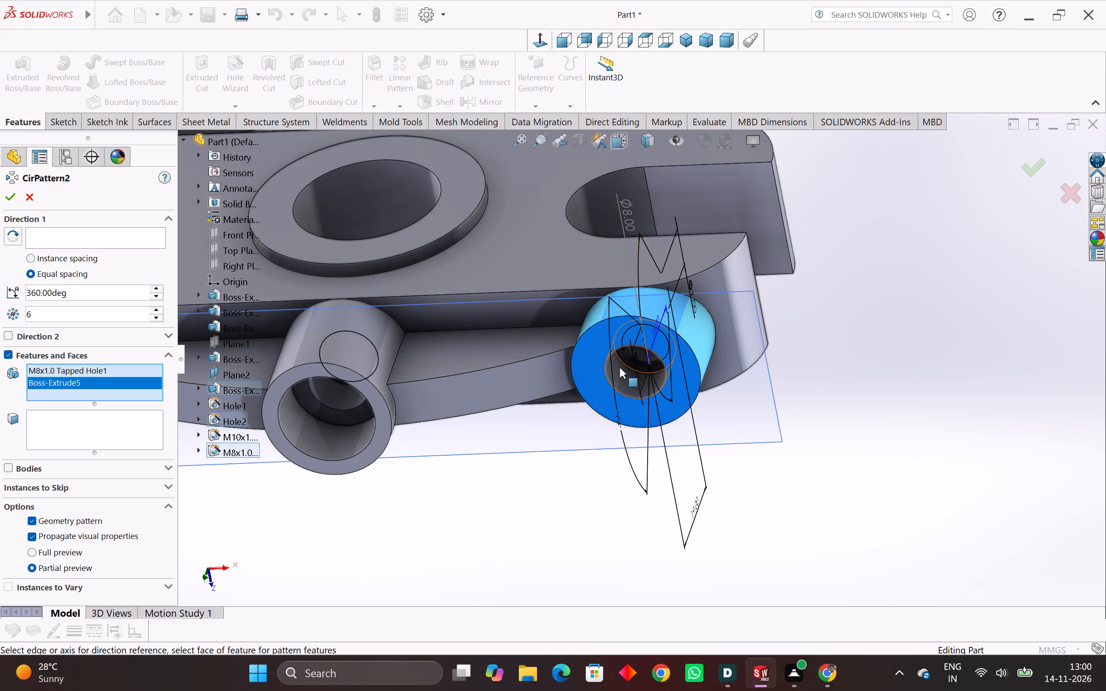
pyautogui.click(619, 369)
pyautogui.scroll(-1, 619, 369)
pyautogui.moveTo(619, 369); pyautogui.dragTo(586, 357, button='middle')
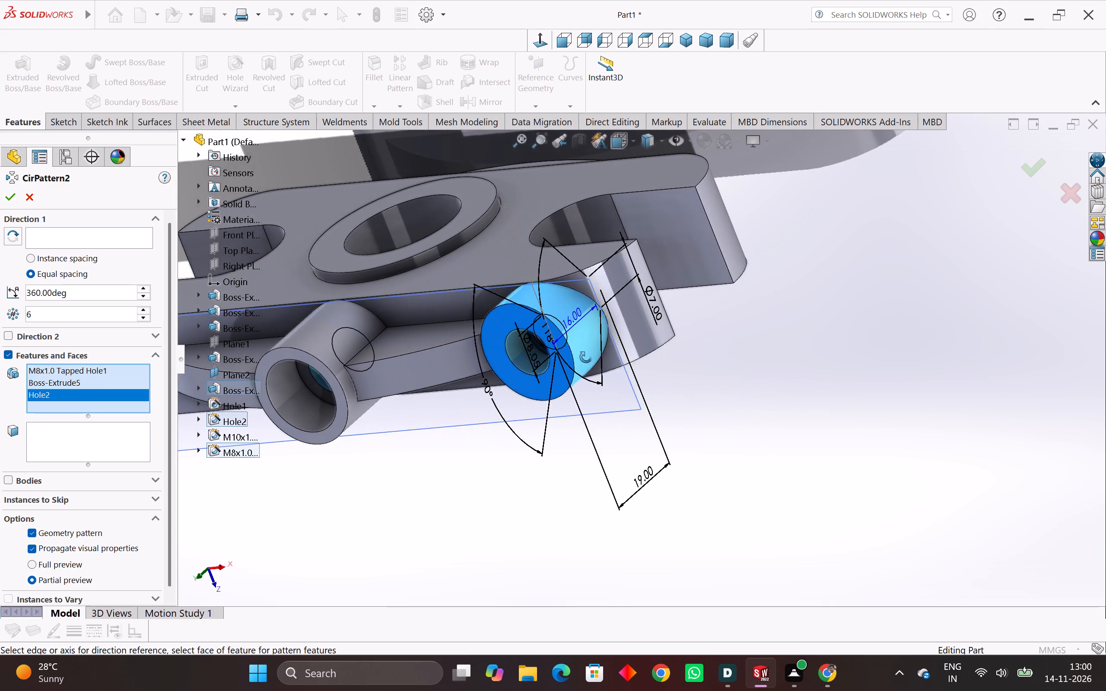
pyautogui.moveTo(586, 357); pyautogui.dragTo(585, 407, button='middle')
pyautogui.scroll(-5, 585, 407)
pyautogui.moveTo(591, 387); pyautogui.dragTo(620, 346, button='middle')
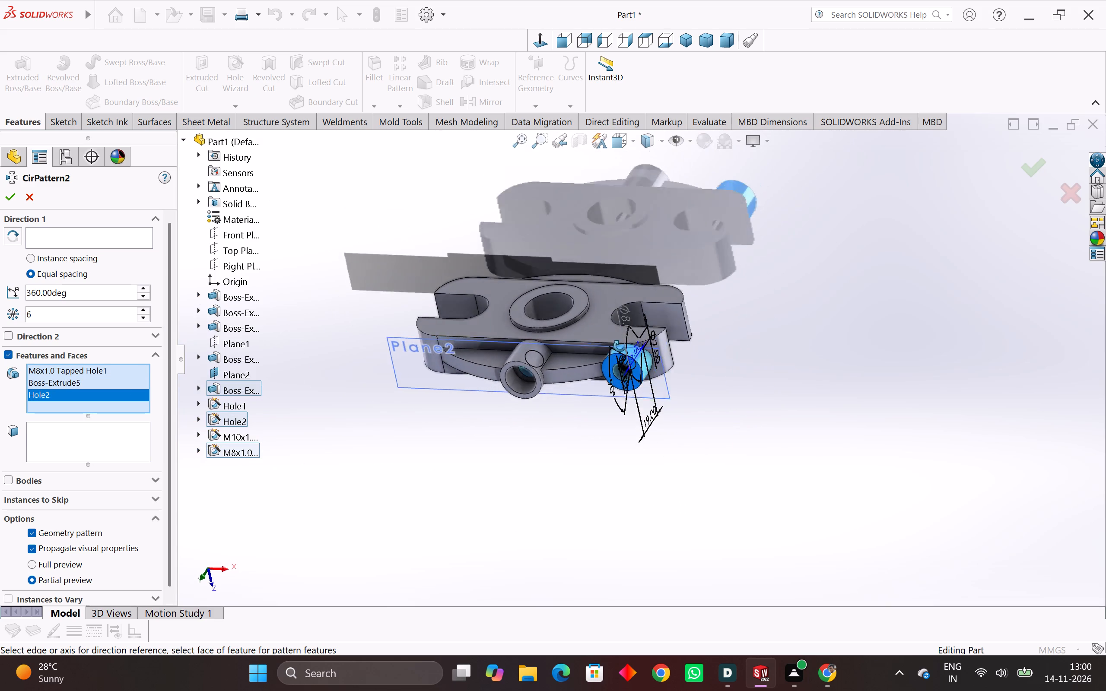
pyautogui.moveTo(620, 346); pyautogui.dragTo(634, 312, button='middle')
# Deselect and reselect the end boss's M8x1.0 tapped hole so it follows Boss-Extrude5 and Hole2 in the features to pattern.
pyautogui.scroll(7, 647, 341)
pyautogui.moveTo(647, 342); pyautogui.dragTo(677, 336, button='middle')
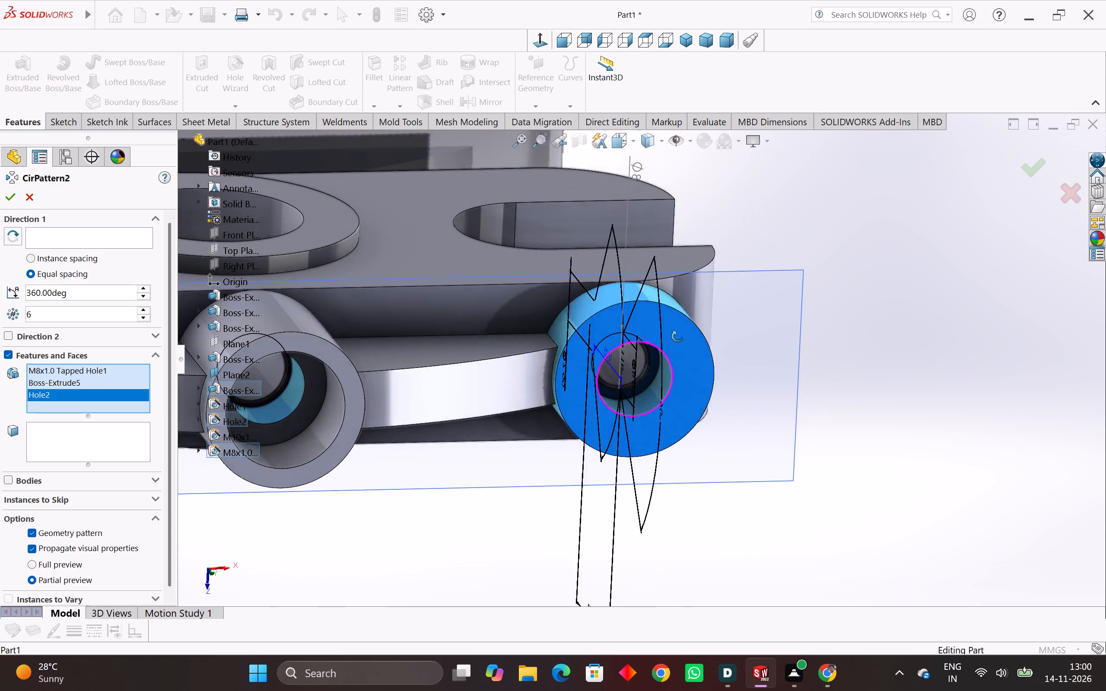
pyautogui.moveTo(677, 336); pyautogui.dragTo(636, 313, button='middle')
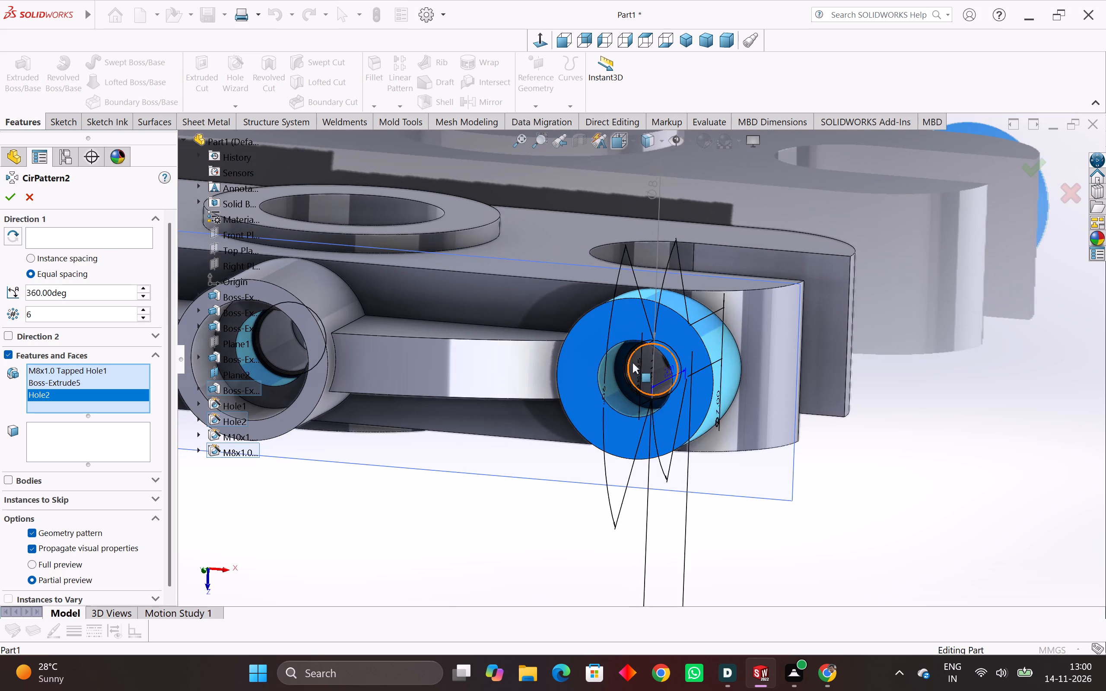
pyautogui.scroll(9, 634, 365)
pyautogui.click(657, 362)
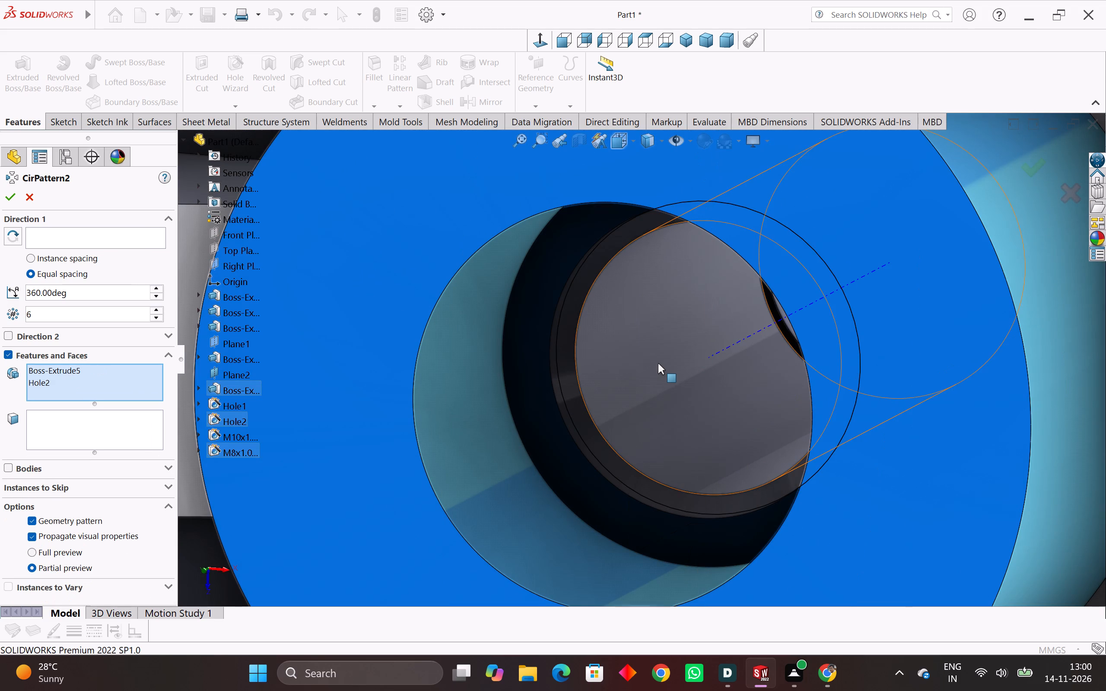
pyautogui.click(658, 363)
pyautogui.scroll(-5, 658, 363)
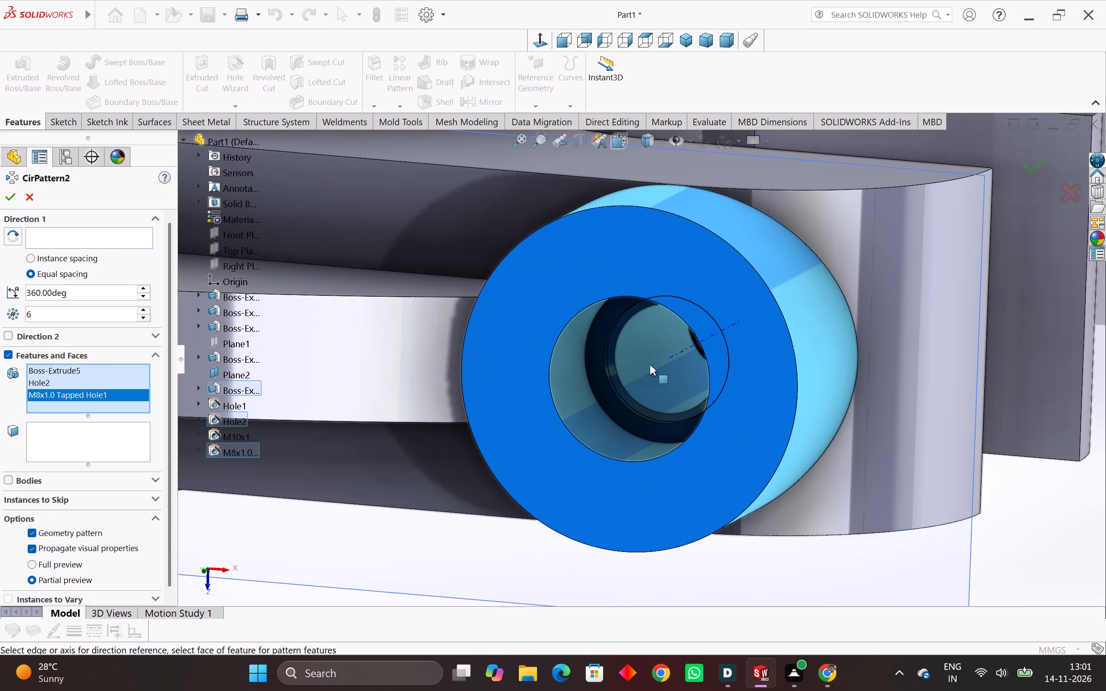
pyautogui.scroll(-4, 642, 365)
pyautogui.moveTo(636, 368); pyautogui.dragTo(601, 431, button='middle')
pyautogui.scroll(-1, 597, 441)
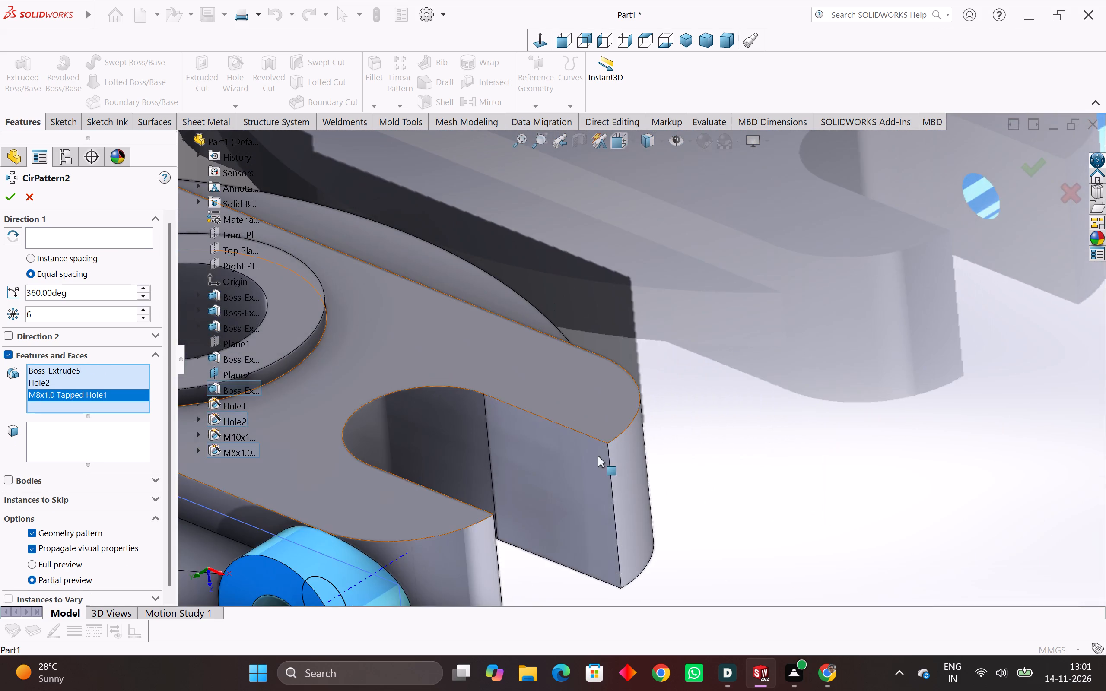
pyautogui.scroll(-3, 599, 456)
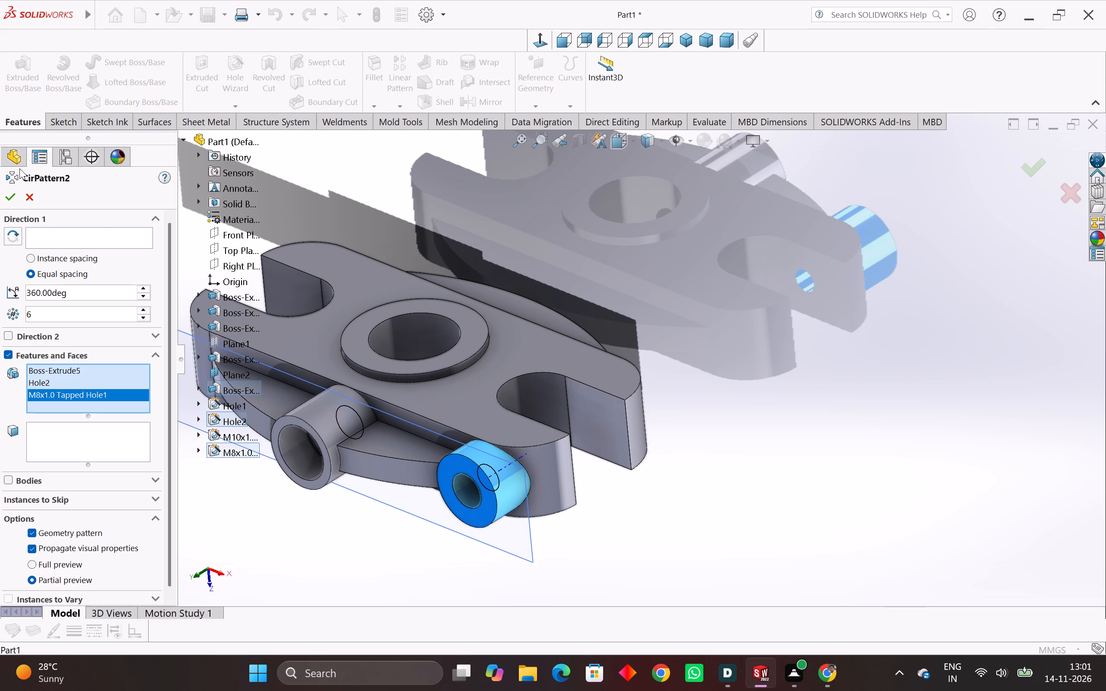
# Set the central bore's inner face as the pattern axis with 2 instances.
pyautogui.click(51, 243)
pyautogui.click(407, 333)
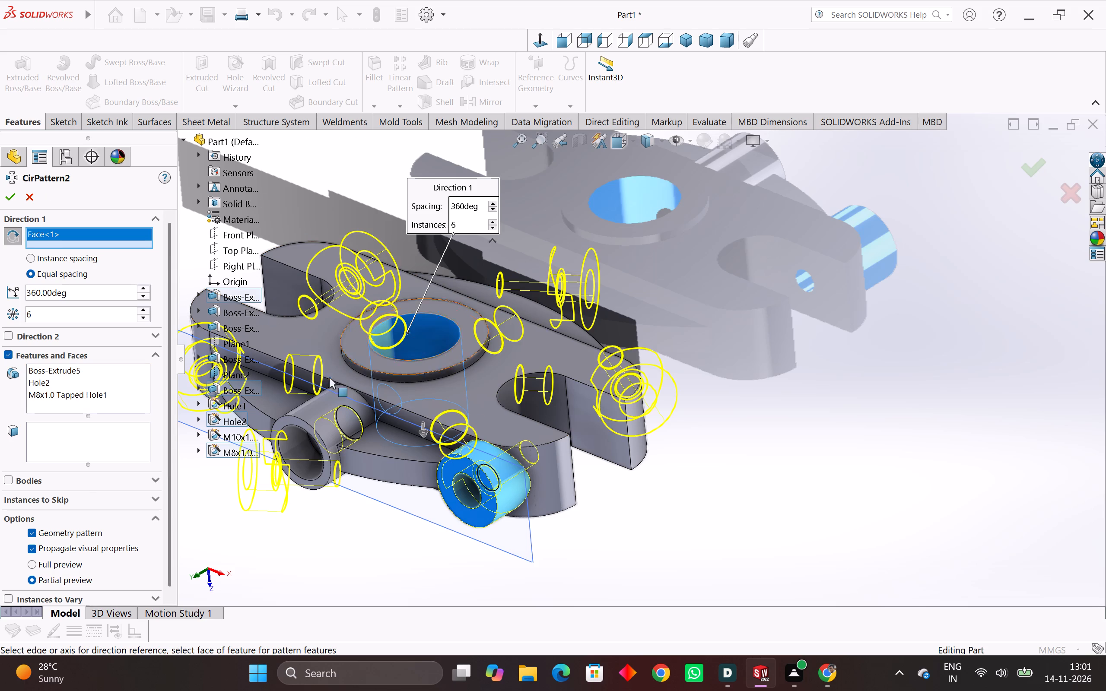
pyautogui.moveTo(36, 311); pyautogui.dragTo(0, 348)
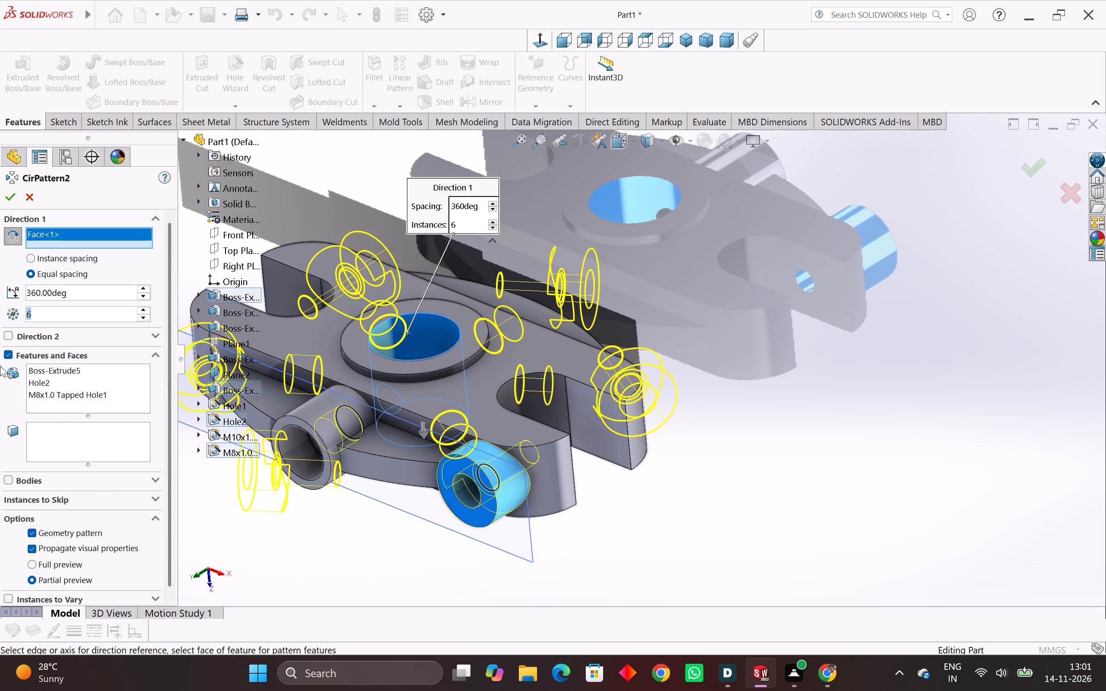
pyautogui.press('2')
pyautogui.press('Return')
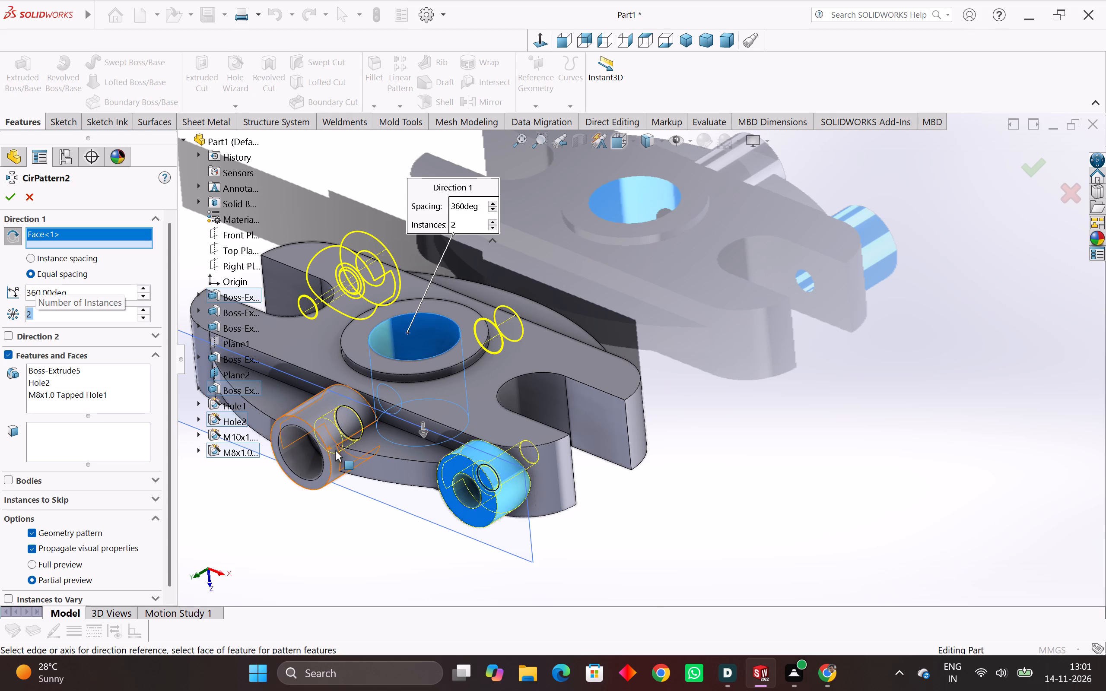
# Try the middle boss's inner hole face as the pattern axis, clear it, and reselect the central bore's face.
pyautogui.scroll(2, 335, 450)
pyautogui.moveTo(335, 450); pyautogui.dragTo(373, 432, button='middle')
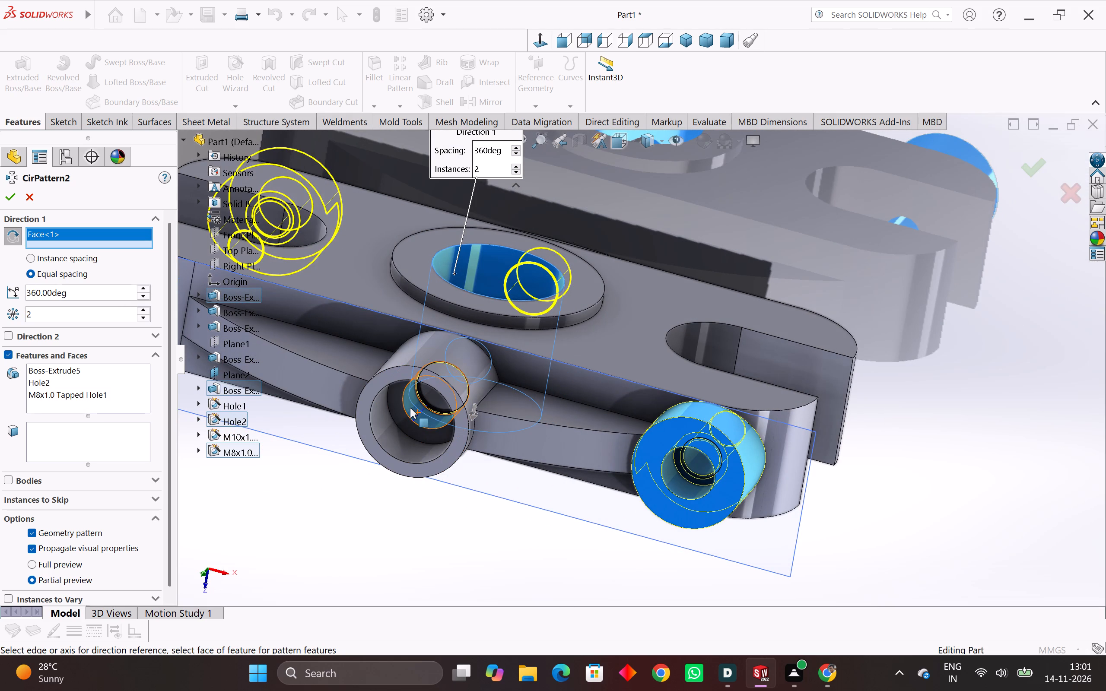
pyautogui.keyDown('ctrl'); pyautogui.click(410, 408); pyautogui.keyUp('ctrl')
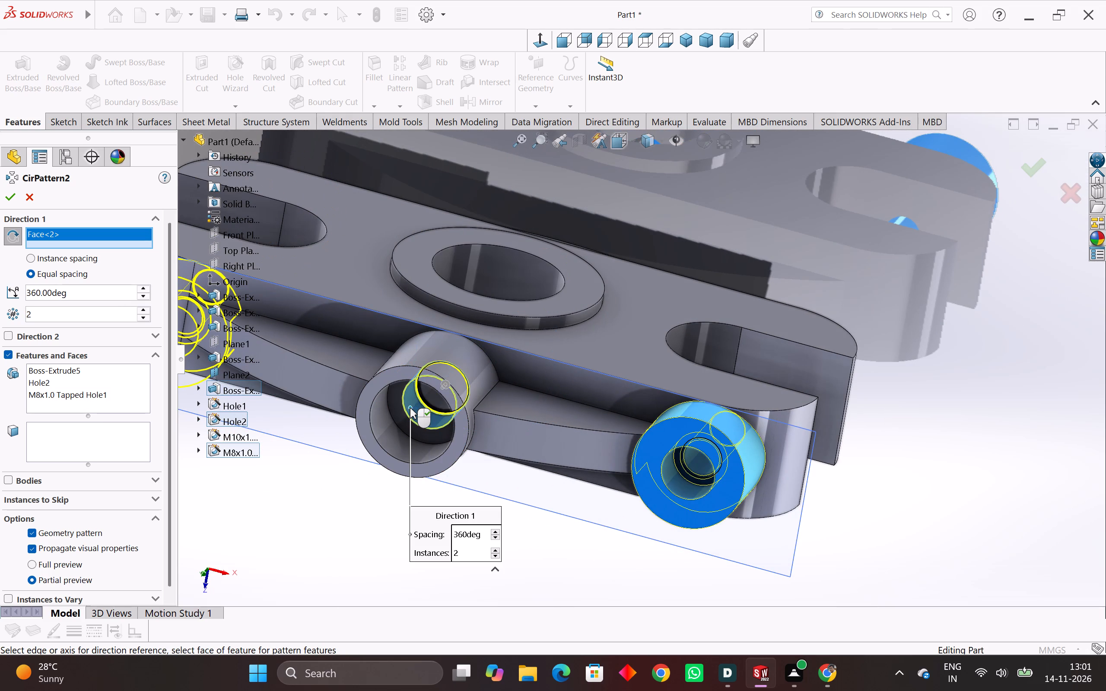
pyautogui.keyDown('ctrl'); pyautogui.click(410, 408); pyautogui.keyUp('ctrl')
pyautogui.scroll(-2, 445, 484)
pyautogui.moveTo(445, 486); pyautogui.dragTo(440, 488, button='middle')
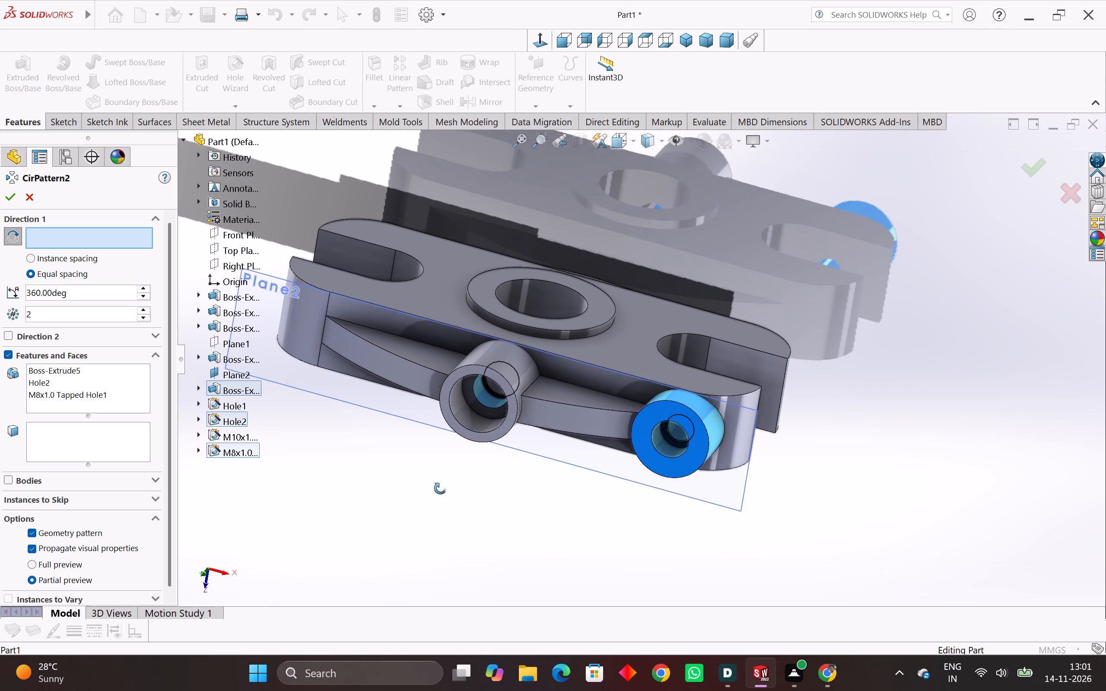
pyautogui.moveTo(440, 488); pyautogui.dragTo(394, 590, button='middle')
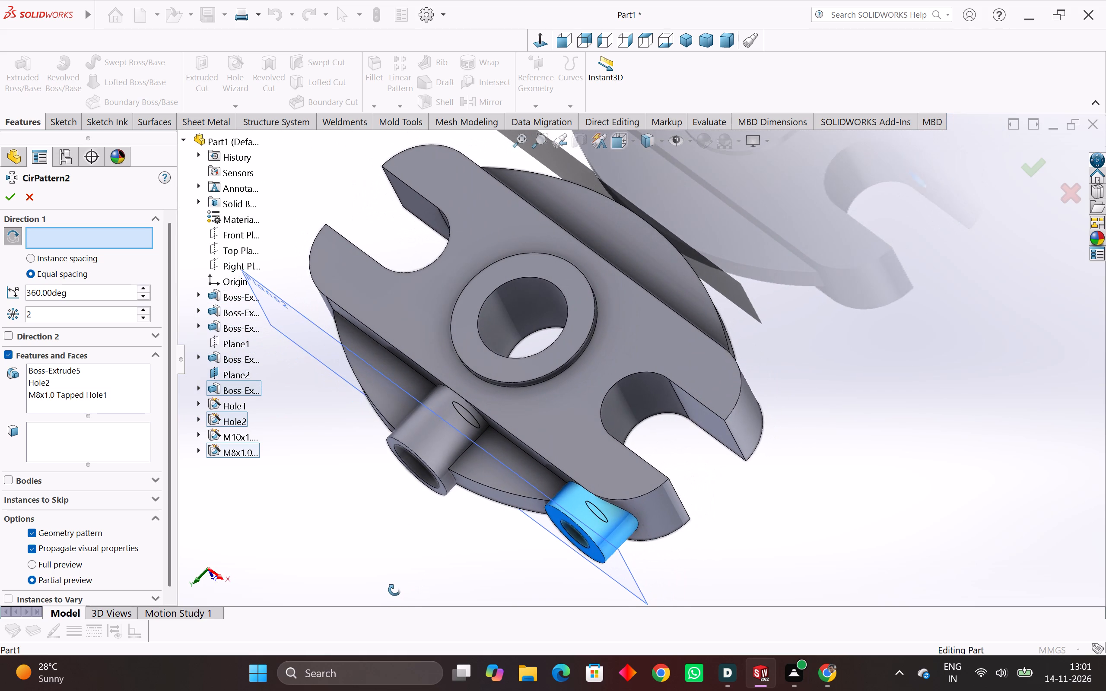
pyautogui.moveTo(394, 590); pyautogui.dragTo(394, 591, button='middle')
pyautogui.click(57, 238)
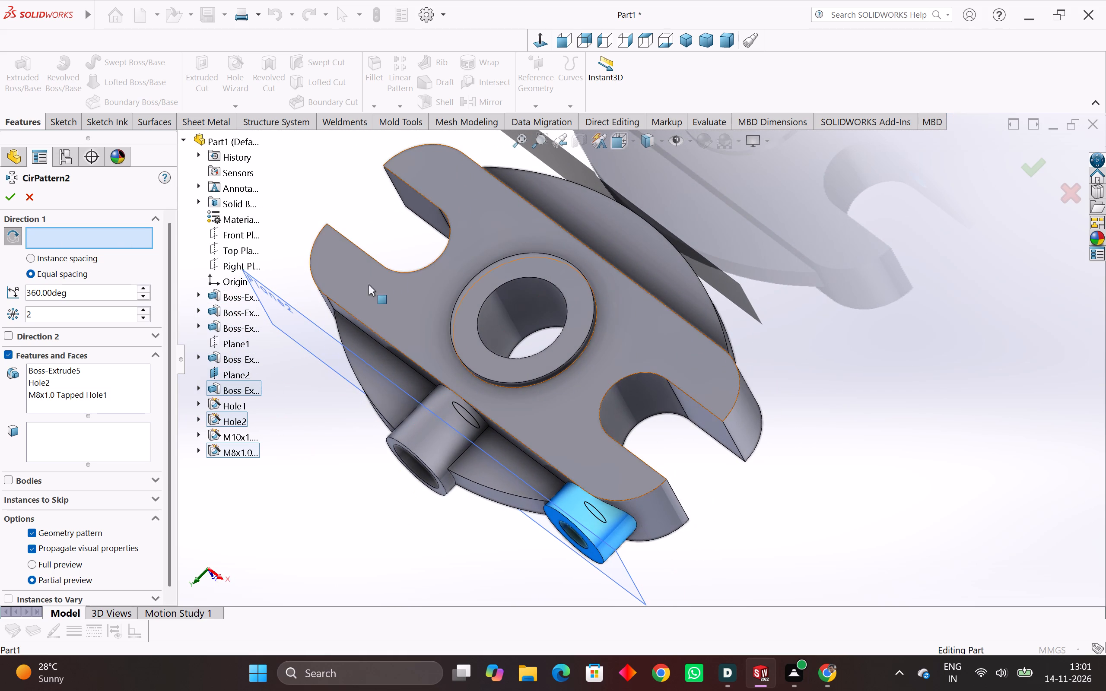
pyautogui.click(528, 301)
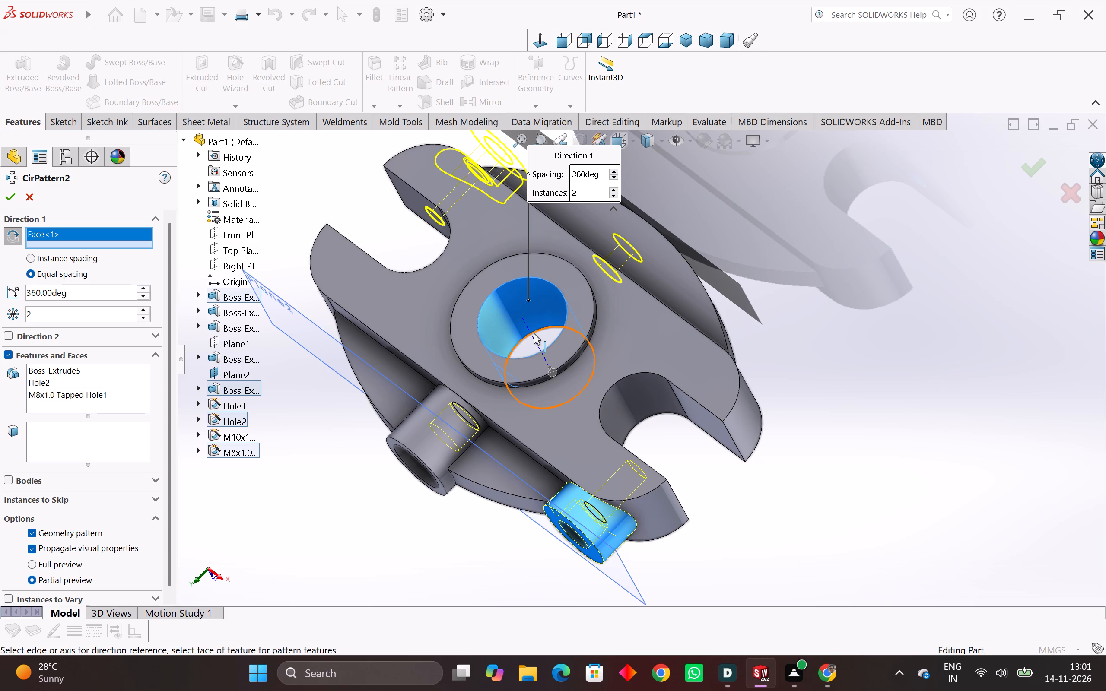
# Replace the bore face with the central bore's axis line as the pattern's rotation axis.
pyautogui.rightClick(86, 231)
pyautogui.click(125, 267)
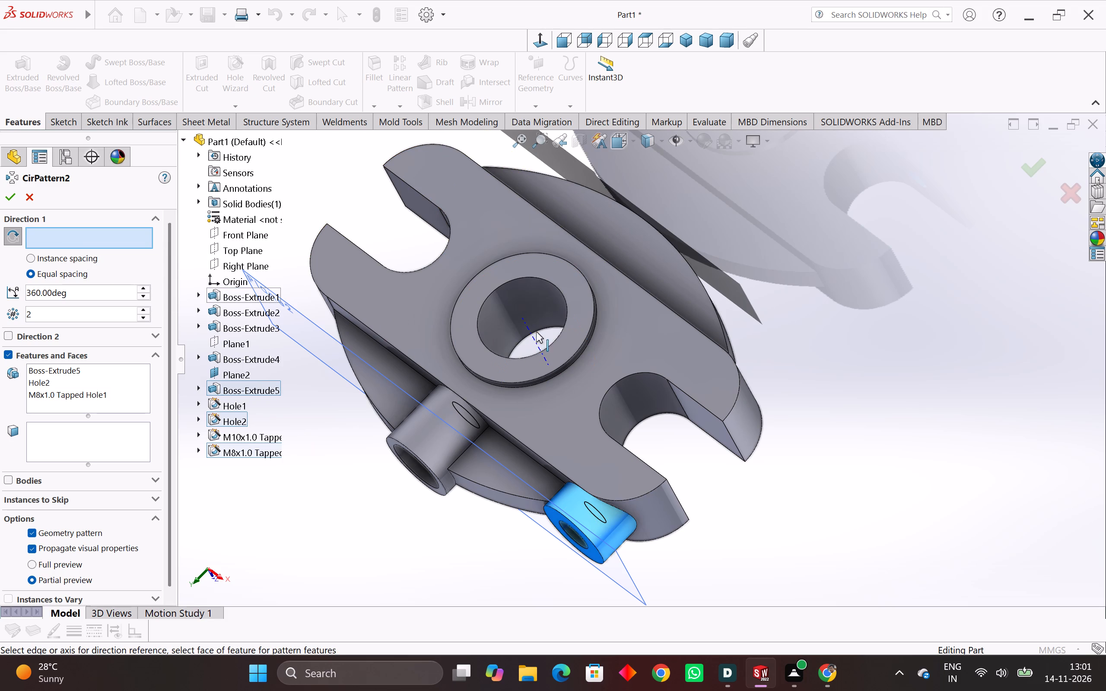
pyautogui.click(536, 342)
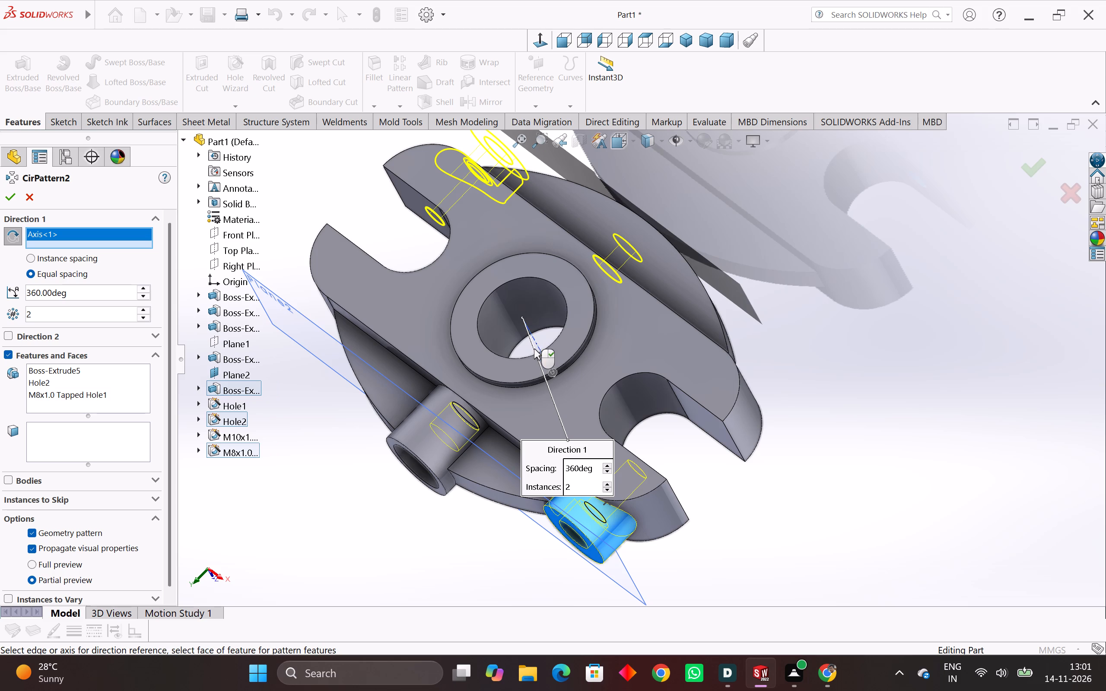
pyautogui.scroll(-2, 534, 349)
pyautogui.moveTo(534, 349); pyautogui.dragTo(506, 460, button='middle')
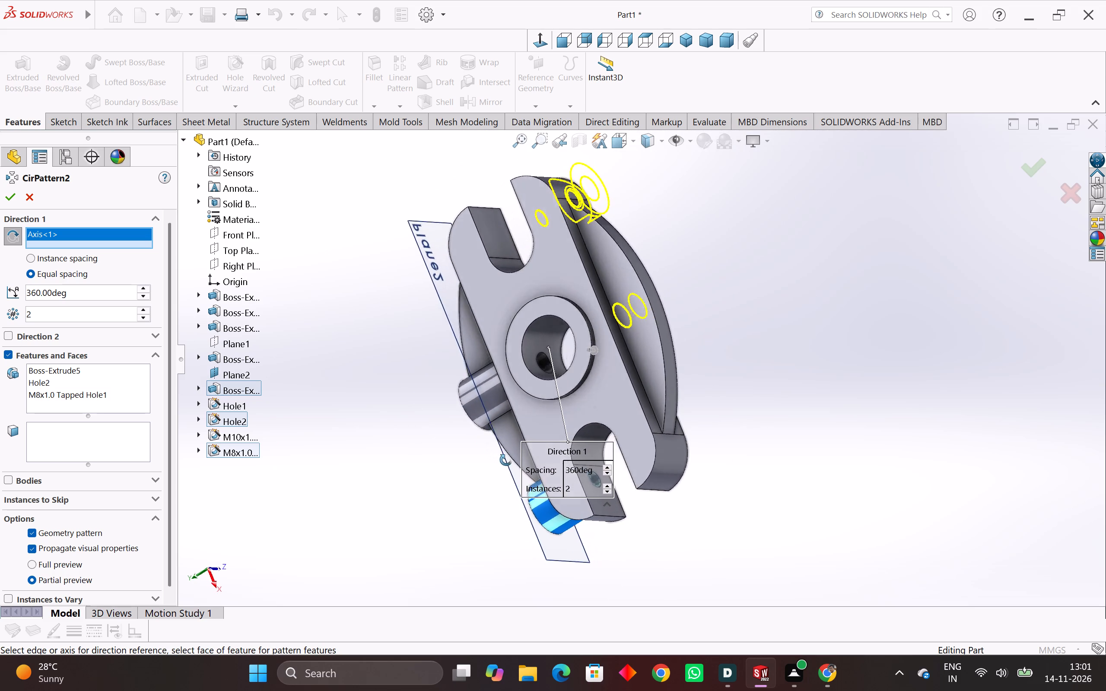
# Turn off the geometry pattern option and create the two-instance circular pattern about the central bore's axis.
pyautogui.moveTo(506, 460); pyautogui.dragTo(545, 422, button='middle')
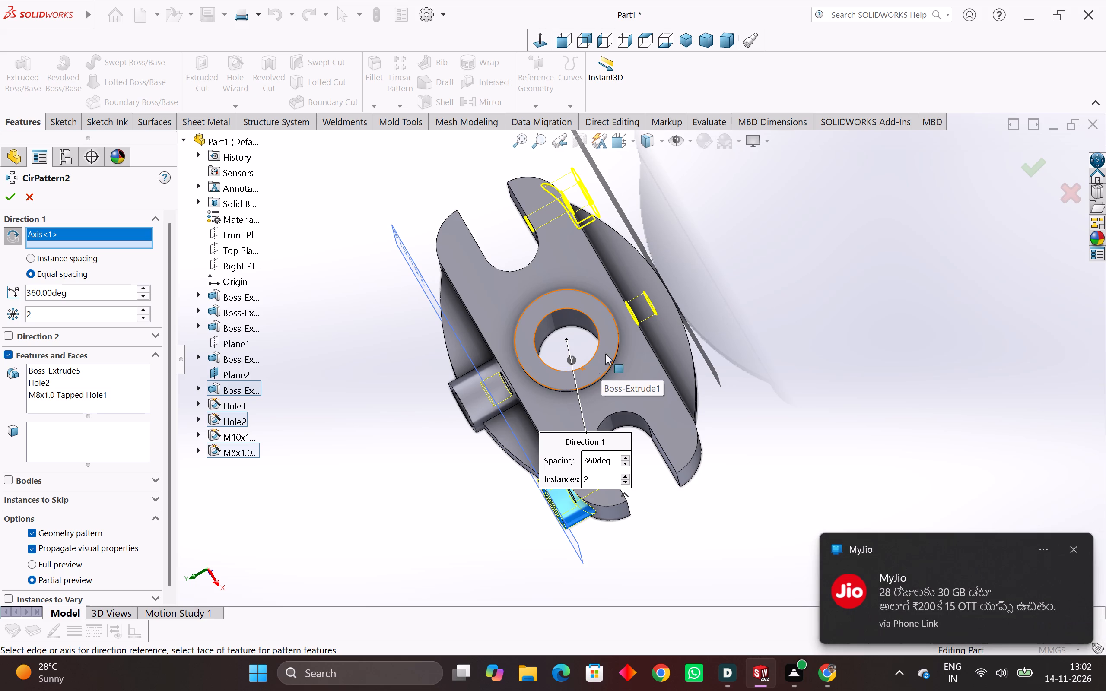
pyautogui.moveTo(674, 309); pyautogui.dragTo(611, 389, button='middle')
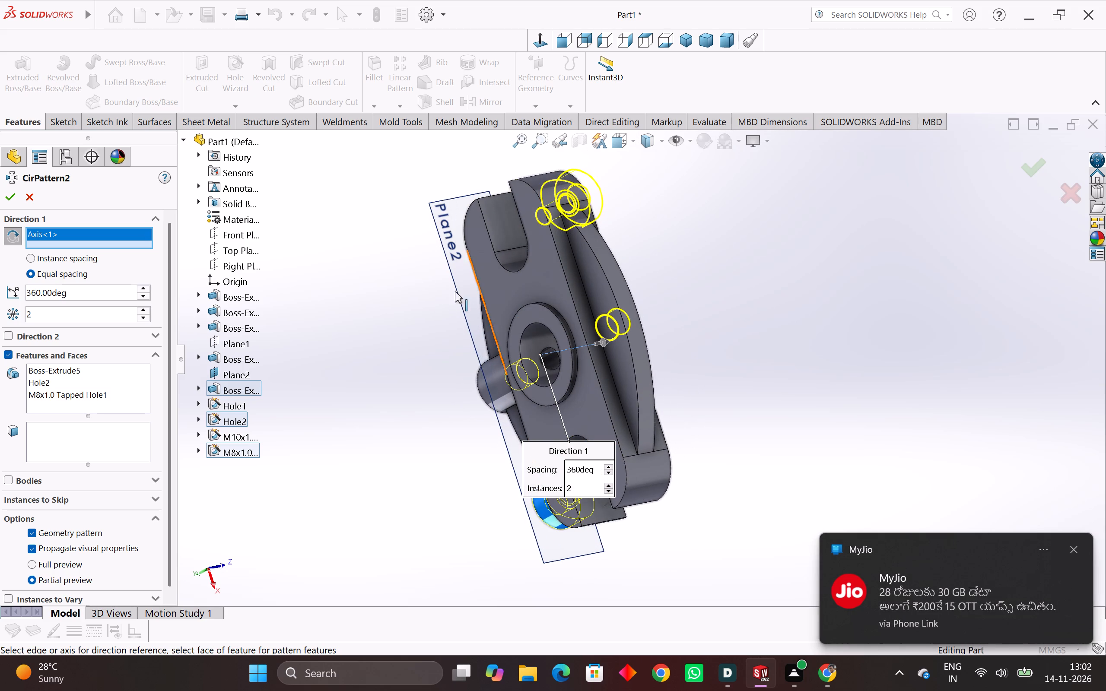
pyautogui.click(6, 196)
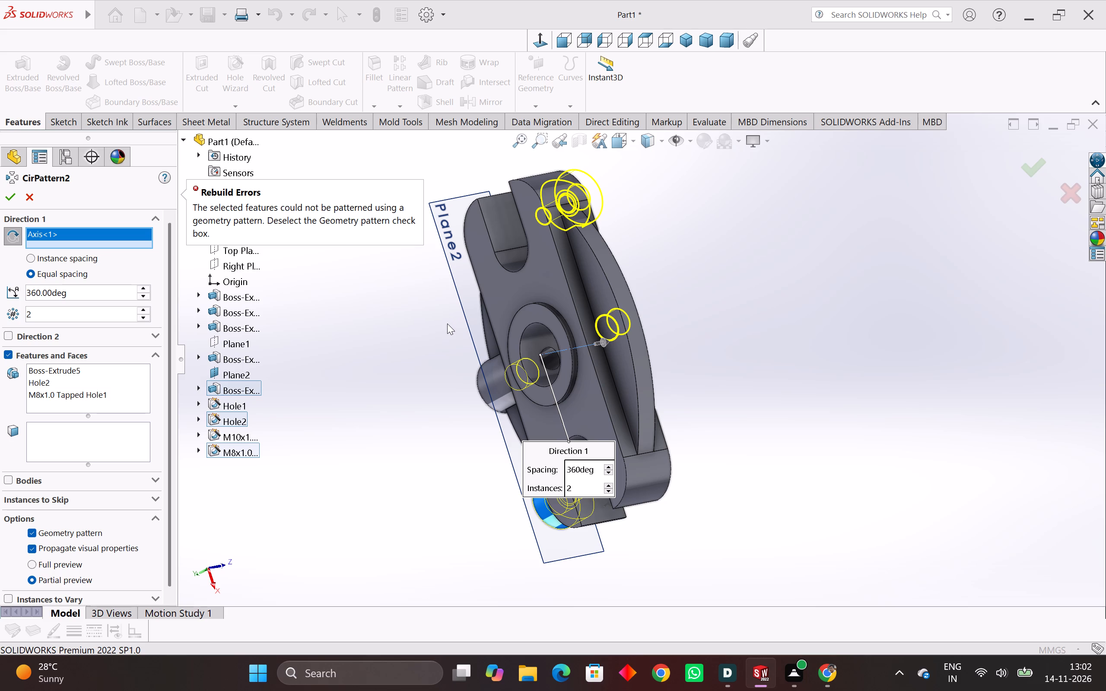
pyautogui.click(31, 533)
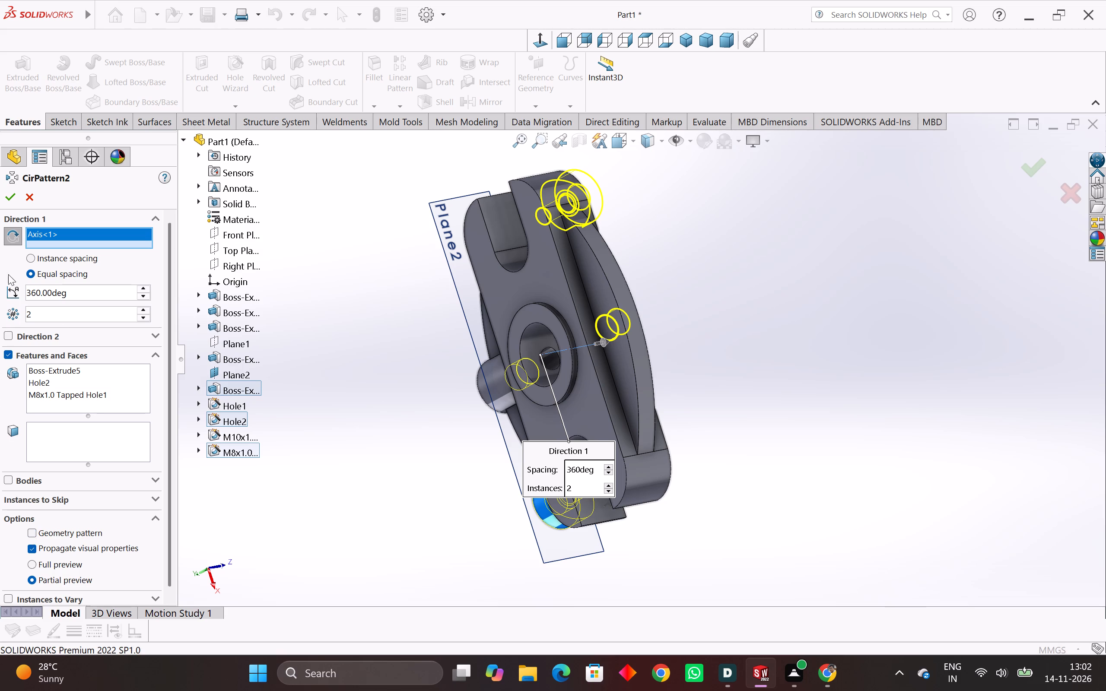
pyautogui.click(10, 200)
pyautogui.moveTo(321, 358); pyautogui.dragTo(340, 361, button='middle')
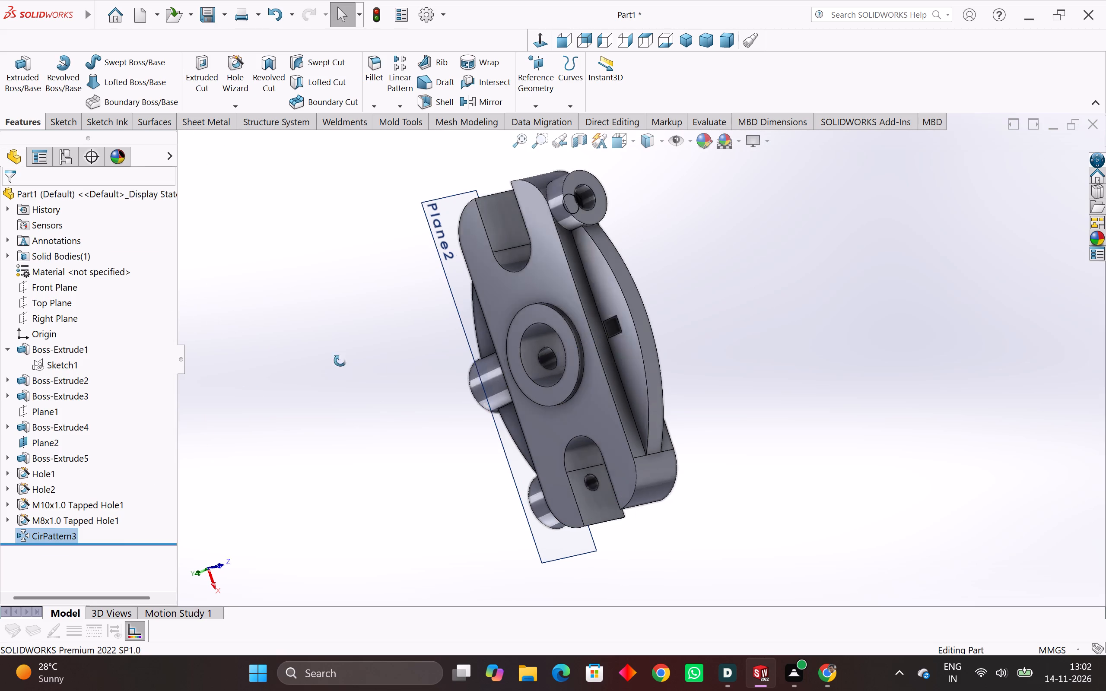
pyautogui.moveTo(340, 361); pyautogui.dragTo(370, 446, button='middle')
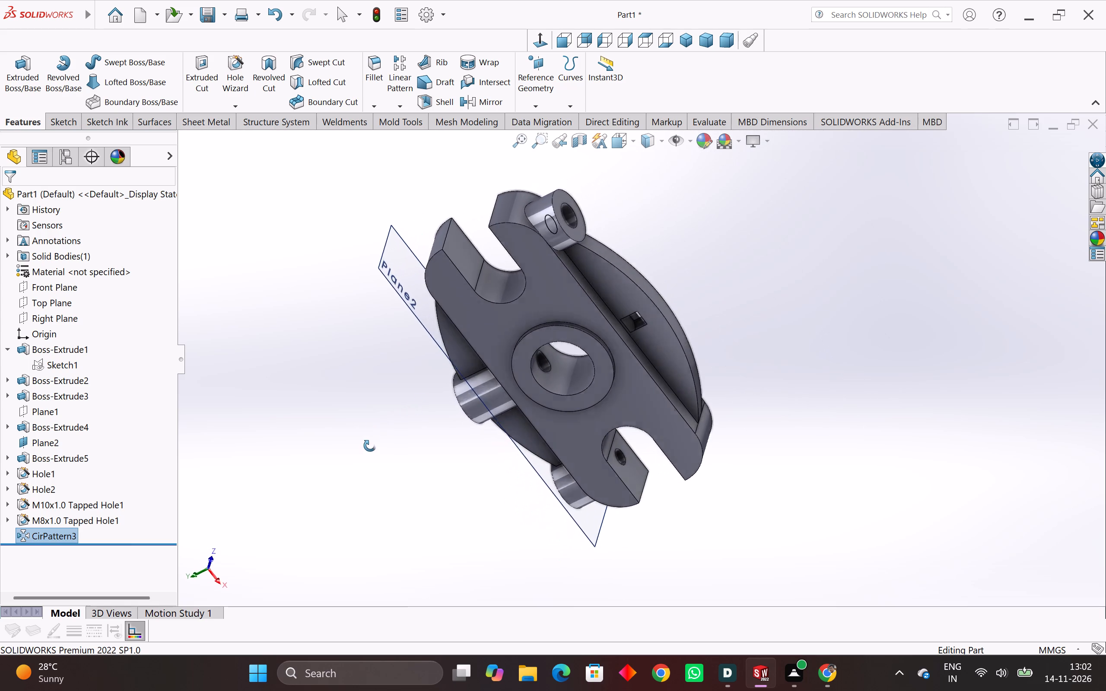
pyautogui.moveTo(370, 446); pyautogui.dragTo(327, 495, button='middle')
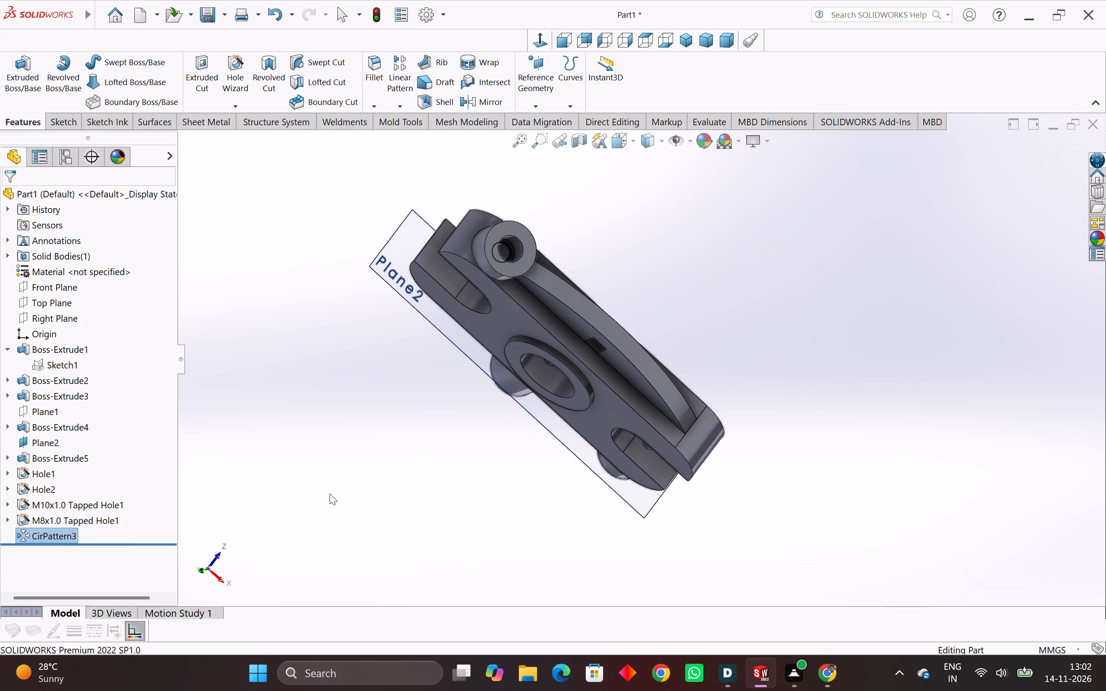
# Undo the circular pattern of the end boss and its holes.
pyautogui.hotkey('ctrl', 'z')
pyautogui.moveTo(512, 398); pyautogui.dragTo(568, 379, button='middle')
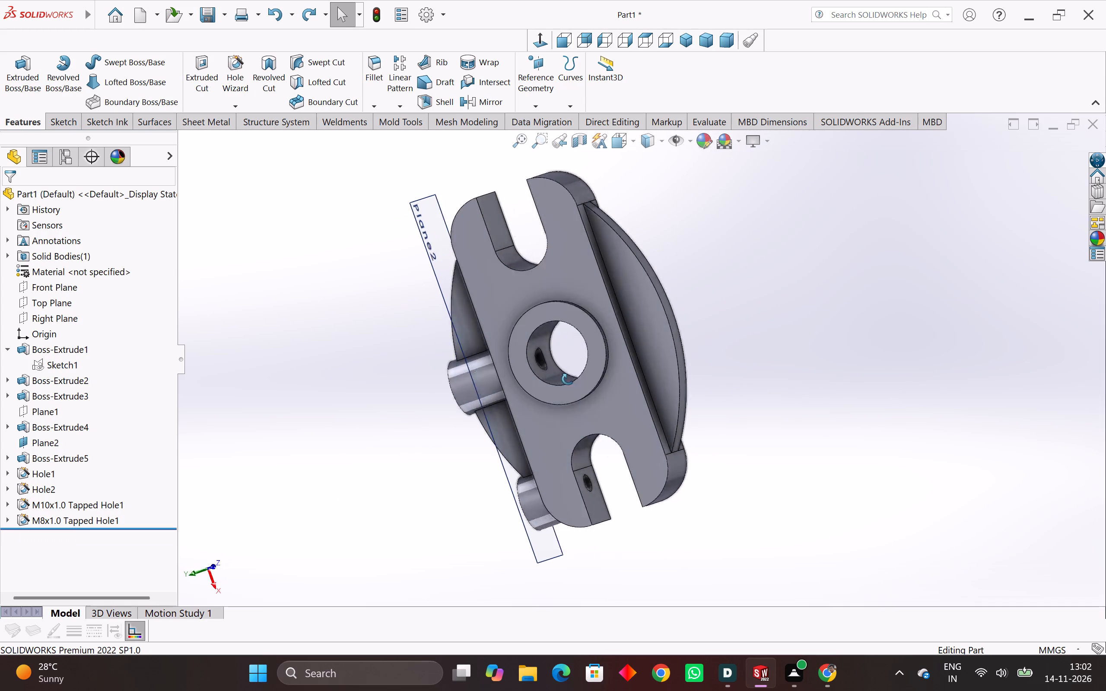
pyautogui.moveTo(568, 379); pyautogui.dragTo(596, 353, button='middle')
# Delete the M8x1.0 Tapped Hole1 feature from the end boss.
pyautogui.click(79, 522)
pyautogui.moveTo(382, 520); pyautogui.dragTo(394, 516, button='middle')
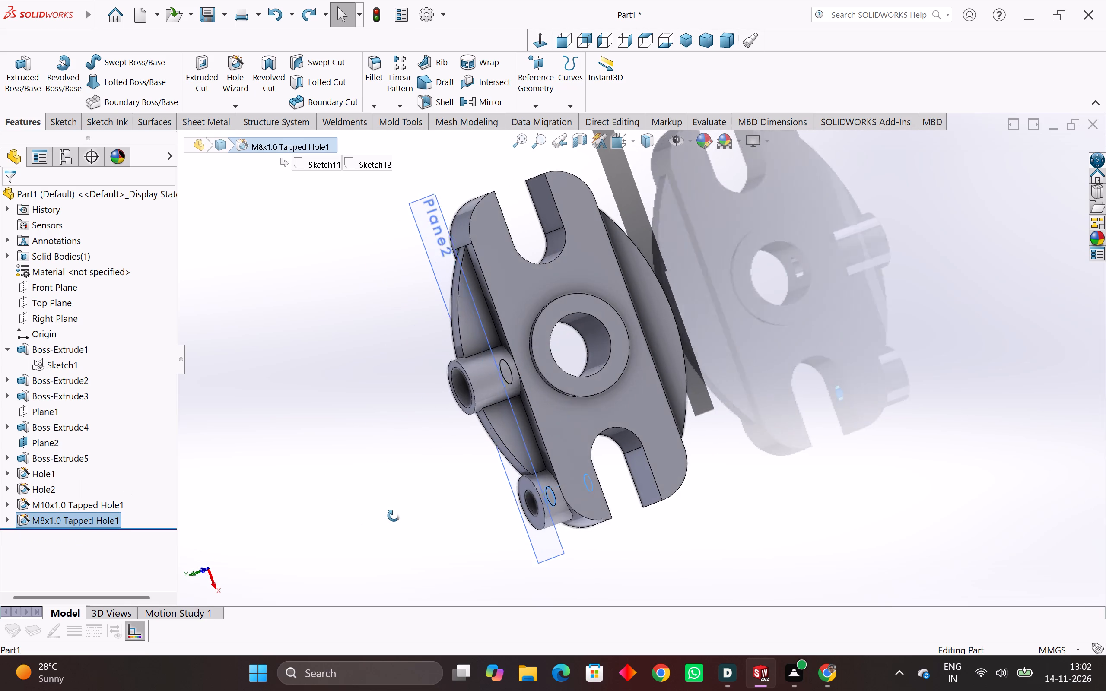
pyautogui.moveTo(394, 516); pyautogui.dragTo(405, 507, button='middle')
pyautogui.click(7, 520)
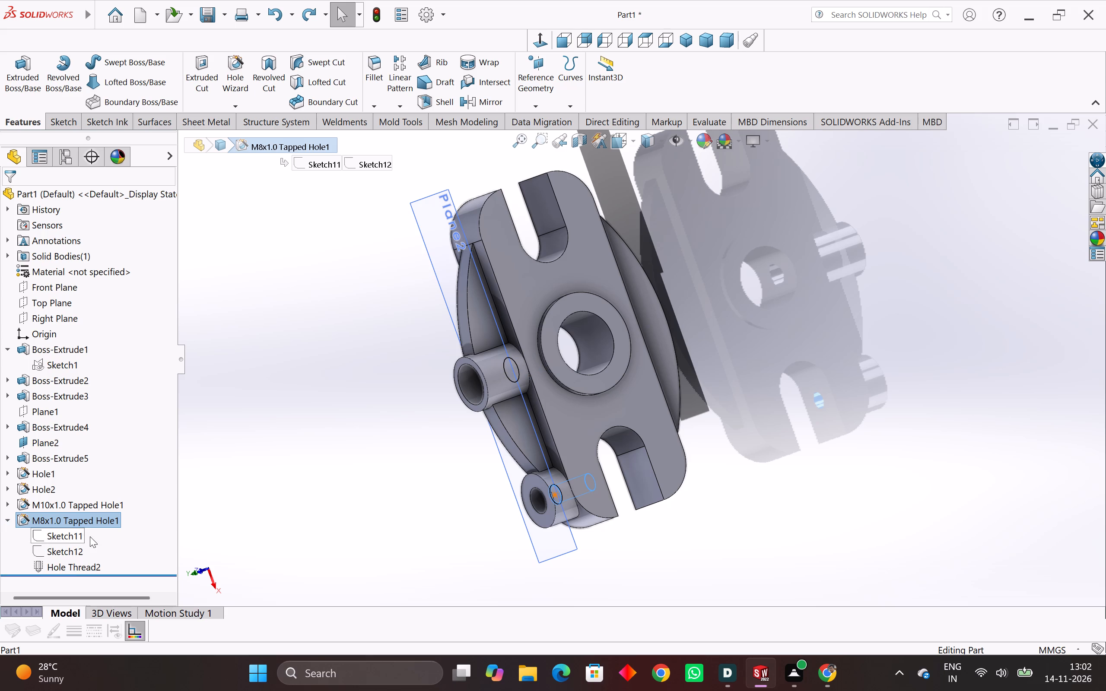
pyautogui.rightClick(68, 566)
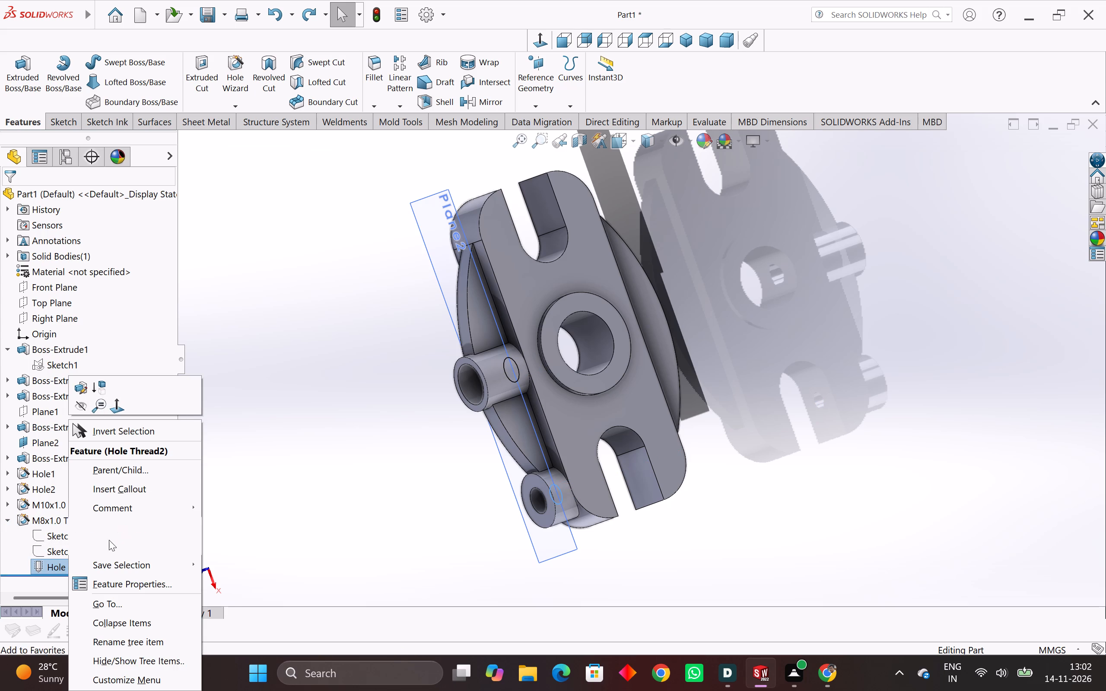
pyautogui.click(276, 423)
pyautogui.rightClick(66, 565)
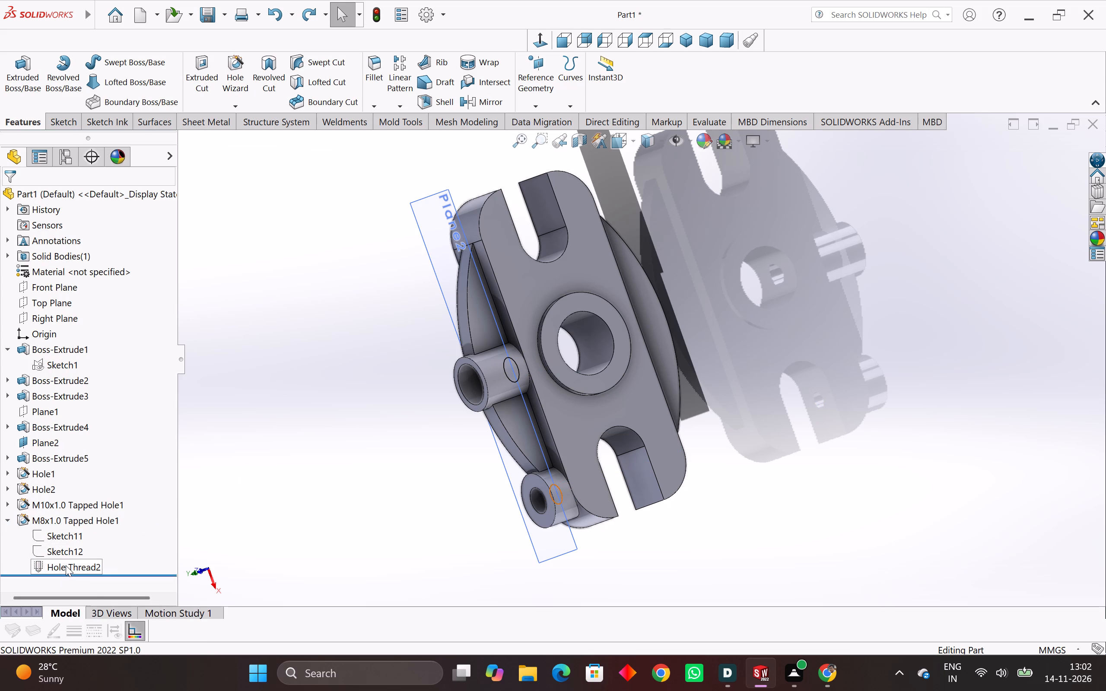
pyautogui.scroll(-4, 151, 563)
pyautogui.click(282, 513)
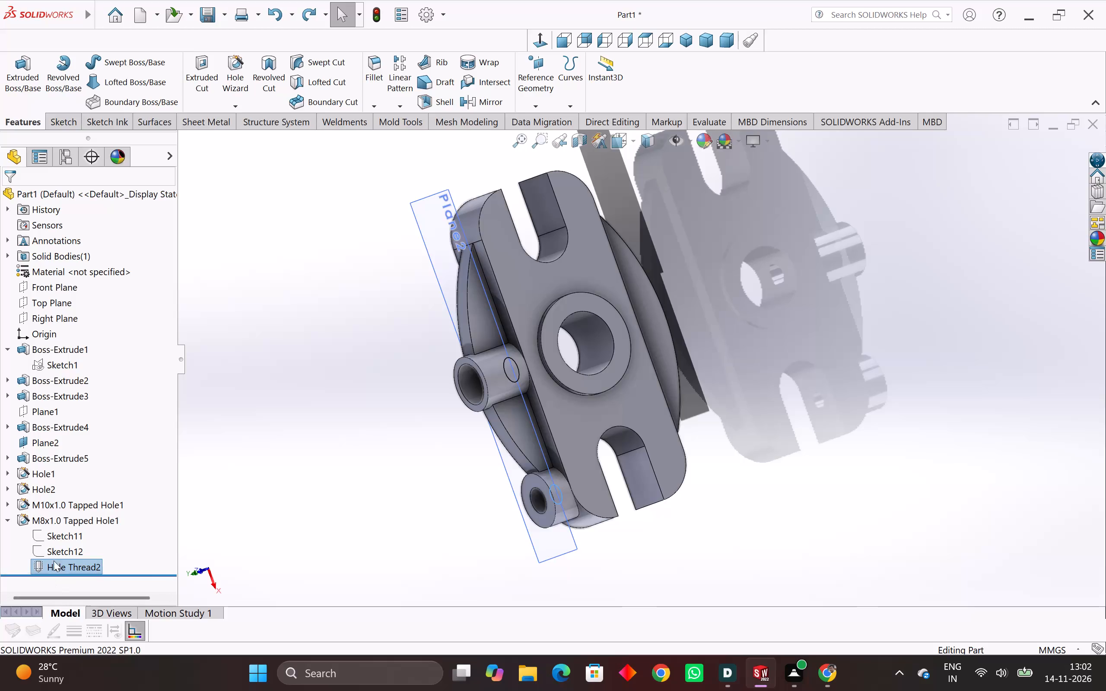
pyautogui.rightClick(66, 524)
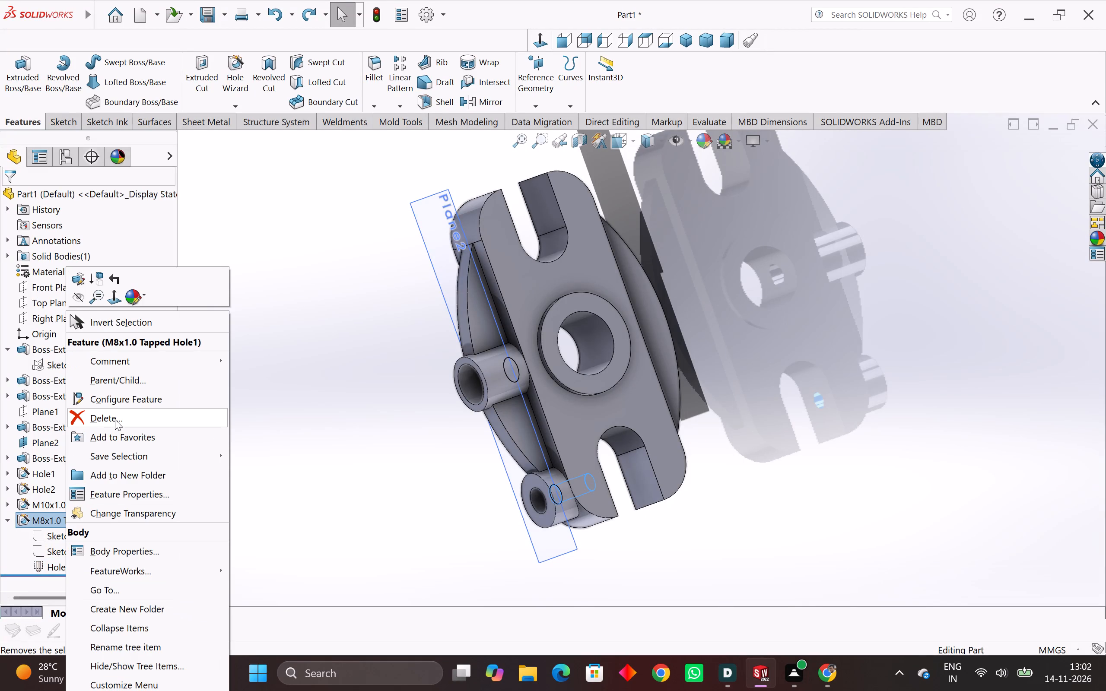
pyautogui.click(115, 419)
pyautogui.click(656, 246)
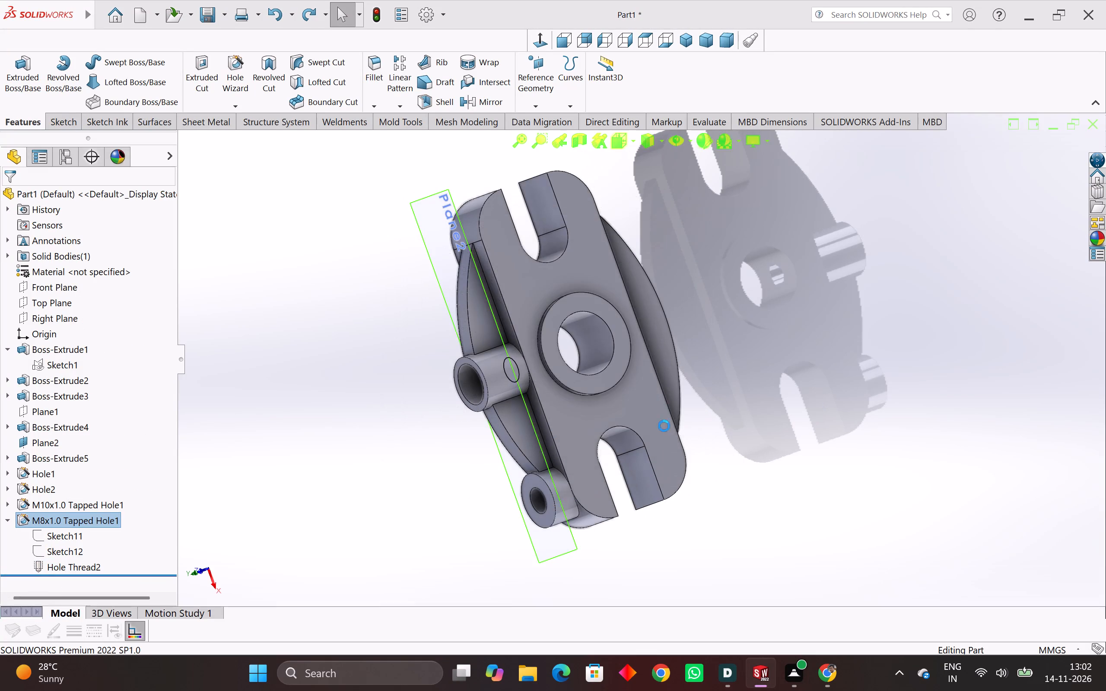
# Add an ISO M8x1.0 bottoming tapped hole, 19 mm blind with 16 mm thread, centred on the floor of the end boss's hole.
pyautogui.moveTo(665, 457); pyautogui.dragTo(708, 414, button='middle')
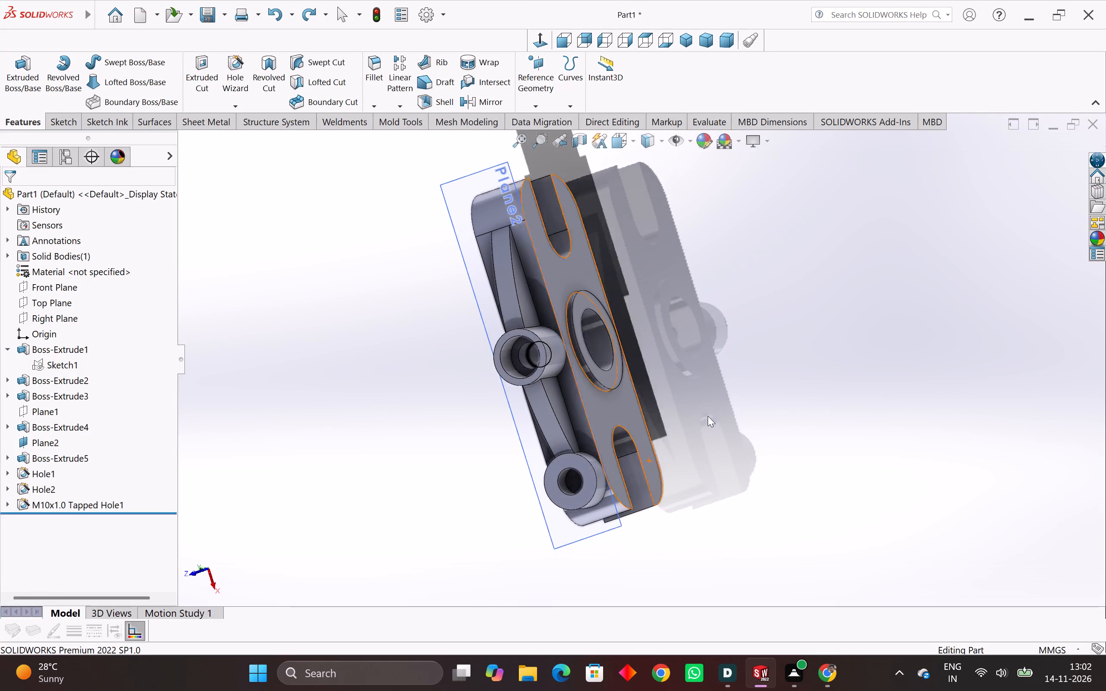
pyautogui.scroll(3, 615, 486)
pyautogui.moveTo(615, 486); pyautogui.dragTo(597, 483, button='middle')
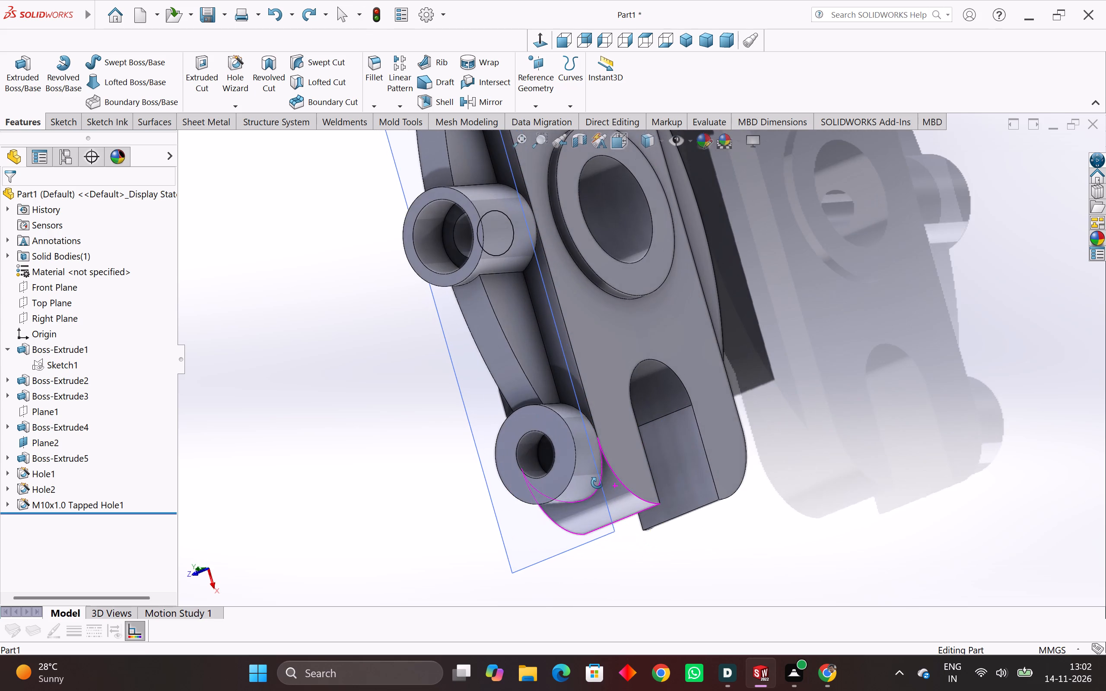
pyautogui.moveTo(597, 483); pyautogui.dragTo(629, 477, button='middle')
pyautogui.moveTo(588, 468); pyautogui.dragTo(563, 533, button='middle')
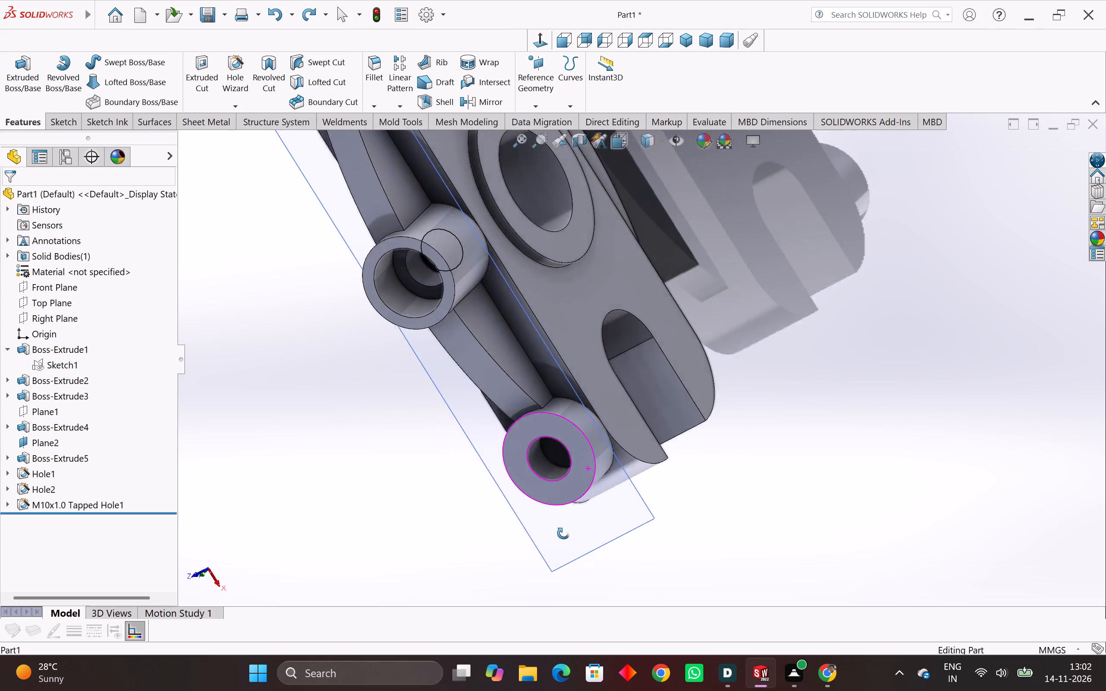
pyautogui.moveTo(563, 533); pyautogui.dragTo(446, 543, button='middle')
pyautogui.moveTo(560, 430); pyautogui.dragTo(597, 423, button='middle')
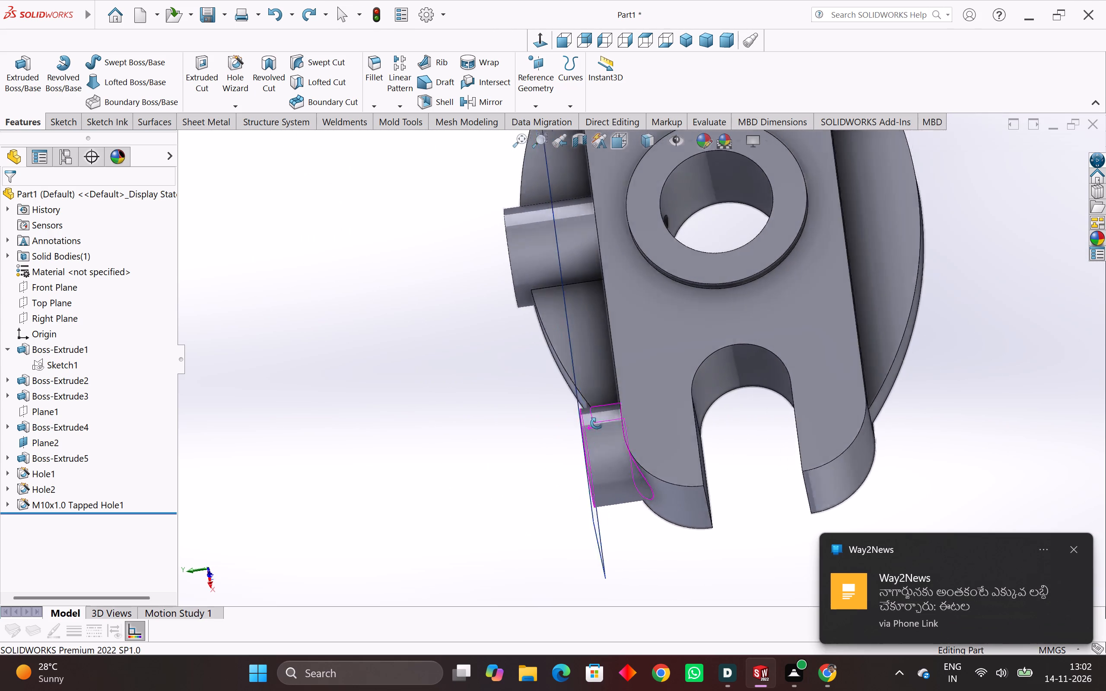
pyautogui.moveTo(597, 423); pyautogui.dragTo(605, 420, button='middle')
pyautogui.scroll(-3, 599, 420)
pyautogui.moveTo(599, 420); pyautogui.dragTo(689, 414, button='middle')
pyautogui.scroll(8, 693, 414)
pyautogui.moveTo(725, 411); pyautogui.dragTo(750, 409, button='middle')
pyautogui.scroll(-1, 736, 410)
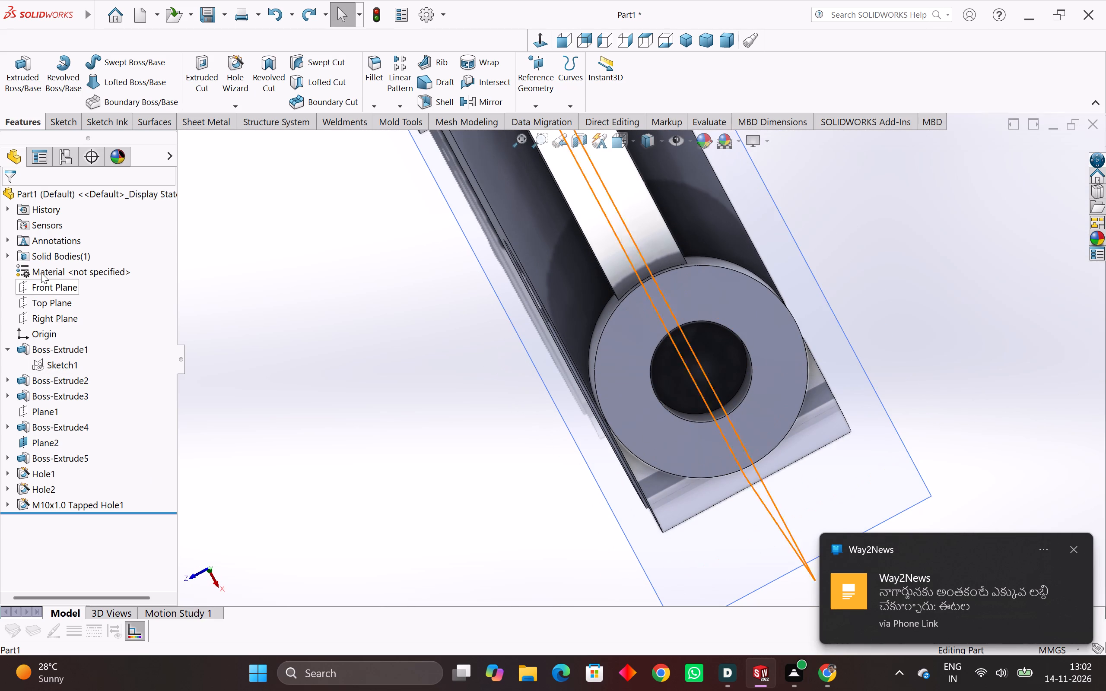
pyautogui.click(227, 68)
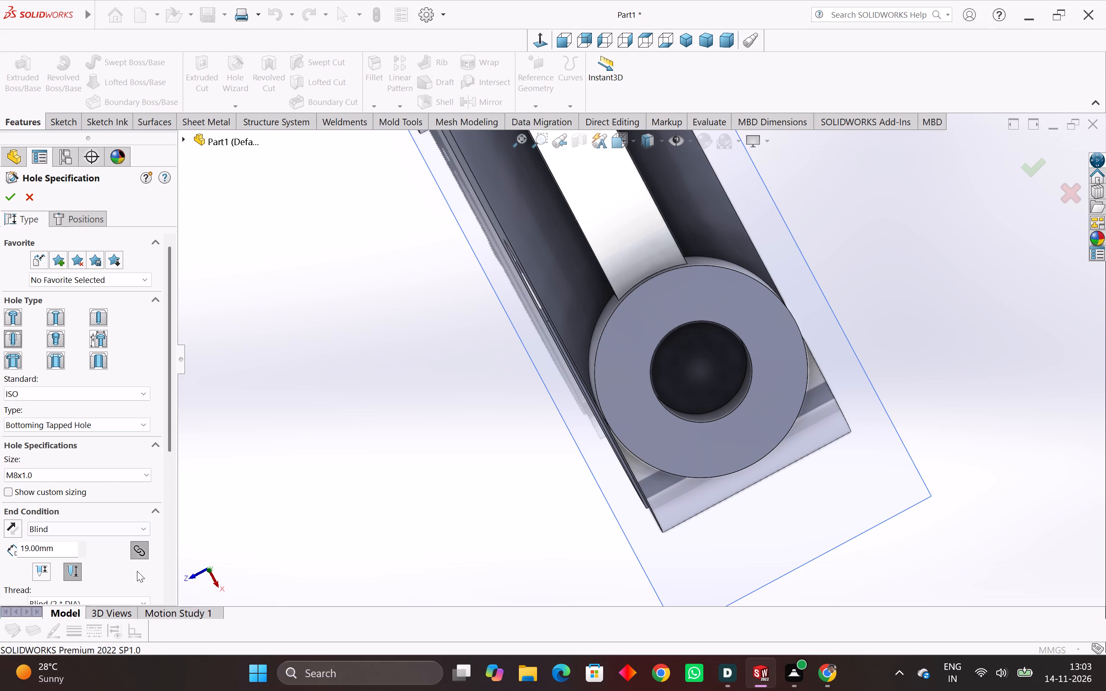
pyautogui.scroll(-5, 172, 548)
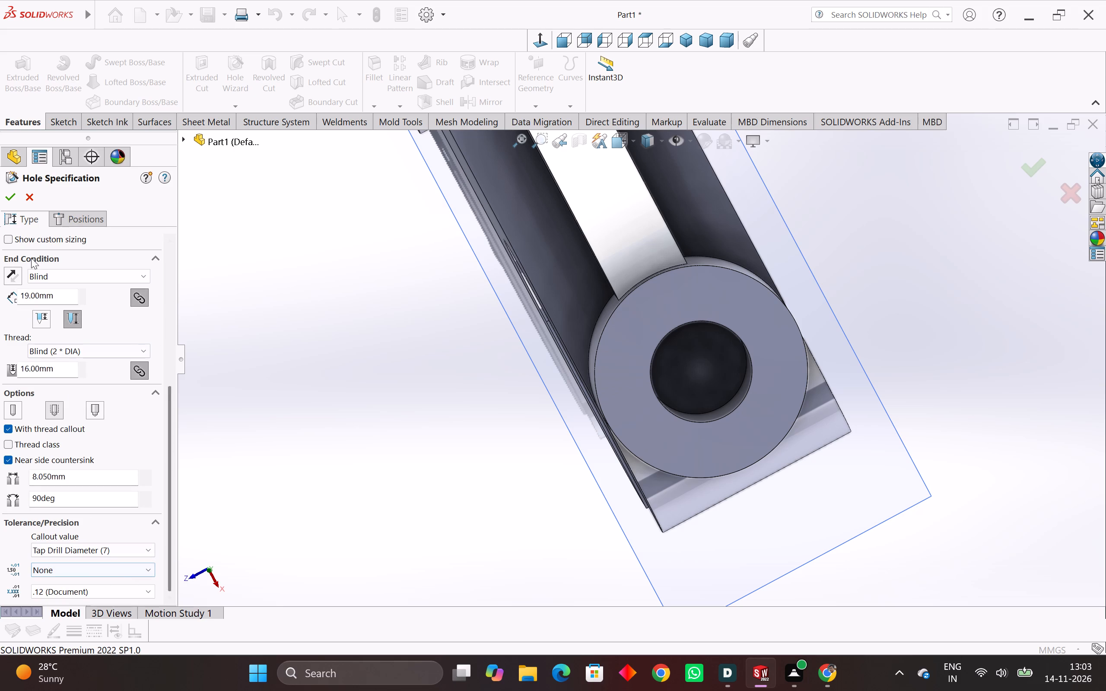
pyautogui.click(62, 218)
pyautogui.click(705, 376)
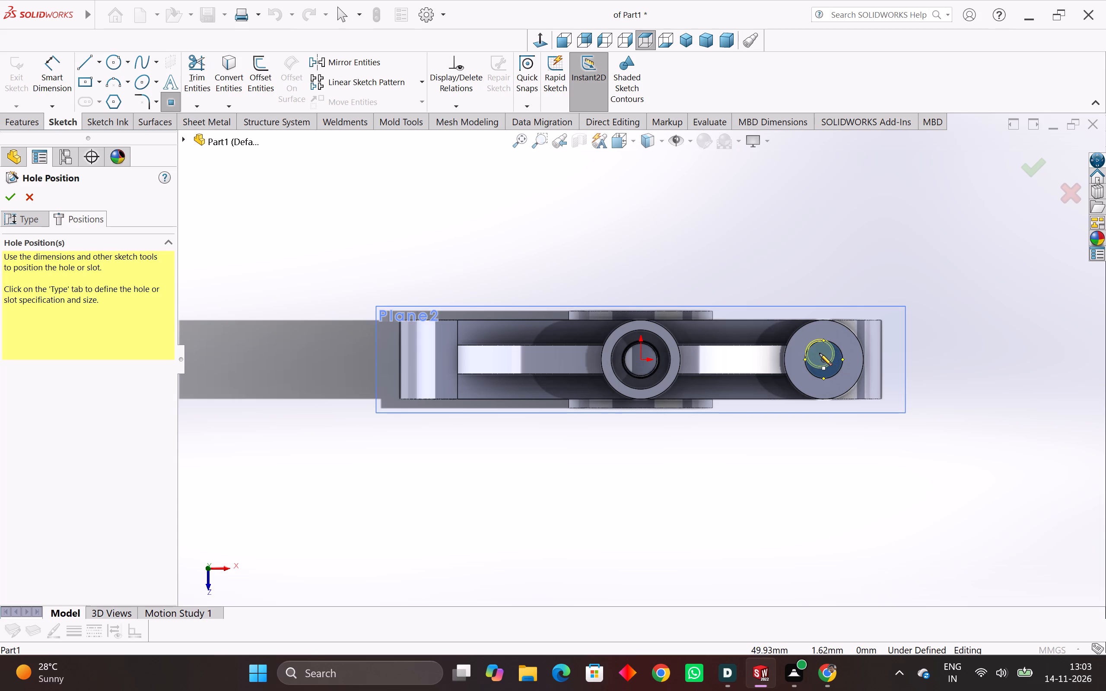
pyautogui.click(824, 359)
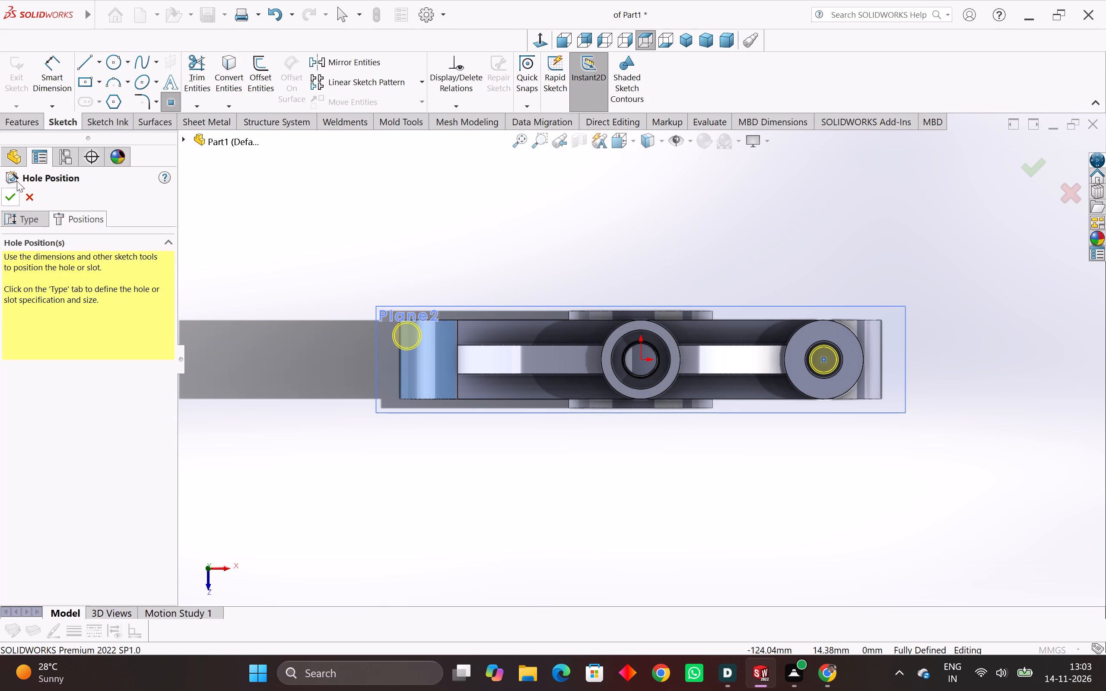
pyautogui.click(8, 203)
# Examine the end boss's new tapped hole in the model along with the sketches and thread under its feature.
pyautogui.moveTo(764, 326); pyautogui.dragTo(764, 327, button='middle')
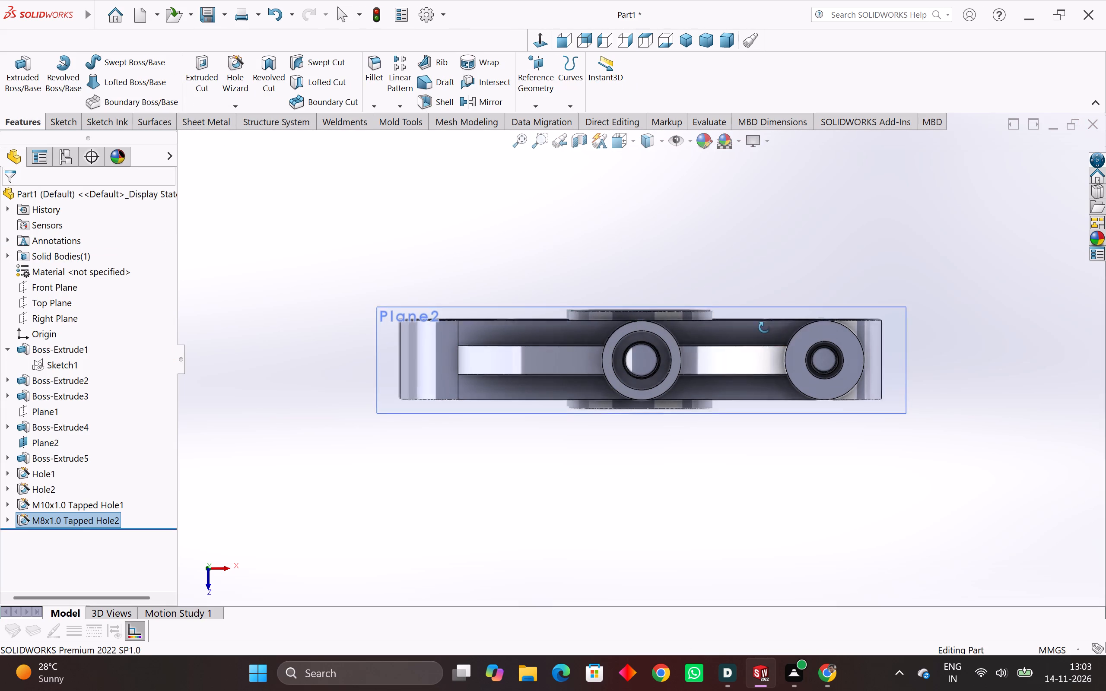
pyautogui.moveTo(764, 327); pyautogui.dragTo(722, 425, button='middle')
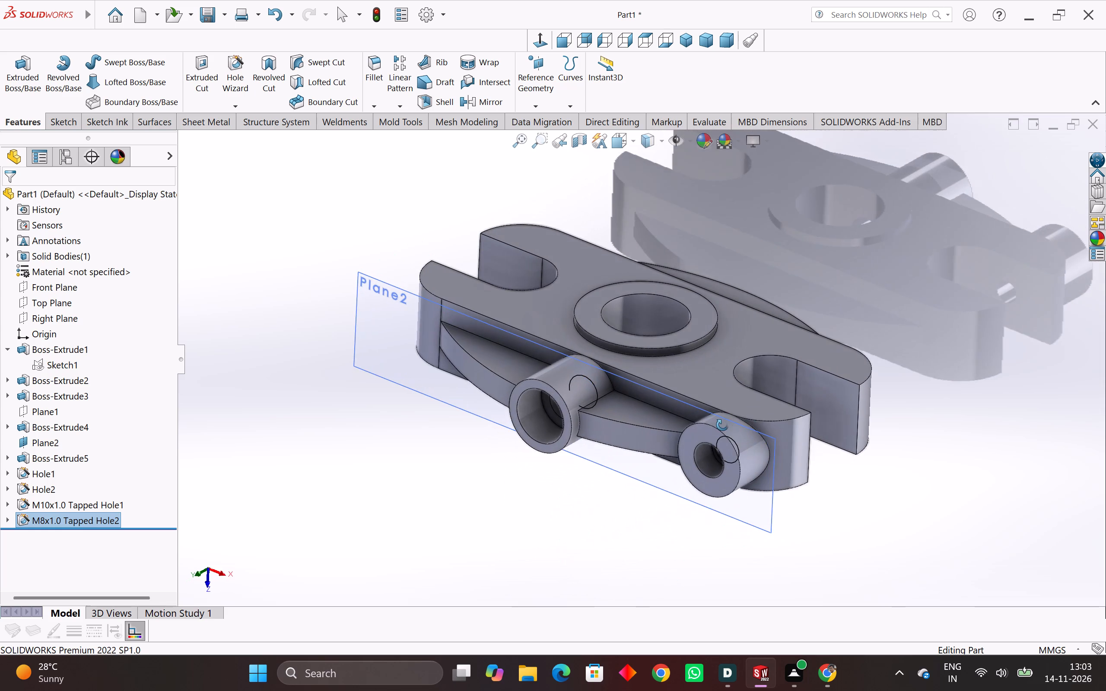
pyautogui.moveTo(722, 425); pyautogui.dragTo(746, 411, button='middle')
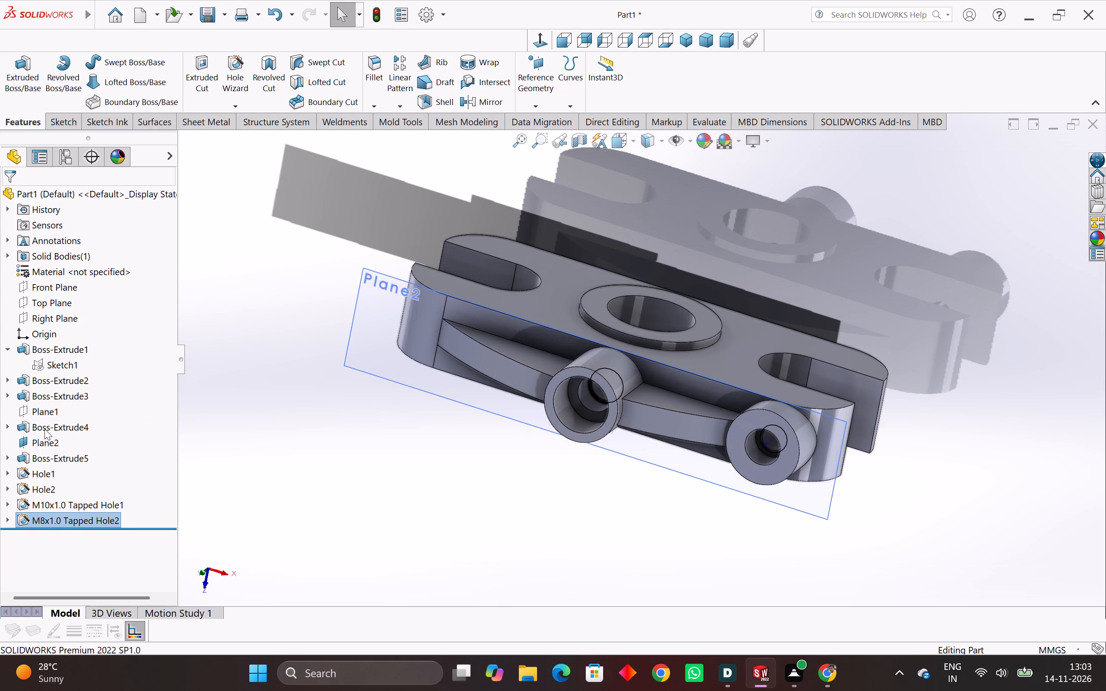
pyautogui.click(3, 517)
pyautogui.click(3, 517)
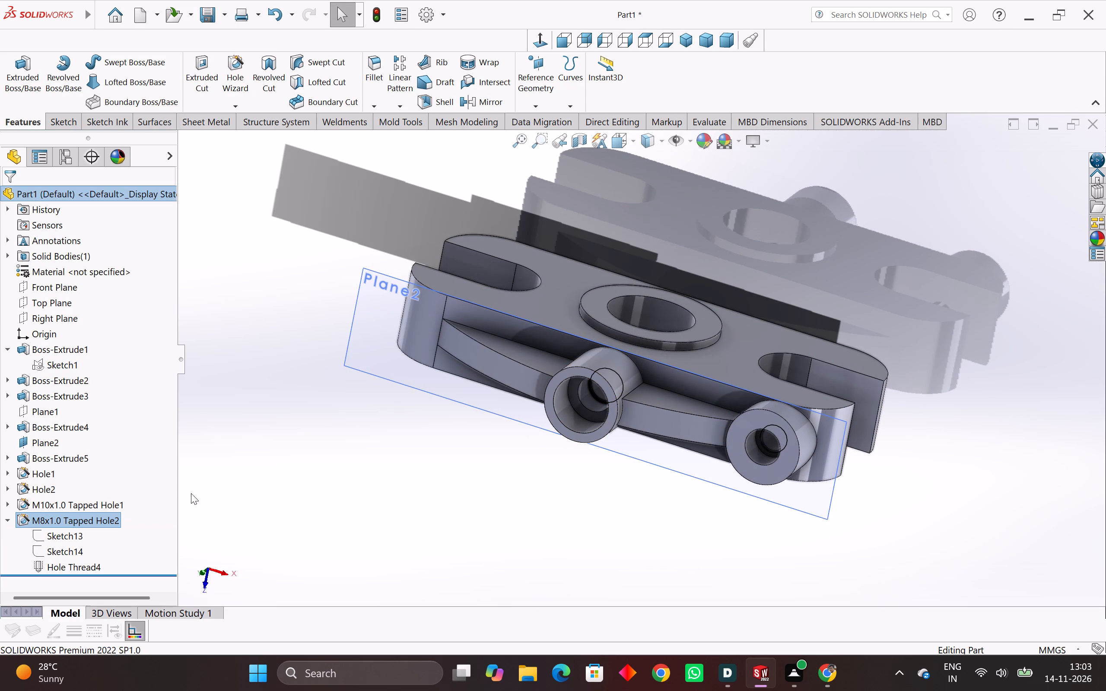
pyautogui.click(245, 459)
pyautogui.moveTo(326, 433); pyautogui.dragTo(335, 432, button='middle')
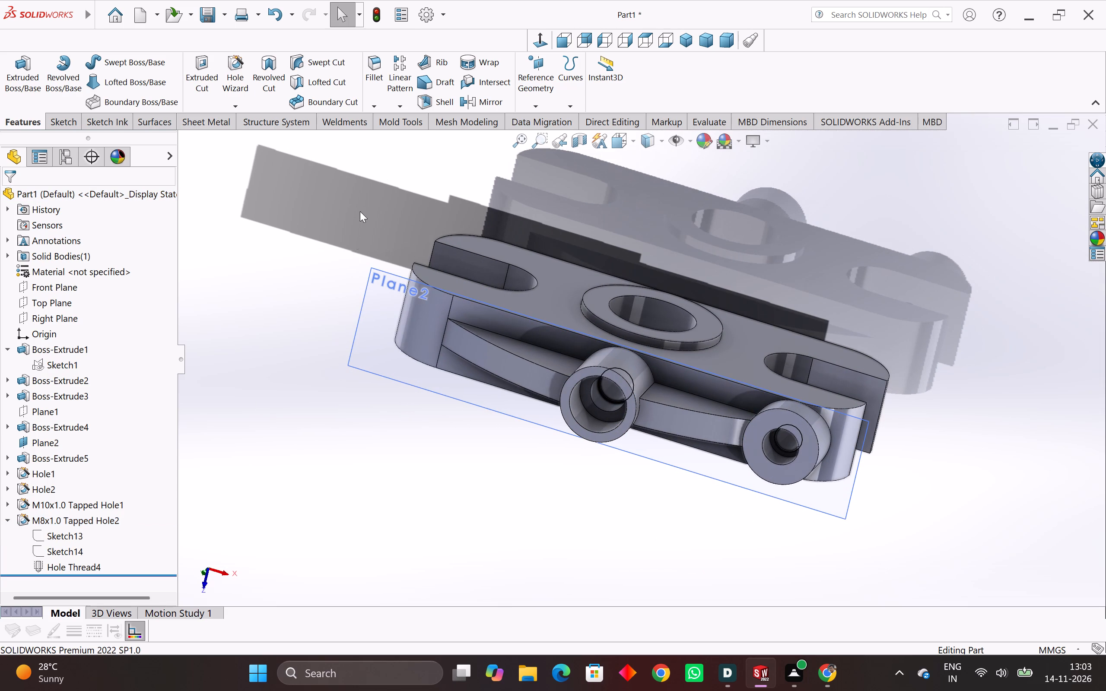
pyautogui.click(362, 198)
# Start a circular pattern with Boss-Extrude5, M8x1.0 Tapped Hole2 and Hole2 on the end boss as the features to pattern.
pyautogui.click(399, 108)
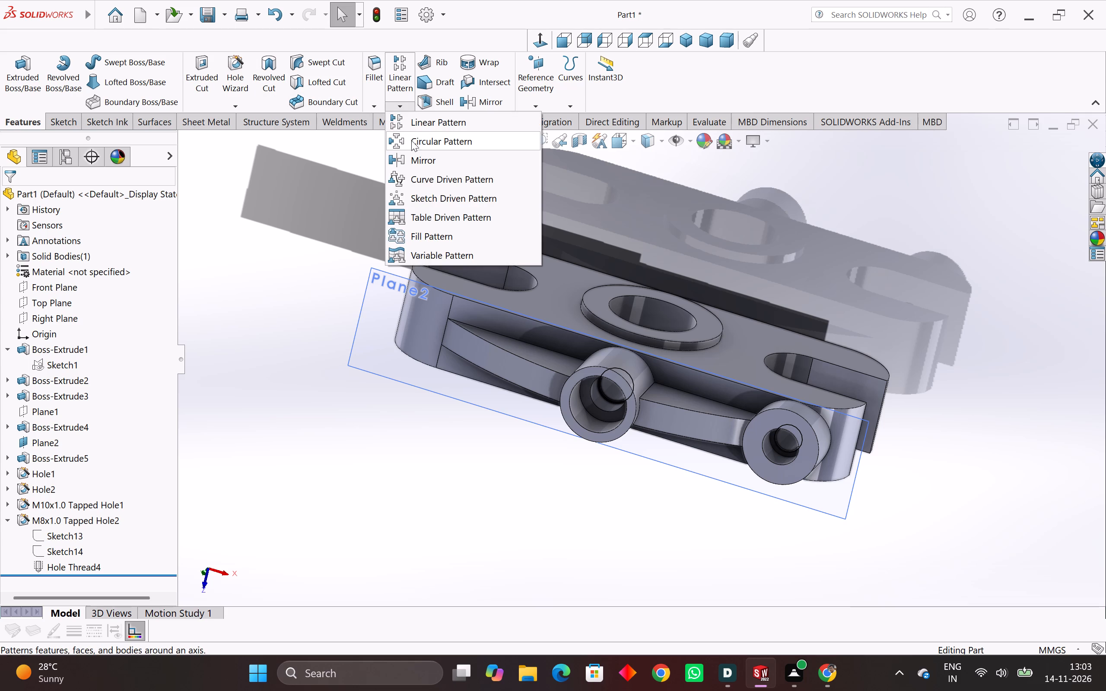
pyautogui.click(416, 145)
pyautogui.scroll(2, 780, 450)
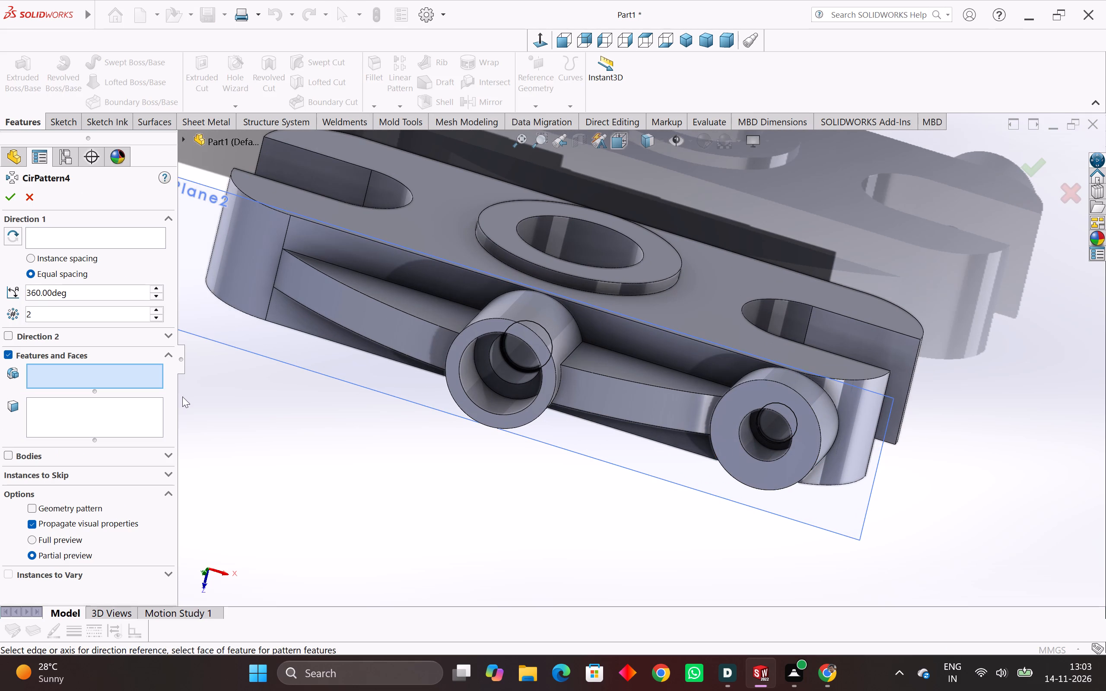
pyautogui.moveTo(788, 414); pyautogui.dragTo(763, 443, button='middle')
pyautogui.scroll(1, 763, 443)
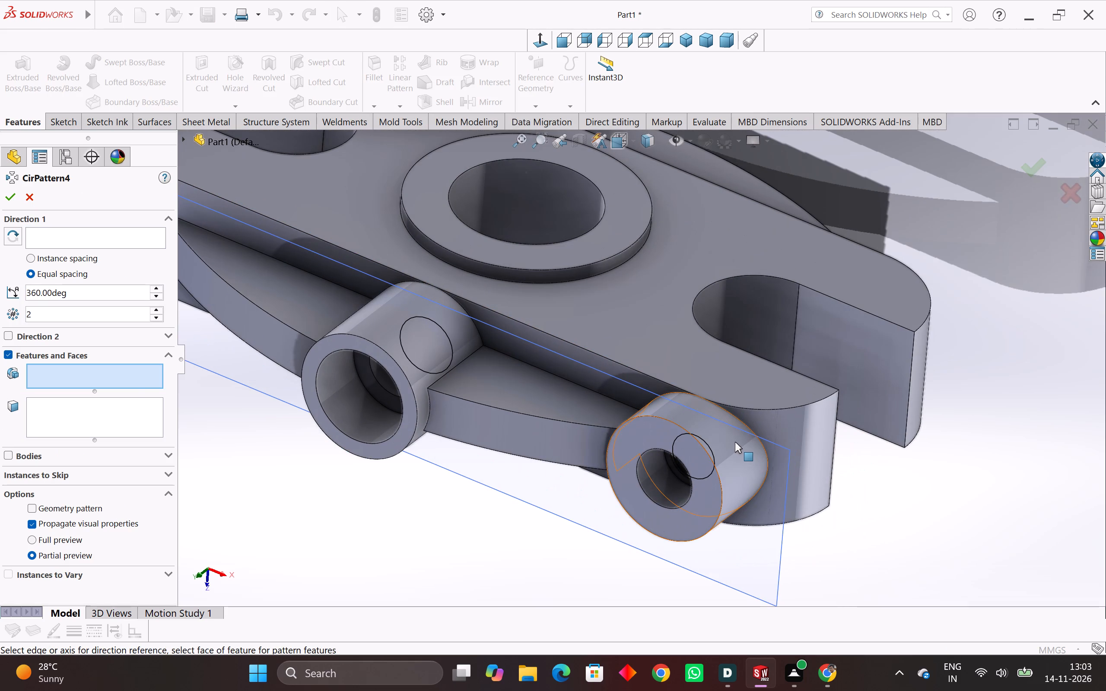
pyautogui.click(735, 442)
pyautogui.moveTo(601, 459); pyautogui.dragTo(643, 428, button='middle')
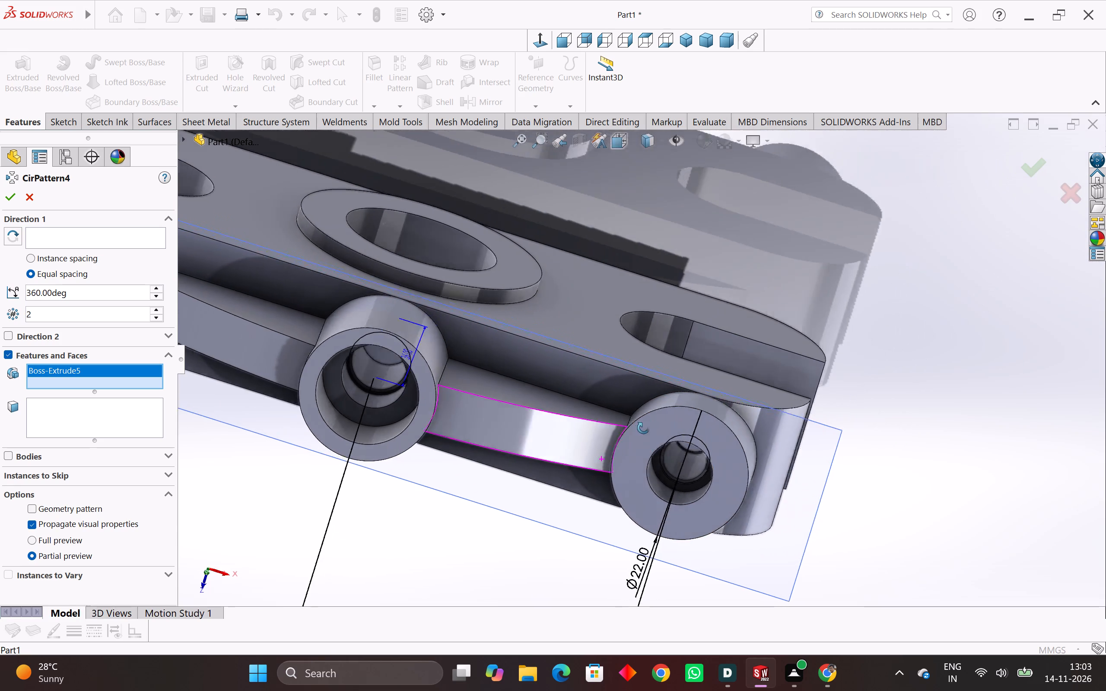
pyautogui.moveTo(643, 428); pyautogui.dragTo(651, 428, button='middle')
pyautogui.scroll(5, 667, 443)
pyautogui.click(669, 451)
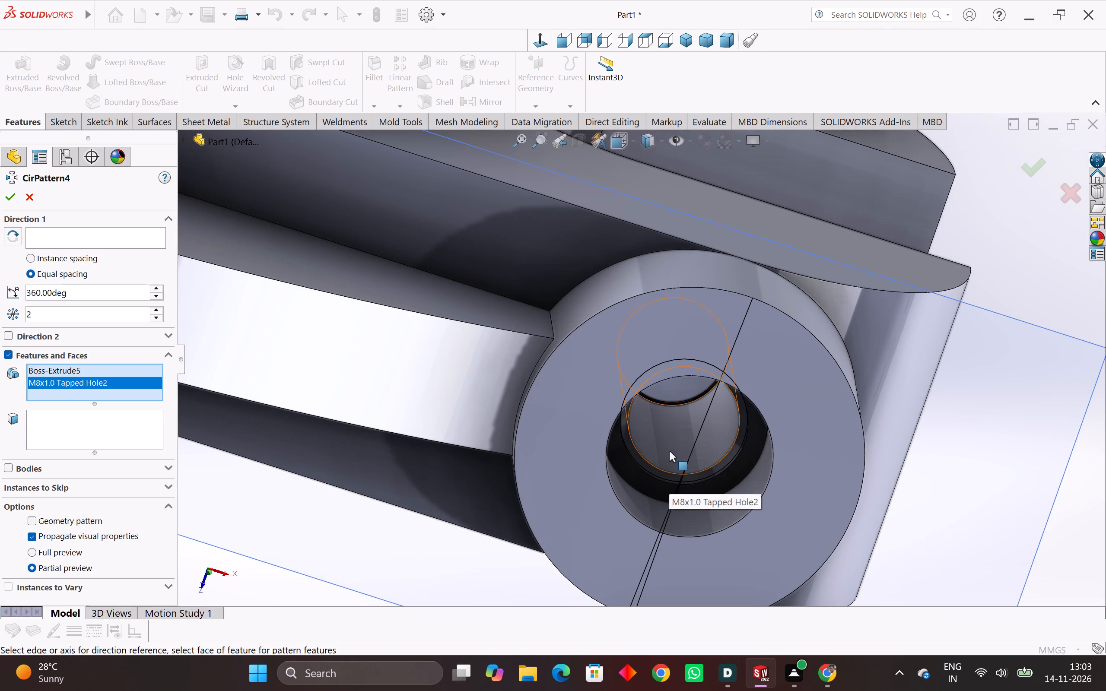
pyautogui.moveTo(671, 469); pyautogui.dragTo(692, 533, button='middle')
pyautogui.click(701, 527)
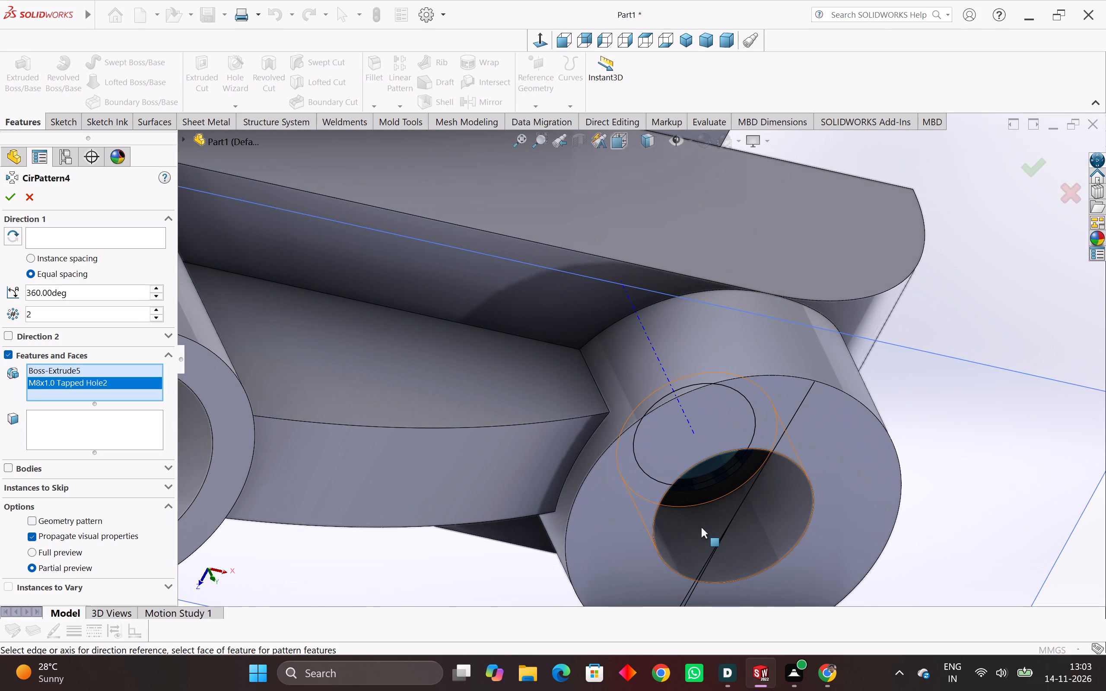
pyautogui.moveTo(700, 517); pyautogui.dragTo(694, 491, button='middle')
pyautogui.scroll(3, 694, 491)
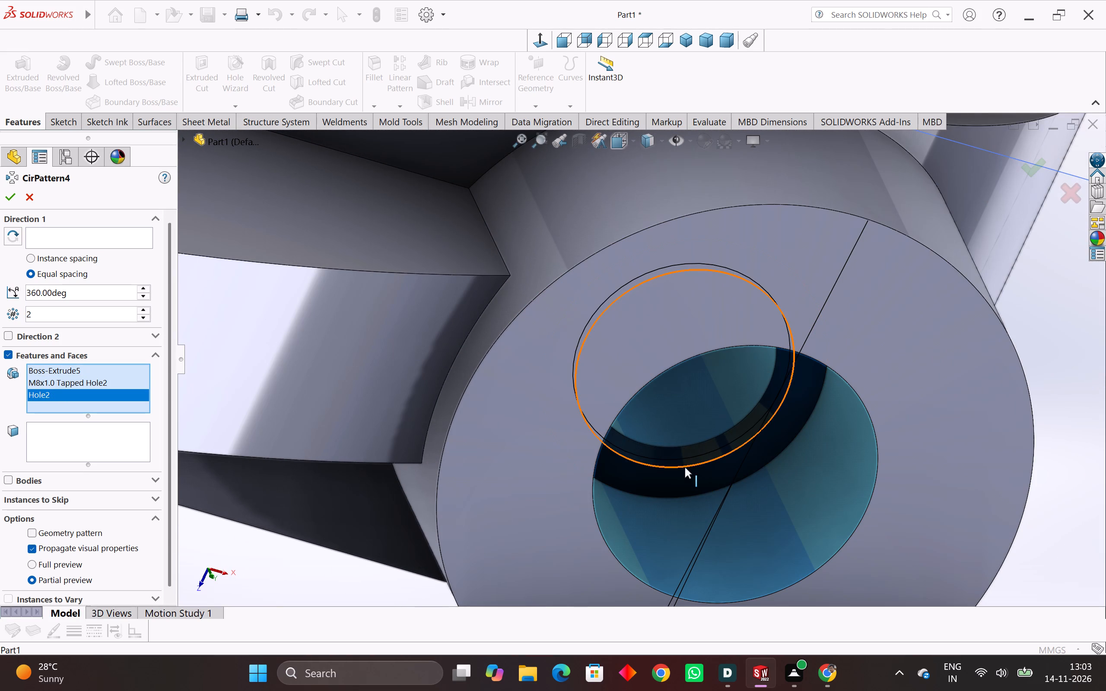
pyautogui.click(693, 474)
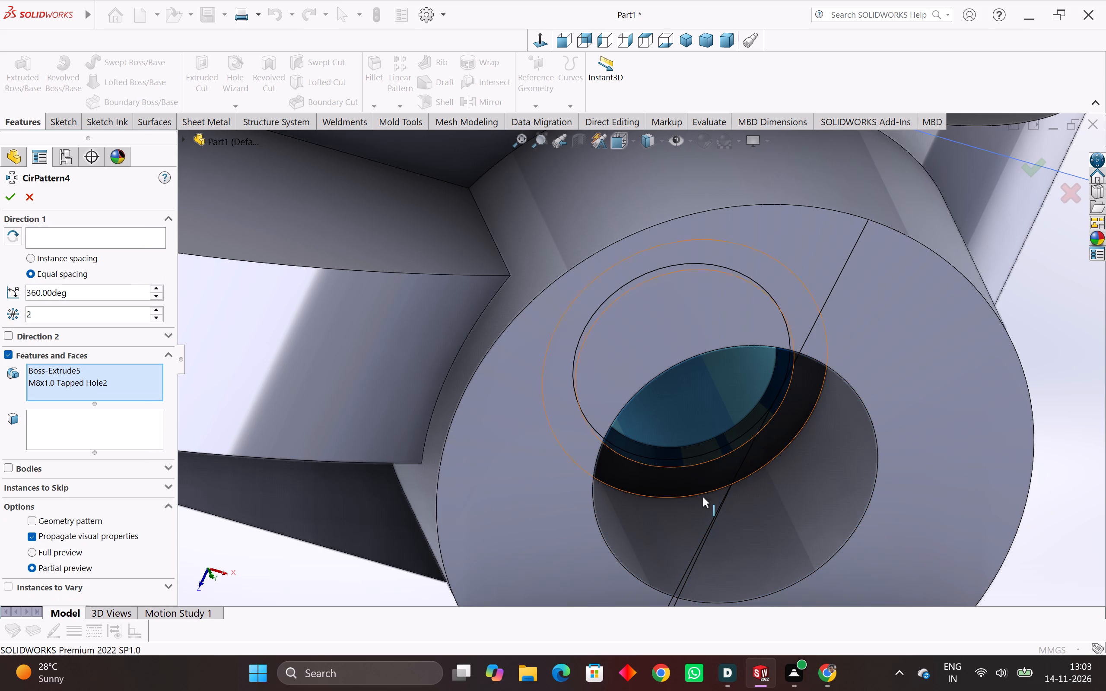
pyautogui.click(684, 523)
pyautogui.moveTo(713, 477); pyautogui.dragTo(662, 492, button='middle')
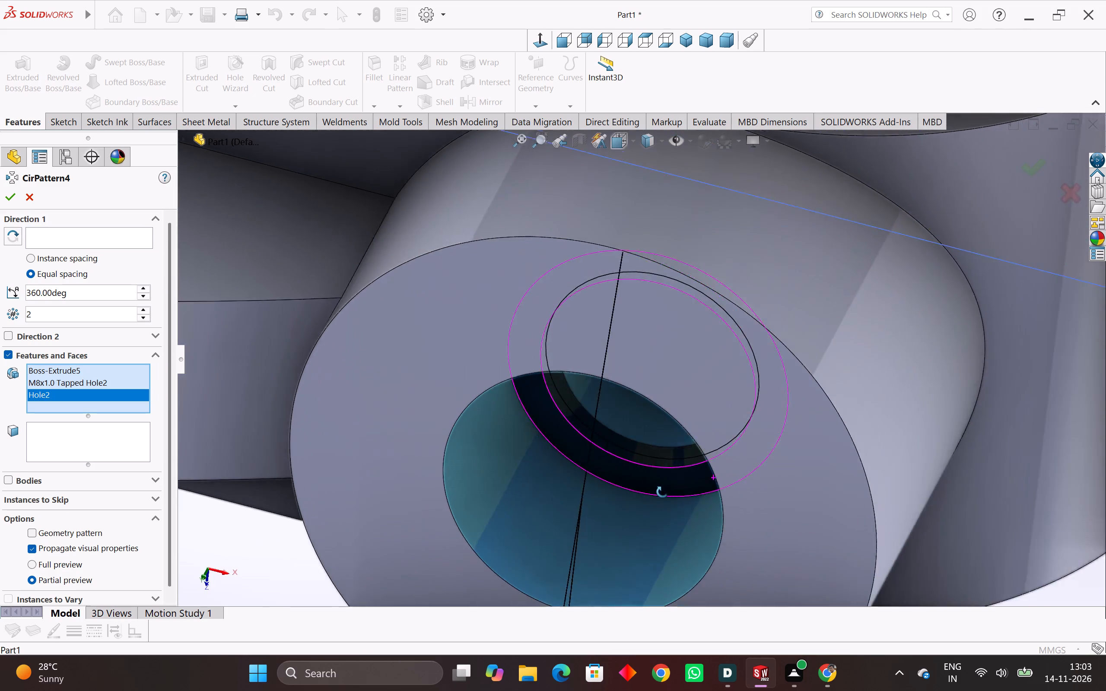
pyautogui.moveTo(662, 492); pyautogui.dragTo(571, 519, button='middle')
pyautogui.scroll(-1, 564, 521)
pyautogui.scroll(-5, 586, 464)
pyautogui.scroll(-4, 620, 431)
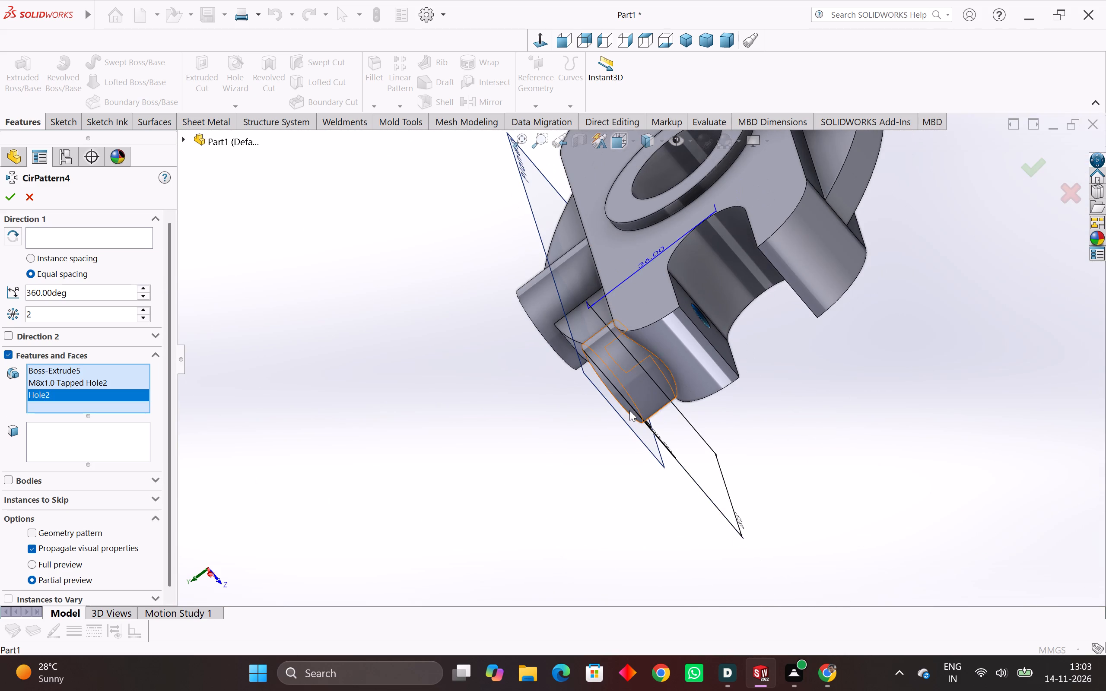
# Show the temporary axes and set the central bore's axis as the pattern axis, with 2 instances equally spaced over 360°.
pyautogui.click(88, 238)
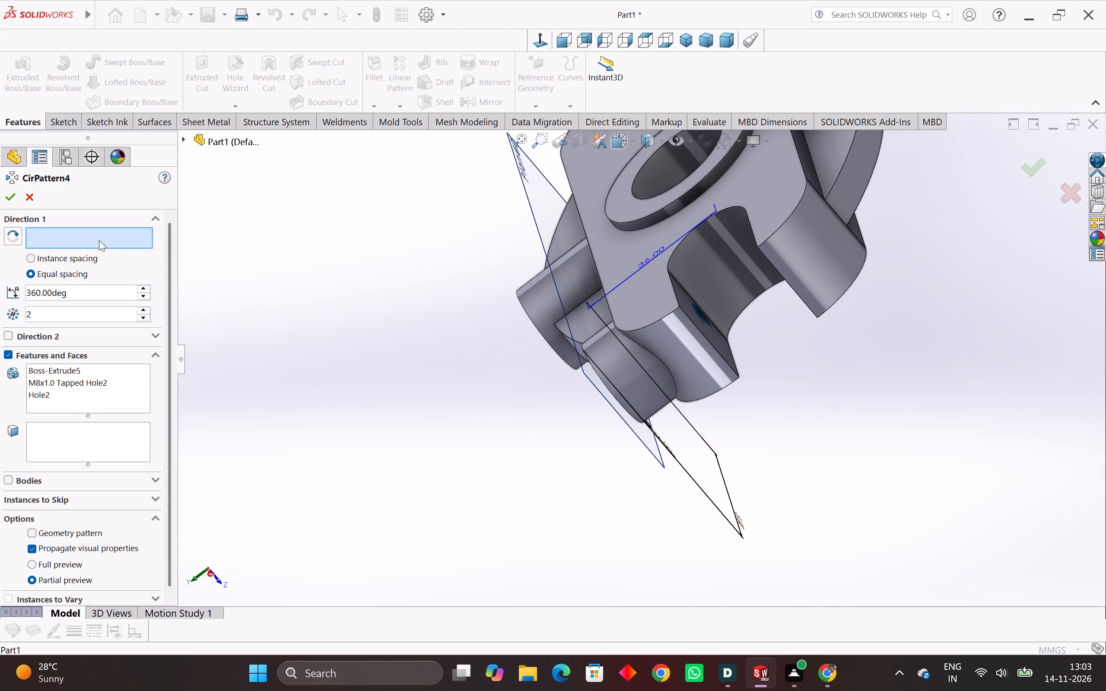
pyautogui.scroll(-2, 505, 348)
pyautogui.moveTo(509, 348); pyautogui.dragTo(585, 333, button='middle')
pyautogui.scroll(4, 618, 273)
pyautogui.scroll(-1, 637, 235)
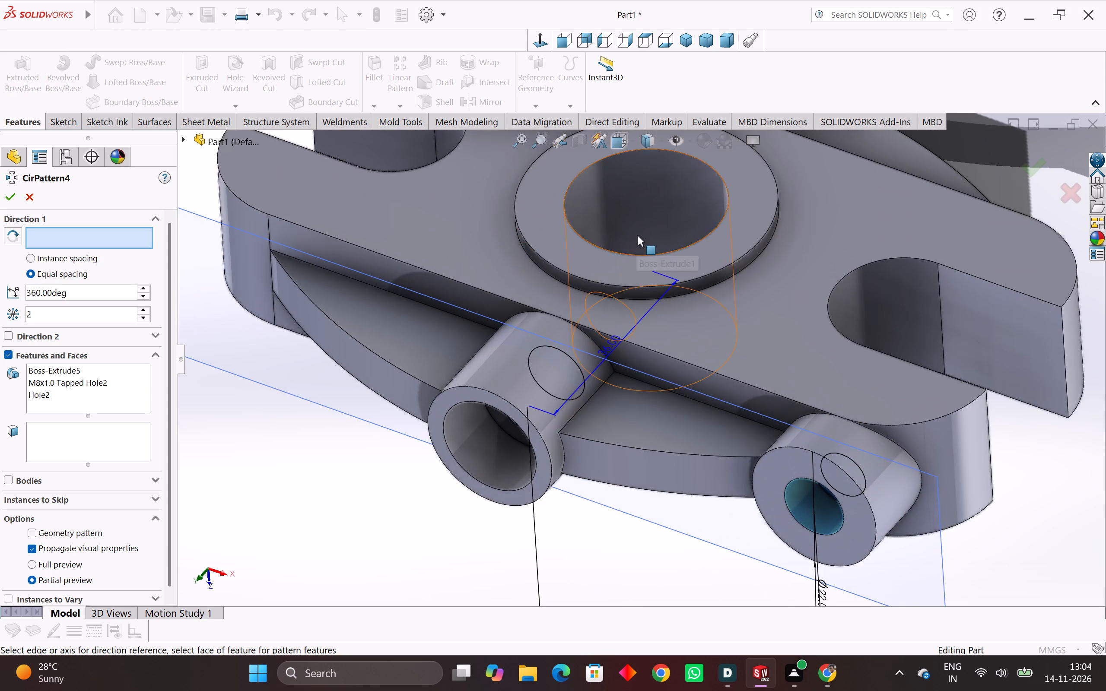
pyautogui.scroll(-2, 637, 235)
pyautogui.click(691, 144)
pyautogui.click(701, 187)
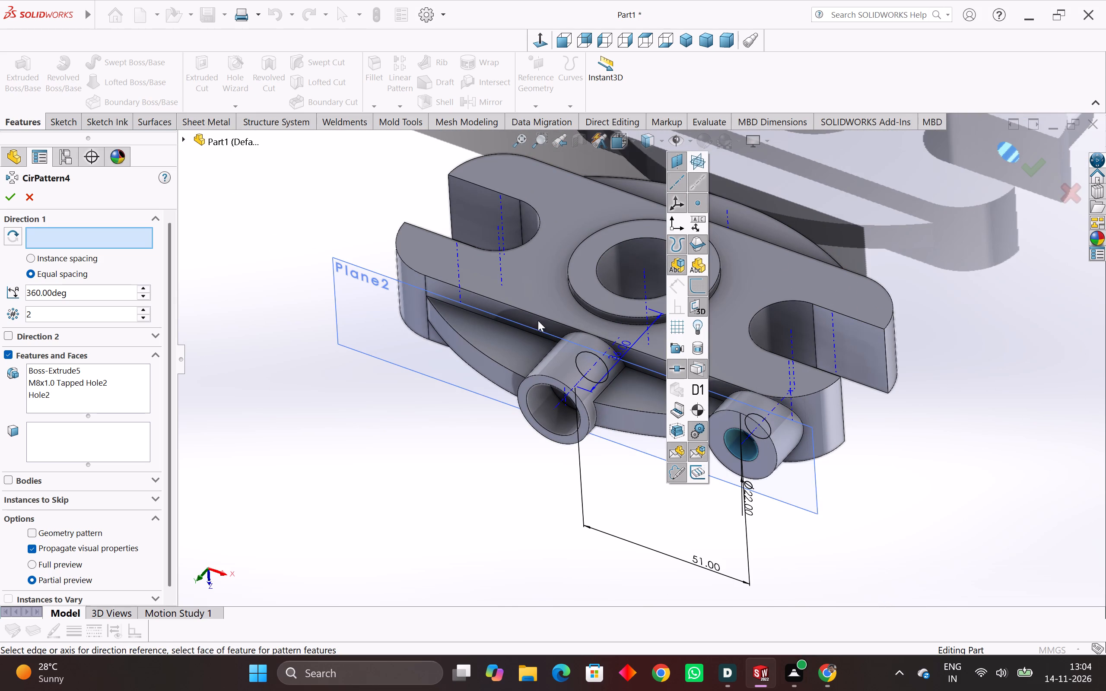
pyautogui.click(645, 277)
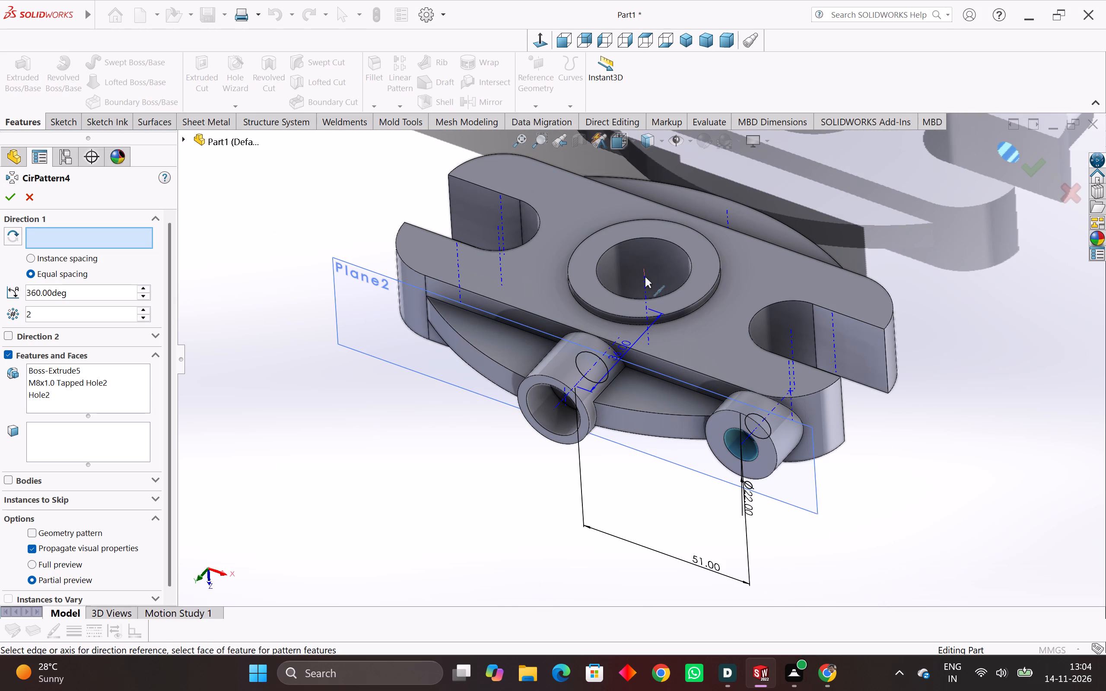
pyautogui.click(645, 283)
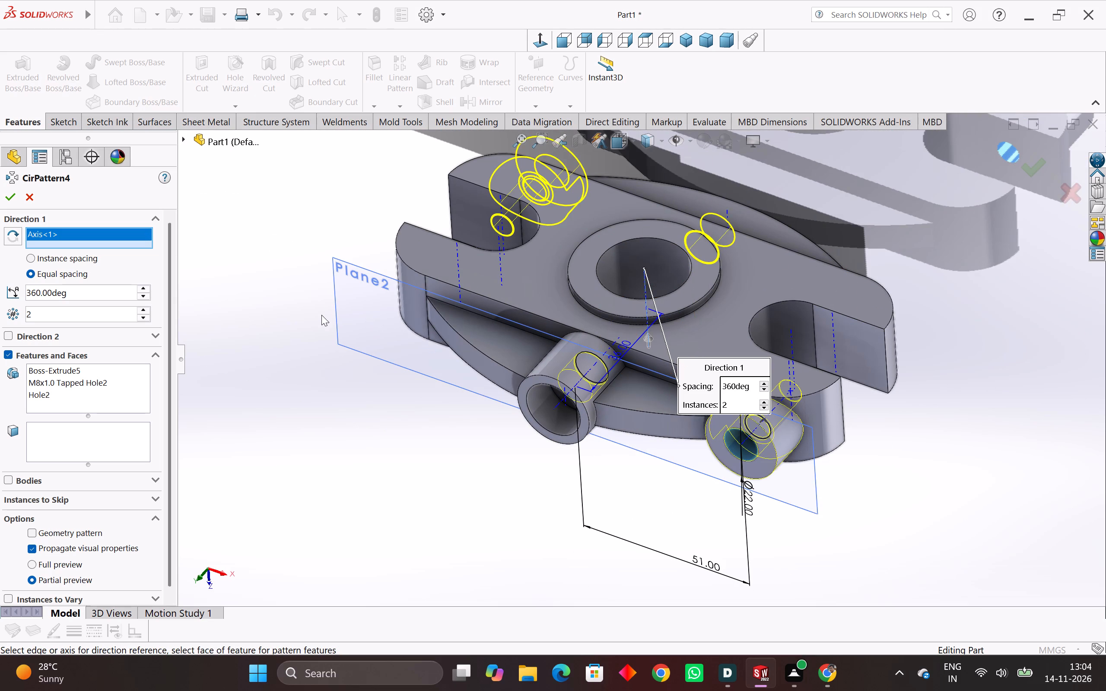
pyautogui.moveTo(544, 332); pyautogui.dragTo(516, 468, button='middle')
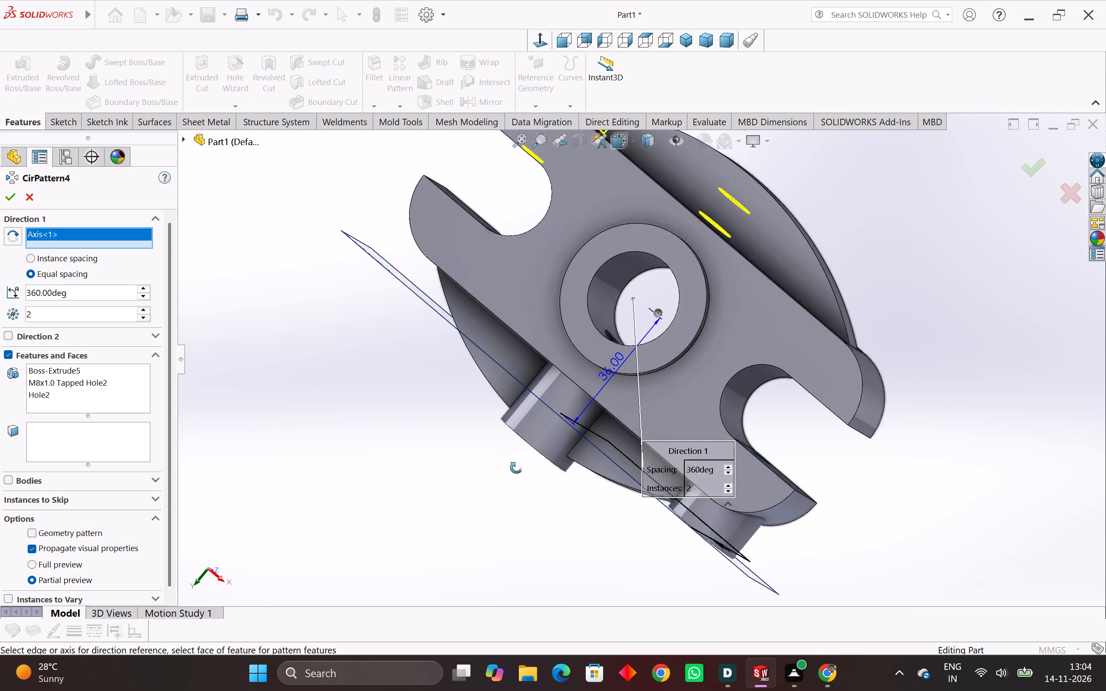
pyautogui.moveTo(516, 468); pyautogui.dragTo(490, 475, button='middle')
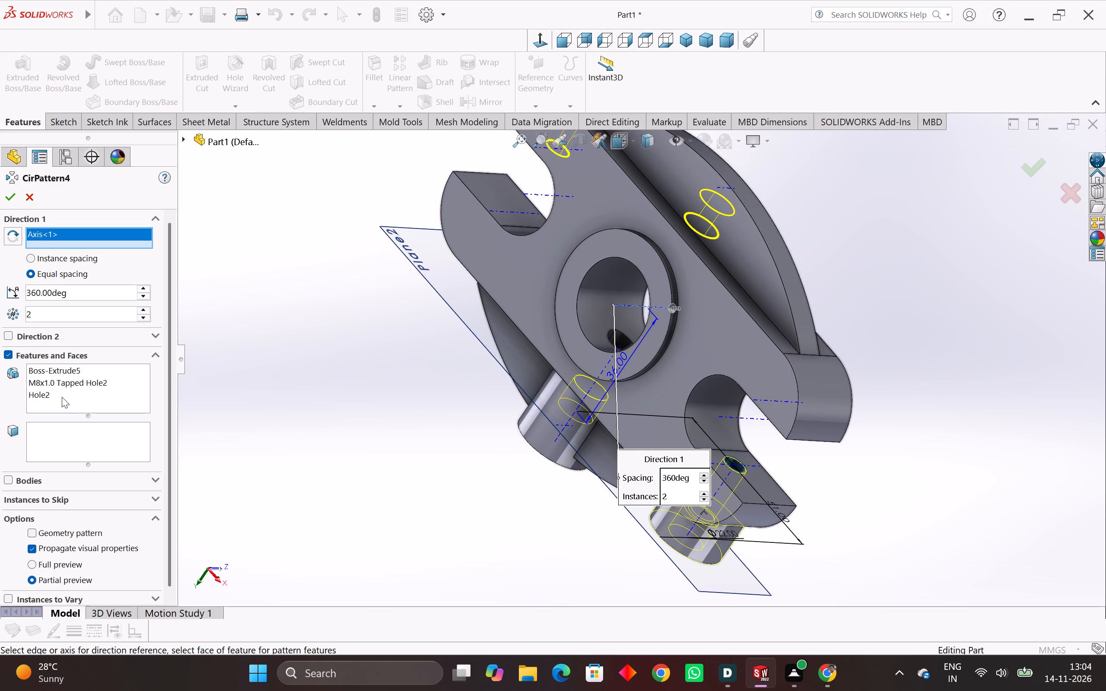
# Remove Hole2 from the features to pattern and create the circular pattern of Boss-Extrude5 and M8x1.0 Tapped Hole2.
pyautogui.rightClick(57, 372)
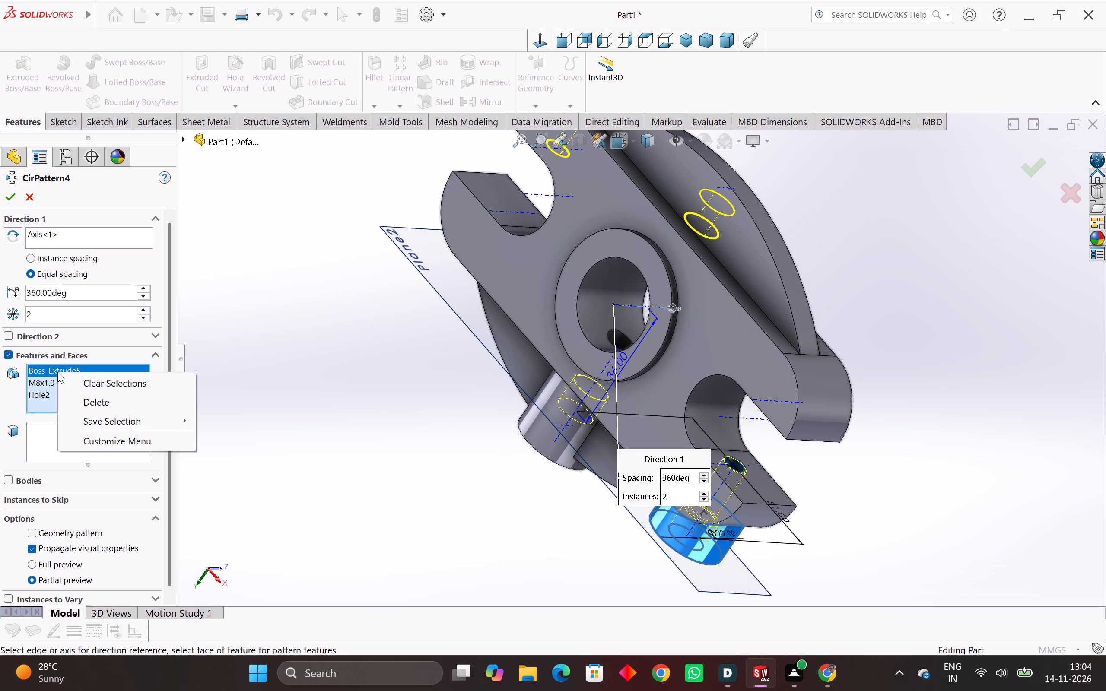
pyautogui.rightClick(37, 389)
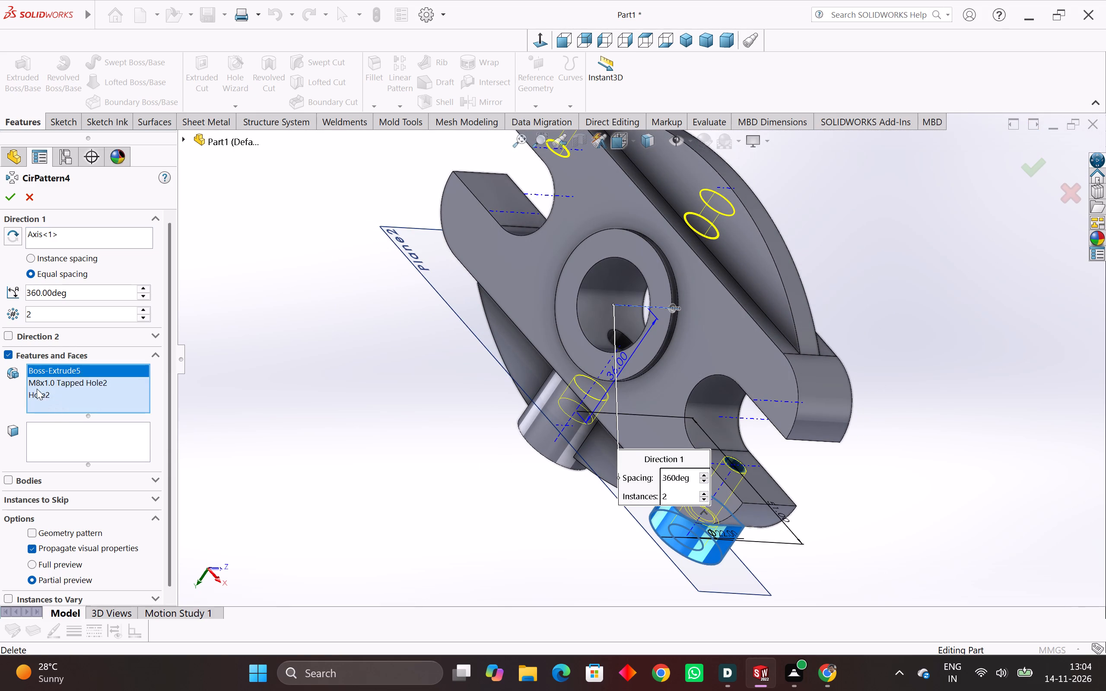
pyautogui.rightClick(35, 393)
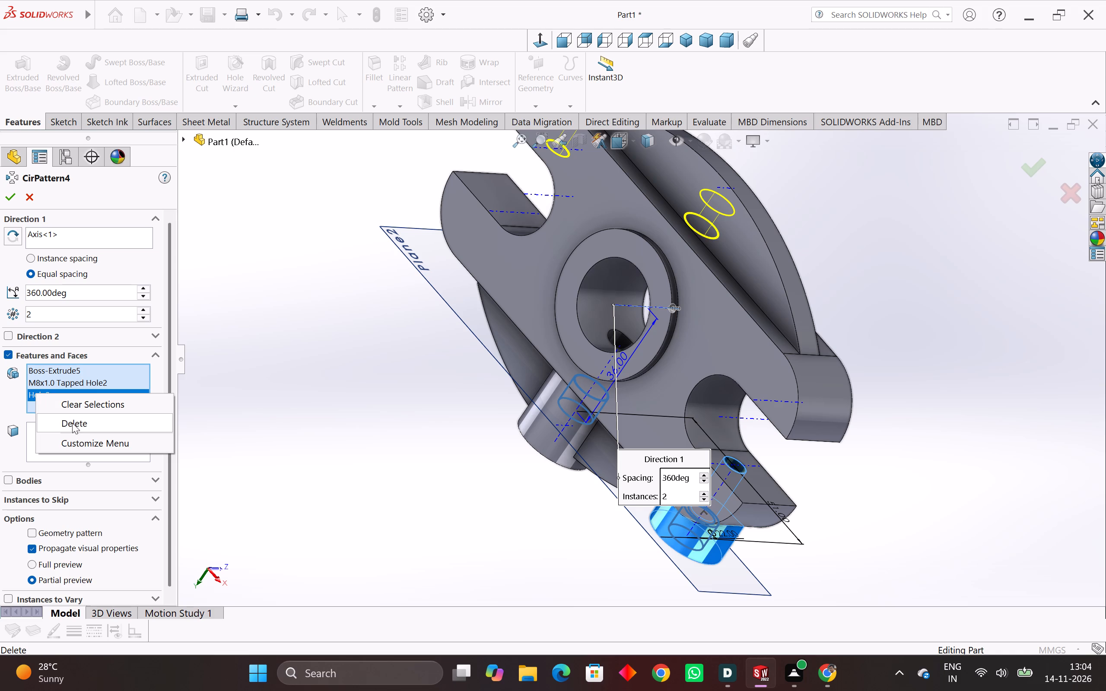
pyautogui.click(72, 423)
pyautogui.scroll(-2, 311, 387)
pyautogui.moveTo(314, 391); pyautogui.dragTo(334, 398, button='middle')
pyautogui.click(6, 199)
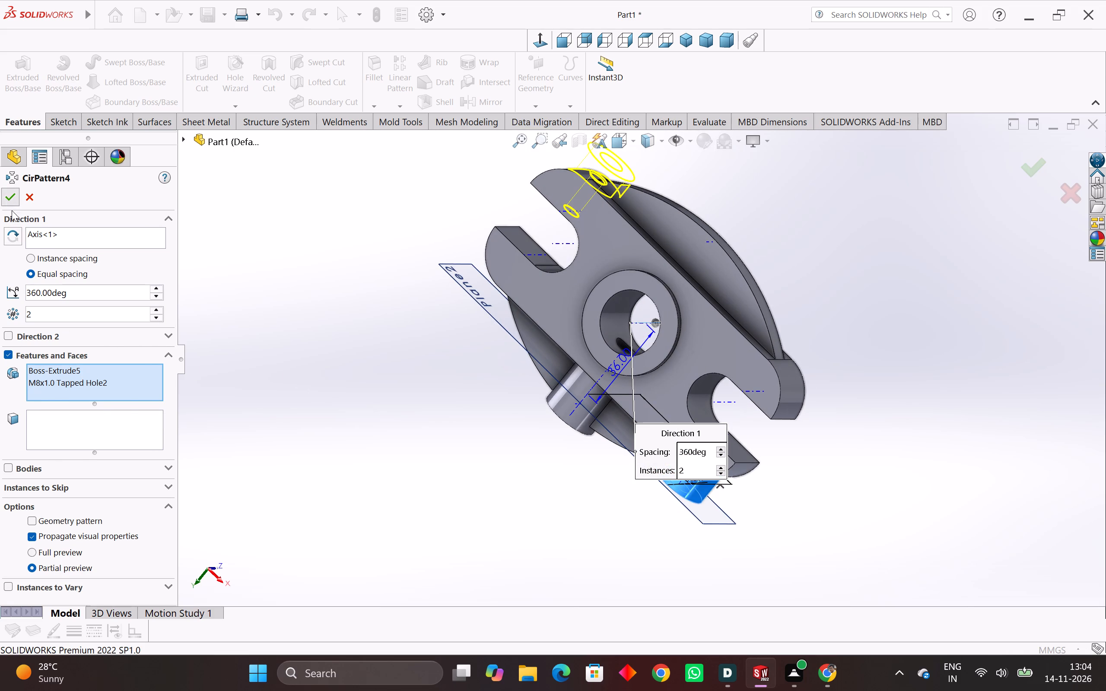
# Examine the patterned boss on the opposite side of the part and compare it with the original end boss.
pyautogui.moveTo(555, 298); pyautogui.dragTo(533, 402, button='middle')
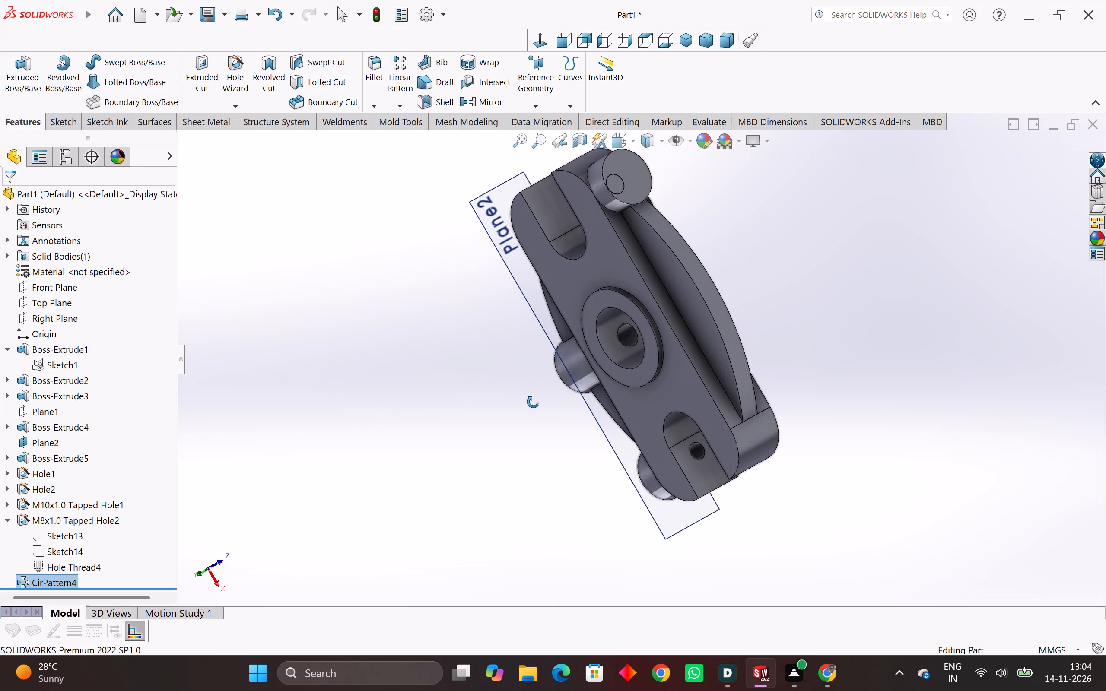
pyautogui.moveTo(533, 402); pyautogui.dragTo(625, 392, button='middle')
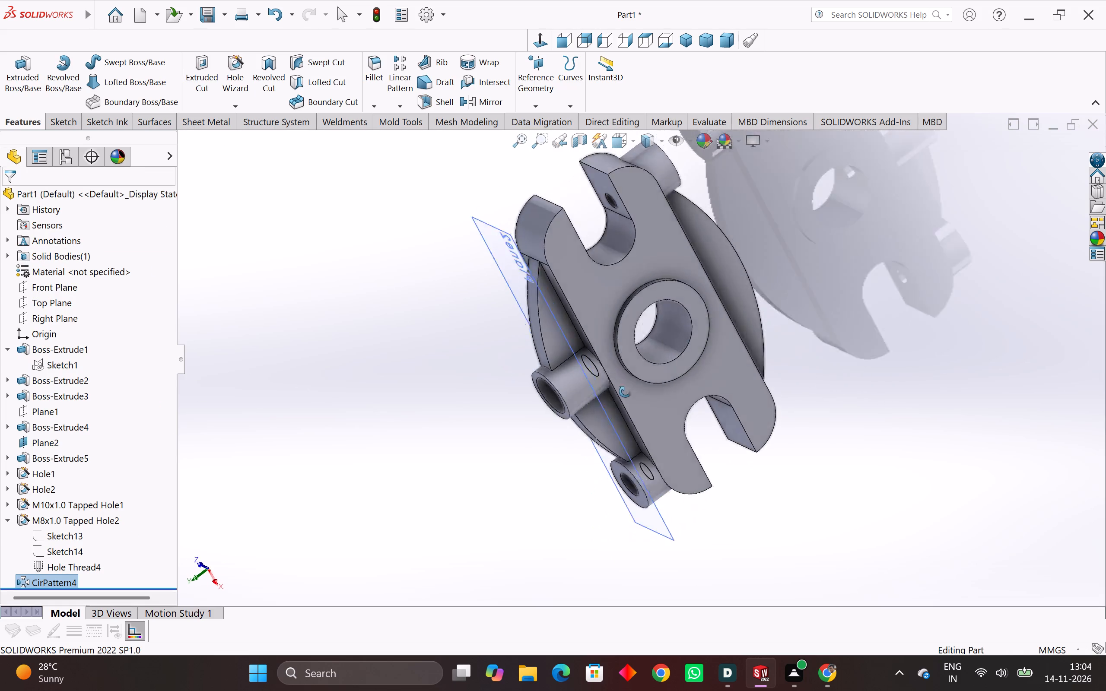
pyautogui.moveTo(625, 392); pyautogui.dragTo(615, 398, button='middle')
pyautogui.scroll(-3, 619, 396)
pyautogui.scroll(-1, 637, 352)
pyautogui.moveTo(638, 350); pyautogui.dragTo(539, 441, button='middle')
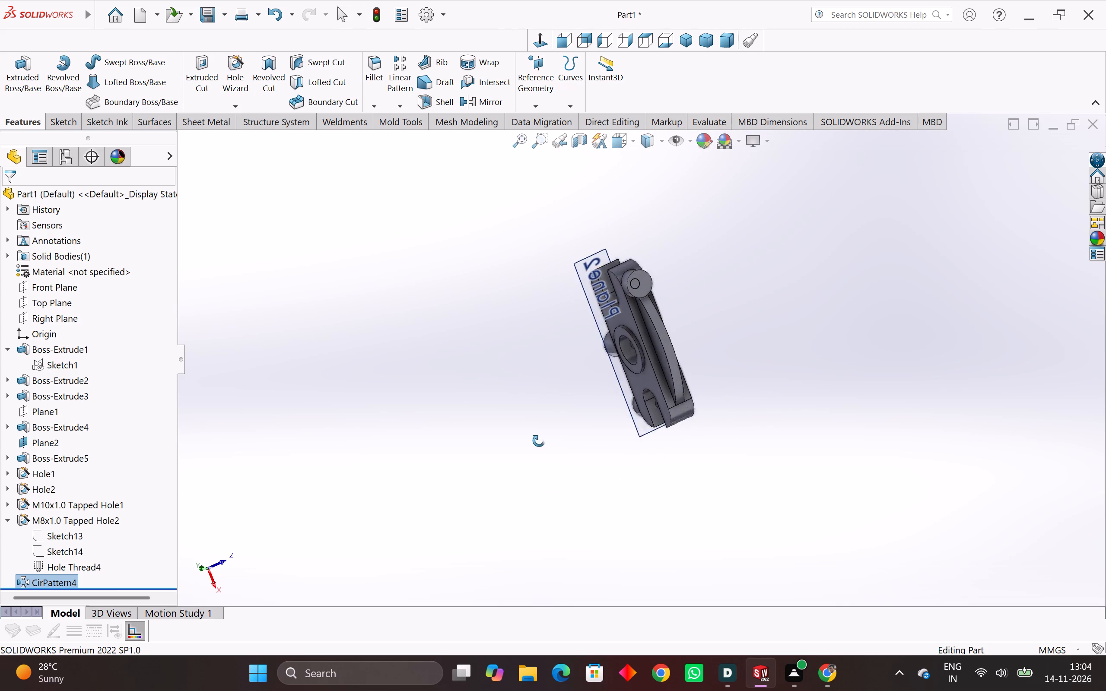
pyautogui.moveTo(539, 441); pyautogui.dragTo(742, 567, button='middle')
pyautogui.scroll(3, 698, 509)
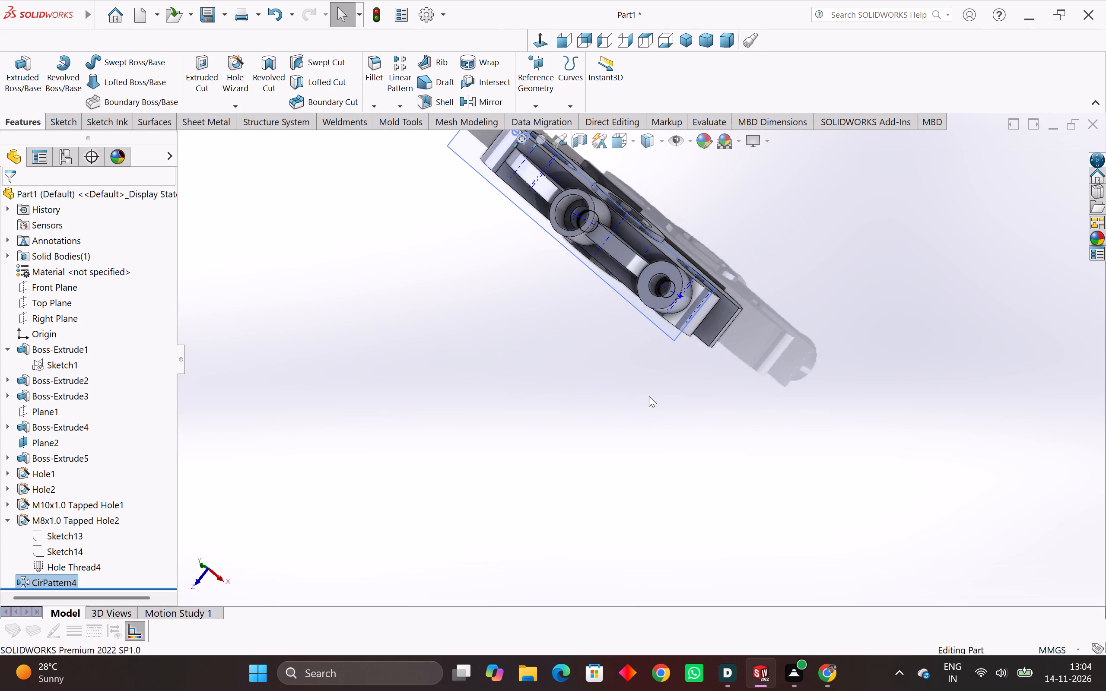
pyautogui.scroll(4, 670, 287)
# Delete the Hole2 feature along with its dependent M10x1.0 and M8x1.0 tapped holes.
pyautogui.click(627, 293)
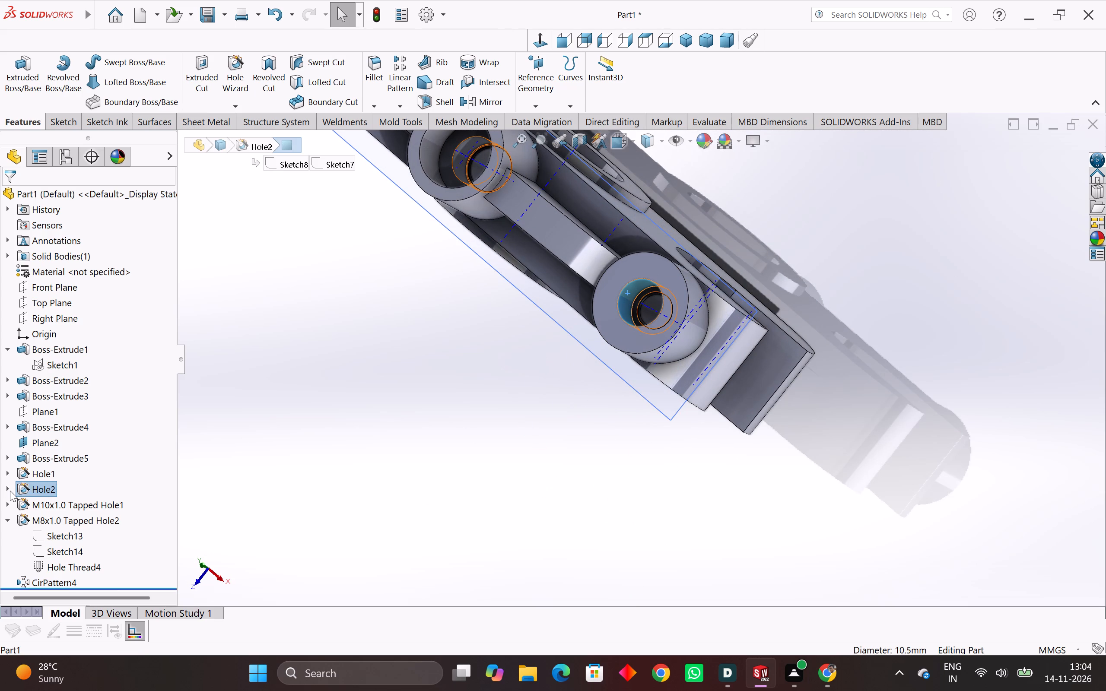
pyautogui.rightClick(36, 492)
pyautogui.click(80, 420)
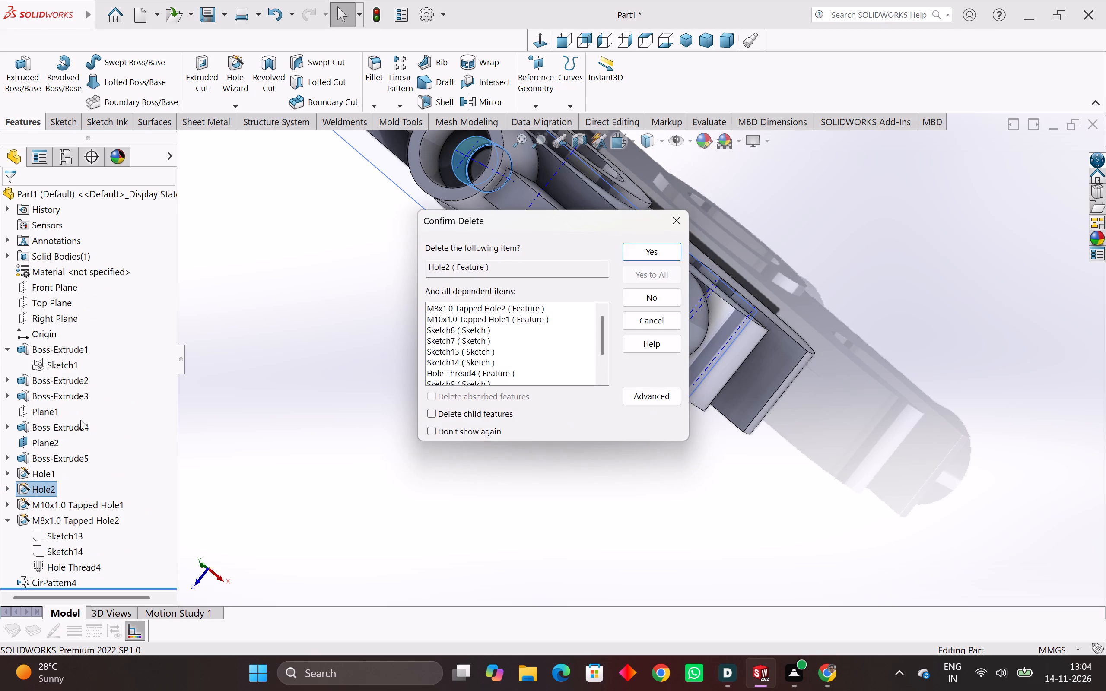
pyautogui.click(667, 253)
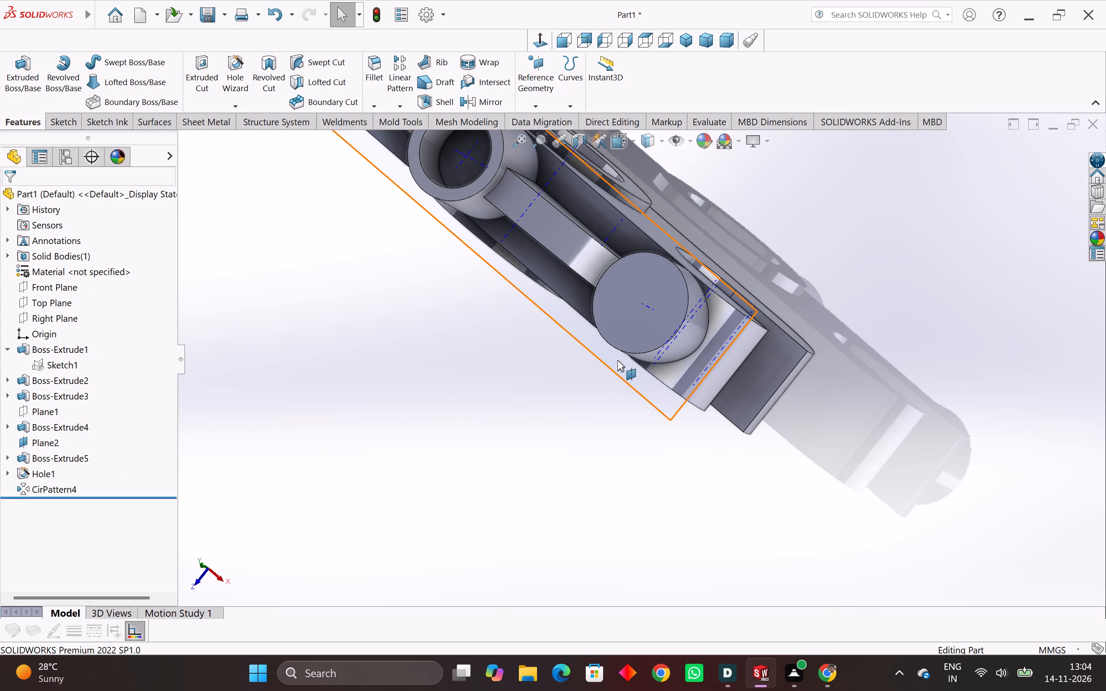
# Examine the end boss and the middle boss from several sides after the hole deletion.
pyautogui.scroll(3, 620, 357)
pyautogui.moveTo(620, 356); pyautogui.dragTo(521, 421, button='middle')
pyautogui.scroll(-3, 521, 421)
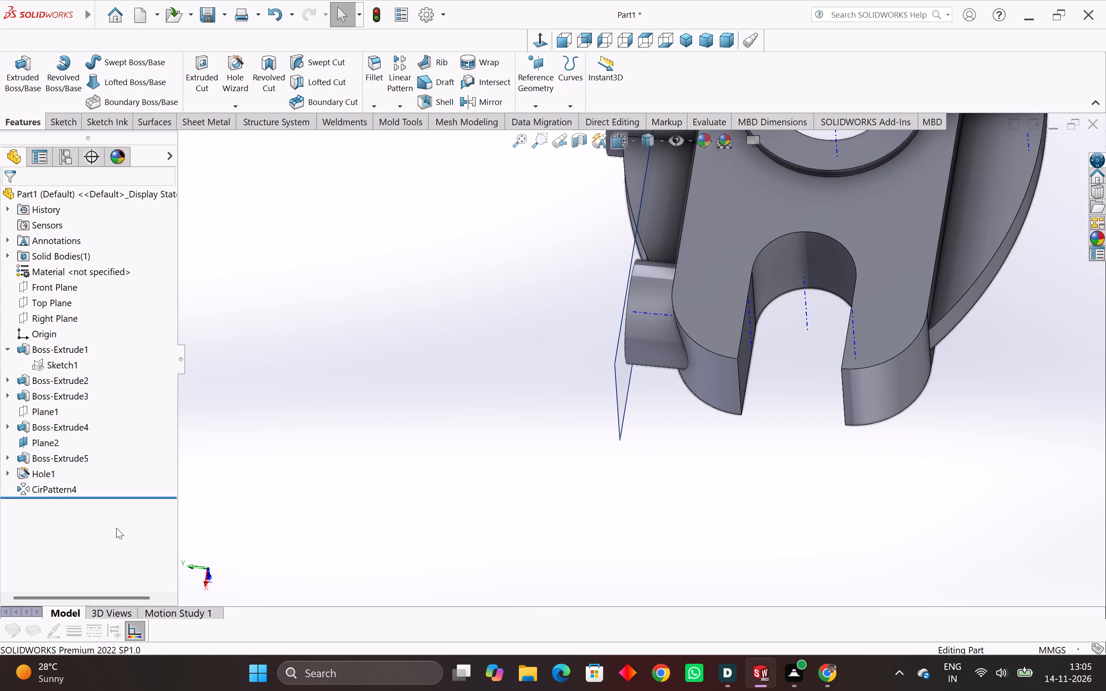
pyautogui.moveTo(216, 453); pyautogui.dragTo(318, 450, button='middle')
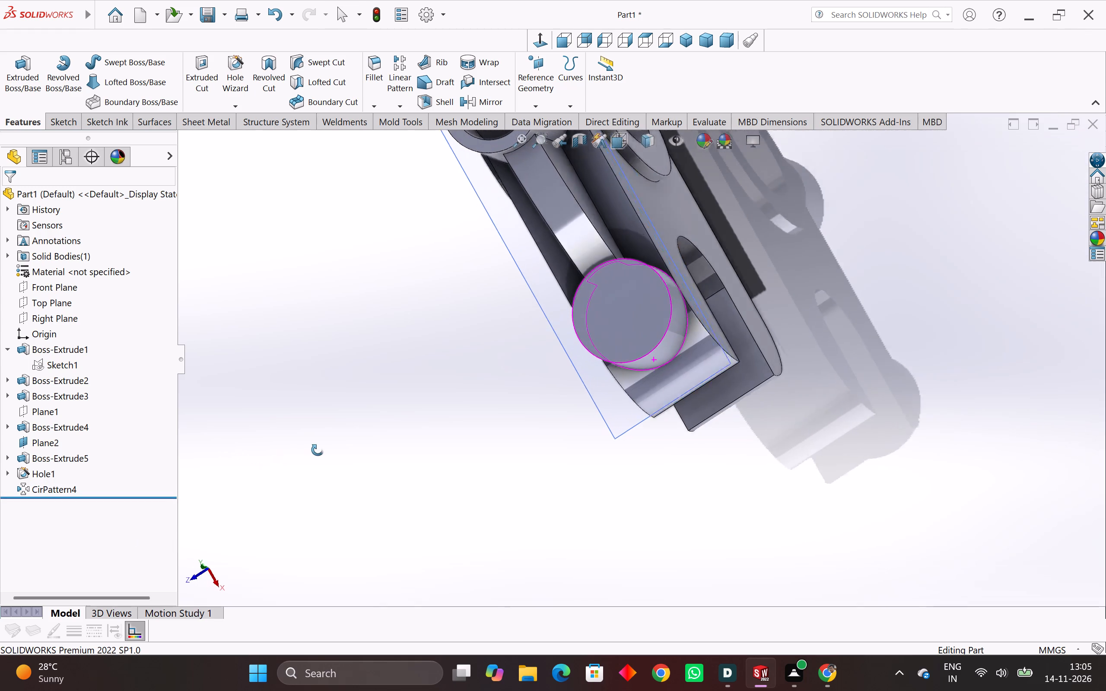
pyautogui.moveTo(318, 450); pyautogui.dragTo(322, 447, button='middle')
pyautogui.moveTo(283, 353); pyautogui.dragTo(300, 377, button='middle')
pyautogui.scroll(-2, 286, 353)
pyautogui.moveTo(315, 377); pyautogui.dragTo(242, 423, button='middle')
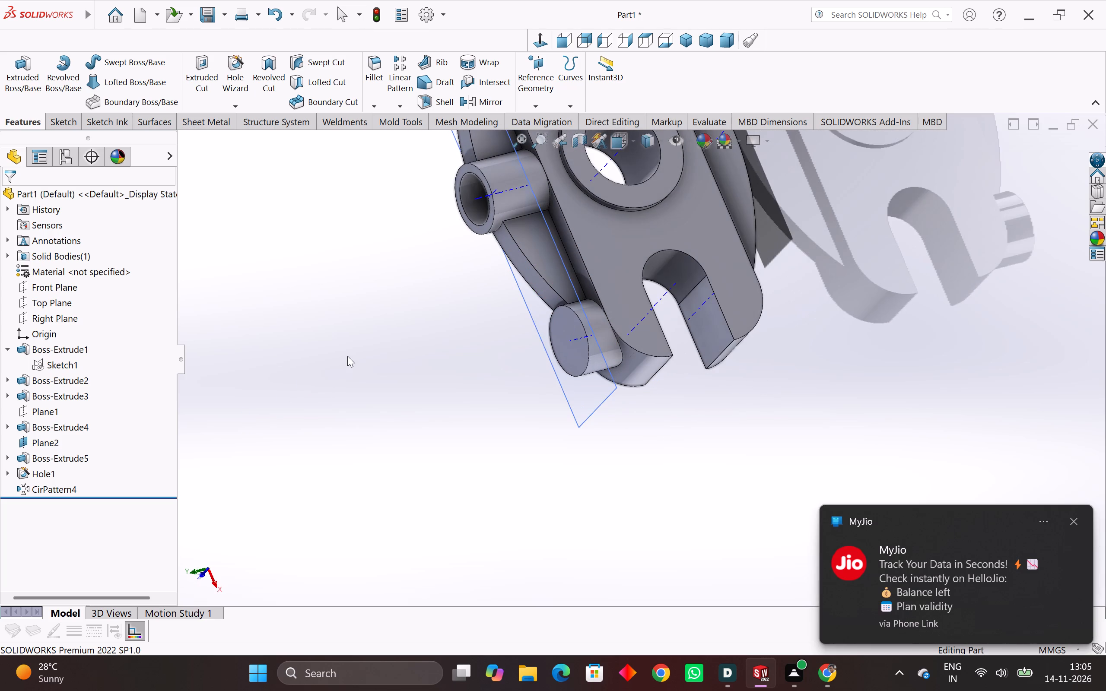
pyautogui.moveTo(348, 355); pyautogui.dragTo(362, 374, button='middle')
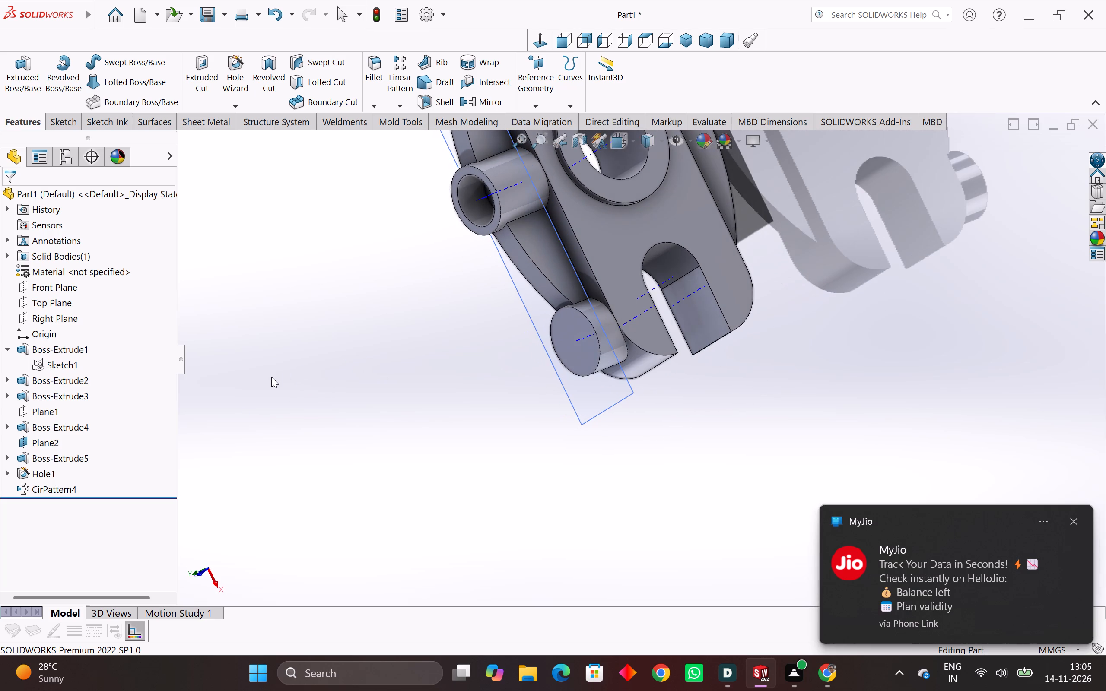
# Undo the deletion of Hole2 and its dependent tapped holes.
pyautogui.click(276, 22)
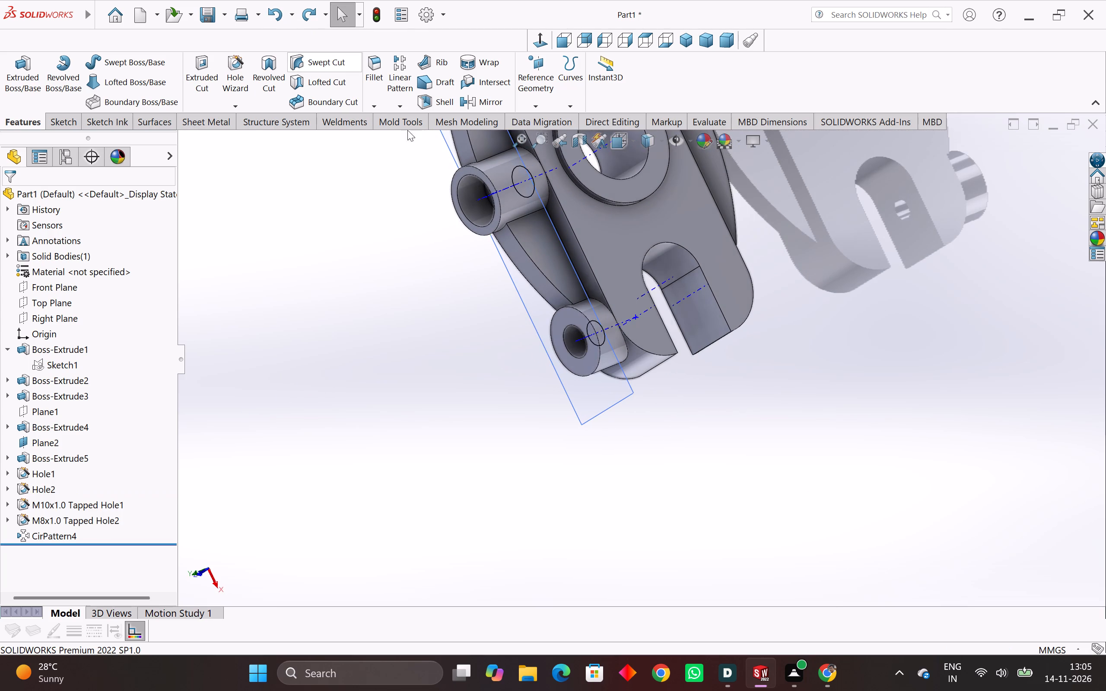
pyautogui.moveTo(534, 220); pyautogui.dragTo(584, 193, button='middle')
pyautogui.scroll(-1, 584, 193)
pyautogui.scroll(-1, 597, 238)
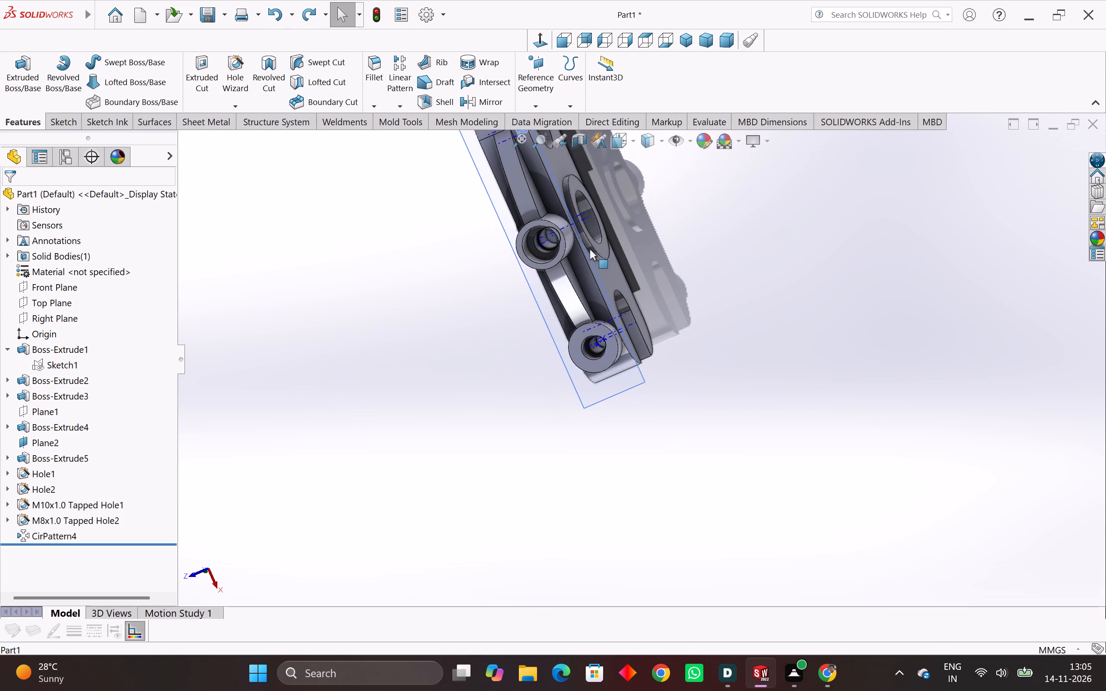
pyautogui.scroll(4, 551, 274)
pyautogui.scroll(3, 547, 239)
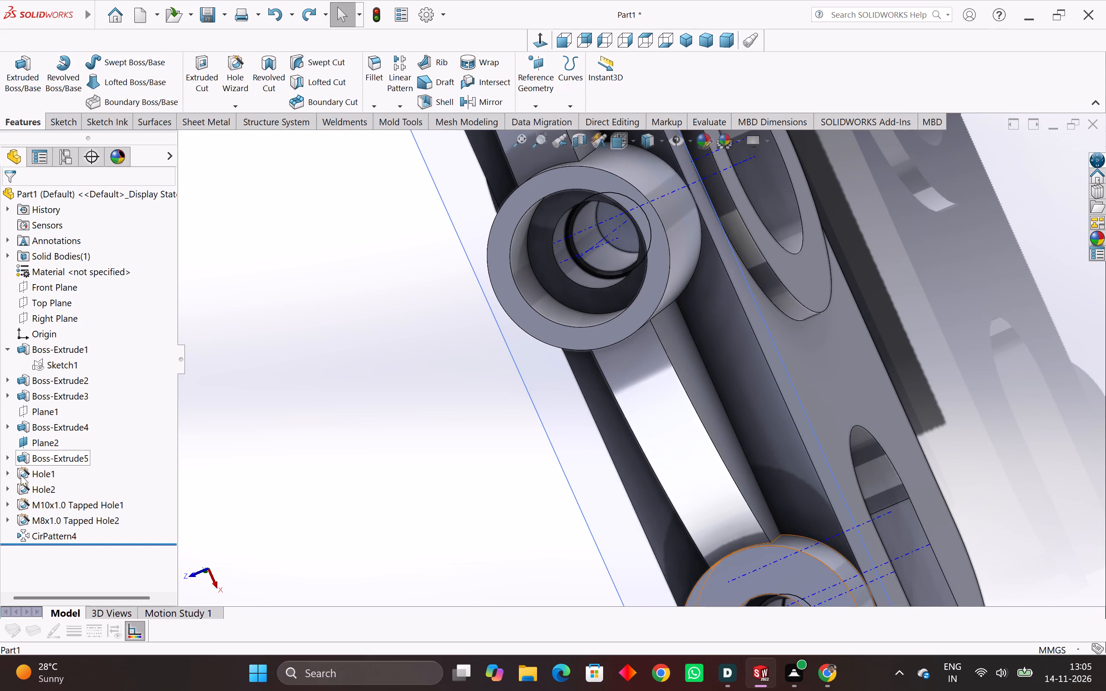
# Review the sketches and hole specification of the Hole2 feature, closing the specification with its values kept.
pyautogui.click(7, 491)
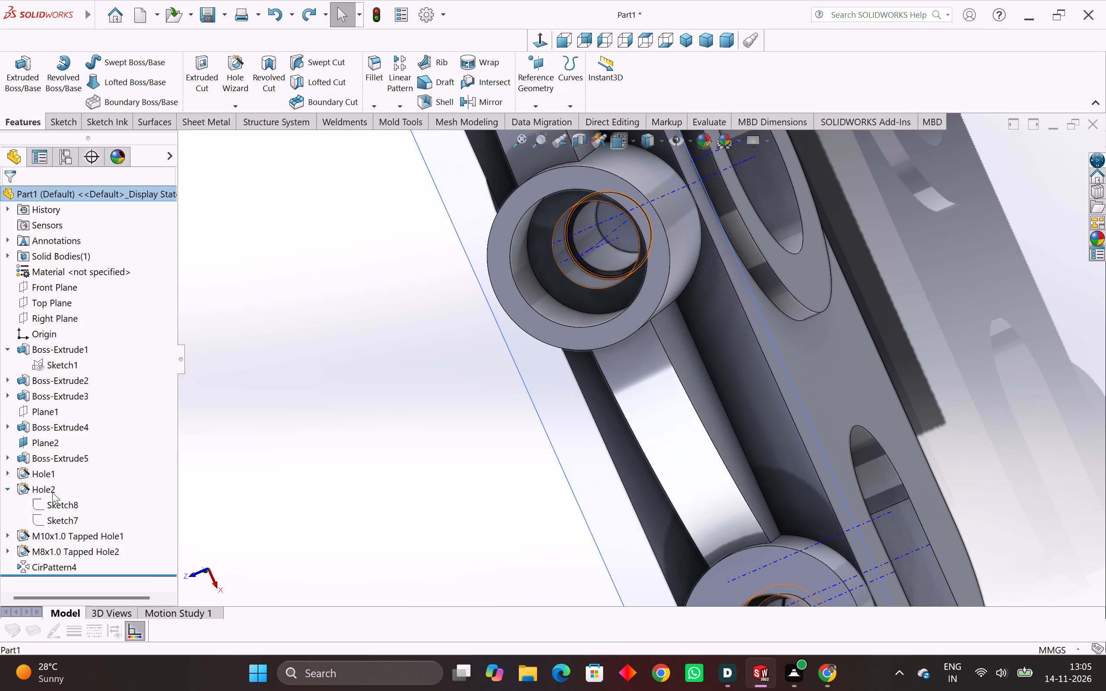
pyautogui.click(69, 507)
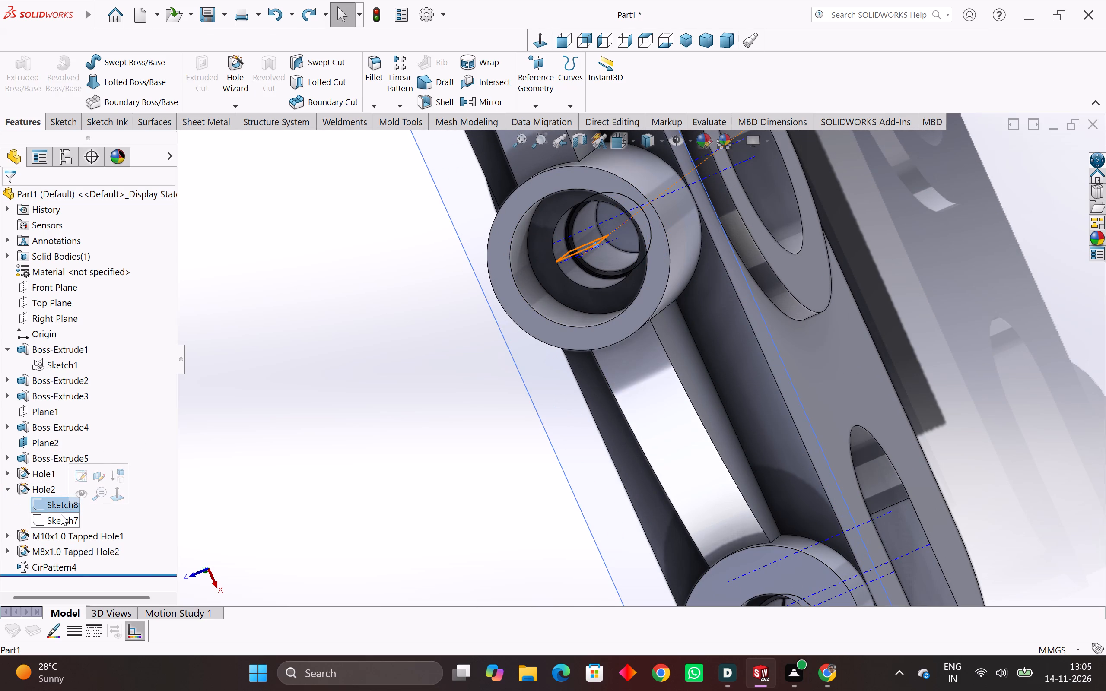
pyautogui.rightClick(61, 514)
pyautogui.click(292, 329)
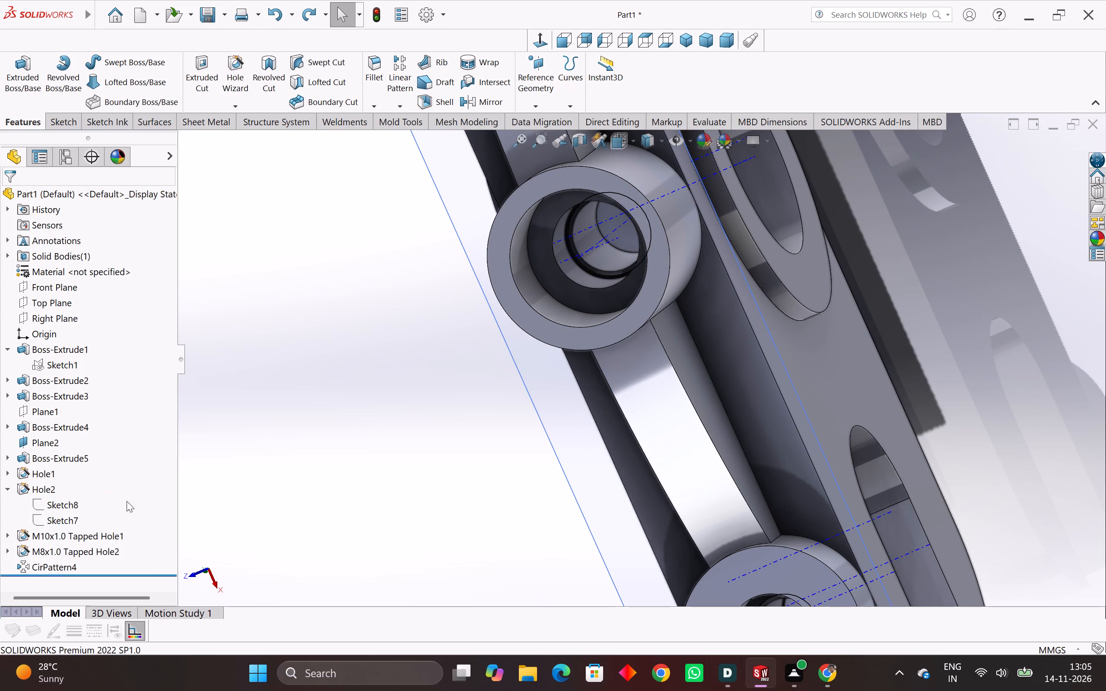
pyautogui.rightClick(50, 483)
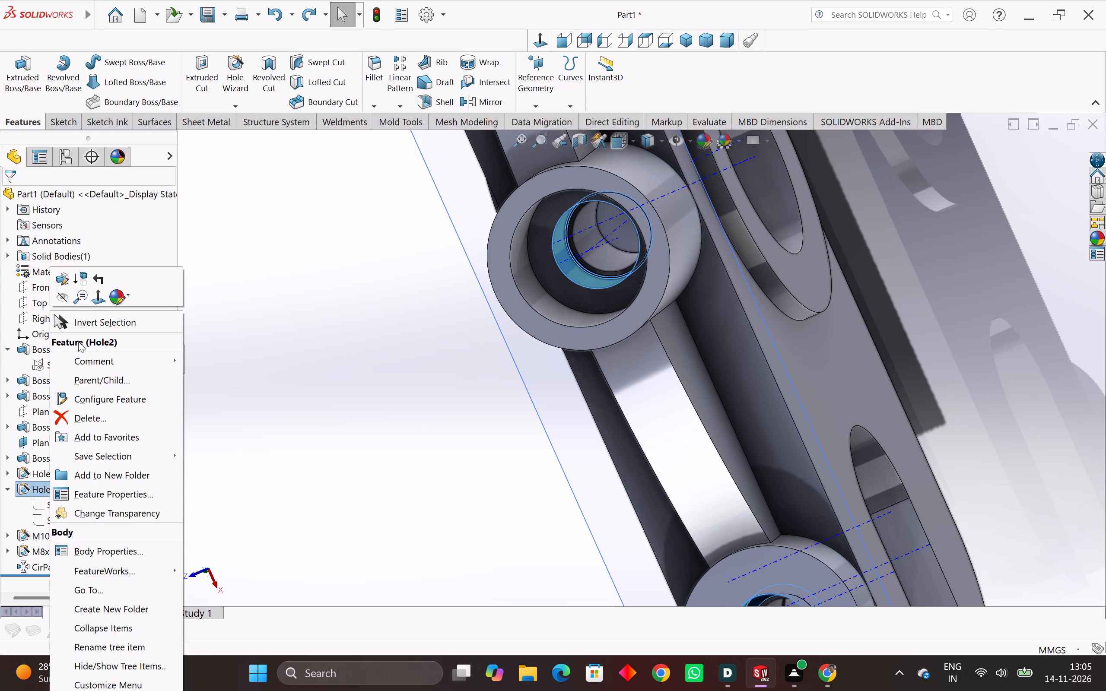
pyautogui.click(60, 276)
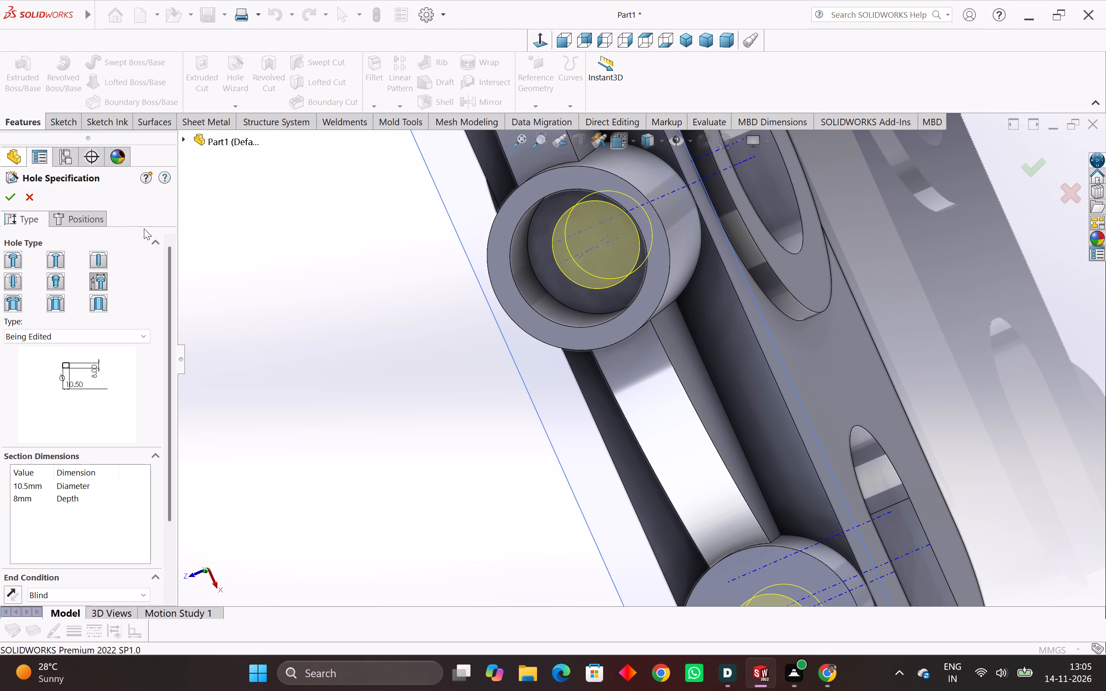
pyautogui.scroll(-7, 439, 309)
pyautogui.moveTo(448, 306); pyautogui.dragTo(421, 310, button='middle')
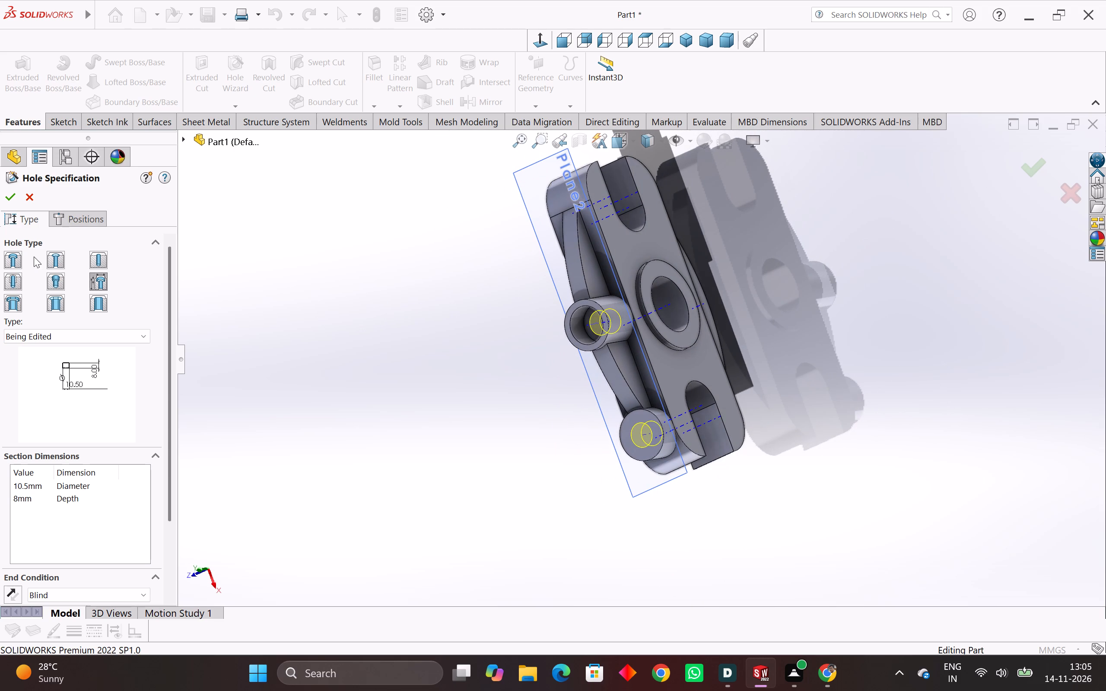
pyautogui.click(14, 197)
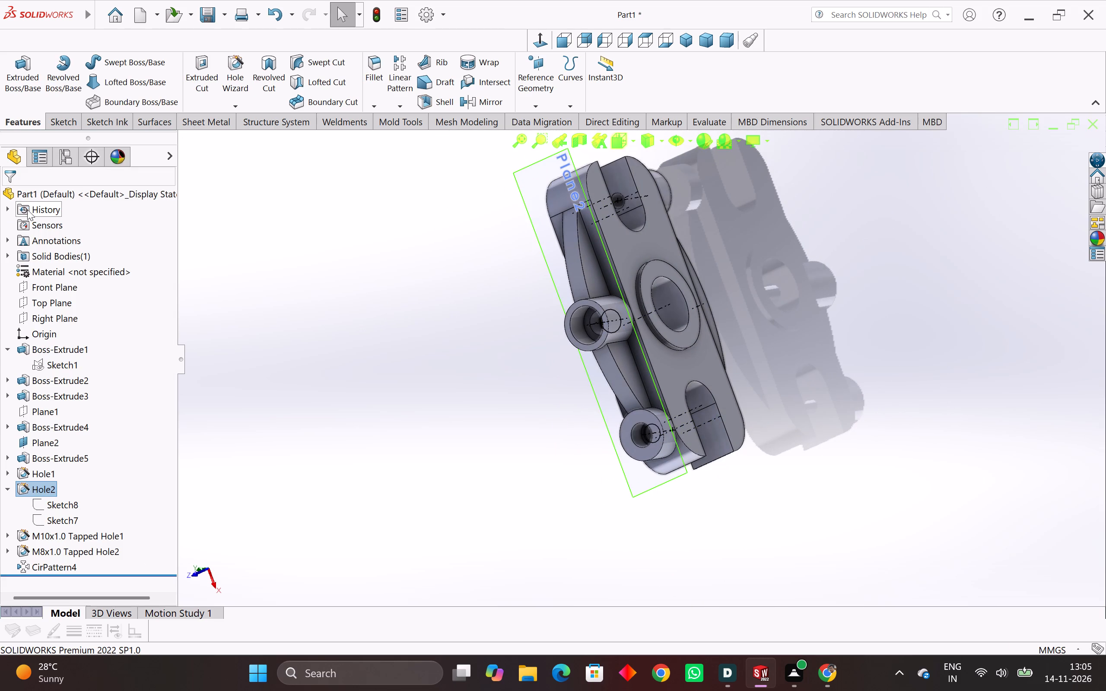
# Add a simple blind hole, 10.5 mm in diameter and 8 mm deep, centred on the patterned end boss's face.
pyautogui.scroll(-3, 501, 353)
pyautogui.moveTo(501, 353); pyautogui.dragTo(330, 388, button='middle')
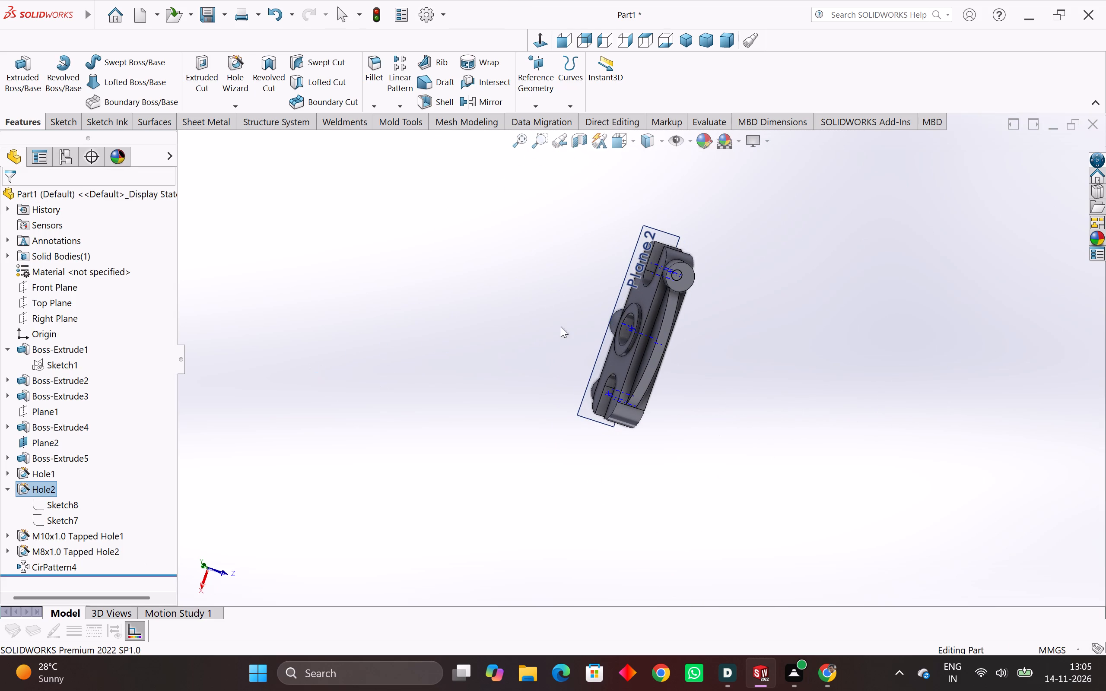
pyautogui.click(683, 273)
pyautogui.click(689, 282)
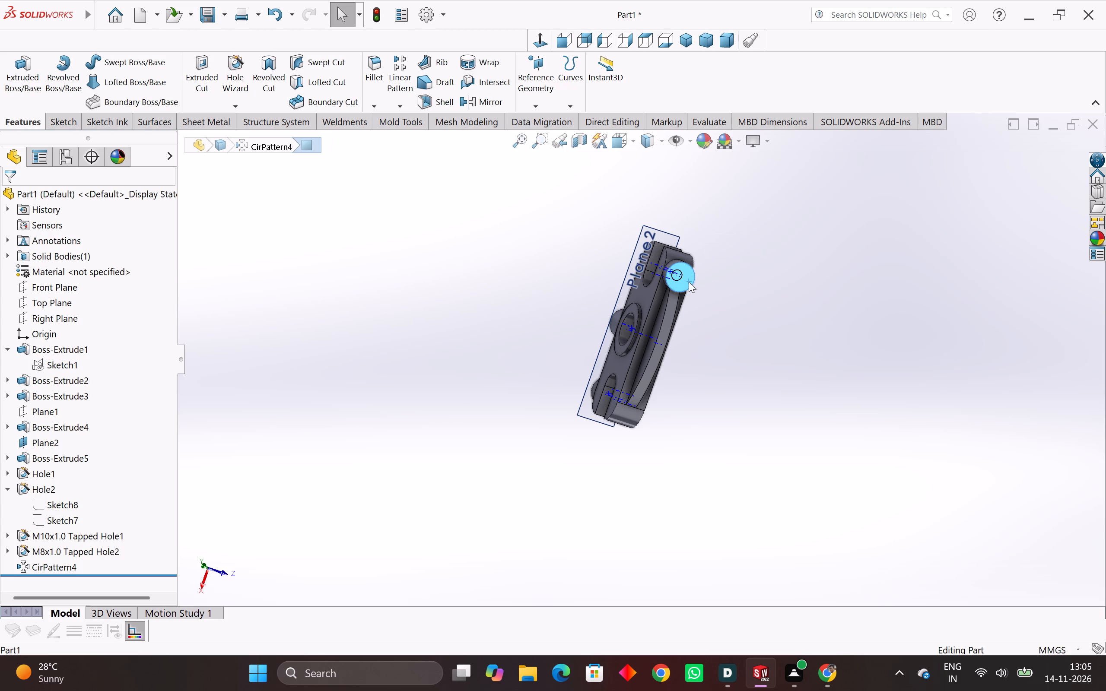
pyautogui.click(591, 228)
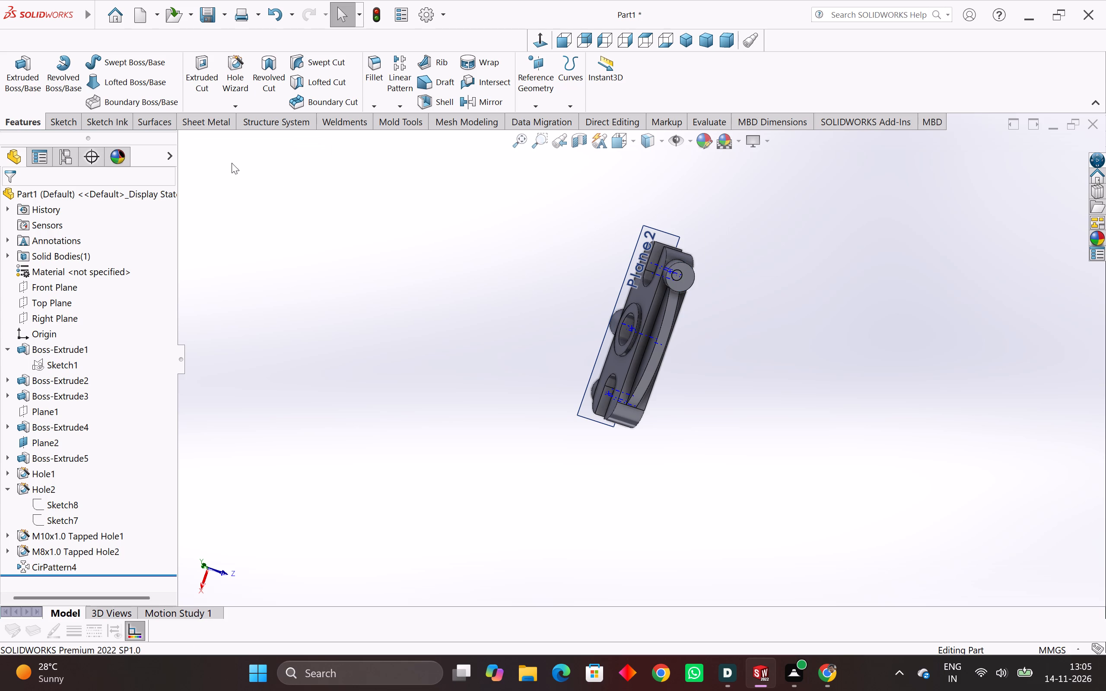
pyautogui.click(235, 71)
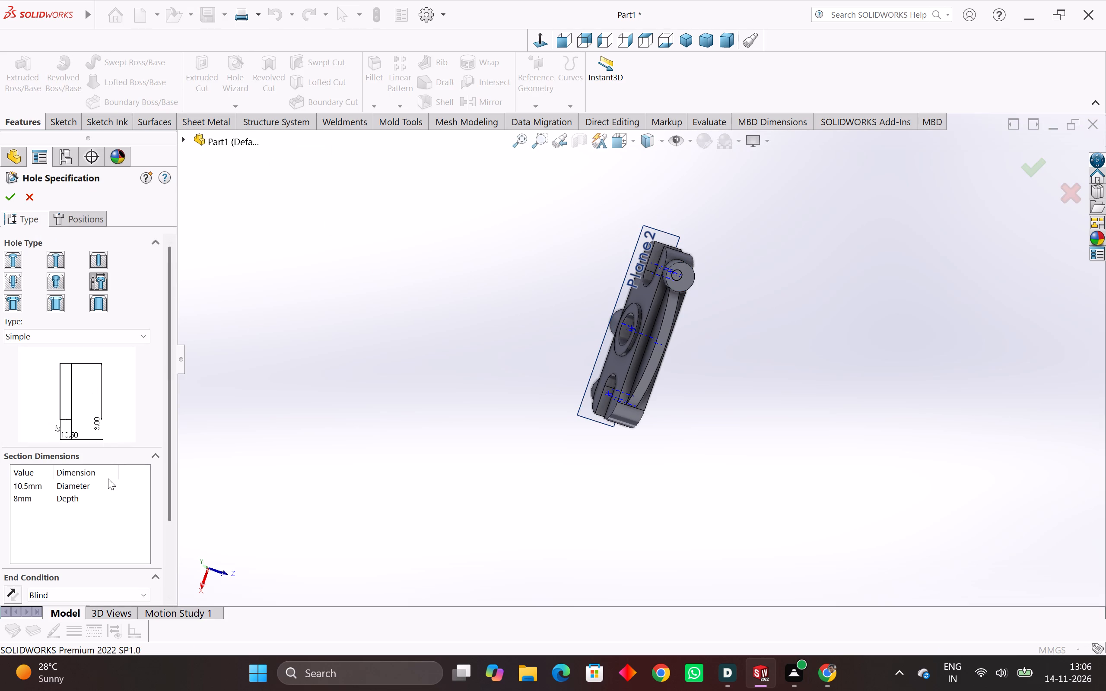
pyautogui.scroll(4, 689, 308)
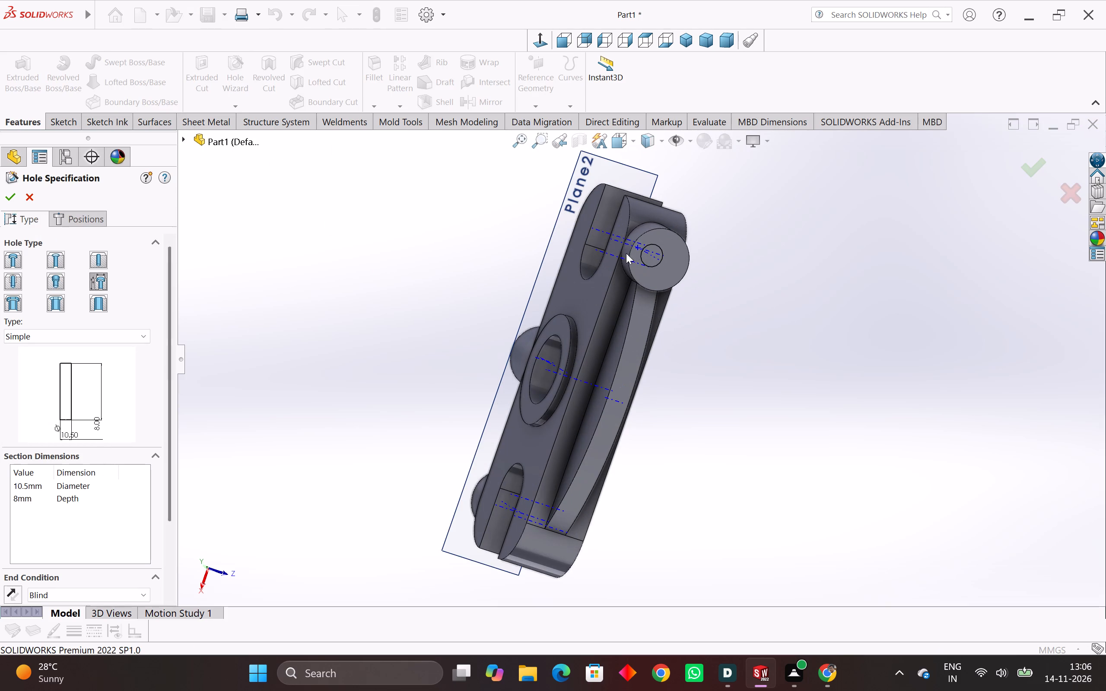
pyautogui.click(95, 213)
pyautogui.click(667, 251)
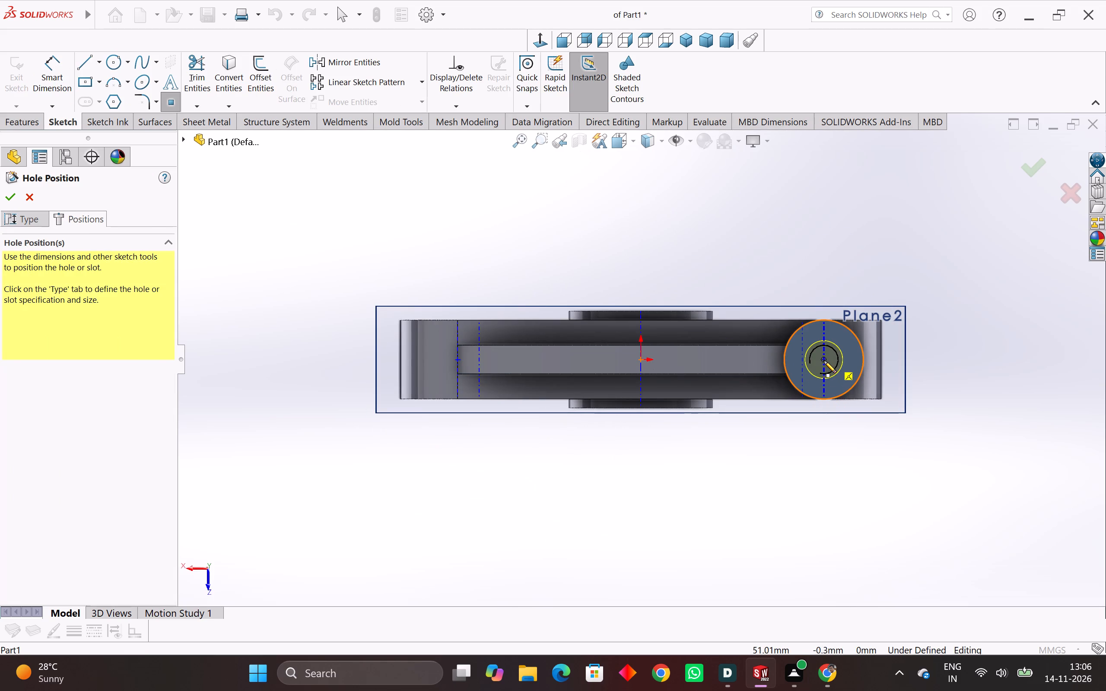
pyautogui.click(824, 361)
pyautogui.click(10, 199)
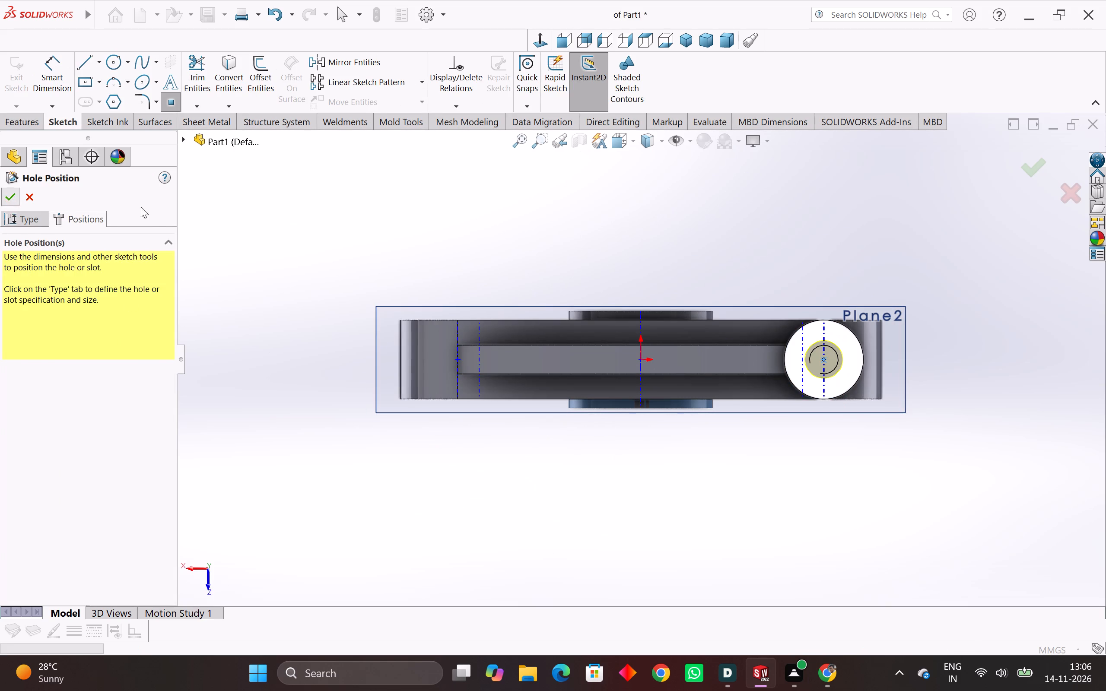
# Examine the new hole in the patterned boss and the adjoining slot walls from several sides.
pyautogui.moveTo(706, 328); pyautogui.dragTo(689, 371, button='middle')
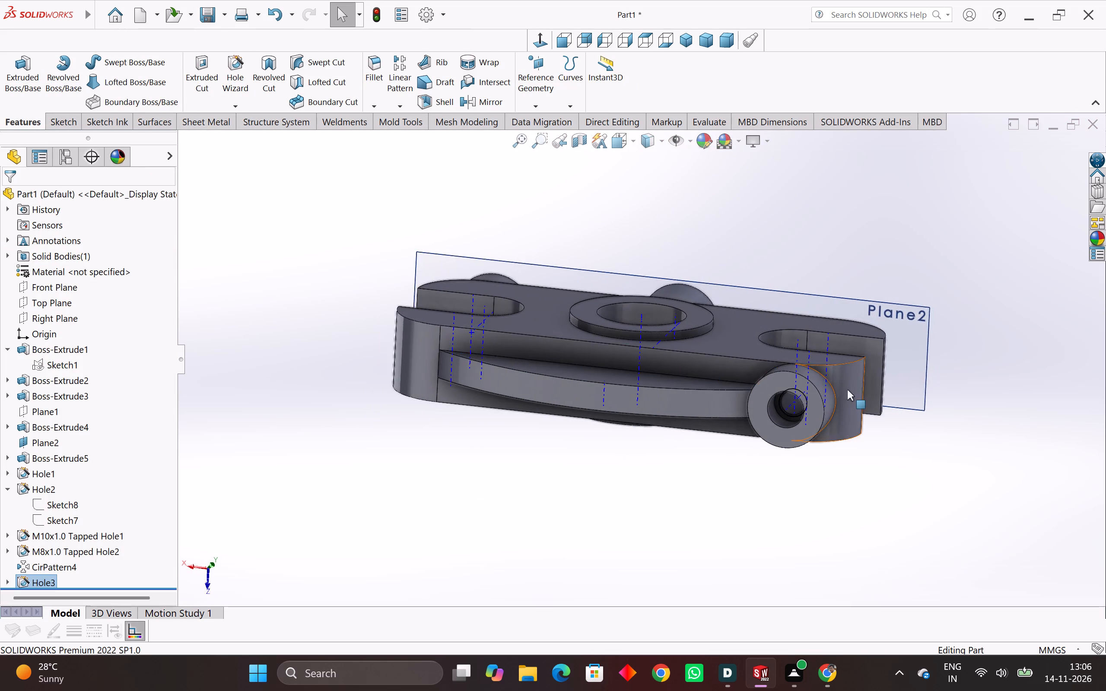
pyautogui.scroll(4, 848, 390)
pyautogui.scroll(3, 654, 430)
pyautogui.moveTo(654, 430); pyautogui.dragTo(575, 394, button='middle')
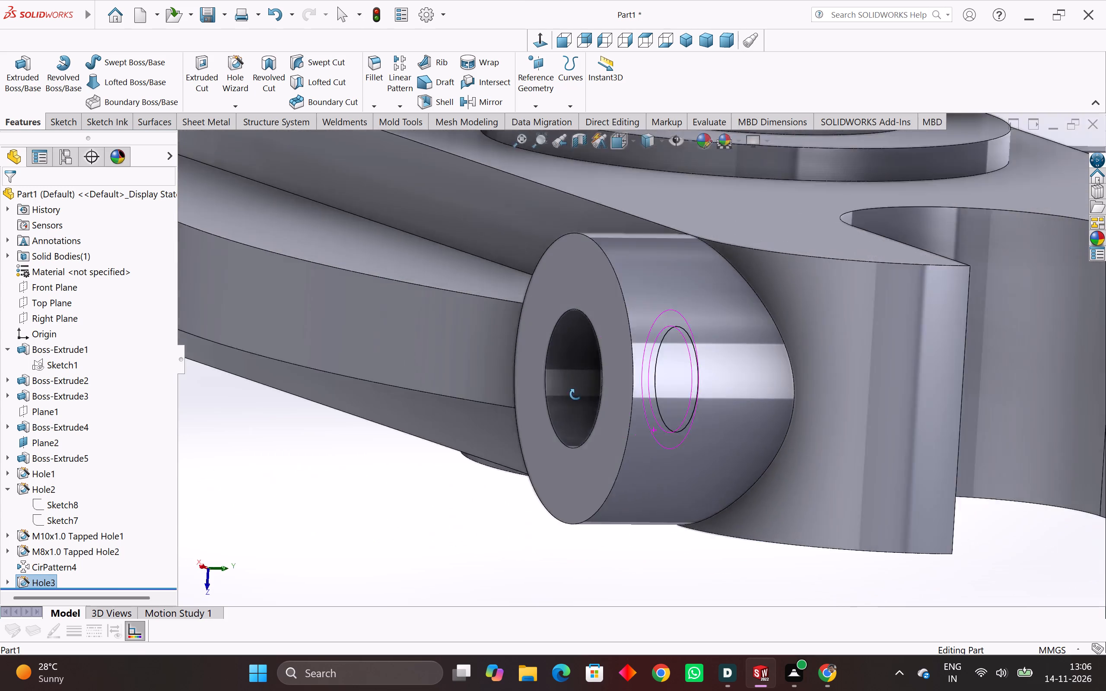
pyautogui.moveTo(575, 394); pyautogui.dragTo(442, 449, button='middle')
pyautogui.scroll(-1, 446, 456)
pyautogui.moveTo(505, 420); pyautogui.dragTo(543, 440, button='middle')
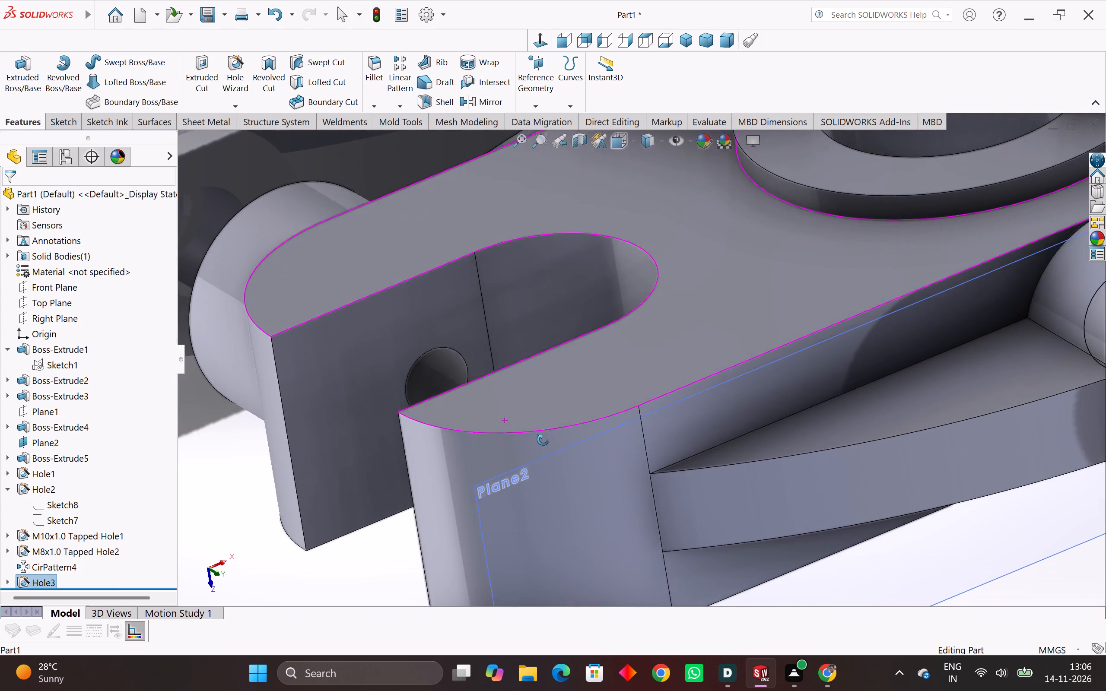
pyautogui.moveTo(543, 440); pyautogui.dragTo(543, 440, button='middle')
pyautogui.scroll(2, 507, 380)
pyautogui.scroll(-4, 421, 333)
pyautogui.moveTo(416, 330); pyautogui.dragTo(600, 415, button='middle')
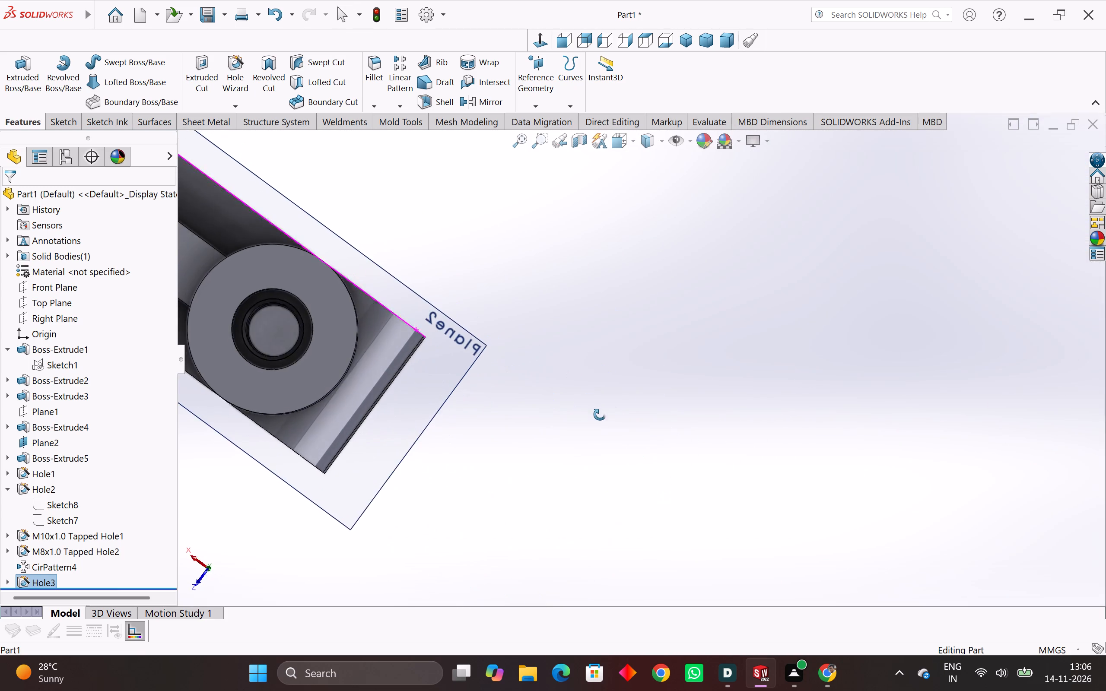
pyautogui.moveTo(600, 415); pyautogui.dragTo(589, 438, button='middle')
pyautogui.scroll(3, 239, 366)
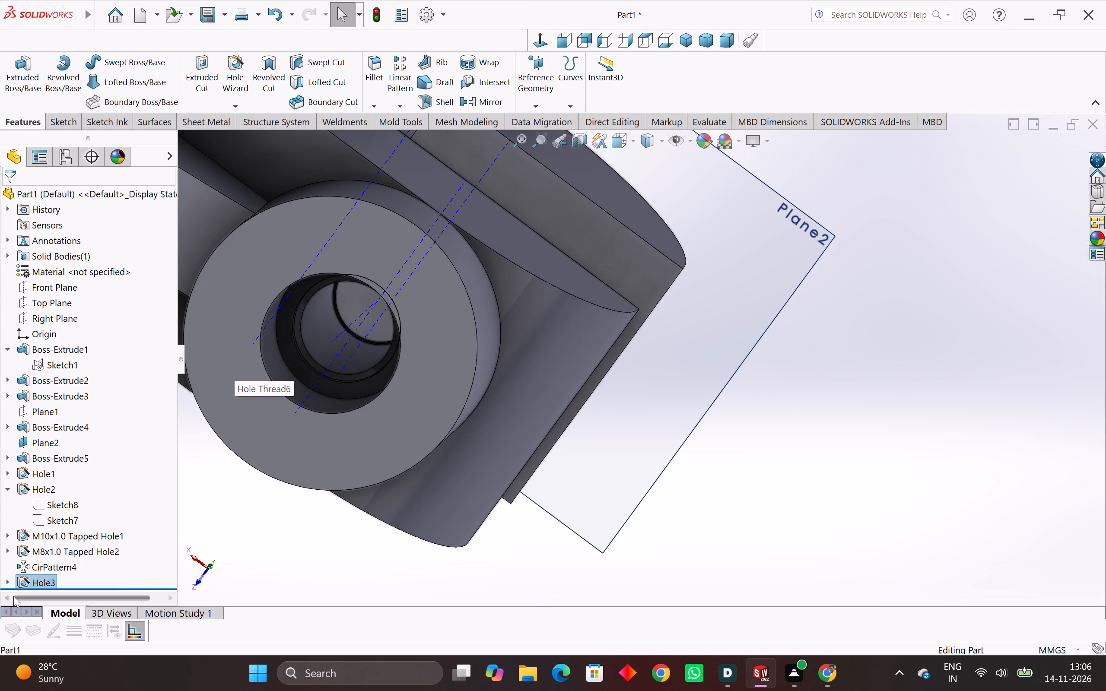
pyautogui.rightClick(41, 578)
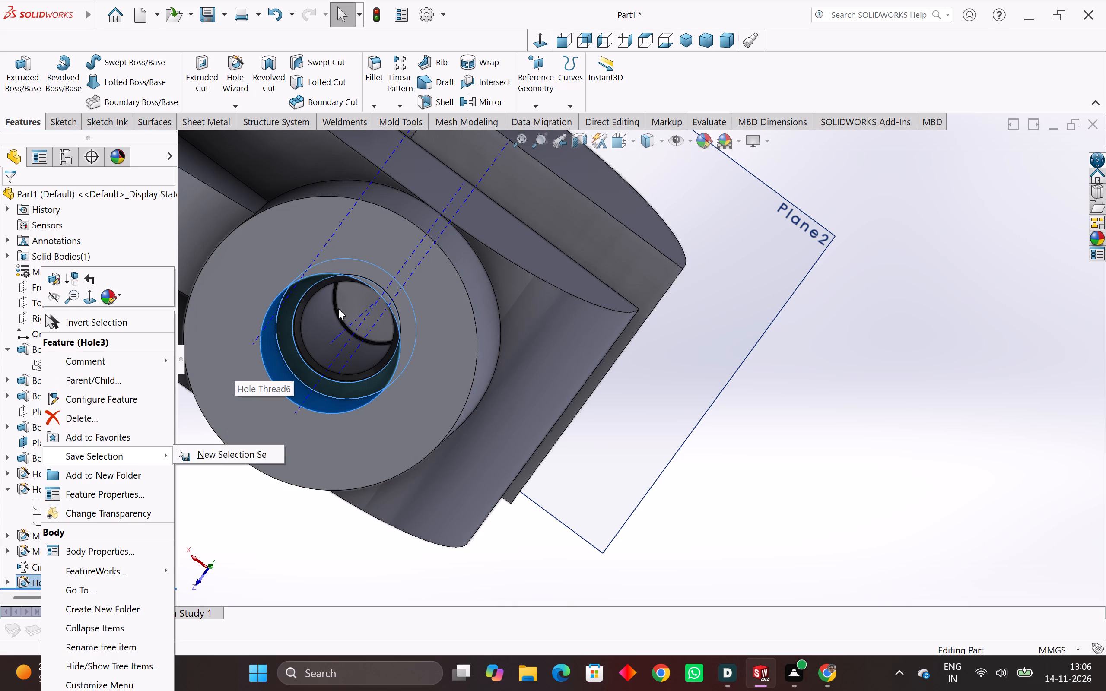
pyautogui.click(349, 304)
pyautogui.click(353, 310)
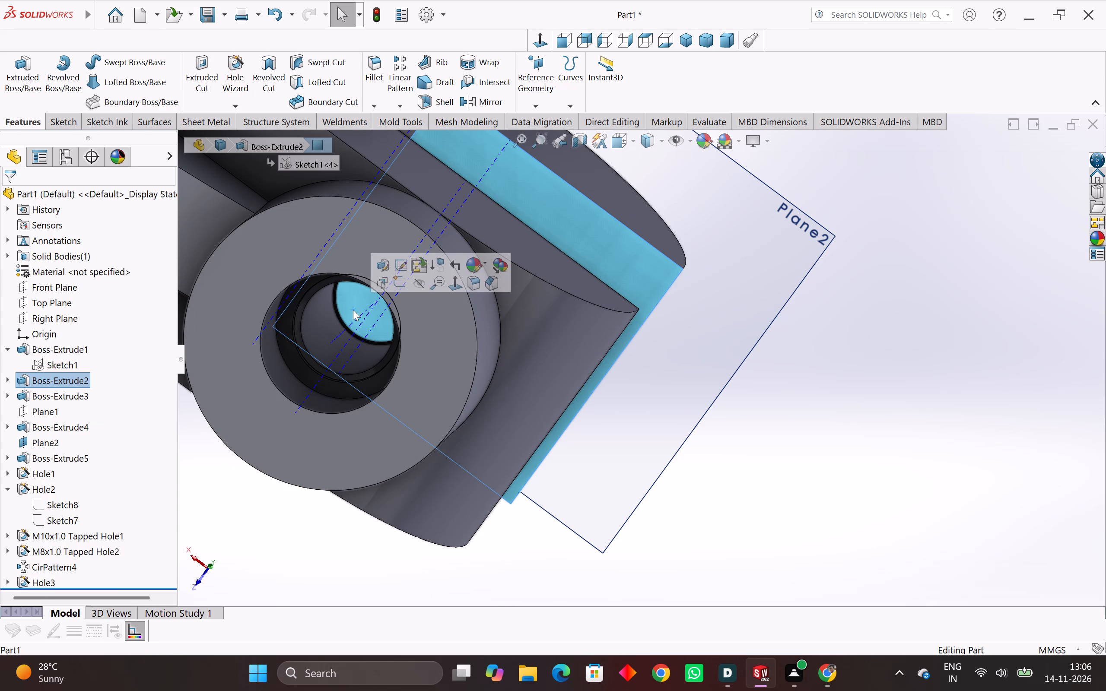
pyautogui.moveTo(365, 315); pyautogui.dragTo(312, 335, button='middle')
pyautogui.scroll(-7, 304, 339)
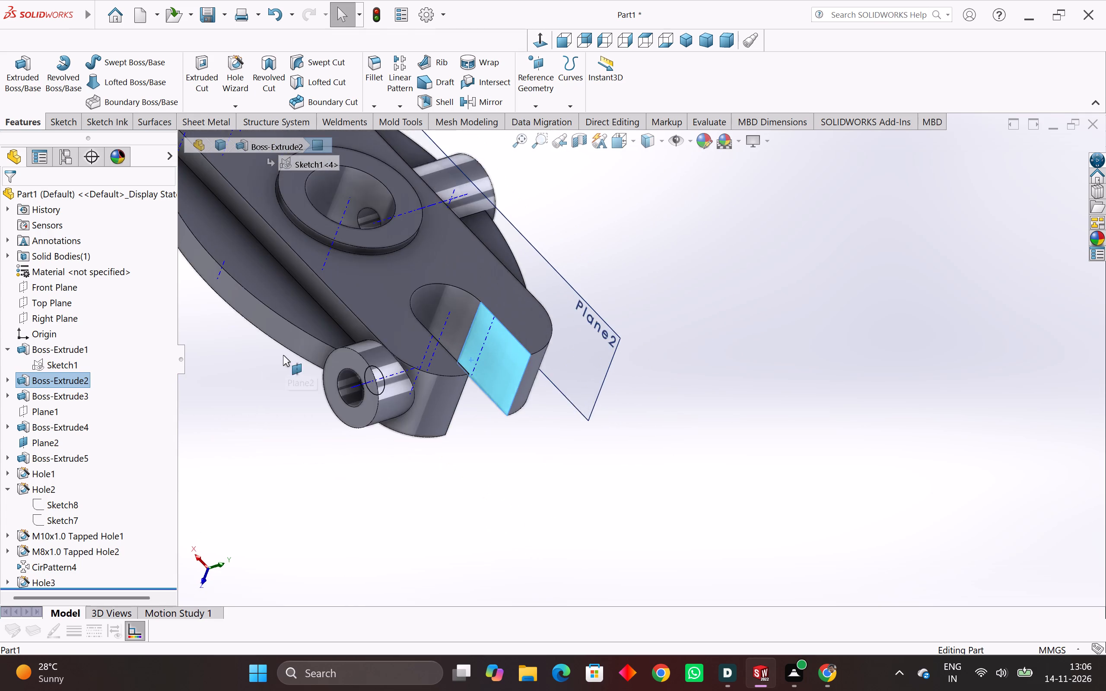
pyautogui.moveTo(279, 355); pyautogui.dragTo(106, 307, button='middle')
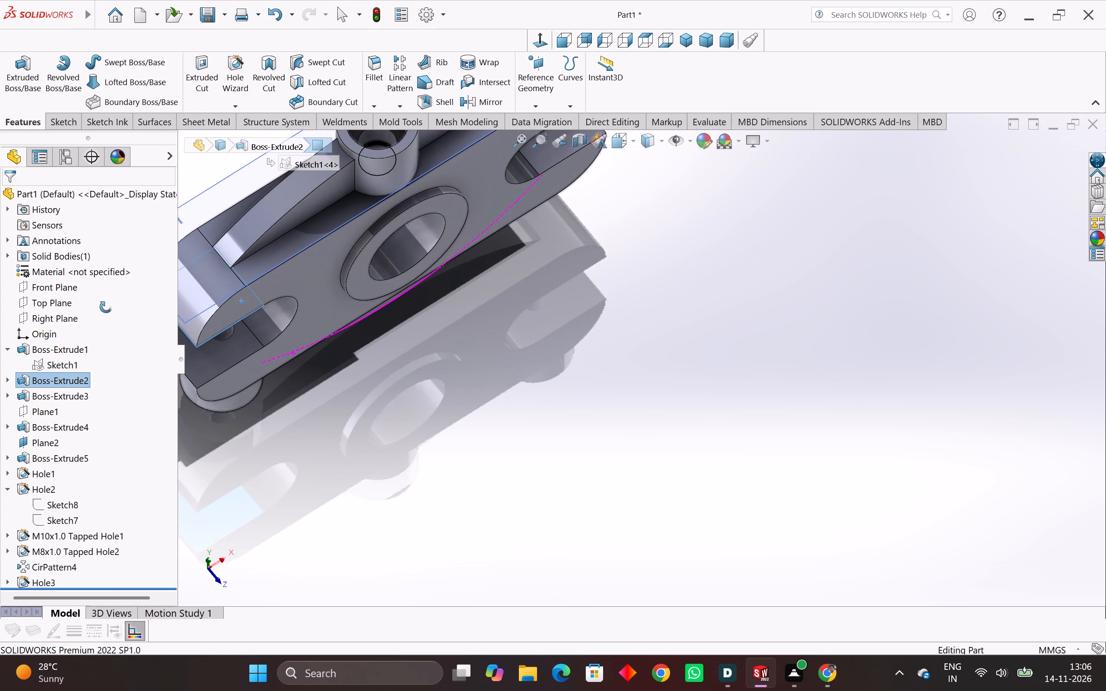
pyautogui.moveTo(106, 307); pyautogui.dragTo(105, 310, button='middle')
pyautogui.scroll(4, 209, 344)
pyautogui.scroll(2, 262, 346)
pyautogui.moveTo(262, 346); pyautogui.dragTo(254, 377, button='middle')
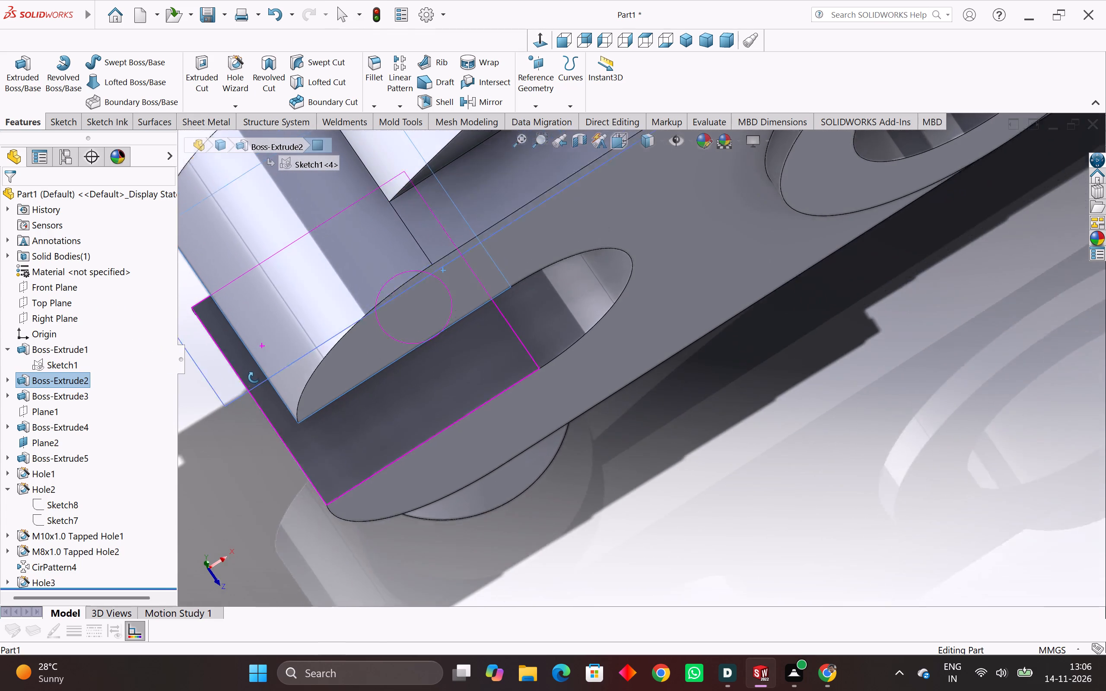
pyautogui.moveTo(254, 377); pyautogui.dragTo(373, 609, button='middle')
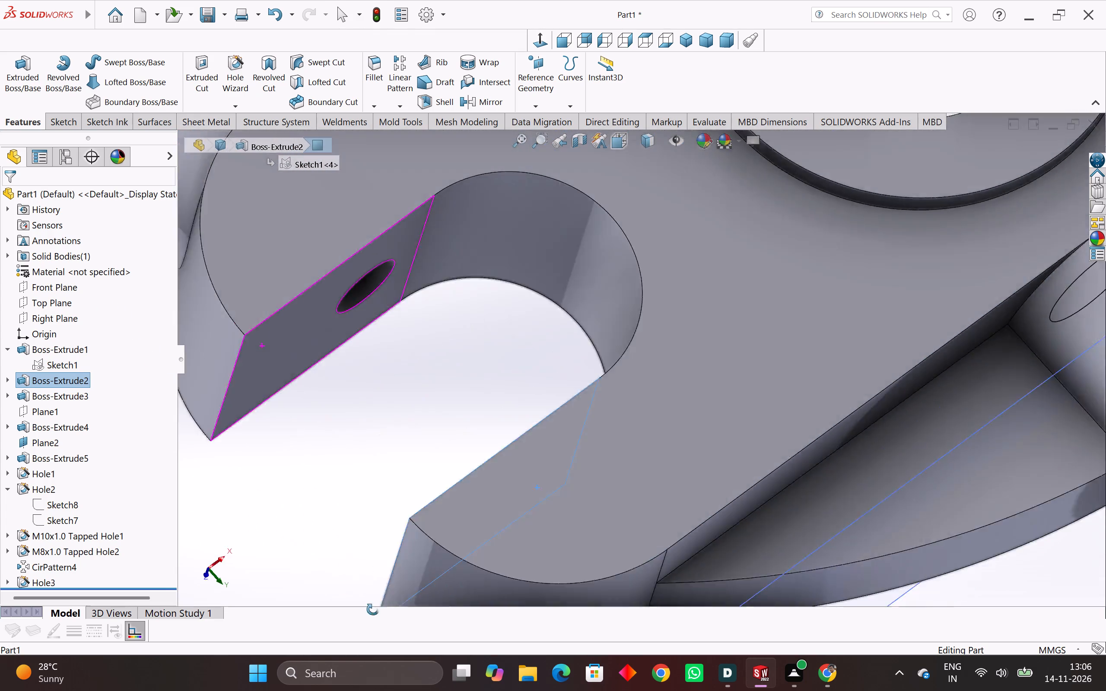
pyautogui.moveTo(373, 609); pyautogui.dragTo(451, 689, button='middle')
pyautogui.moveTo(310, 377); pyautogui.dragTo(330, 460, button='middle')
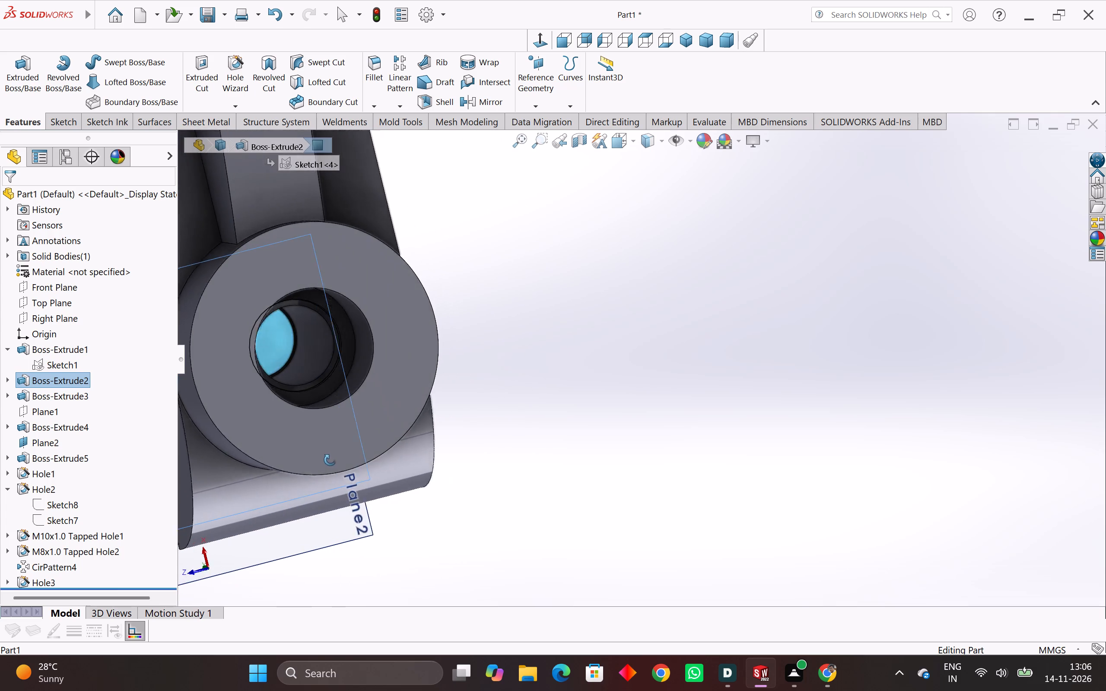
pyautogui.moveTo(330, 460); pyautogui.dragTo(317, 464, button='middle')
pyautogui.scroll(-3, 317, 449)
pyautogui.moveTo(317, 449); pyautogui.dragTo(276, 450, button='middle')
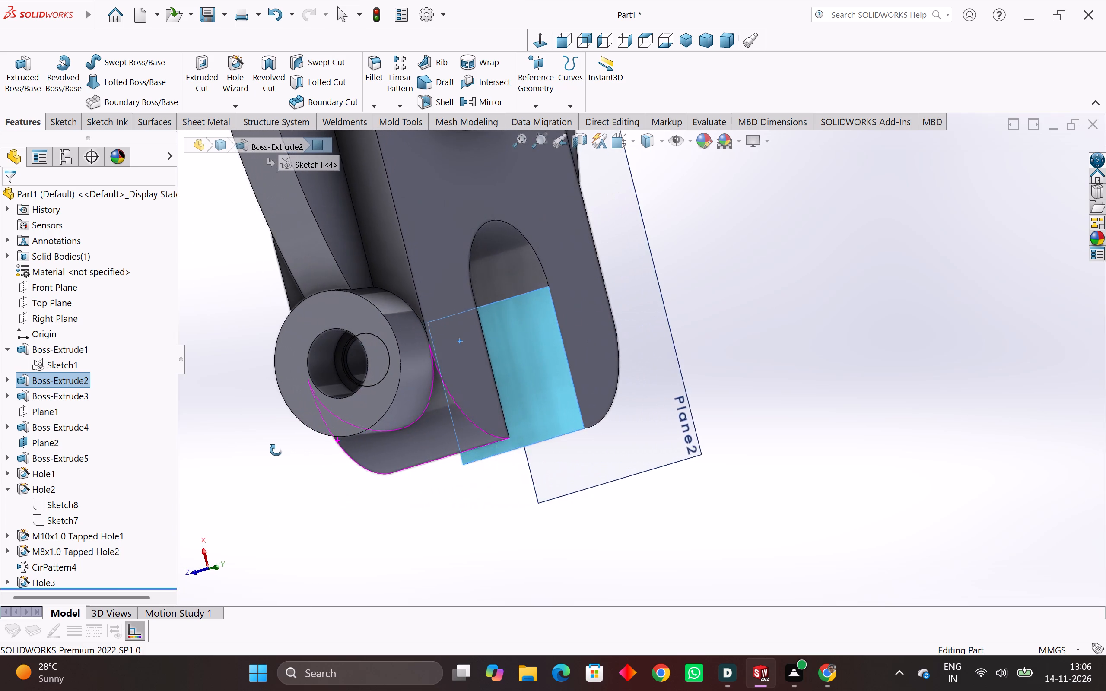
pyautogui.moveTo(276, 450); pyautogui.dragTo(313, 472, button='middle')
pyautogui.click(572, 260)
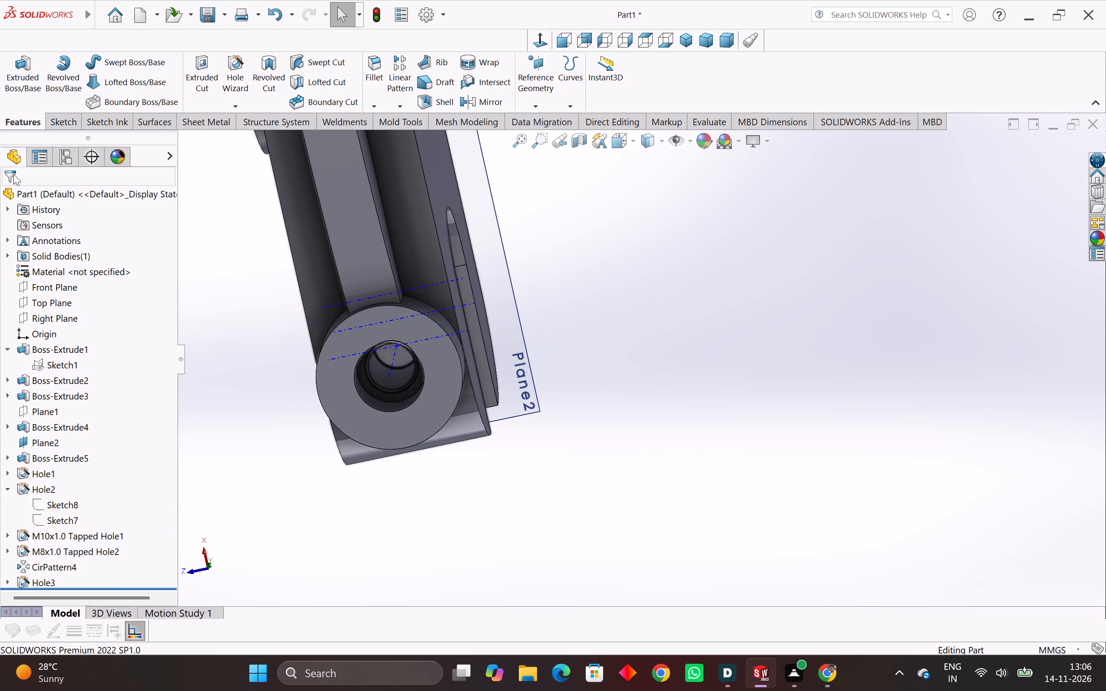
pyautogui.click(513, 165)
# Hide the reference plane Plane2.
pyautogui.scroll(-4, 580, 280)
pyautogui.moveTo(580, 280); pyautogui.dragTo(382, 383, button='middle')
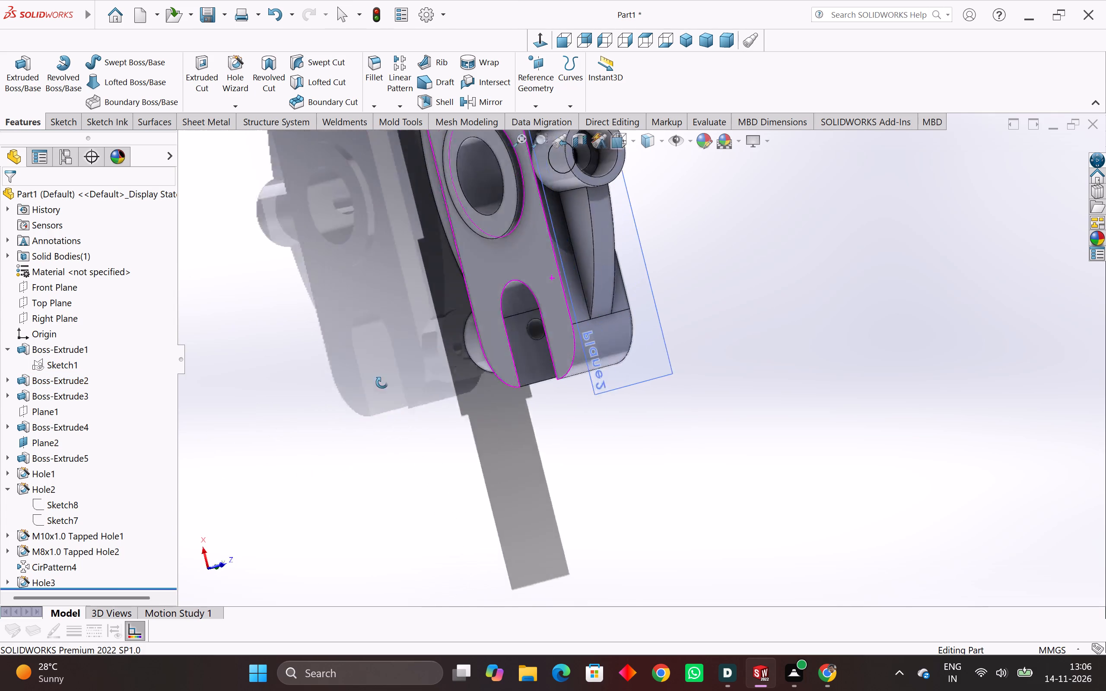
pyautogui.moveTo(382, 383); pyautogui.dragTo(406, 427, button='middle')
pyautogui.scroll(-6, 490, 404)
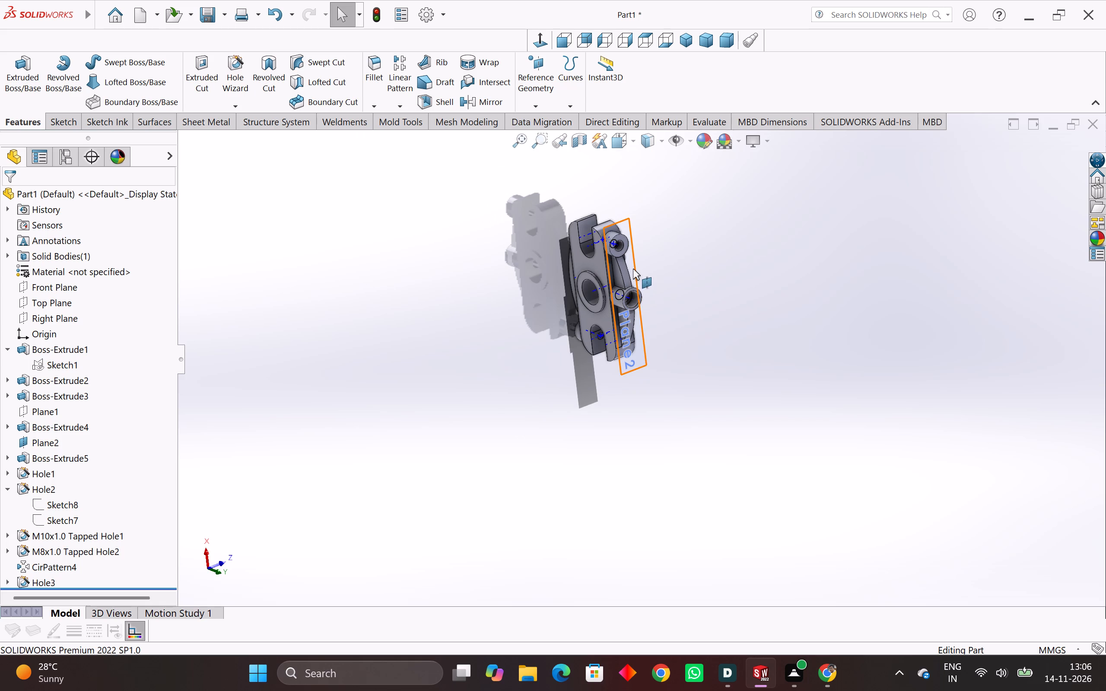
pyautogui.rightClick(633, 269)
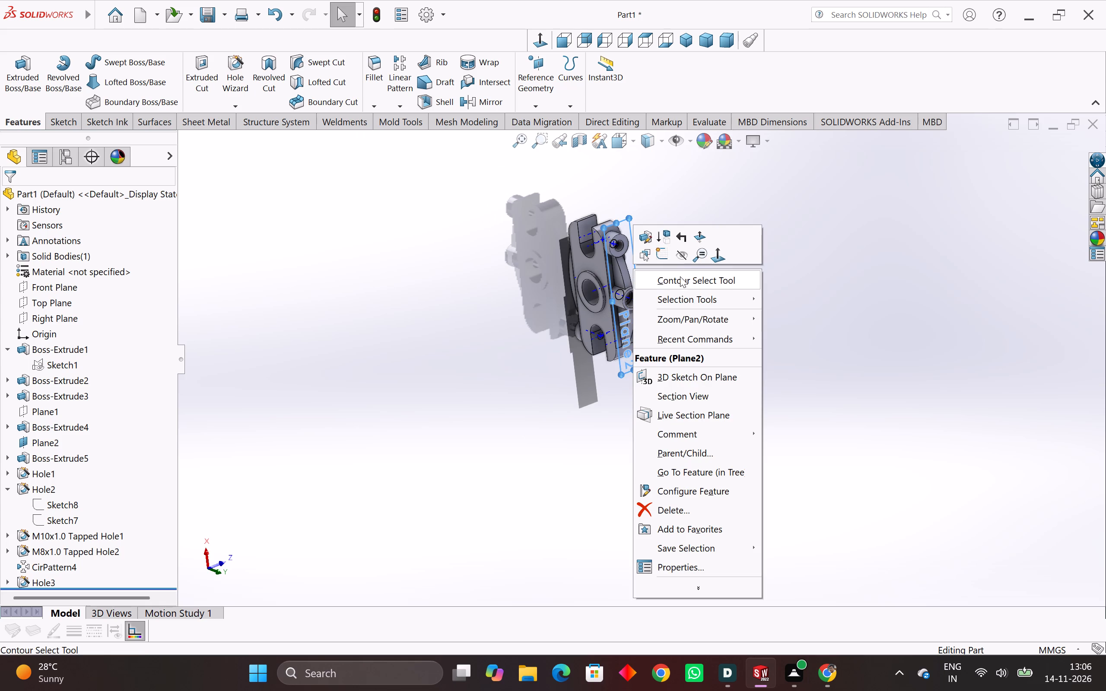
pyautogui.click(685, 254)
pyautogui.click(661, 269)
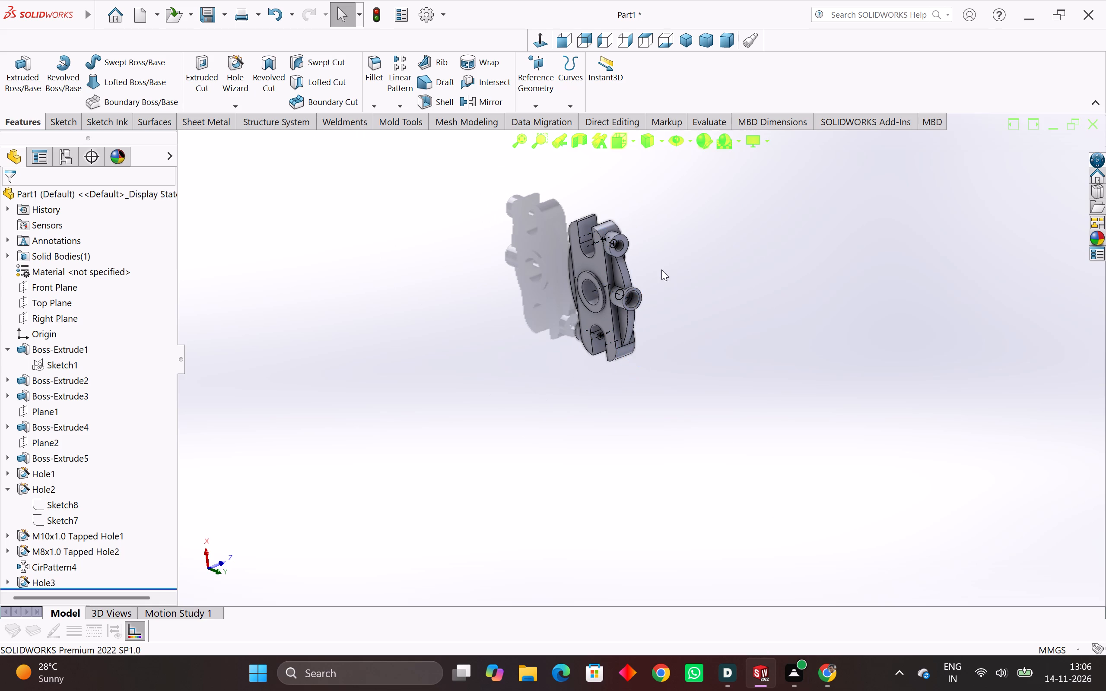
# Turn off the display of the temporary axes.
pyautogui.click(690, 141)
pyautogui.click(690, 179)
pyautogui.click(672, 186)
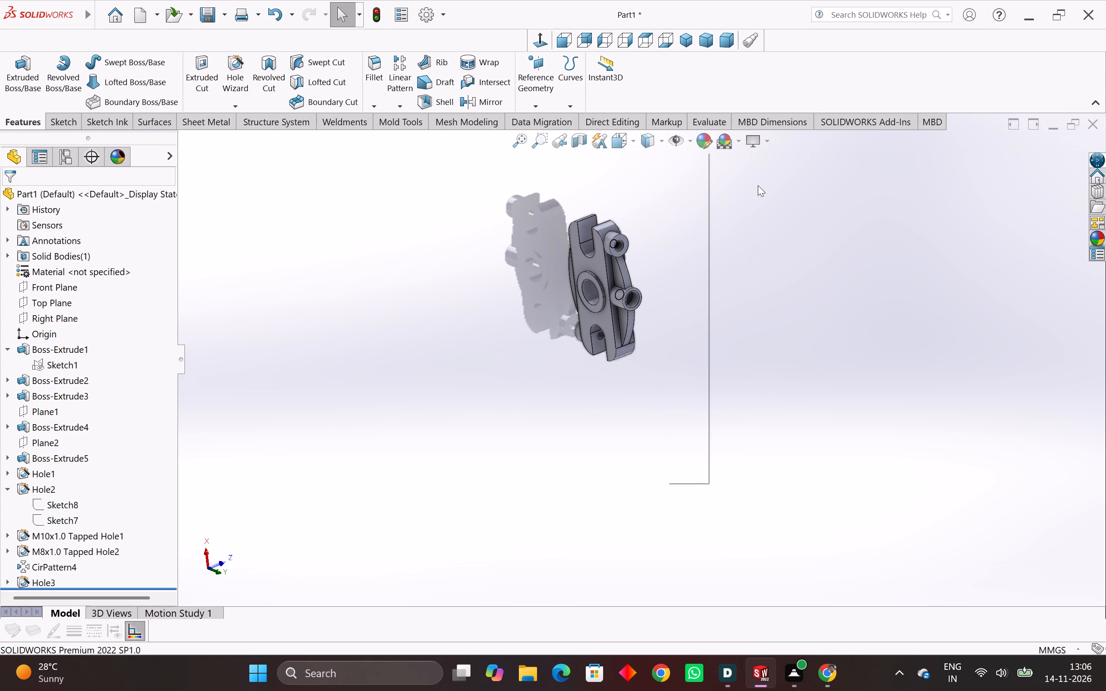
pyautogui.click(758, 185)
# Examine the stepped holes in the end boss and the middle boss.
pyautogui.moveTo(655, 271); pyautogui.dragTo(533, 313, button='middle')
pyautogui.scroll(3, 533, 315)
pyautogui.scroll(4, 562, 262)
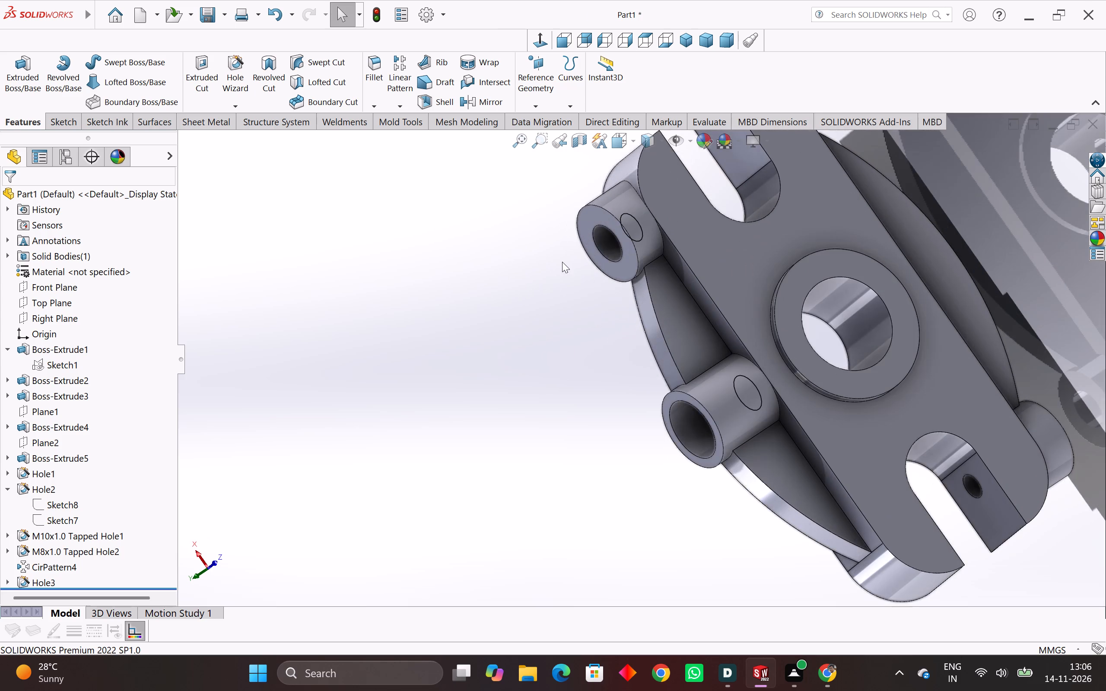
pyautogui.moveTo(608, 248); pyautogui.dragTo(680, 186, button='middle')
pyautogui.scroll(3, 666, 216)
pyautogui.scroll(-4, 652, 292)
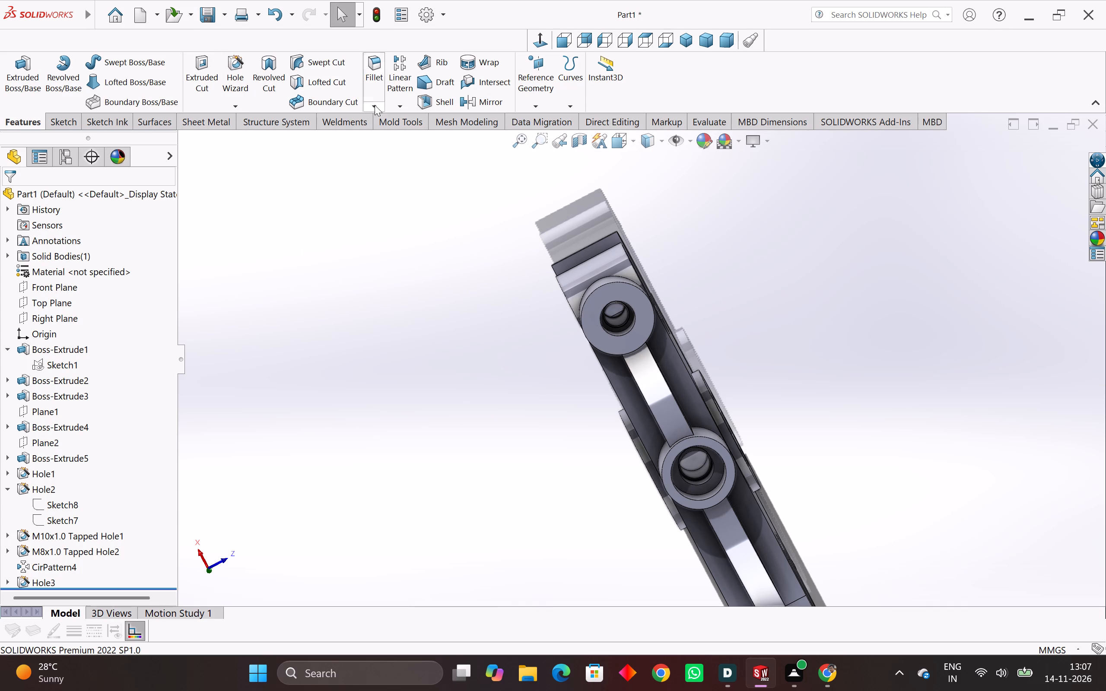
# Start a 2.5 mm fillet on the base edge of one side's raised central ring, dropping the opposite ring's outer rim edge from the selection.
pyautogui.click(377, 67)
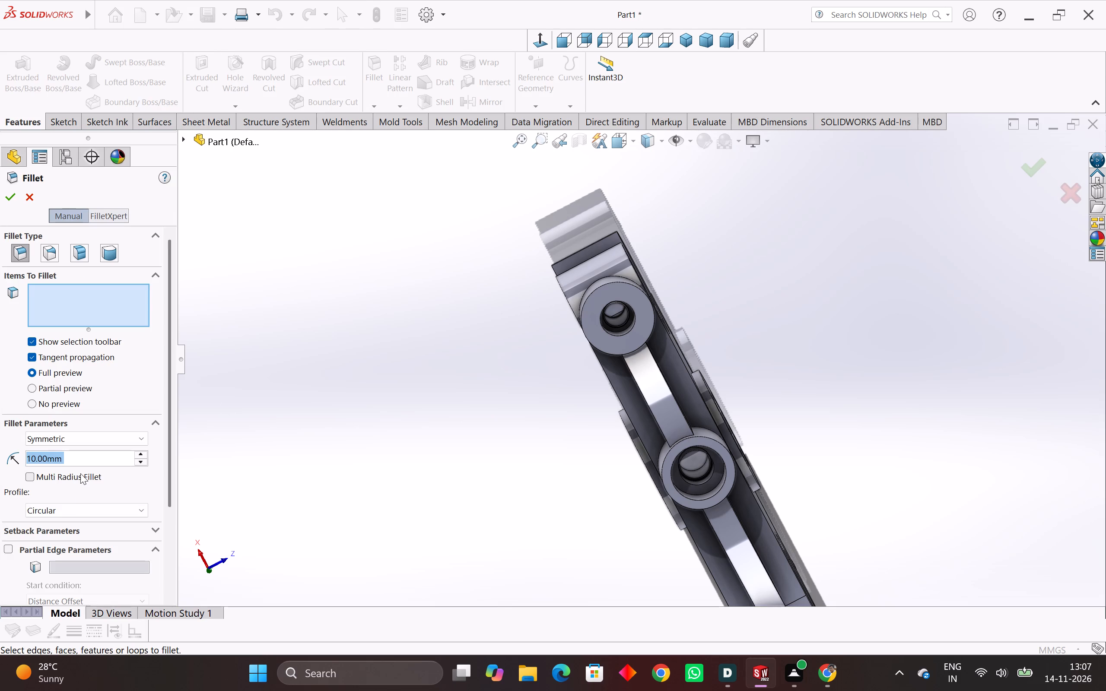
pyautogui.write('2.5')
pyautogui.press('Return')
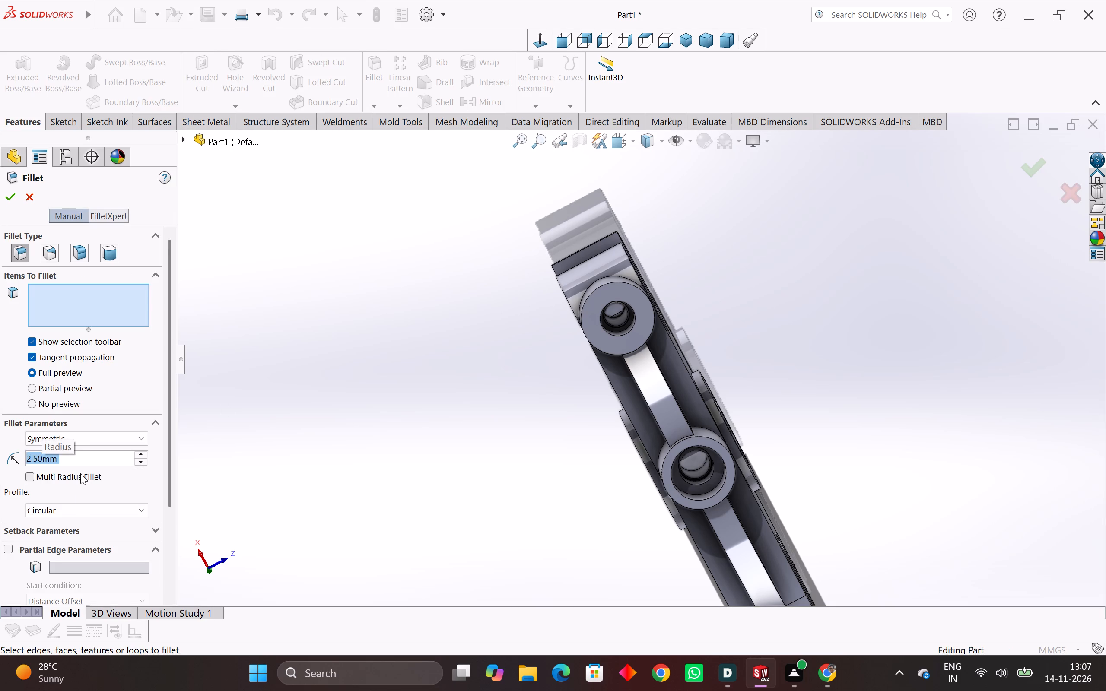
pyautogui.moveTo(494, 424); pyautogui.dragTo(429, 475, button='middle')
pyautogui.scroll(4, 652, 473)
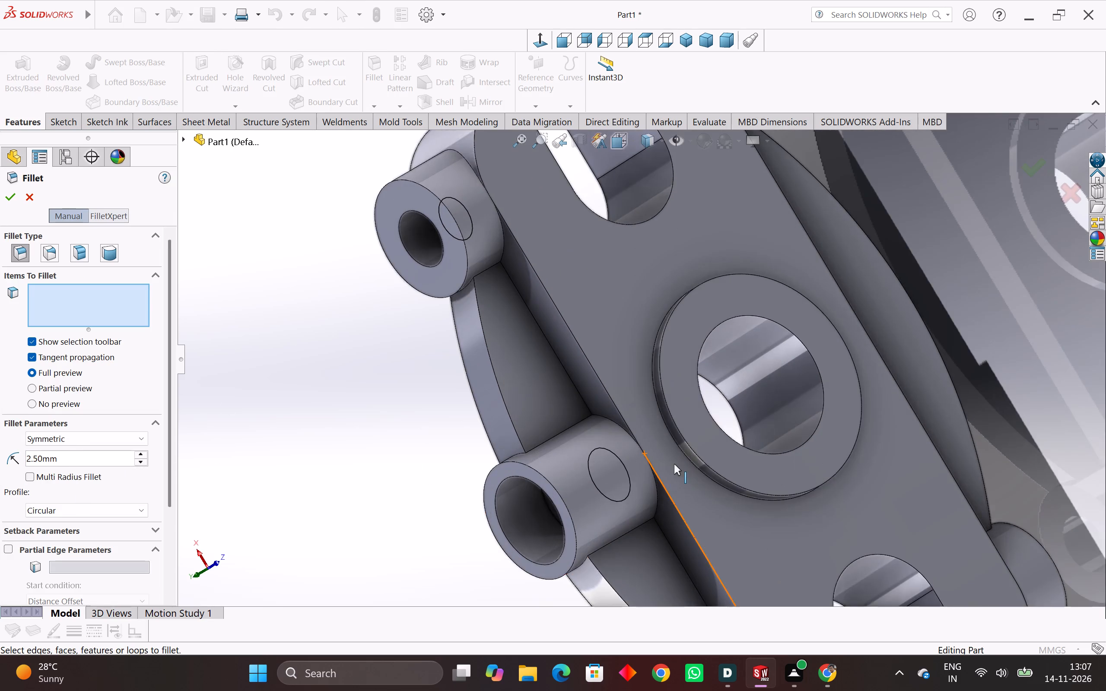
pyautogui.scroll(3, 674, 464)
pyautogui.click(702, 412)
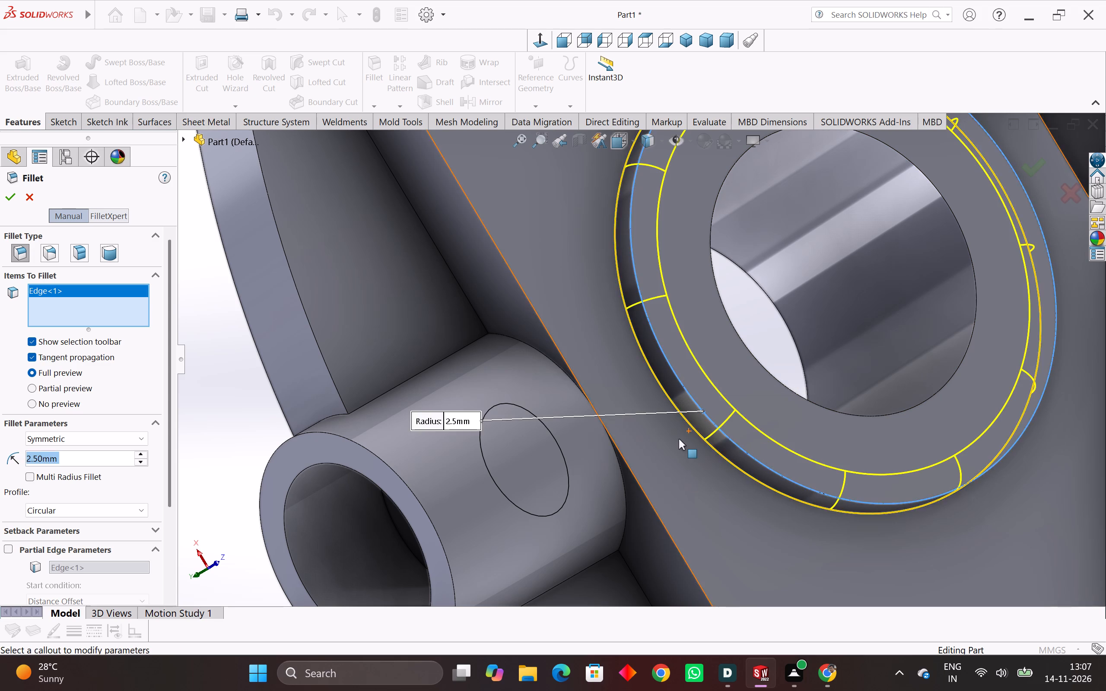
pyautogui.scroll(-3, 679, 439)
pyautogui.moveTo(656, 479); pyautogui.dragTo(707, 410, button='middle')
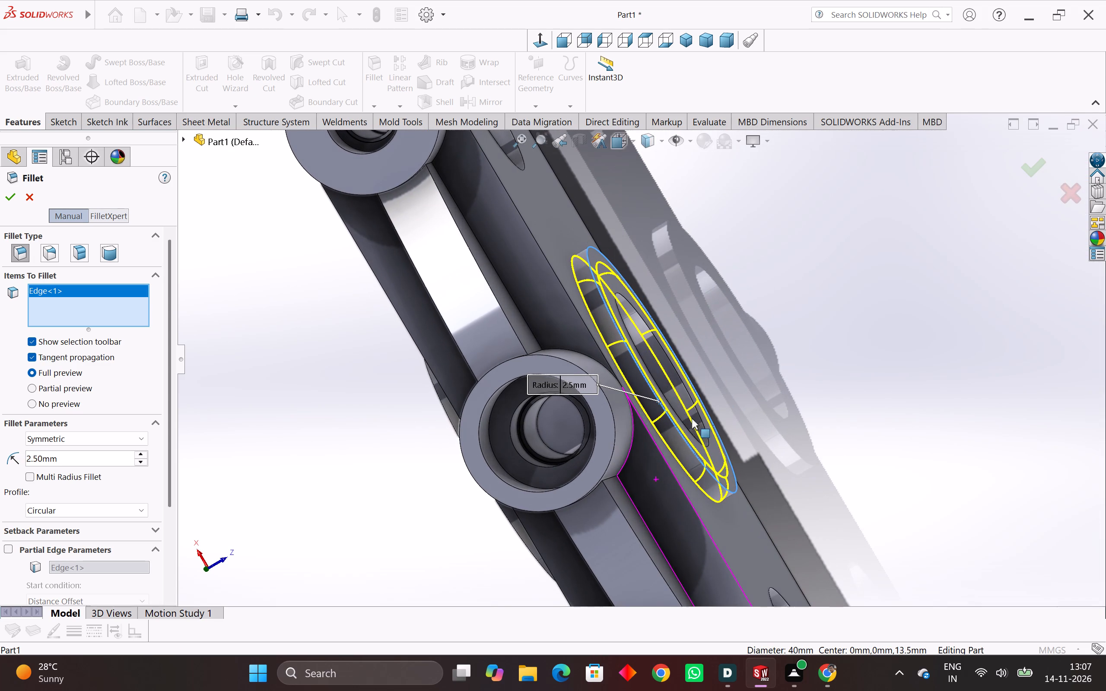
pyautogui.moveTo(582, 517); pyautogui.dragTo(657, 459, button='middle')
pyautogui.scroll(-2, 657, 460)
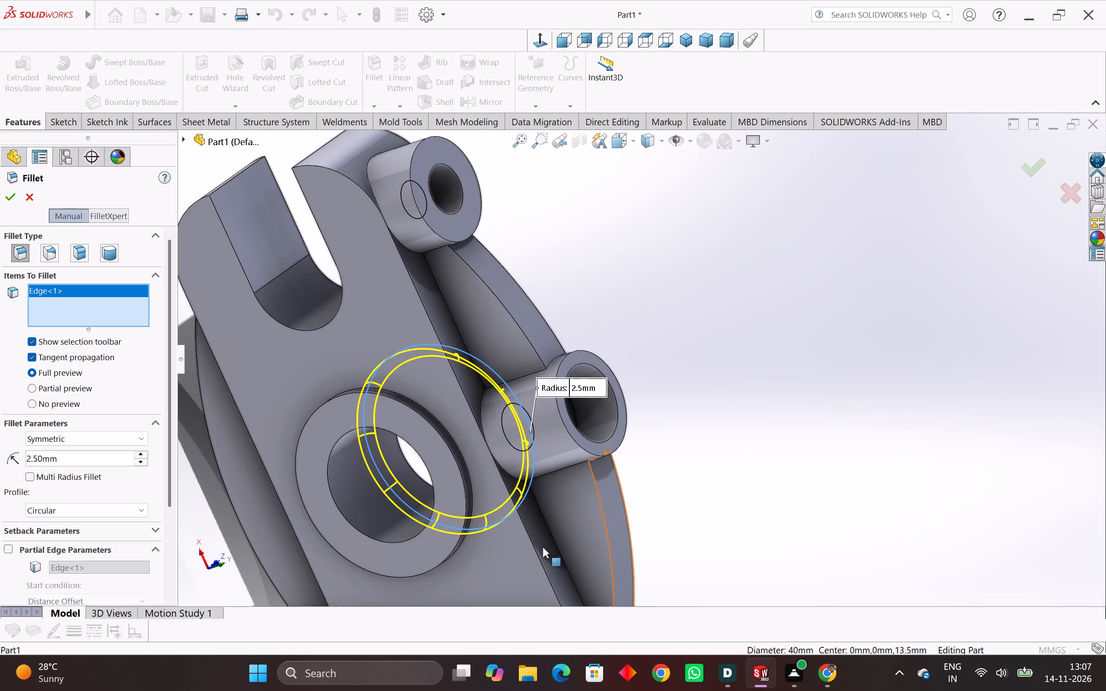
pyautogui.scroll(-1, 537, 547)
pyautogui.scroll(1, 495, 546)
pyautogui.moveTo(495, 546); pyautogui.dragTo(432, 431, button='middle')
pyautogui.scroll(4, 499, 436)
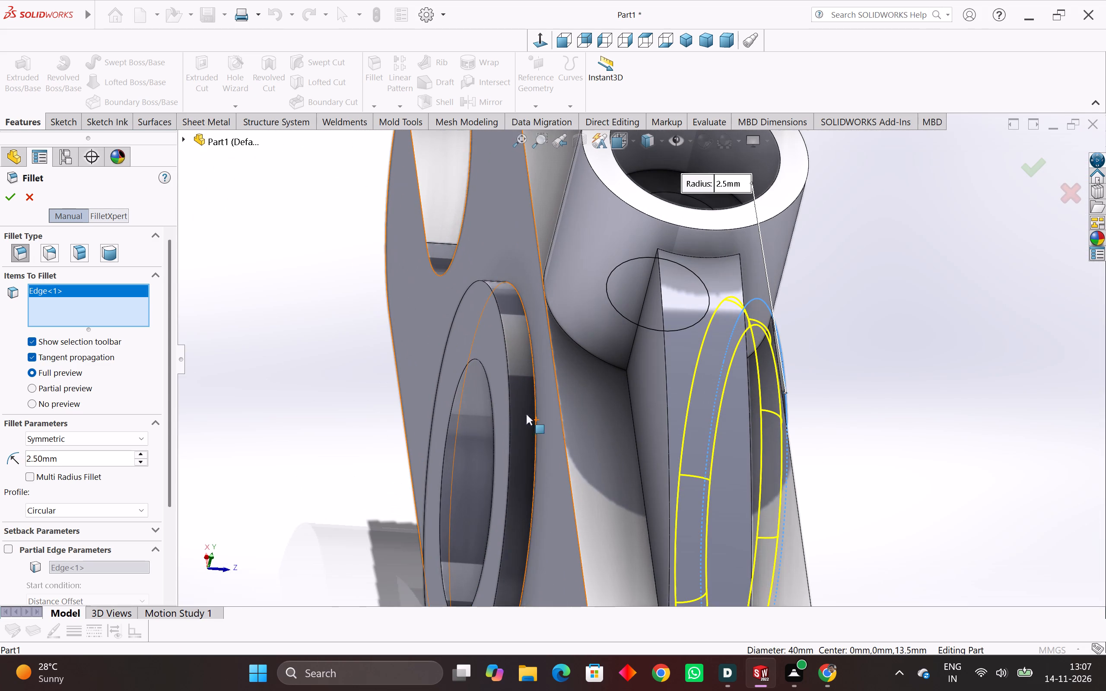
pyautogui.click(534, 390)
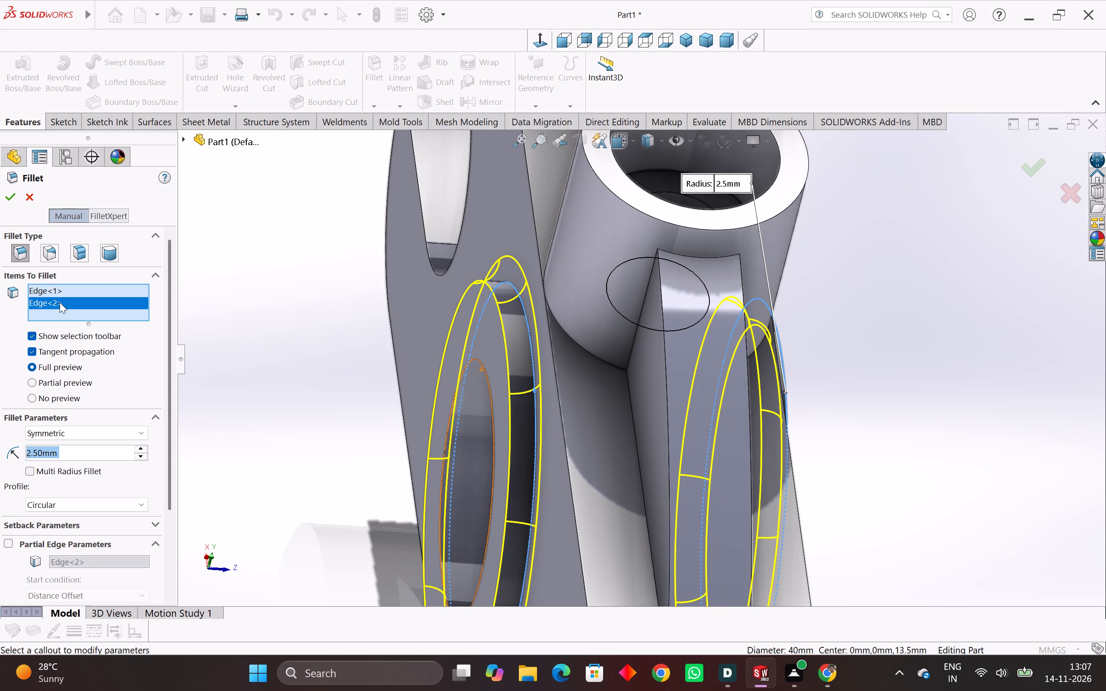
pyautogui.rightClick(48, 289)
pyautogui.click(88, 318)
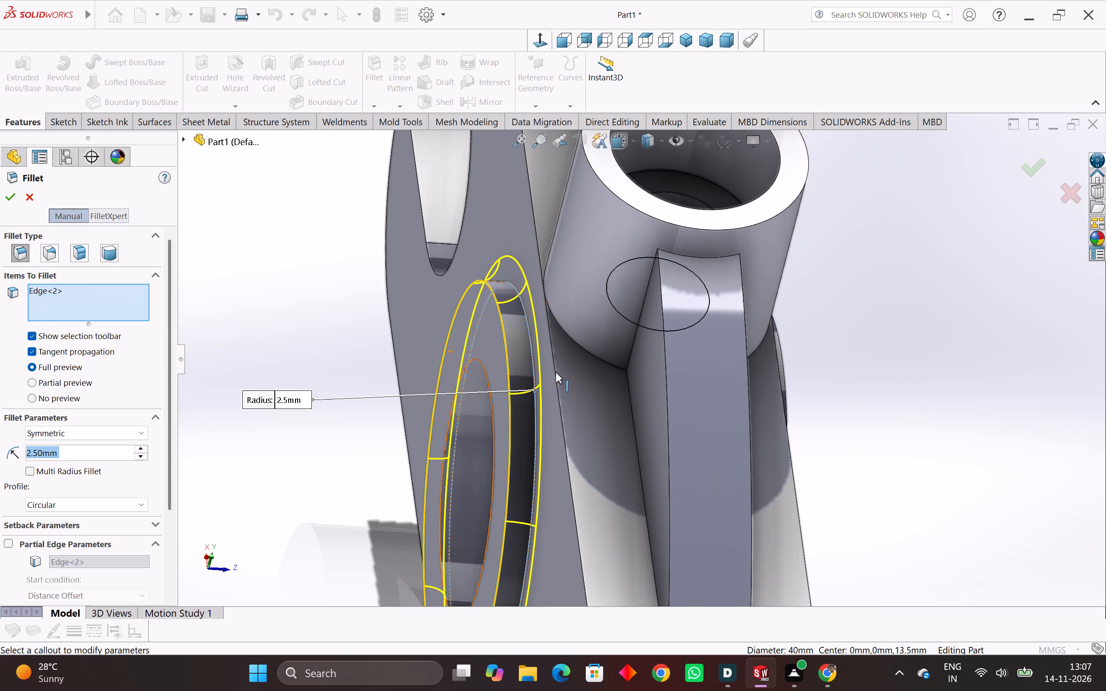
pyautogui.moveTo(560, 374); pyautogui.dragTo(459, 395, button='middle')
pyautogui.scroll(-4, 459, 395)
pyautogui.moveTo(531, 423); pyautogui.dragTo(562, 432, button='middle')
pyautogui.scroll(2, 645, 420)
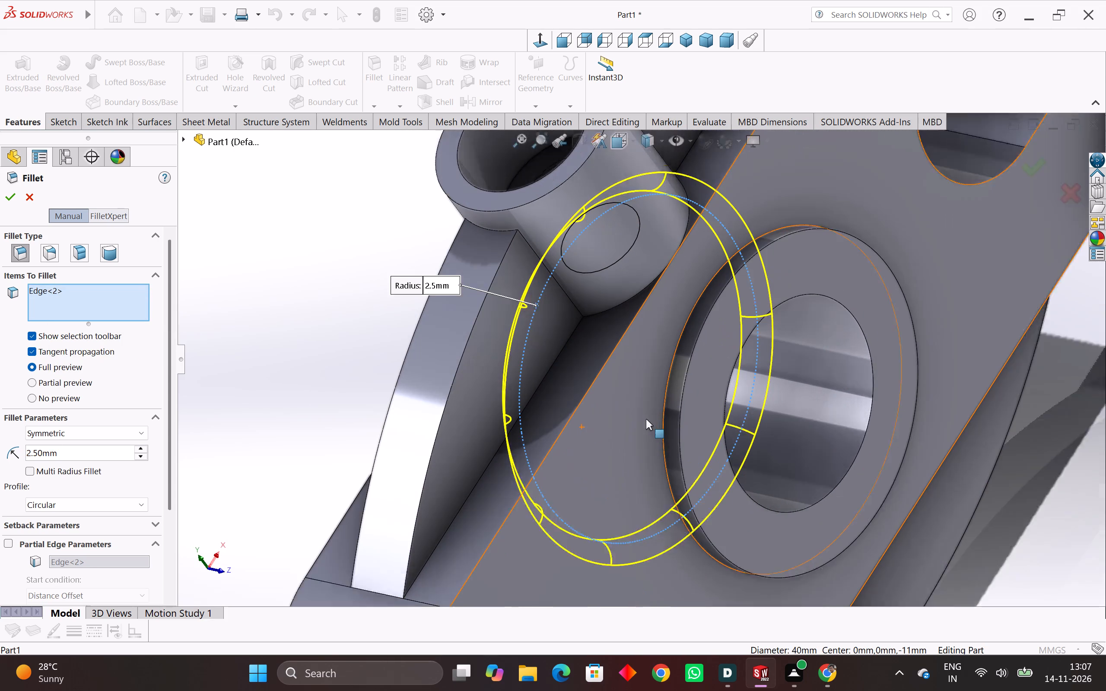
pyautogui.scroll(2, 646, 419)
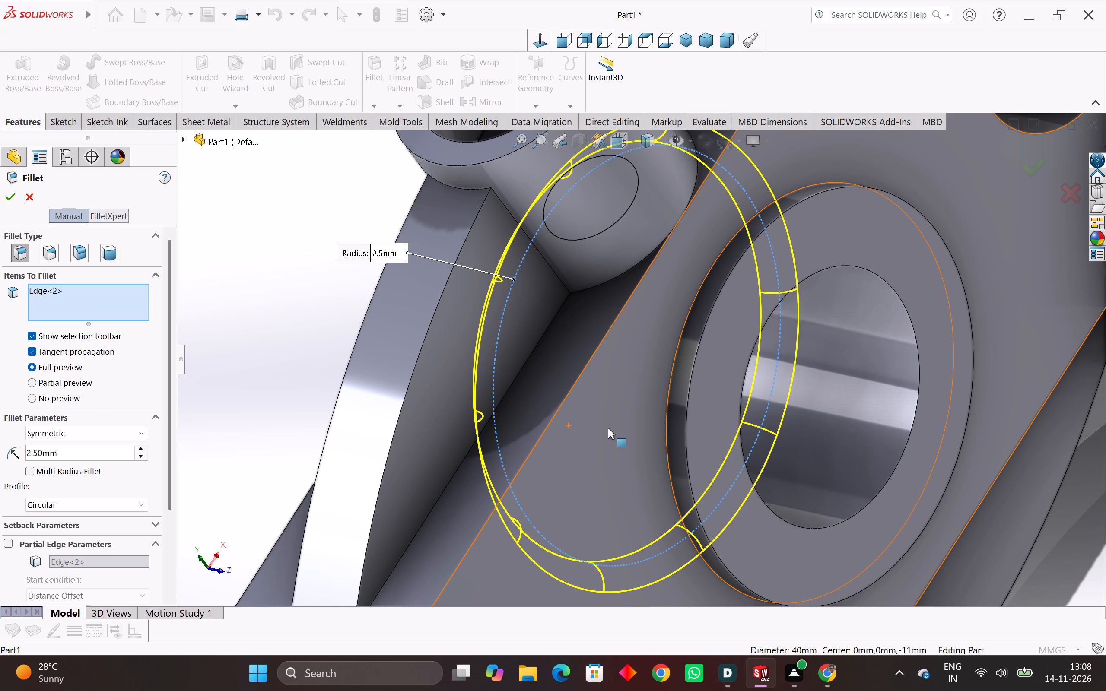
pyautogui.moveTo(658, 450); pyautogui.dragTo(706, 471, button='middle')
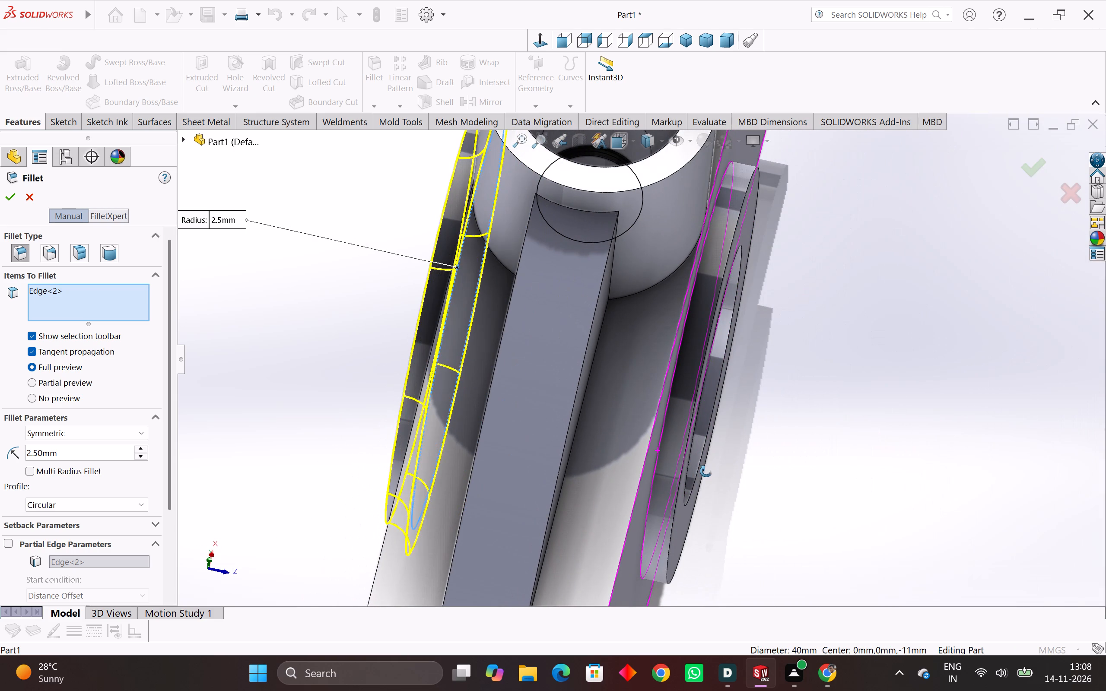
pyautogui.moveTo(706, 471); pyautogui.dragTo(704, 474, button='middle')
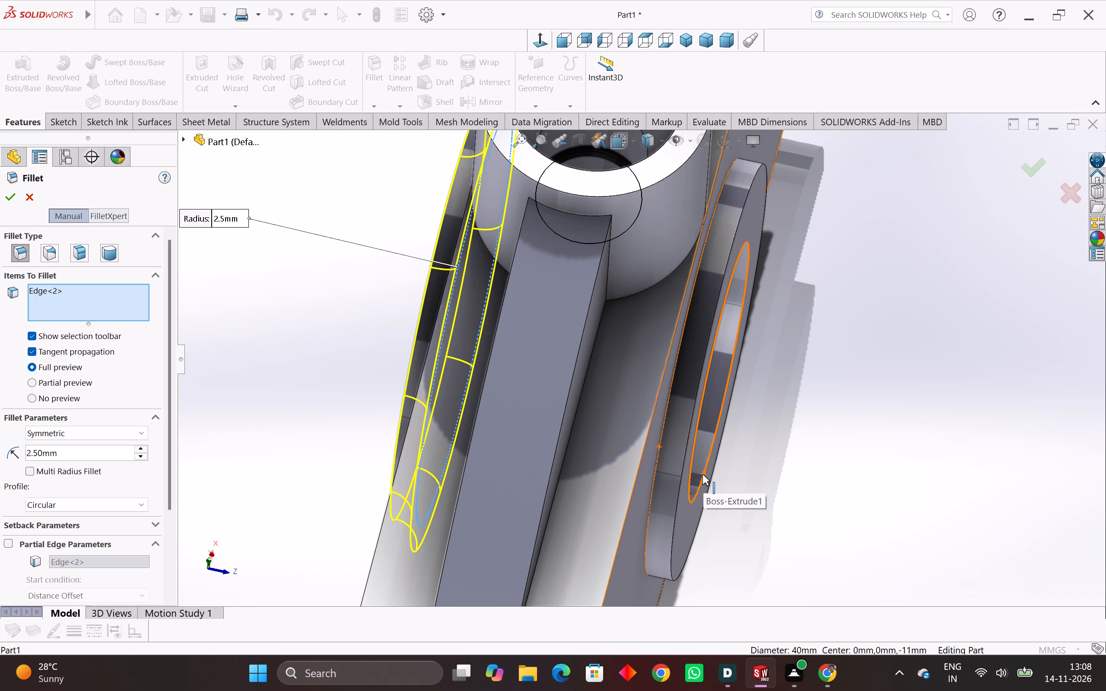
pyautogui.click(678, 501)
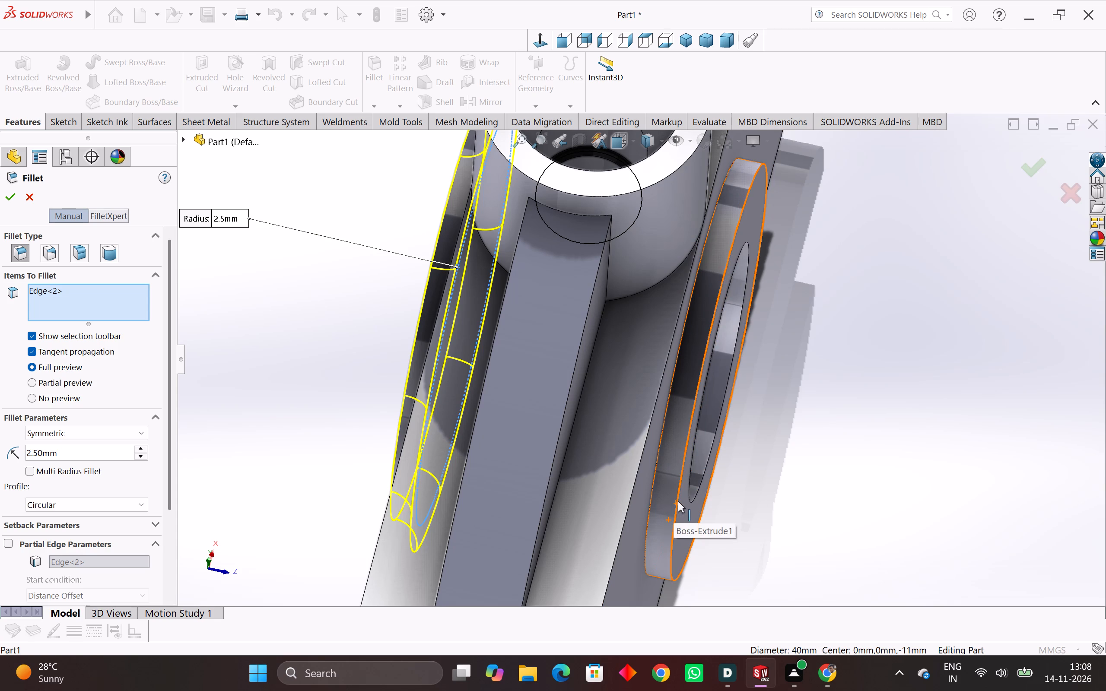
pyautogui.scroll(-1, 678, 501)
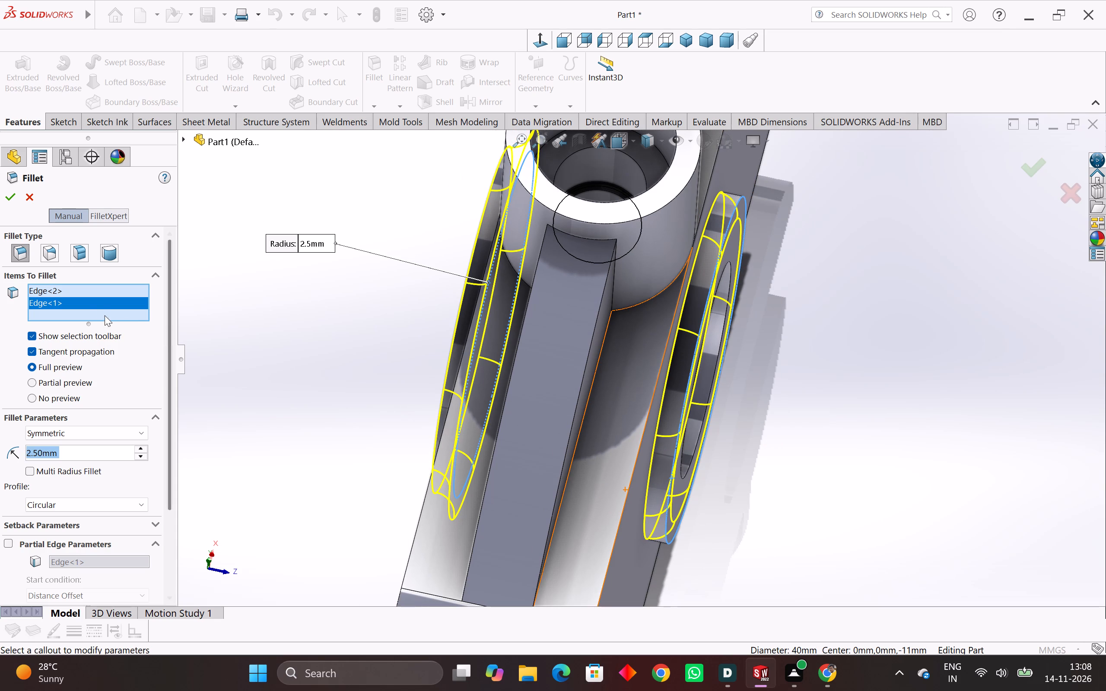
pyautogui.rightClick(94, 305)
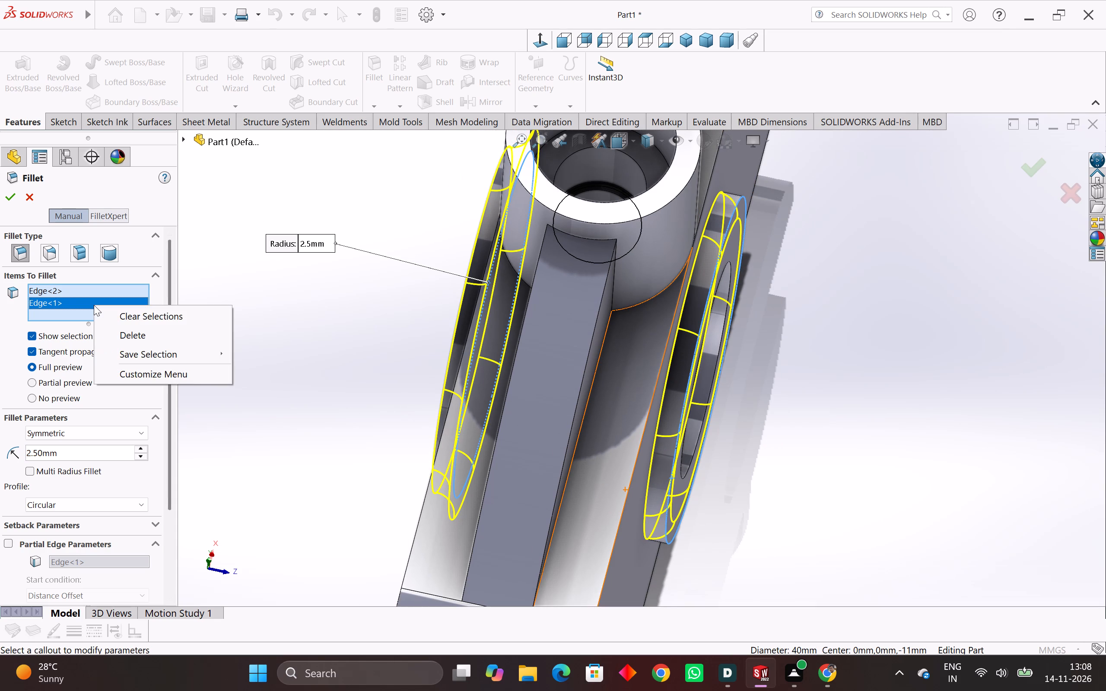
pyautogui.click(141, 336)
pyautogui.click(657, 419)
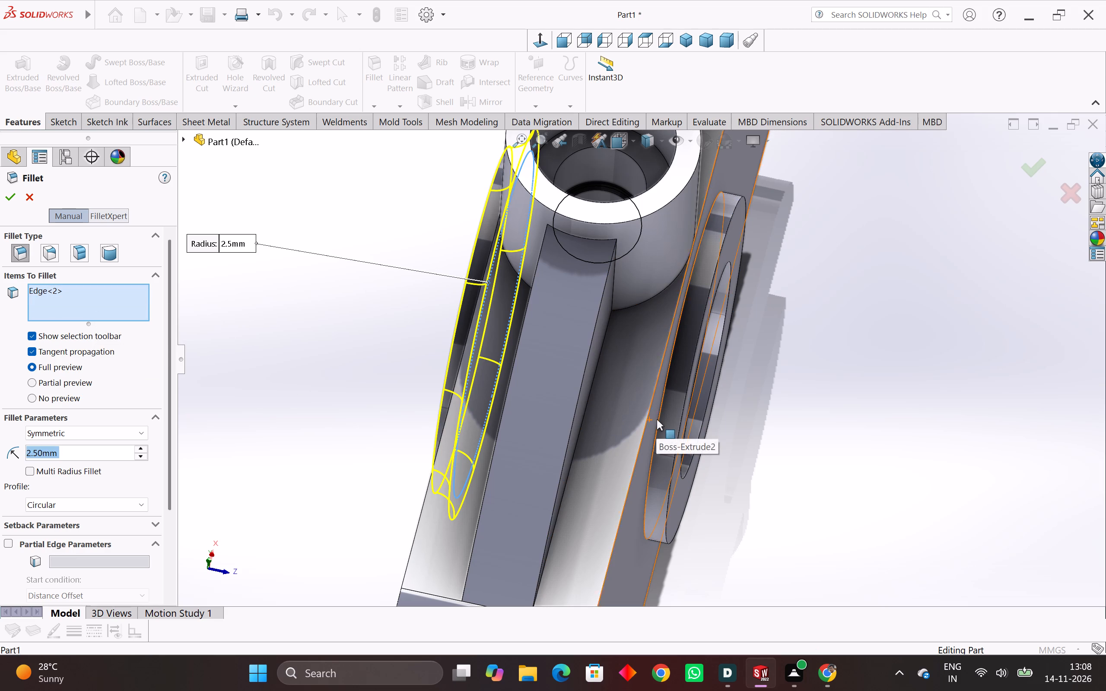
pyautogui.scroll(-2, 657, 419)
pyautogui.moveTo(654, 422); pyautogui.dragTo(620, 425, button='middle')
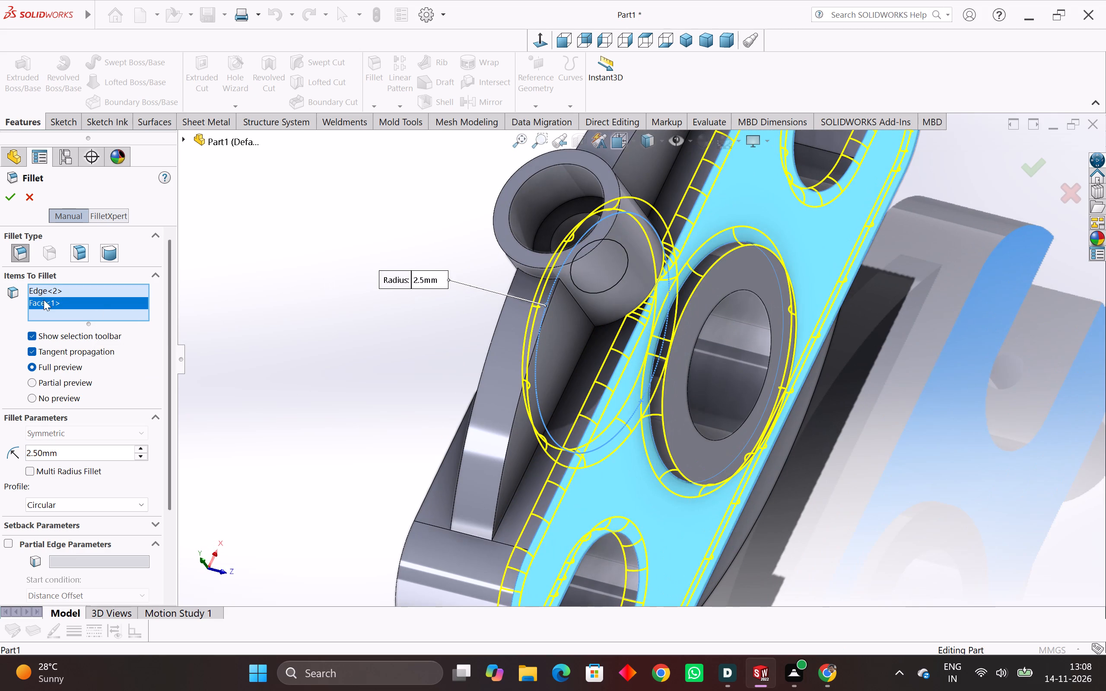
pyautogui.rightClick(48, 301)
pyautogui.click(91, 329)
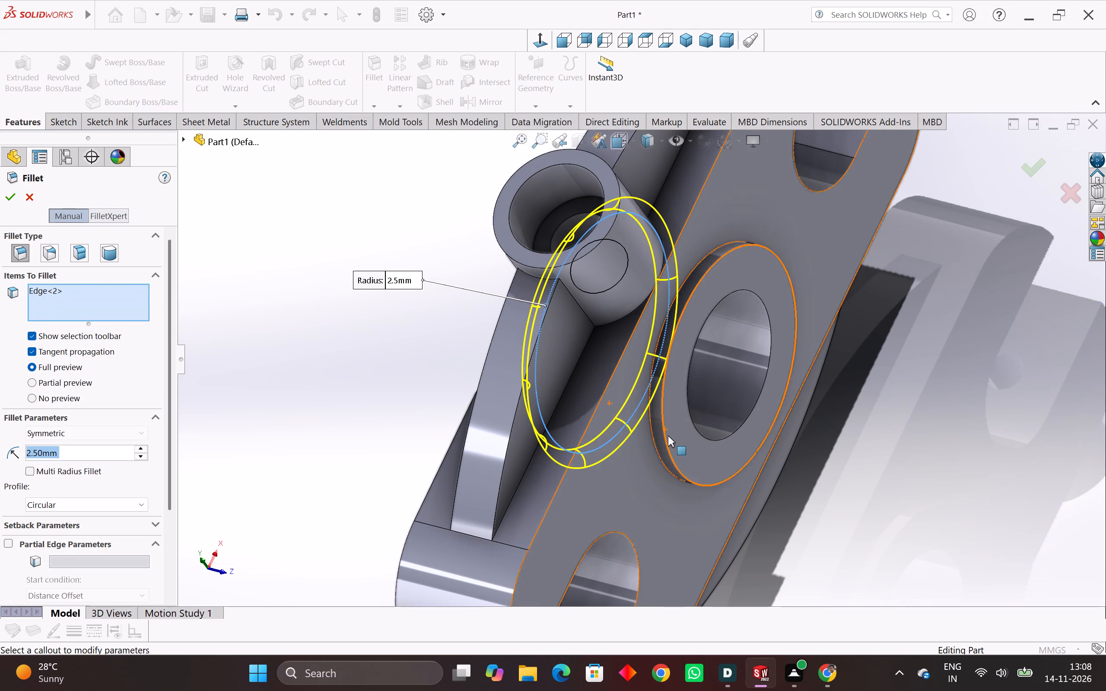
# Add the base edge of the opposite raised central ring and apply the 2.5 mm fillet to both rings.
pyautogui.scroll(3, 669, 439)
pyautogui.click(636, 427)
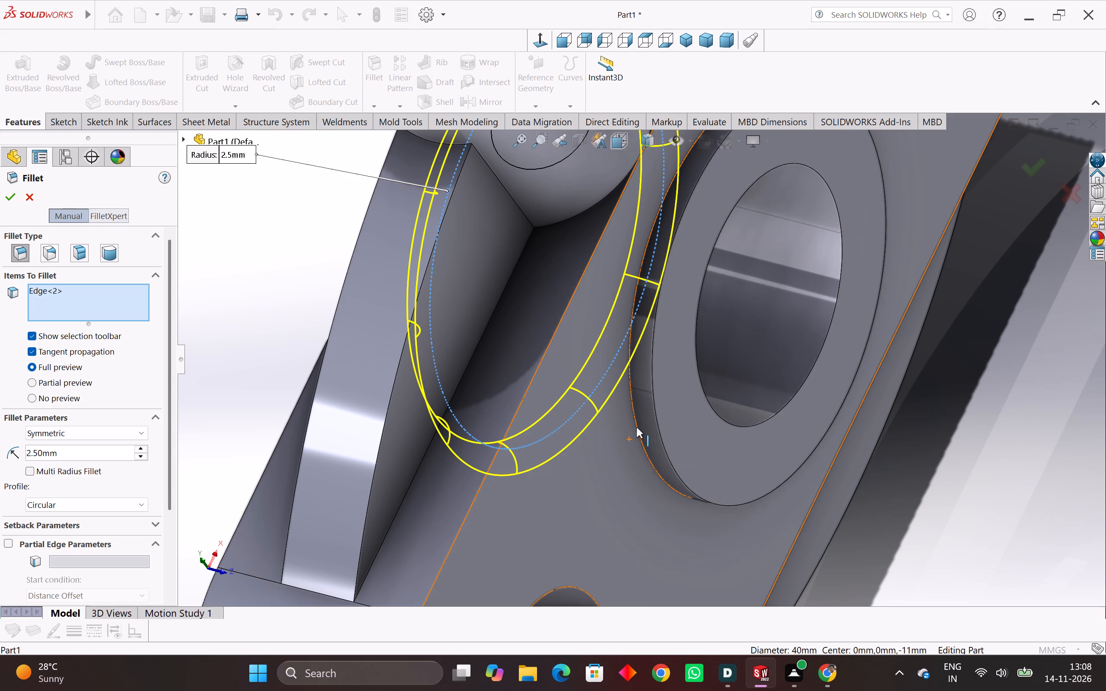
pyautogui.middleClick(640, 432)
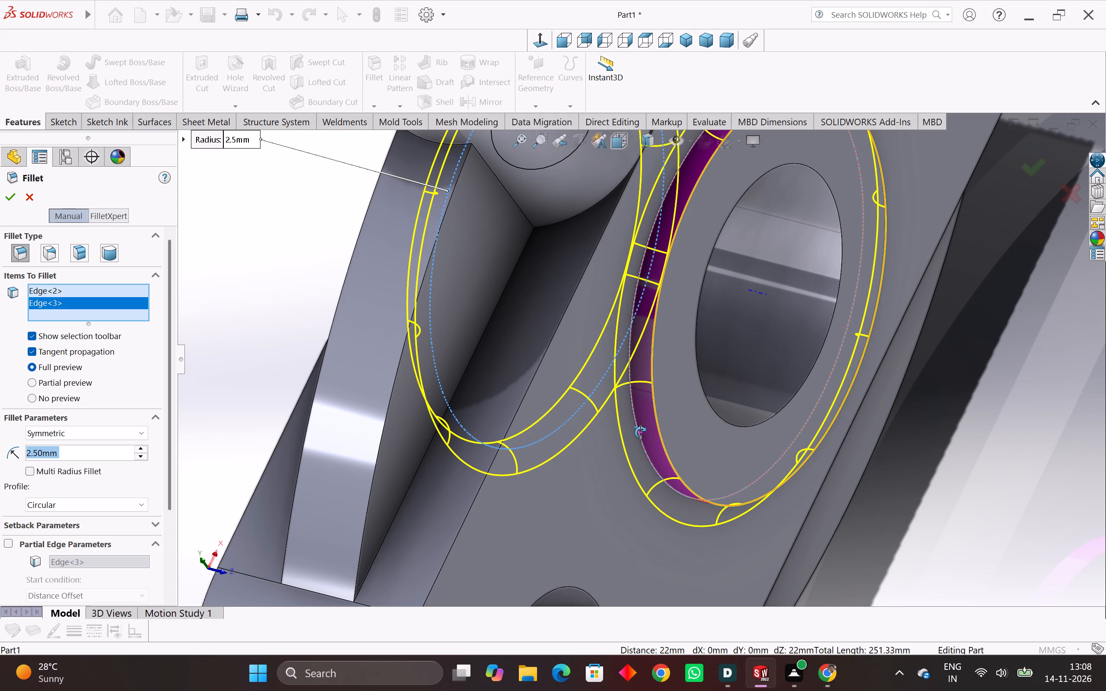
pyautogui.scroll(-2, 700, 389)
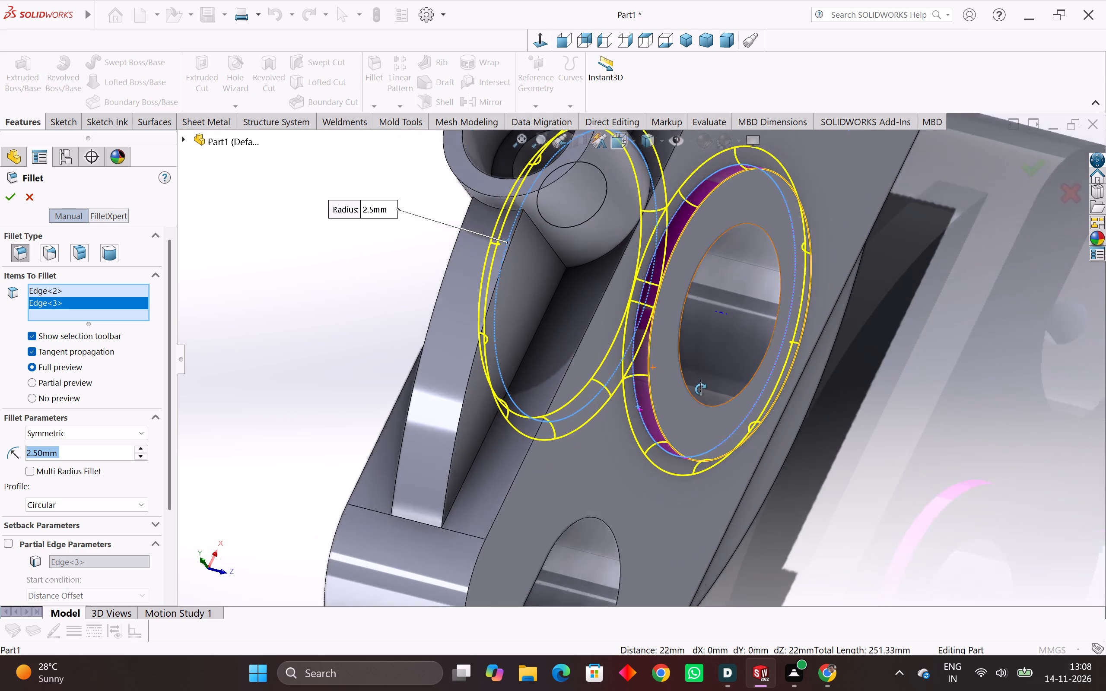
pyautogui.scroll(-1, 700, 389)
pyautogui.moveTo(700, 389); pyautogui.dragTo(693, 476, button='middle')
pyautogui.moveTo(645, 473); pyautogui.dragTo(471, 458, button='middle')
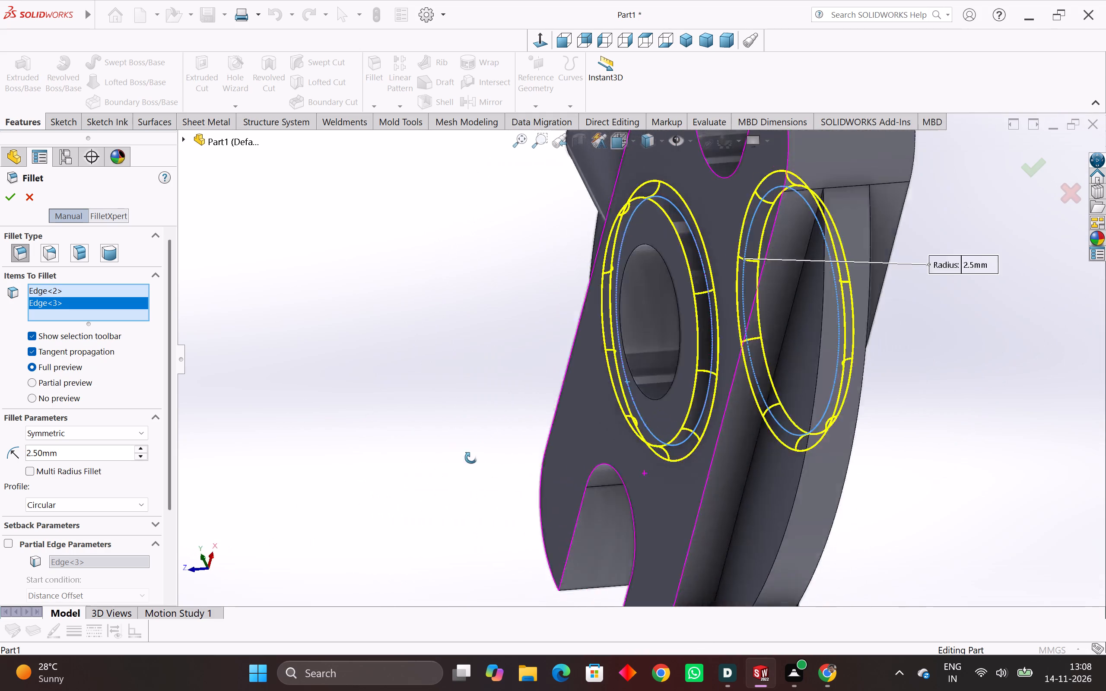
pyautogui.moveTo(471, 458); pyautogui.dragTo(479, 519, button='middle')
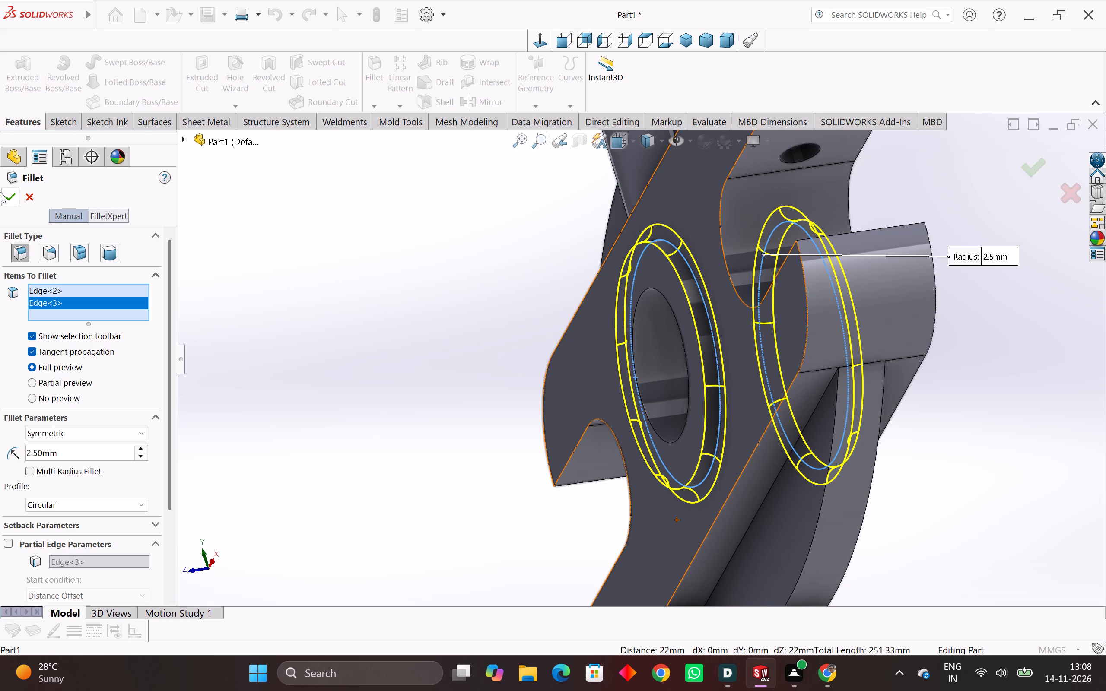
pyautogui.click(14, 200)
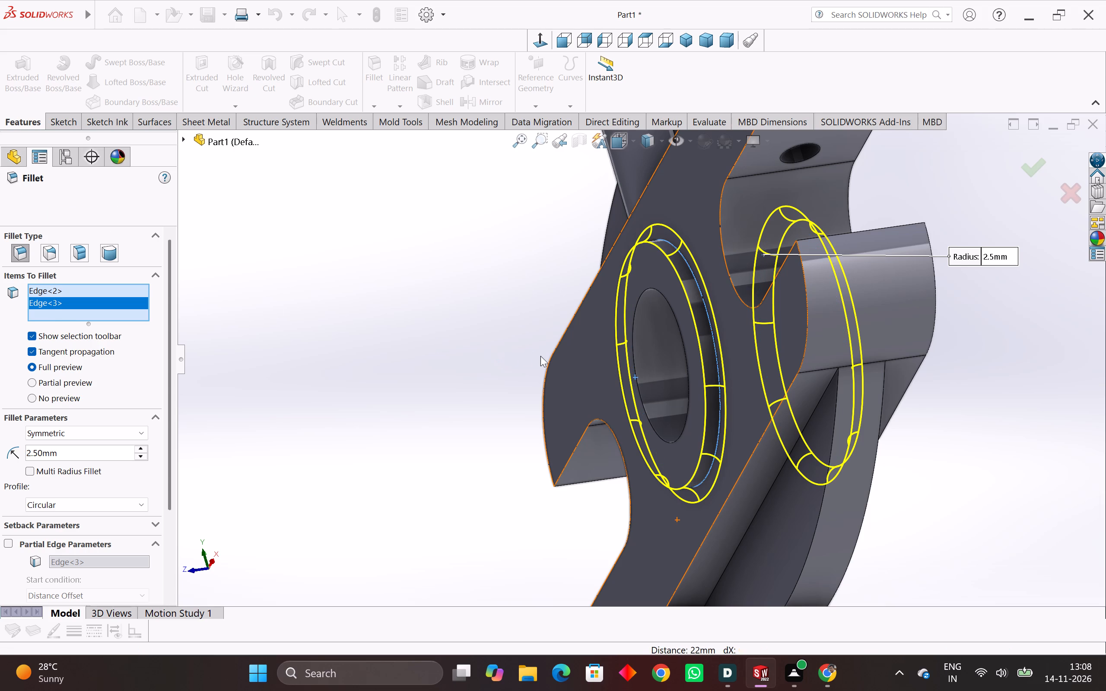
# Start a 4 mm fillet on both long outer edges of the curved rib between the end boss and the middle boss.
pyautogui.scroll(-2, 657, 378)
pyautogui.moveTo(651, 378); pyautogui.dragTo(594, 518, button='middle')
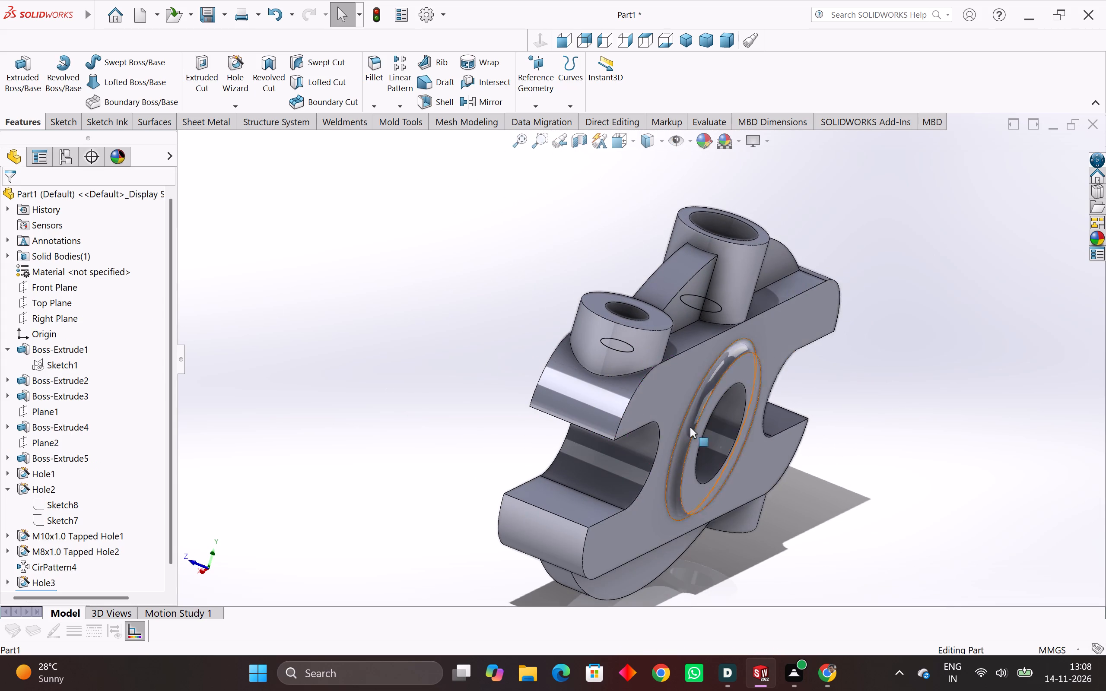
pyautogui.click(847, 227)
pyautogui.moveTo(850, 254); pyautogui.dragTo(794, 347, button='middle')
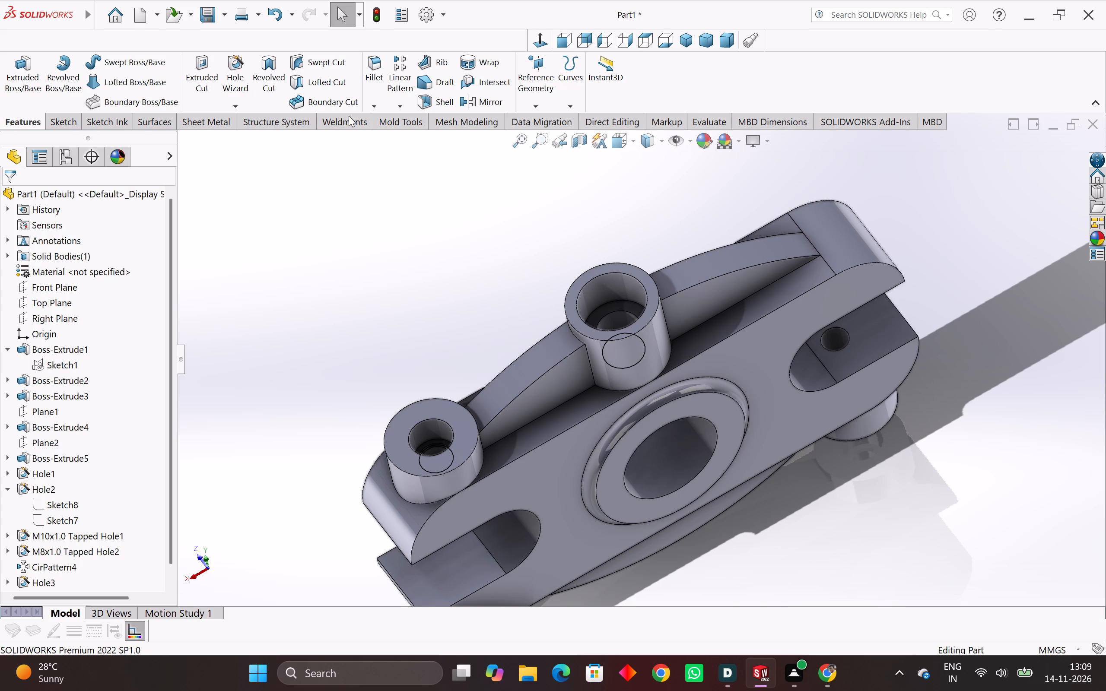
pyautogui.click(378, 70)
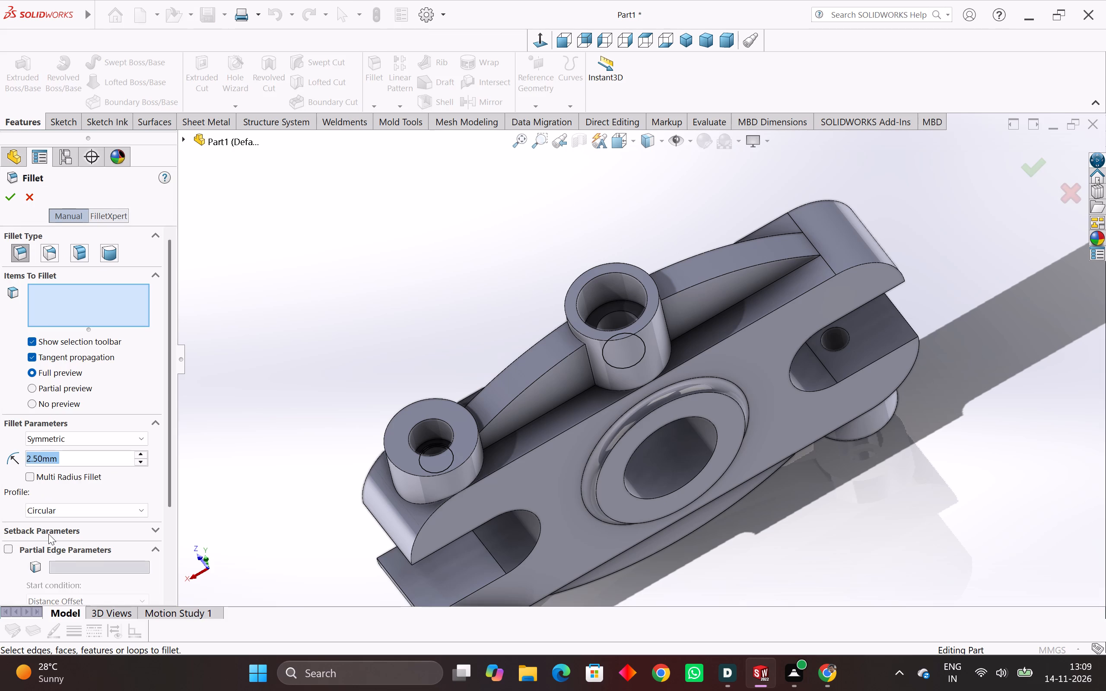
pyautogui.press('Return')
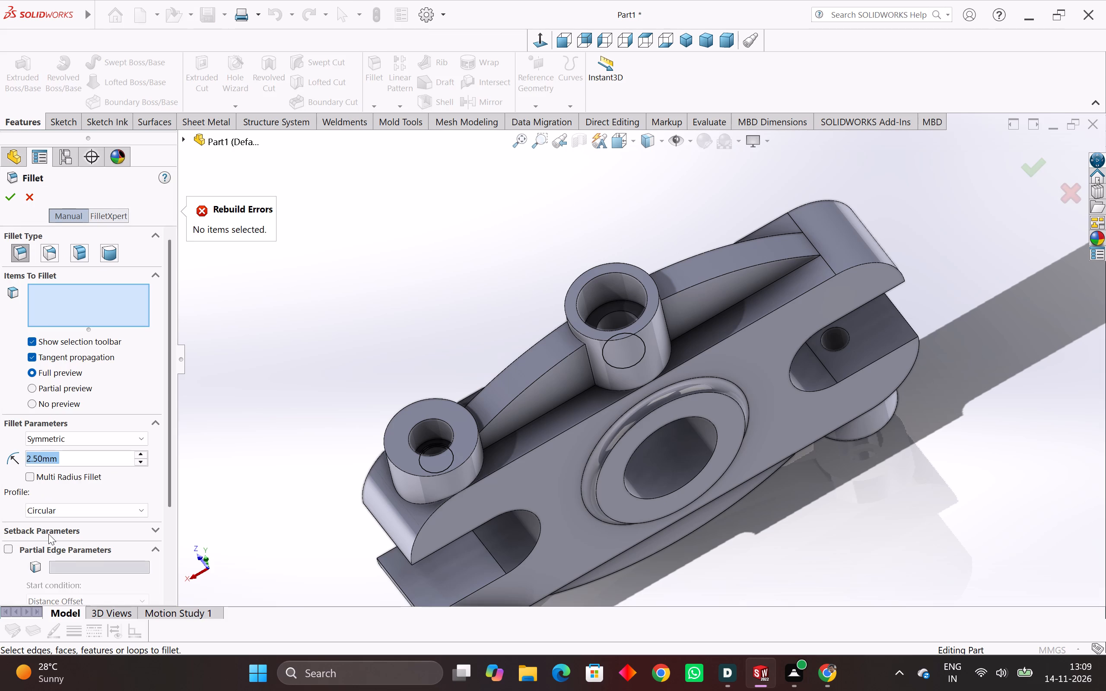
pyautogui.press('4')
pyautogui.press('Return')
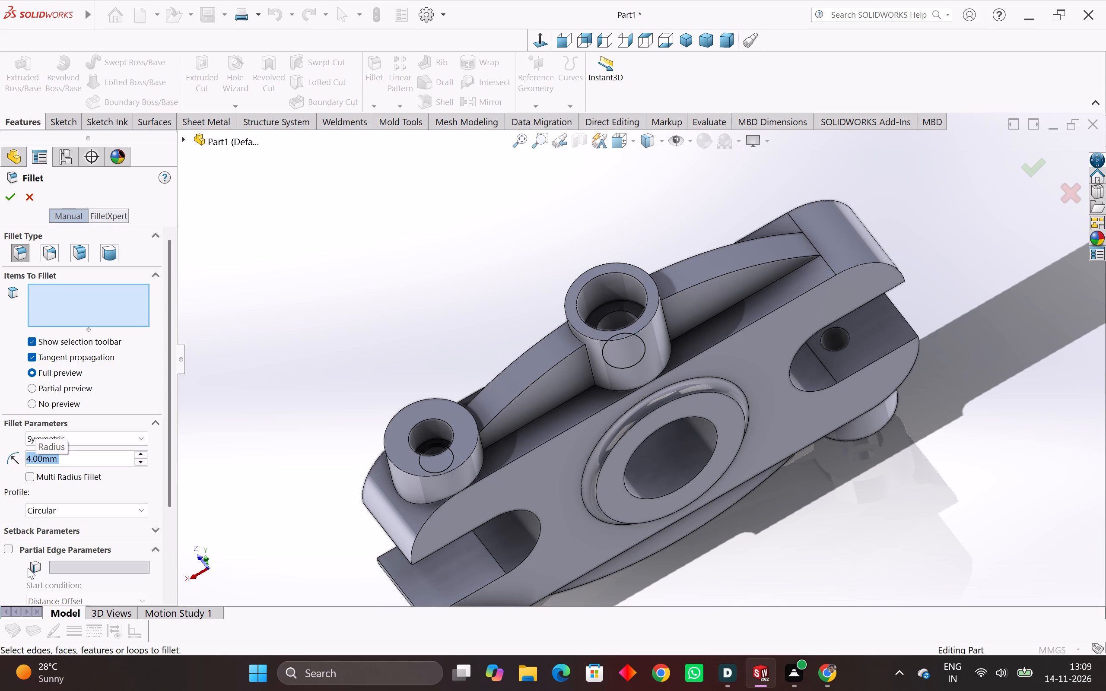
pyautogui.moveTo(535, 378); pyautogui.dragTo(556, 412, button='middle')
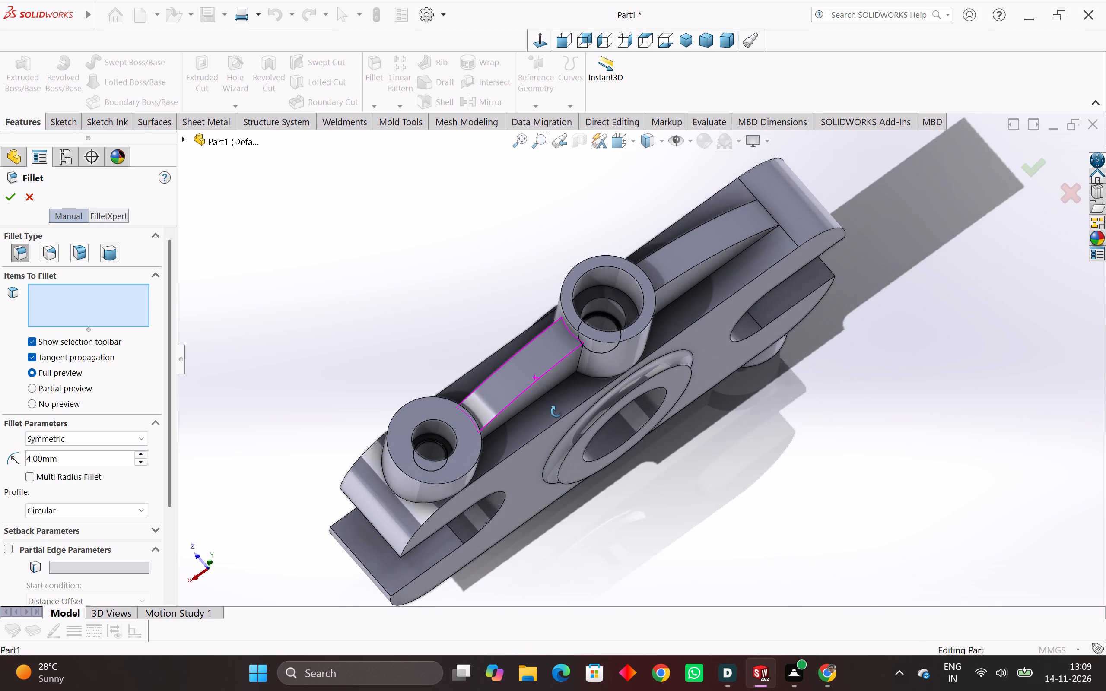
pyautogui.moveTo(556, 412); pyautogui.dragTo(556, 413, button='middle')
pyautogui.click(556, 364)
pyautogui.moveTo(528, 355); pyautogui.dragTo(553, 379, button='middle')
pyautogui.scroll(1, 538, 359)
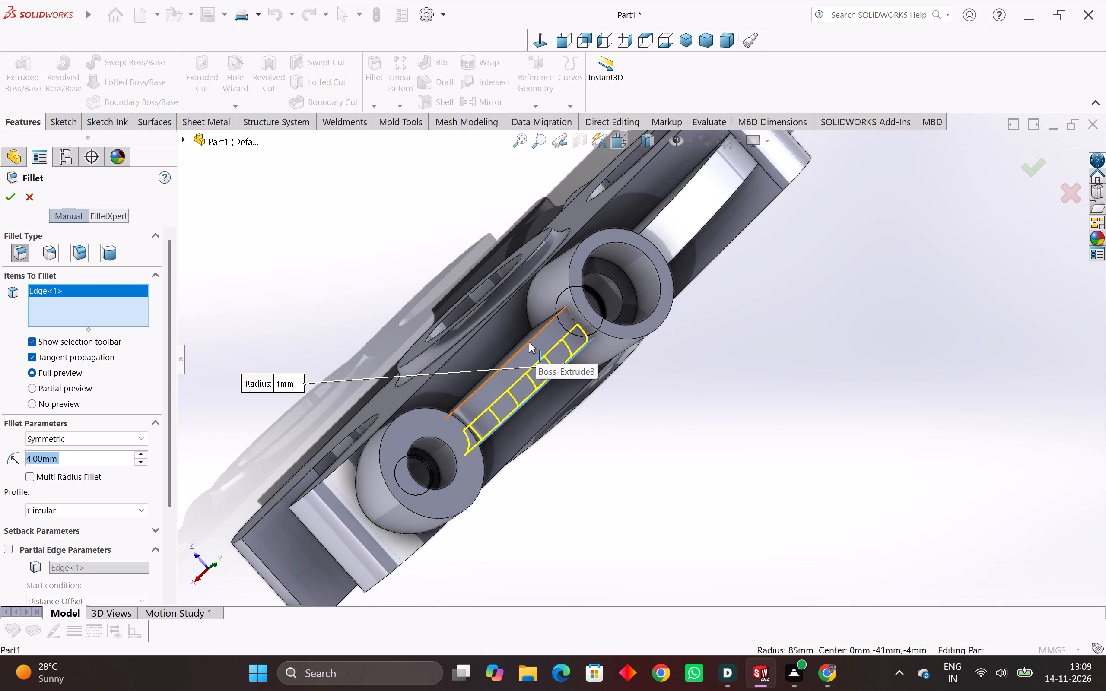
pyautogui.click(529, 342)
# Add both long outer edges of the curved rib between the middle boss and the far slotted end to the 4 mm fillet.
pyautogui.scroll(-3, 534, 340)
pyautogui.moveTo(534, 340); pyautogui.dragTo(478, 419, button='middle')
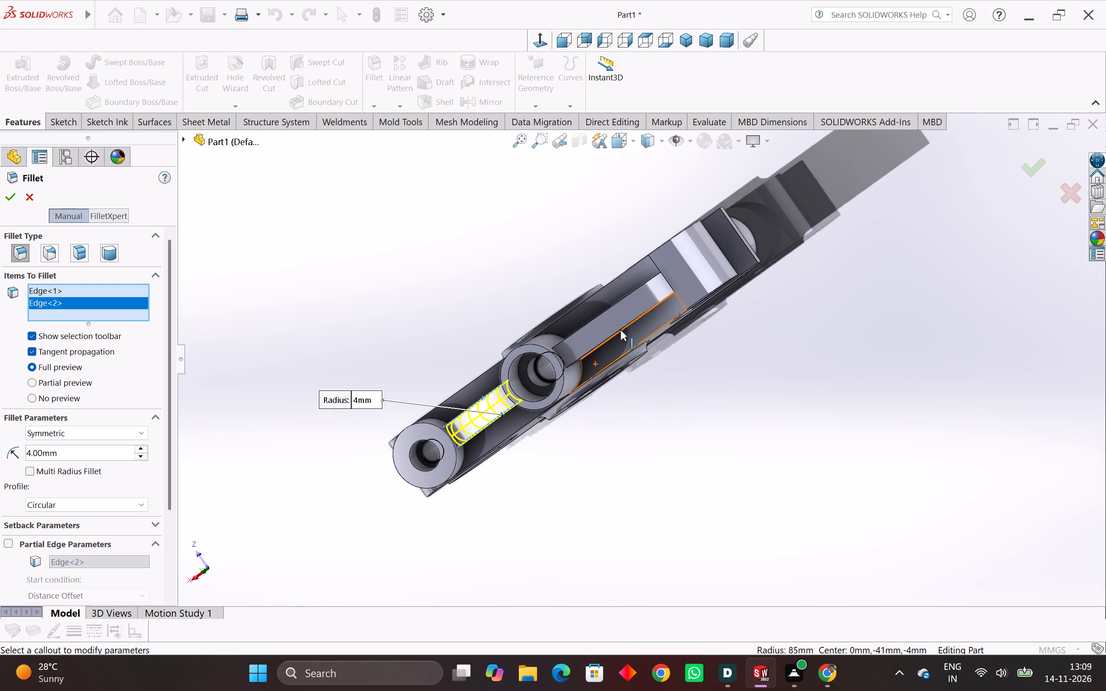
pyautogui.click(617, 333)
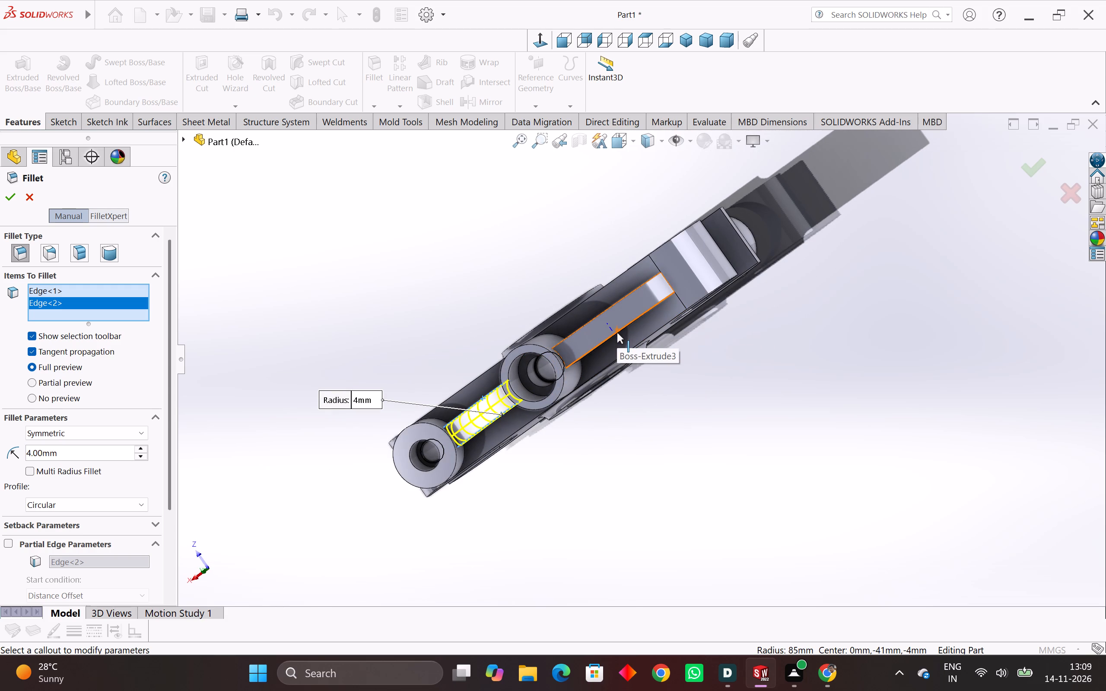
pyautogui.moveTo(602, 322); pyautogui.dragTo(623, 355, button='middle')
pyautogui.scroll(3, 623, 355)
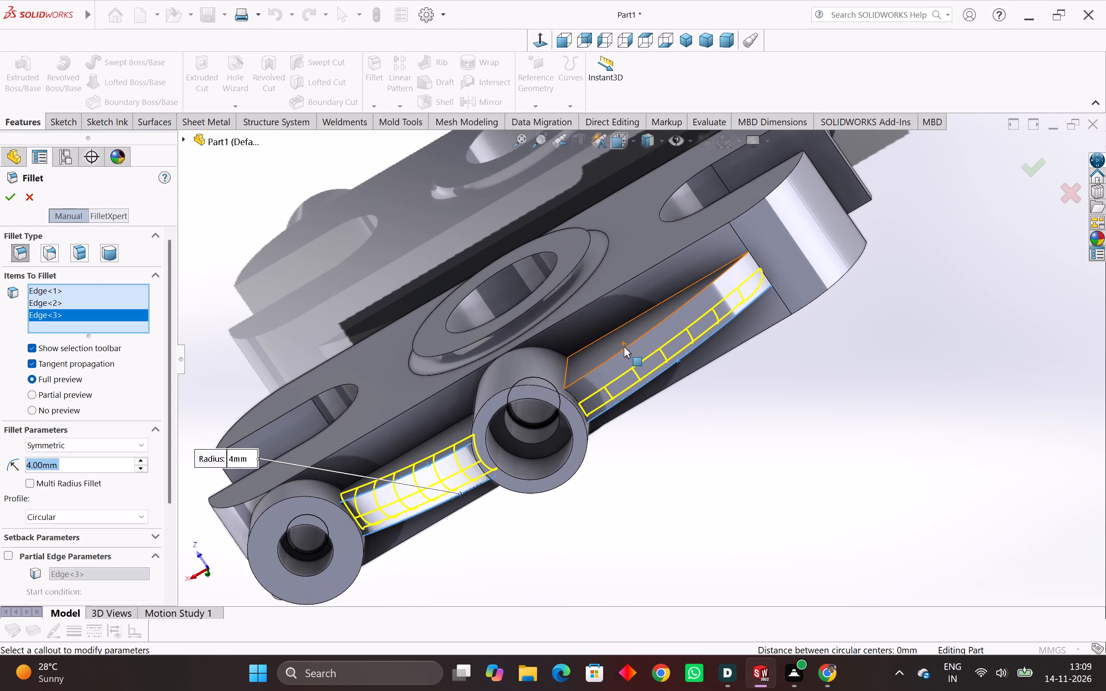
pyautogui.click(625, 348)
pyautogui.scroll(-3, 629, 365)
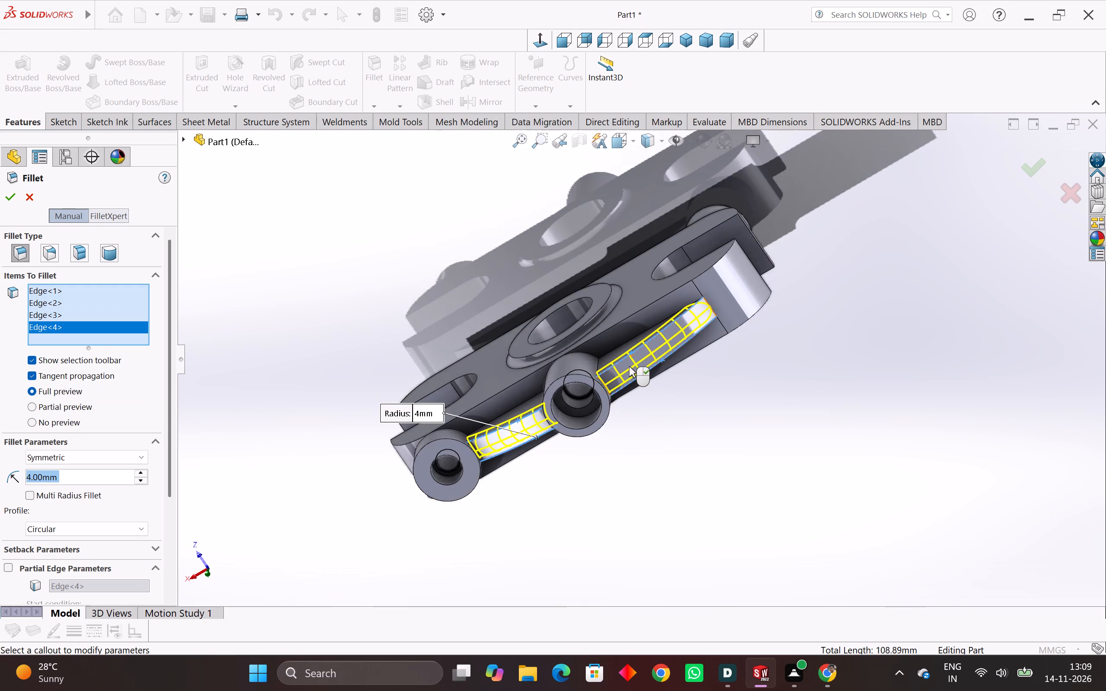
# Add both long outer edges of the curved rib on the part's opposite side and apply the 4 mm fillet to all rib edges.
pyautogui.moveTo(629, 366); pyautogui.dragTo(430, 305, button='middle')
pyautogui.scroll(7, 601, 339)
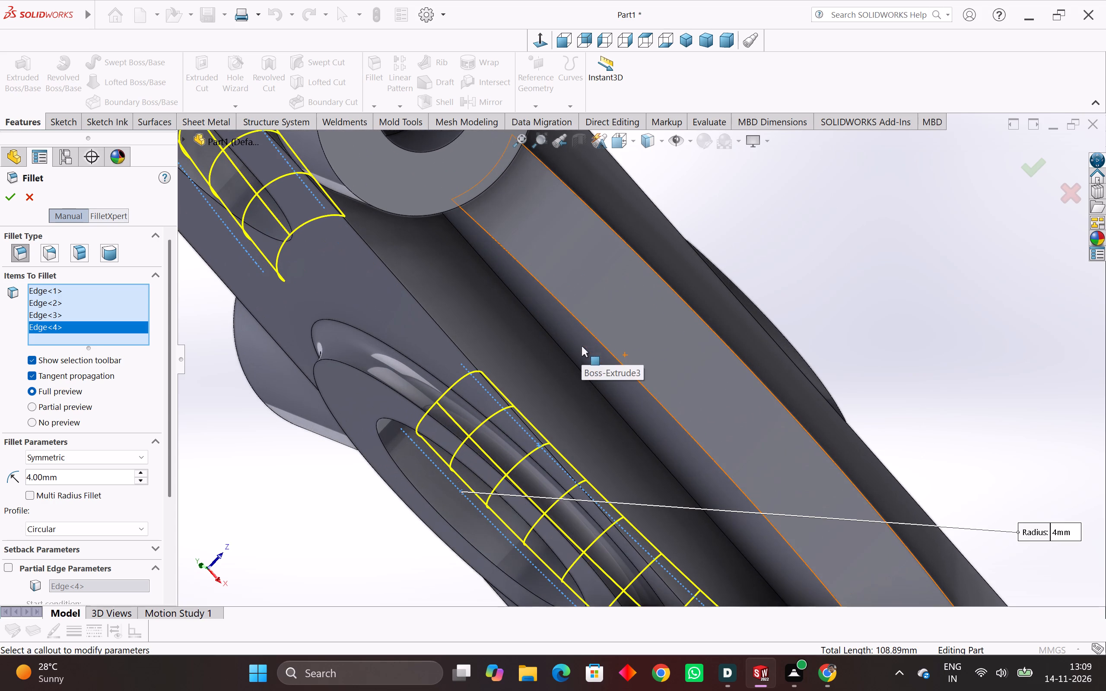
pyautogui.click(604, 348)
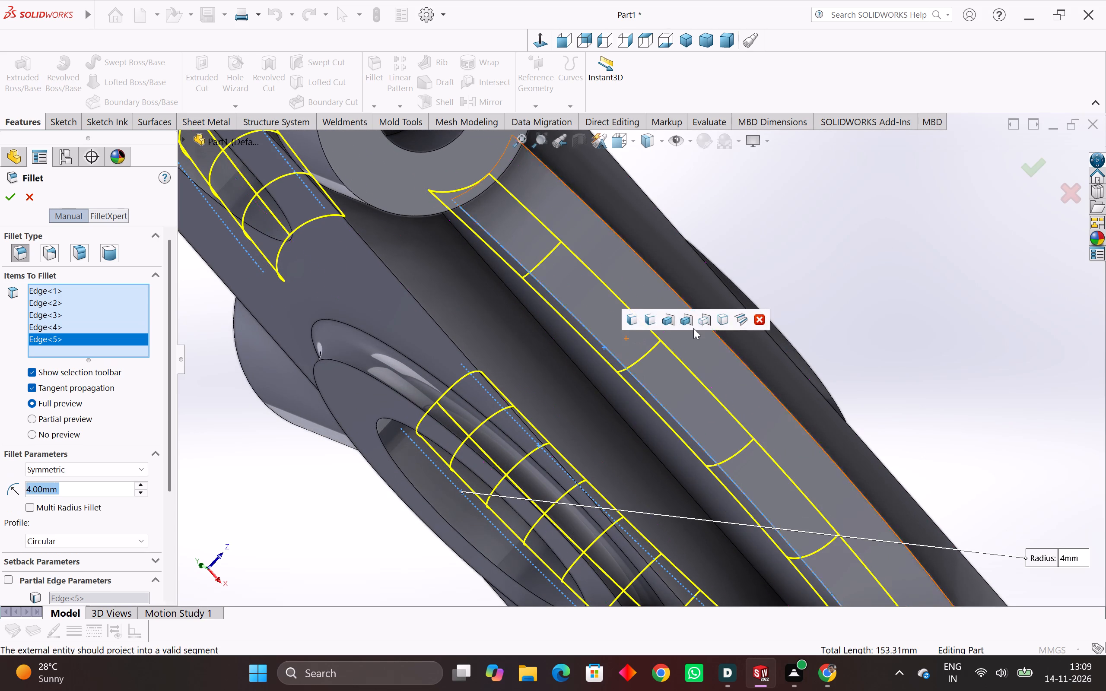
pyautogui.moveTo(693, 328); pyautogui.dragTo(648, 352, button='middle')
pyautogui.moveTo(837, 311); pyautogui.dragTo(770, 387, button='middle')
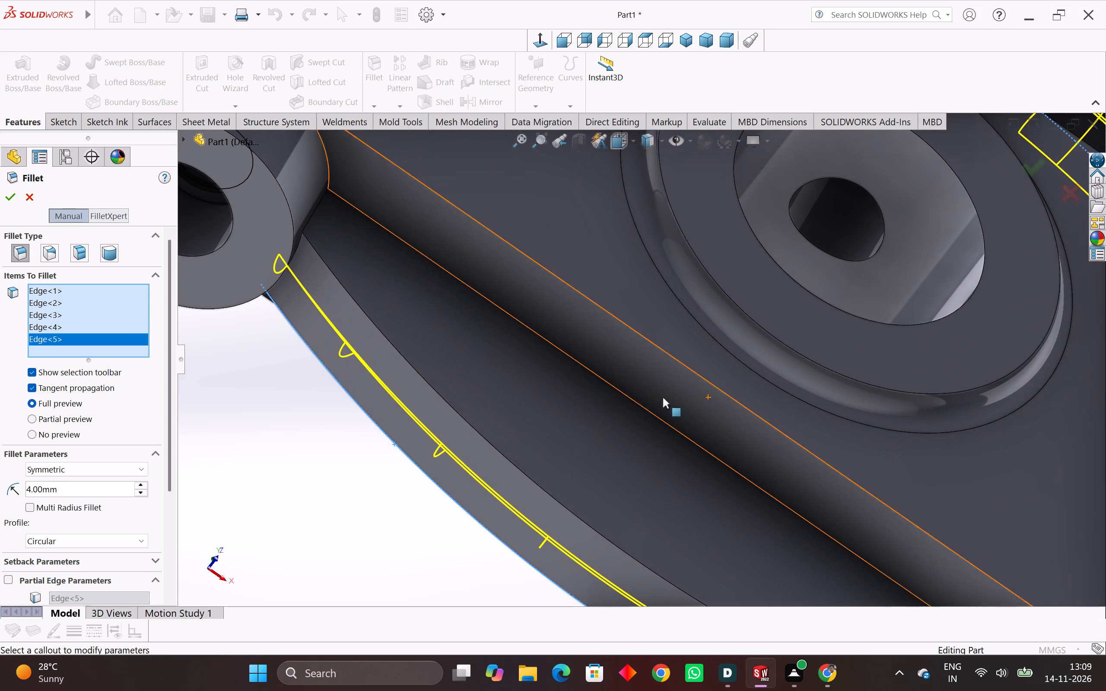
pyautogui.click(470, 425)
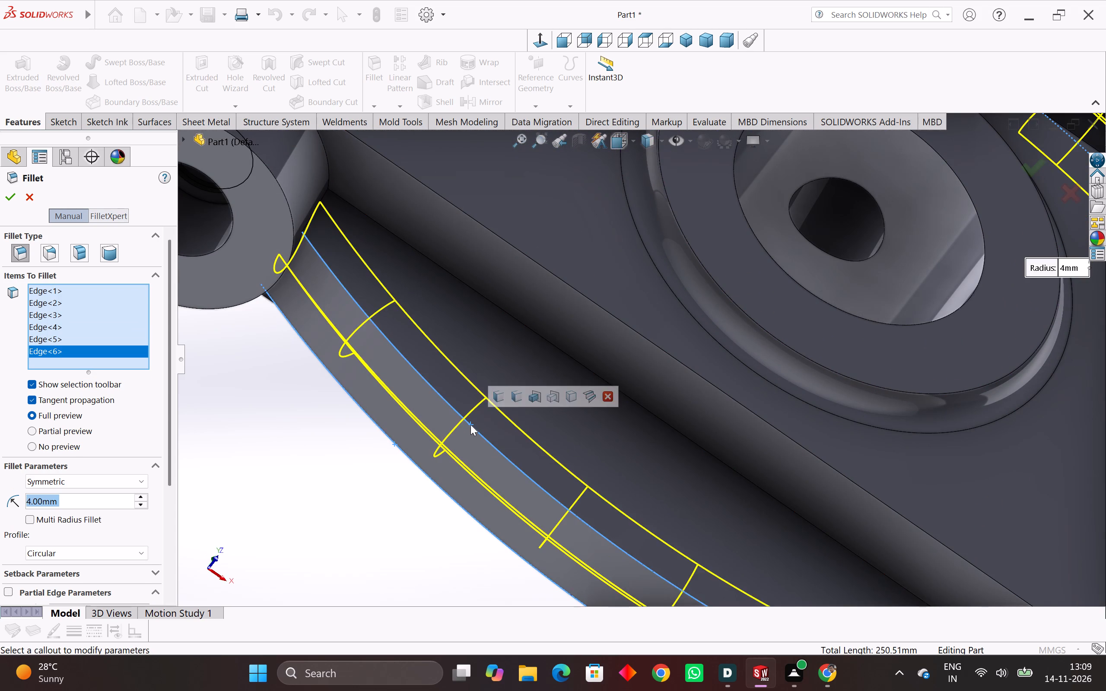
pyautogui.scroll(-4, 470, 425)
pyautogui.moveTo(470, 425); pyautogui.dragTo(556, 407, button='middle')
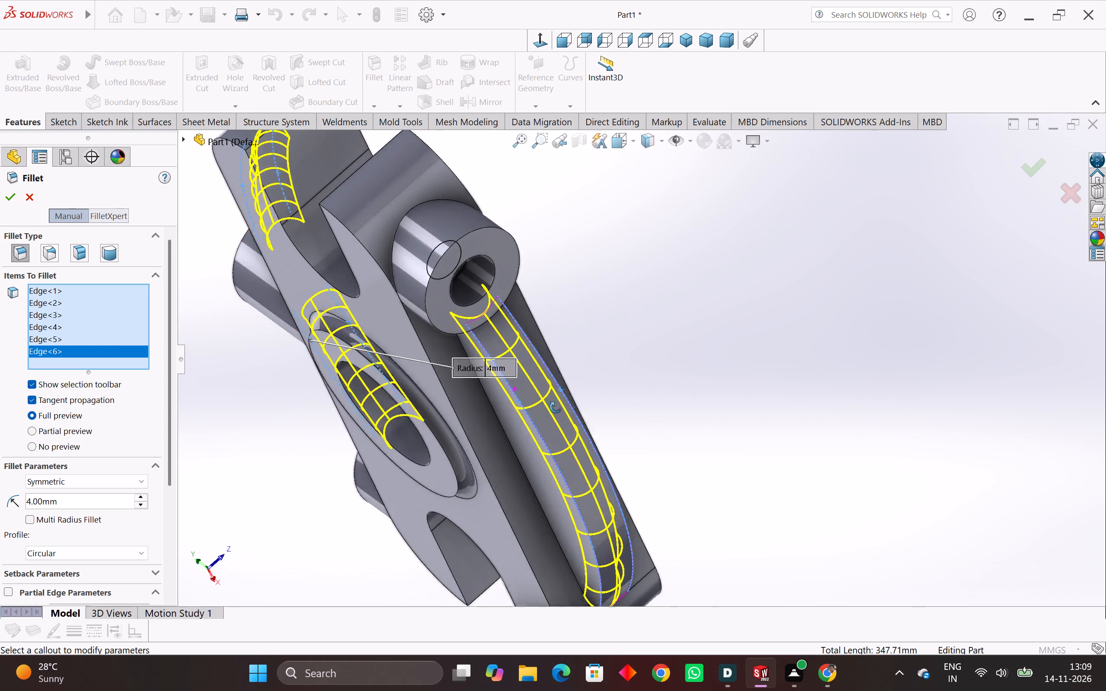
pyautogui.moveTo(556, 407); pyautogui.dragTo(547, 421, button='middle')
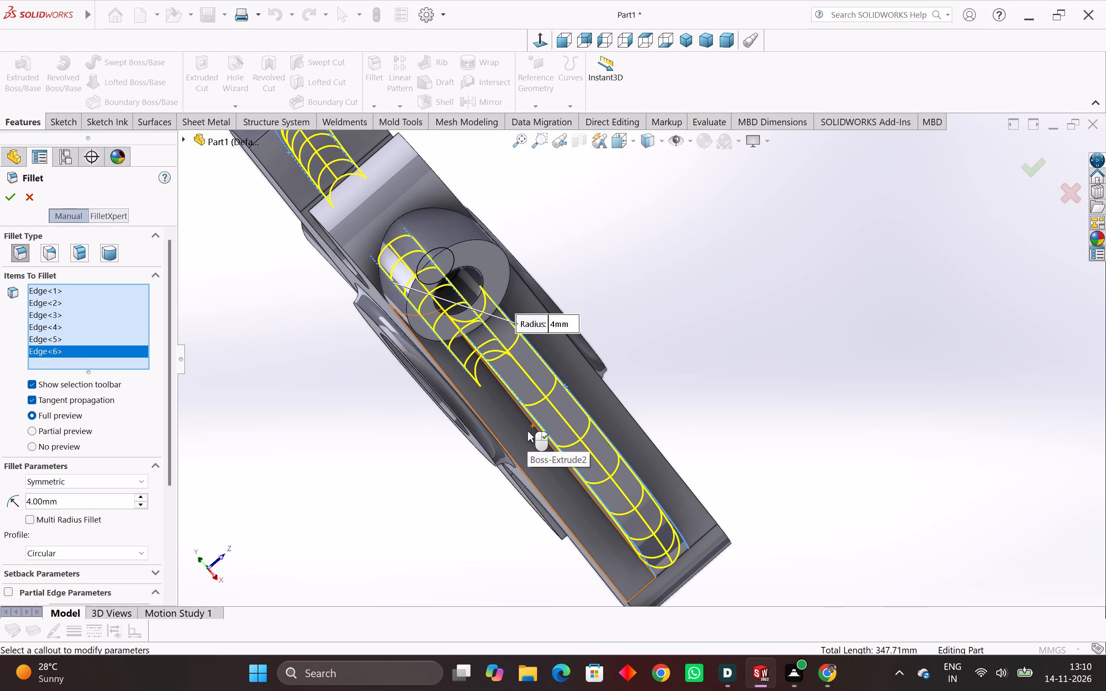
pyautogui.click(6, 193)
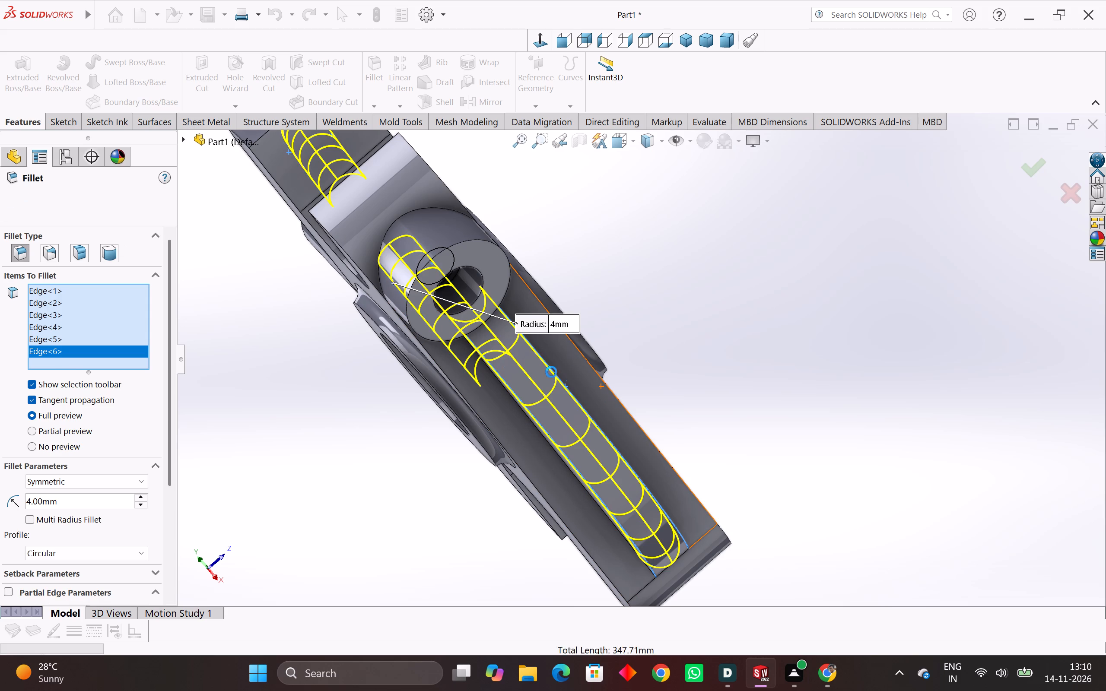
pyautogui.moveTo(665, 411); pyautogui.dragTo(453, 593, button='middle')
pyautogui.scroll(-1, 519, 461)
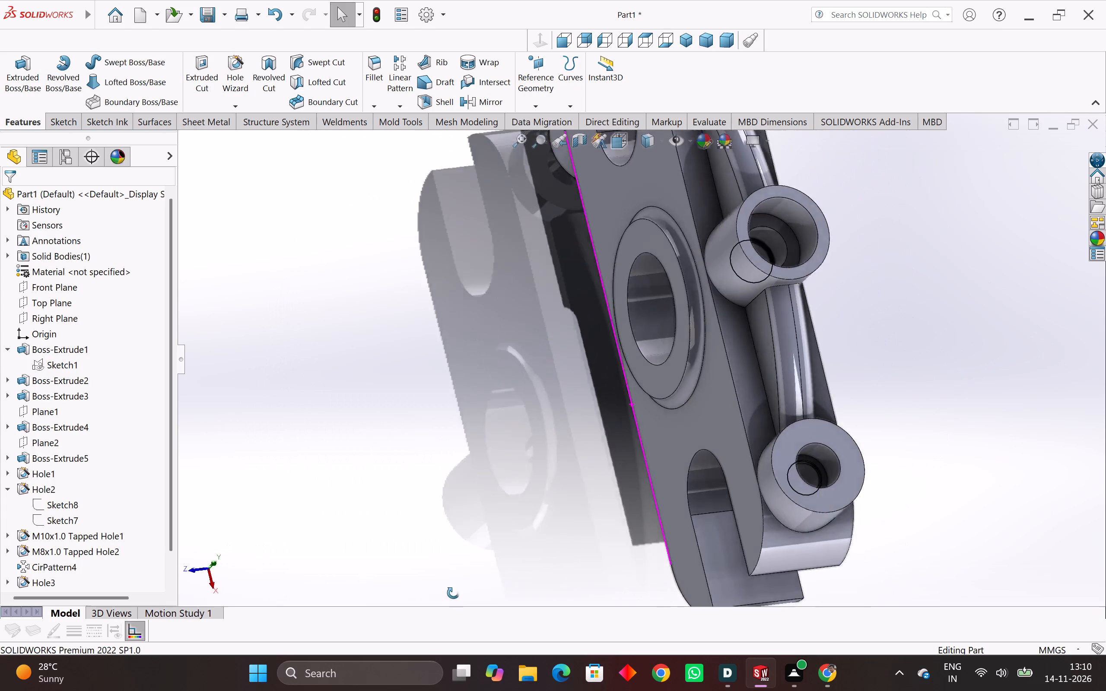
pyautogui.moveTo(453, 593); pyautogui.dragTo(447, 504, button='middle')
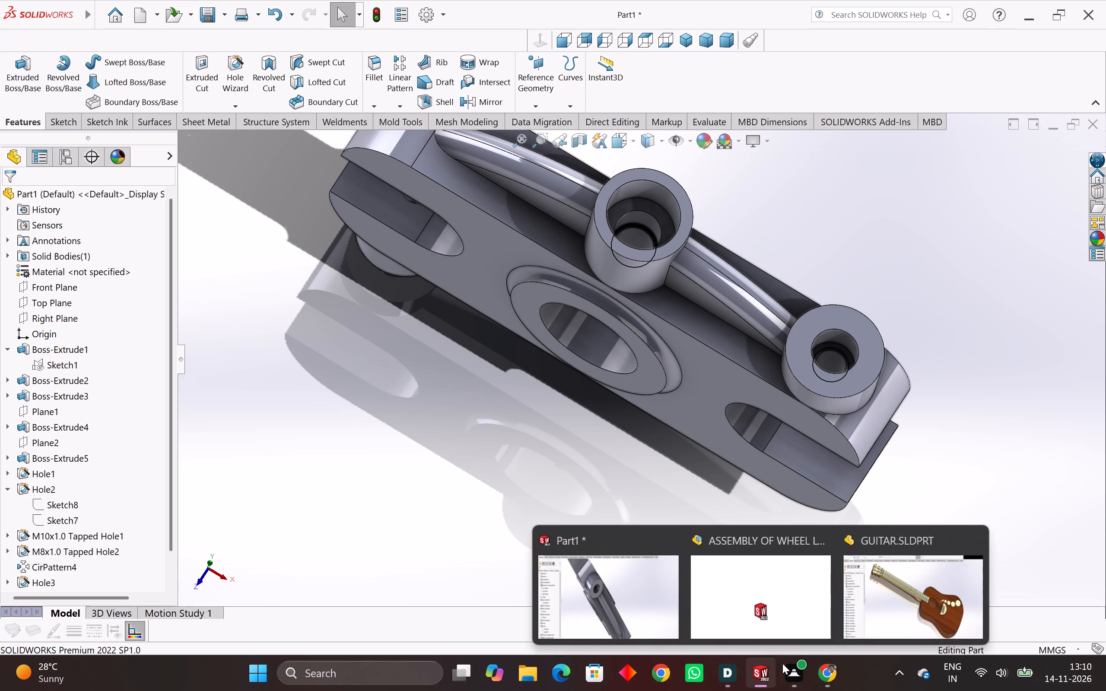
# Switch to the GUITAR.SLDPRT window and examine the guitar's body, bridge, soundhole, neck and headstock up close.
pyautogui.click(856, 617)
pyautogui.scroll(-3, 631, 455)
pyautogui.scroll(-1, 498, 465)
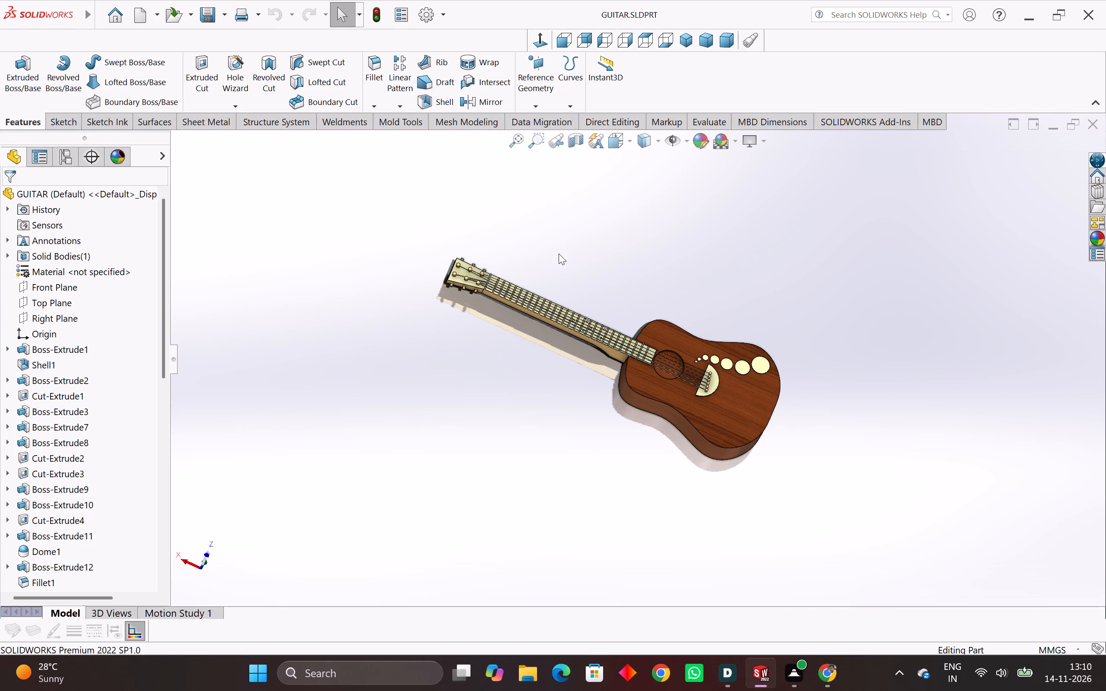
pyautogui.scroll(5, 638, 376)
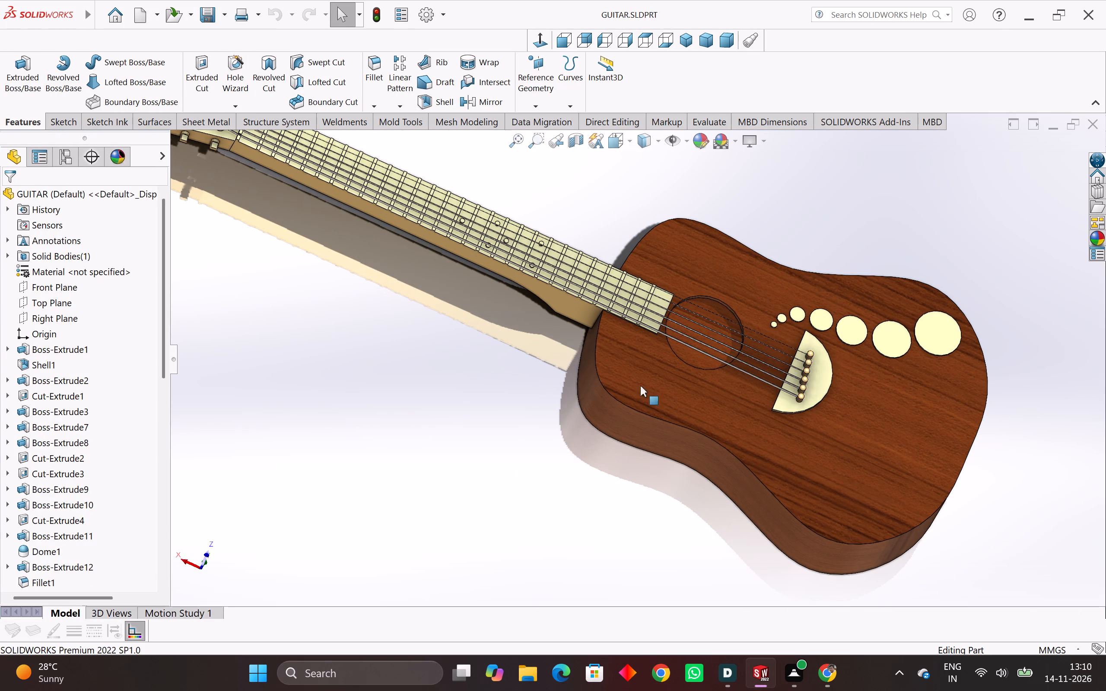
pyautogui.scroll(-3, 763, 429)
pyautogui.moveTo(760, 430); pyautogui.dragTo(708, 406, button='middle')
pyautogui.scroll(5, 730, 427)
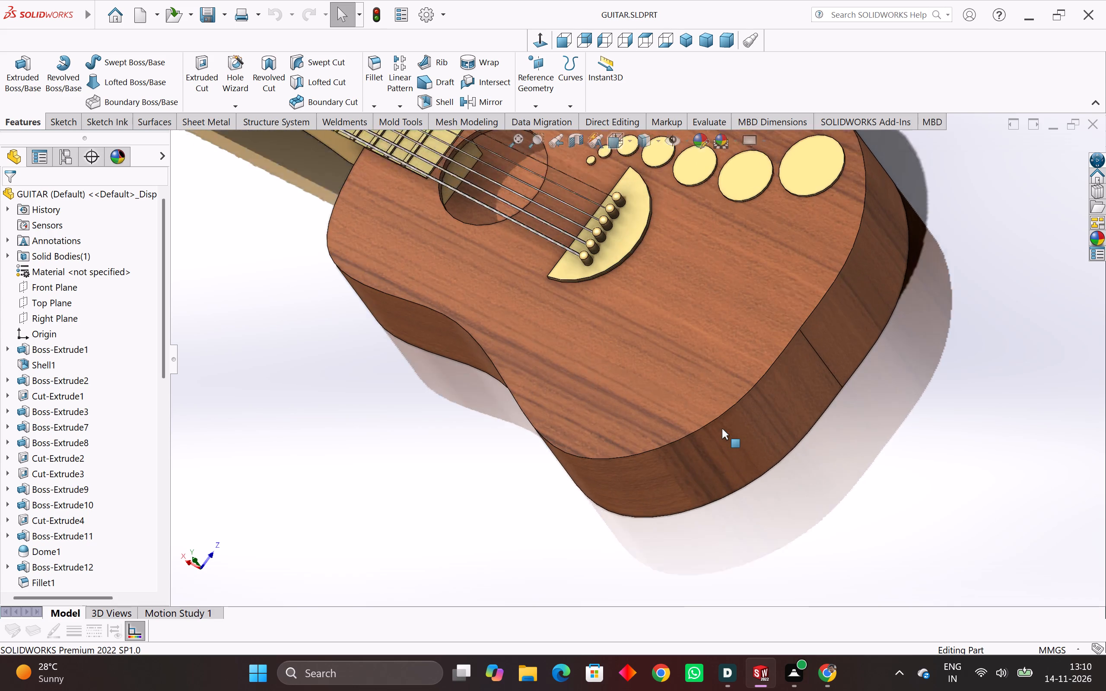
pyautogui.scroll(1, 722, 428)
pyautogui.moveTo(718, 426); pyautogui.dragTo(701, 415, button='middle')
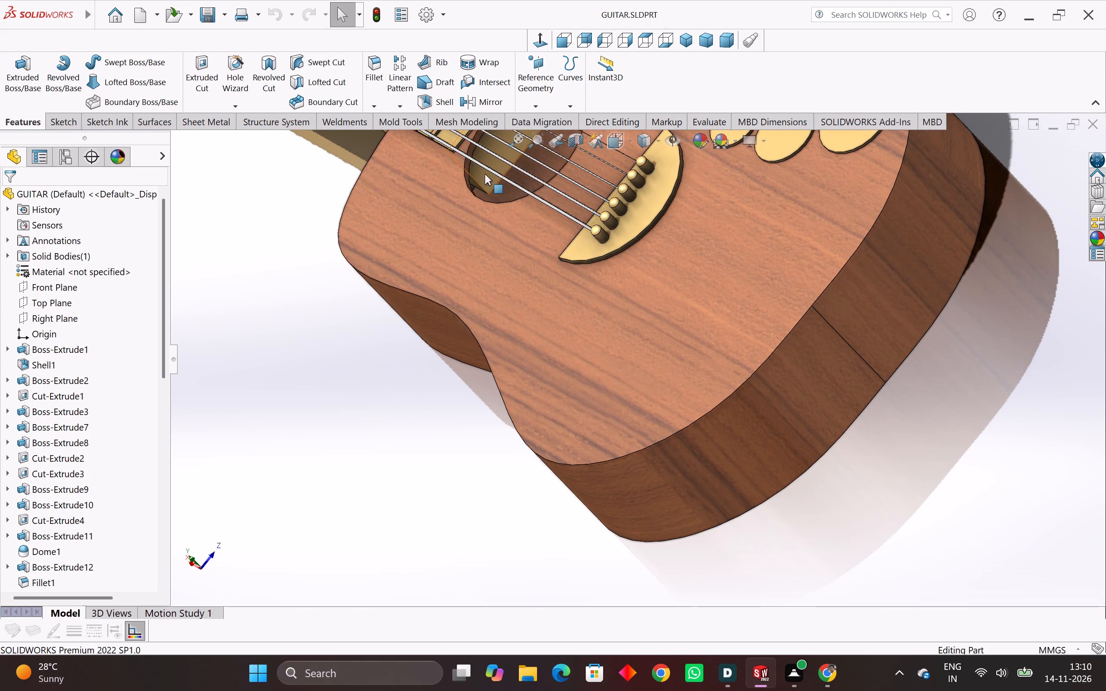
pyautogui.scroll(-2, 498, 174)
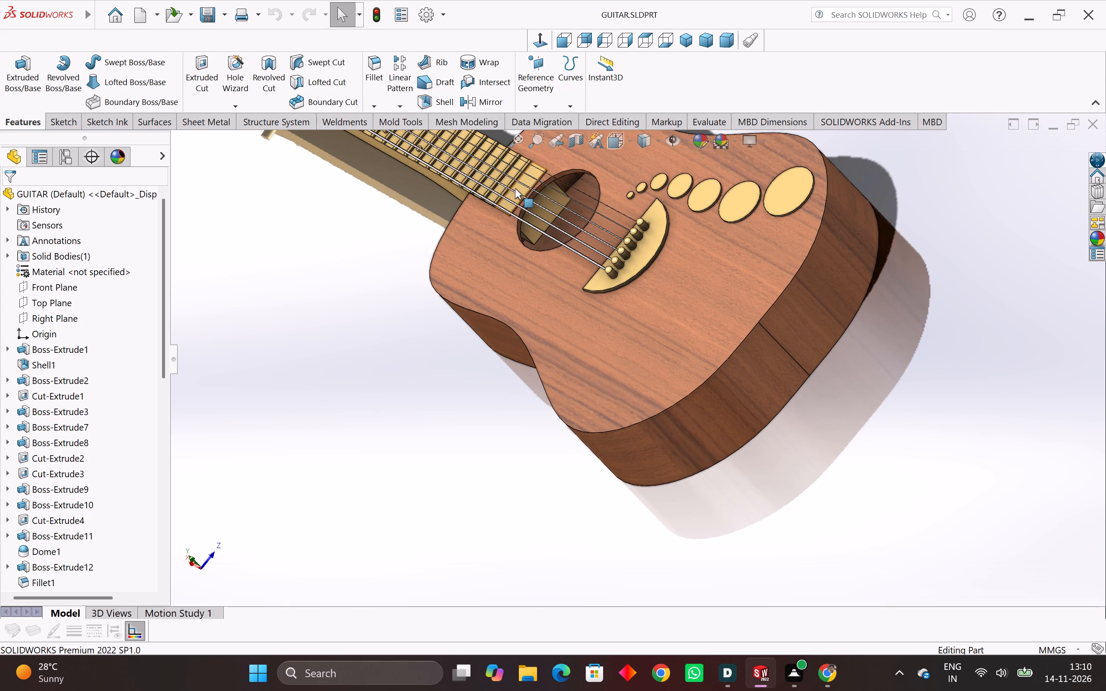
pyautogui.scroll(-1, 515, 188)
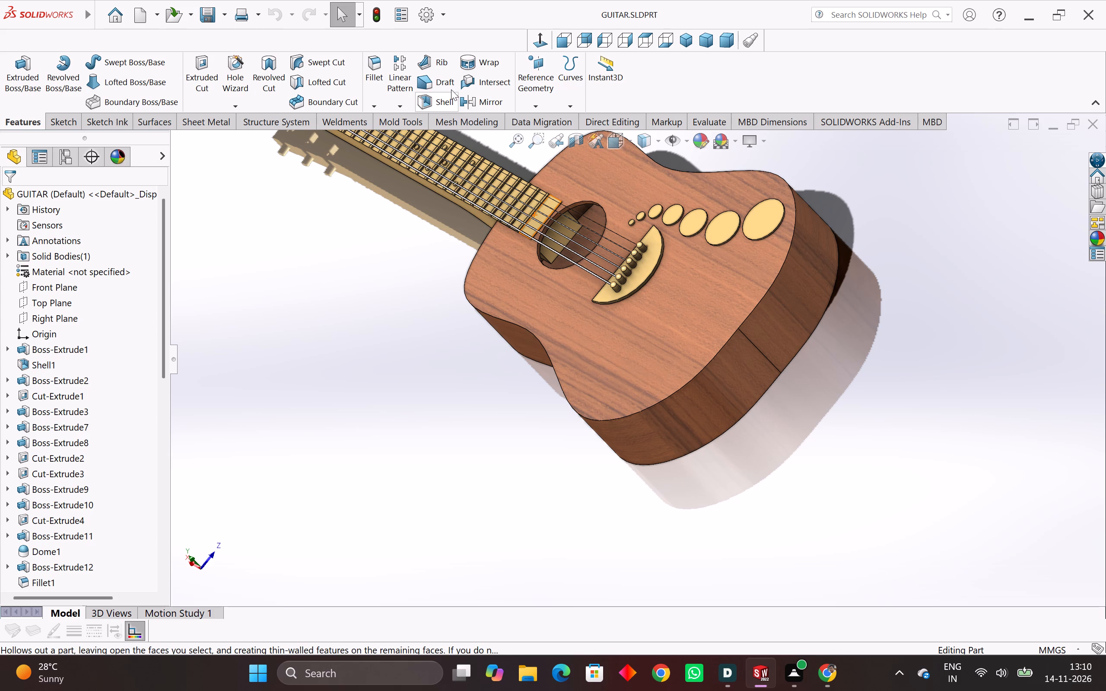
pyautogui.scroll(-2, 547, 264)
pyautogui.scroll(-1, 534, 231)
pyautogui.scroll(5, 461, 186)
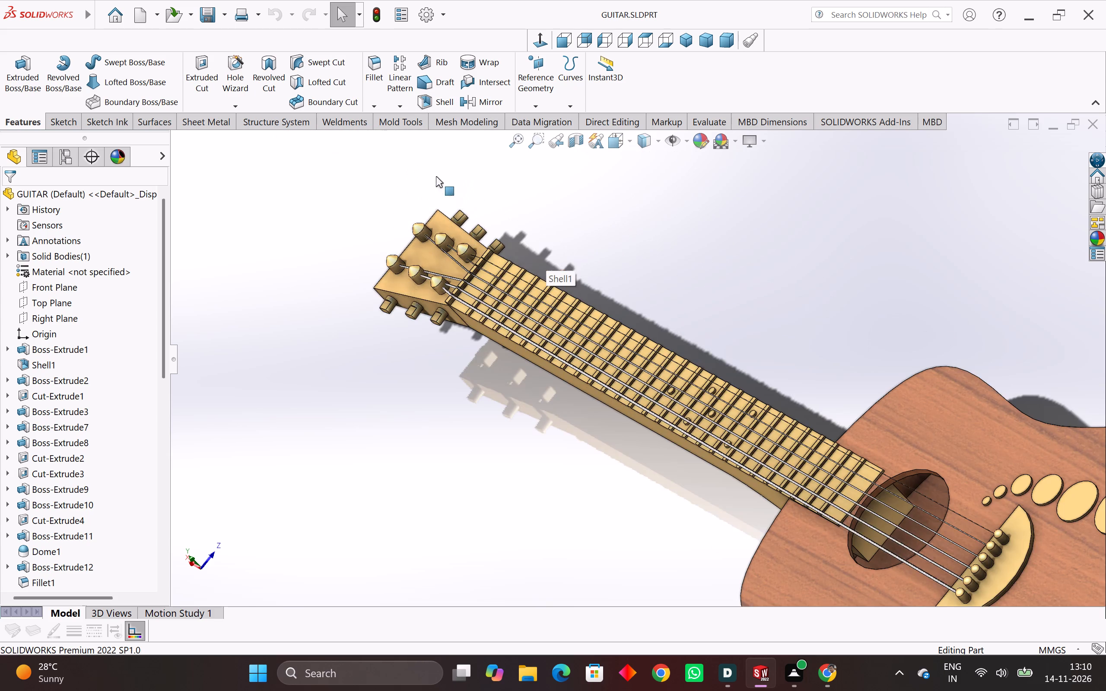
pyautogui.scroll(-2, 545, 338)
pyautogui.scroll(-2, 911, 537)
pyautogui.scroll(3, 907, 538)
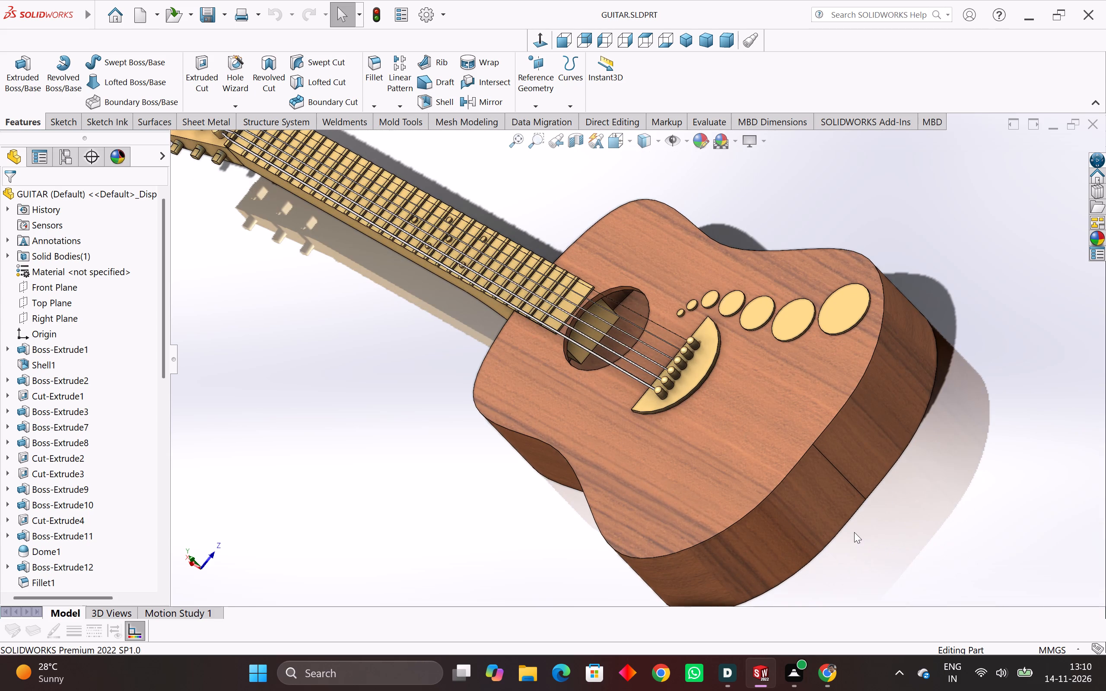
pyautogui.scroll(-2, 852, 532)
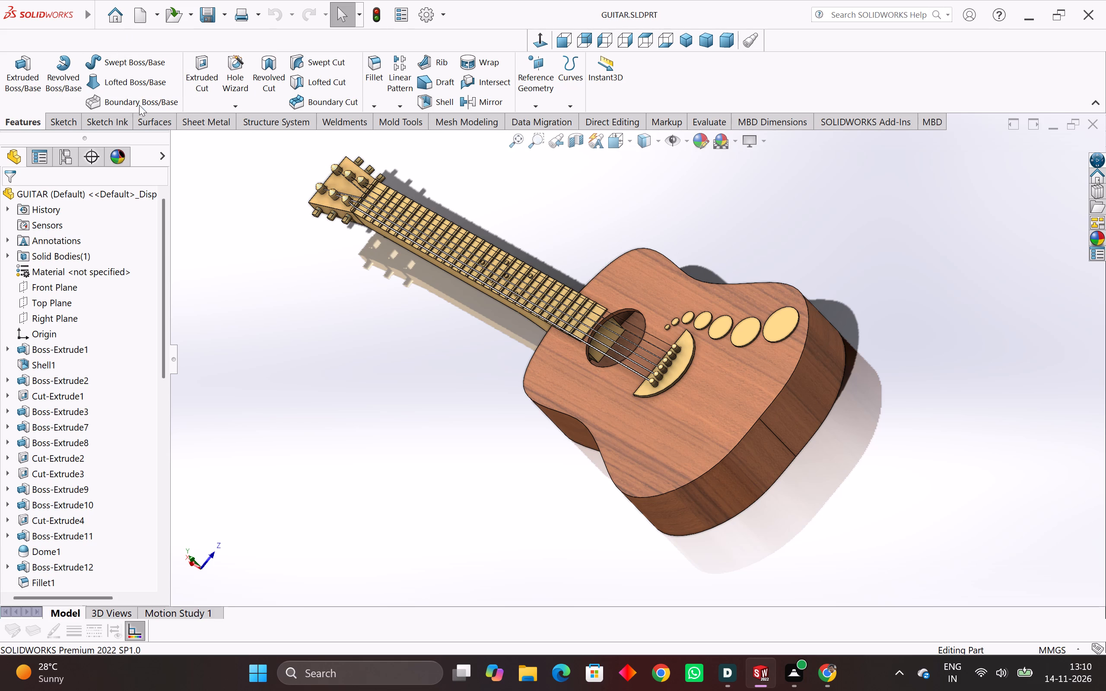
# Examine the whole guitar model from the front, back and sides.
pyautogui.moveTo(348, 219); pyautogui.dragTo(305, 336, button='middle')
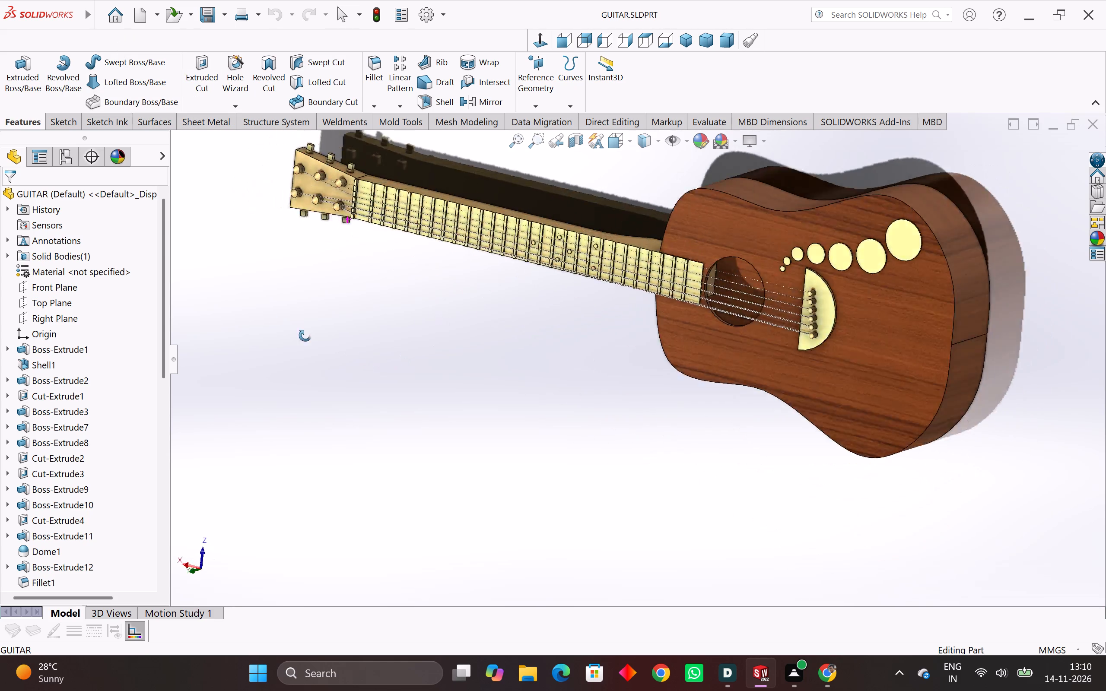
pyautogui.moveTo(305, 336); pyautogui.dragTo(379, 519, button='middle')
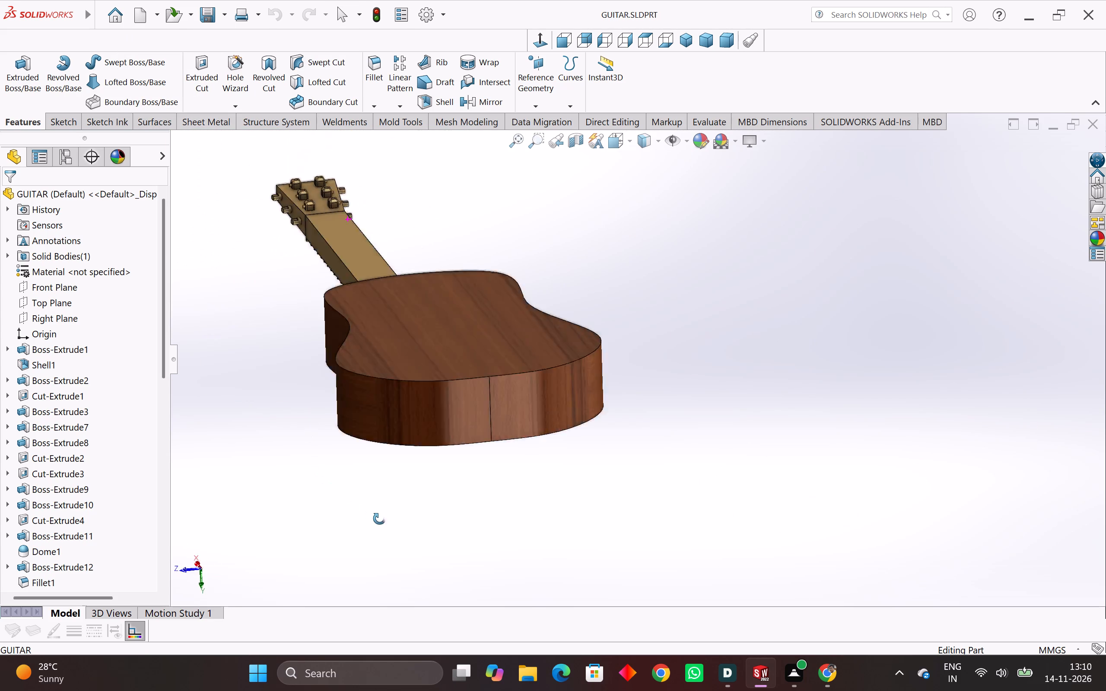
pyautogui.moveTo(379, 519); pyautogui.dragTo(495, 407, button='middle')
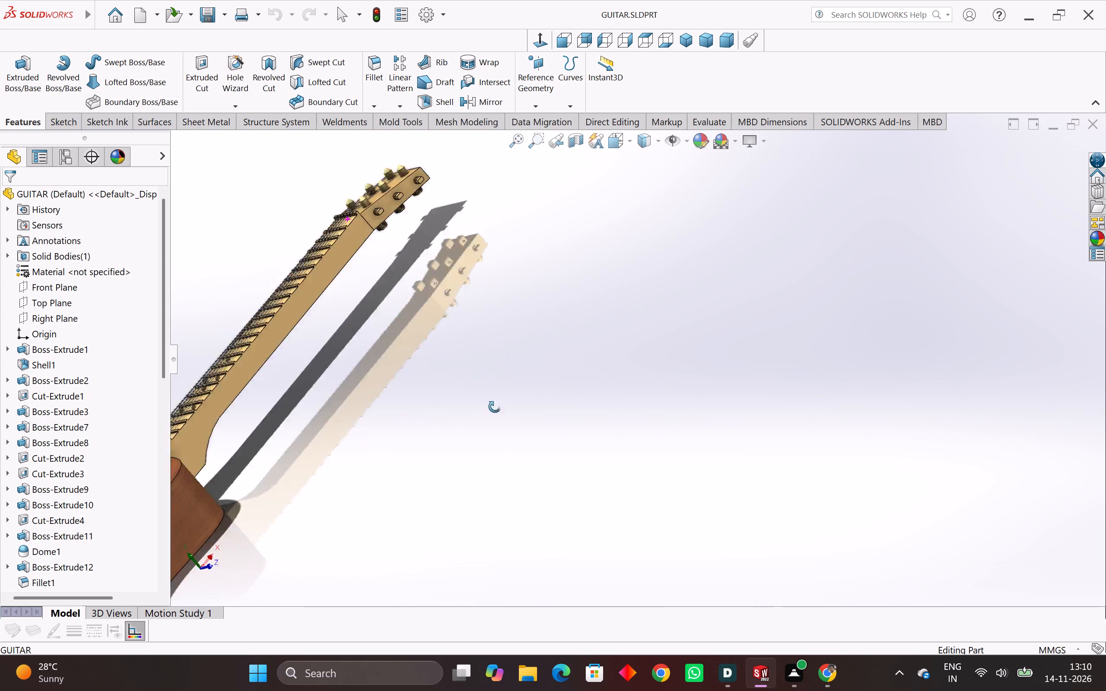
pyautogui.moveTo(495, 407); pyautogui.dragTo(467, 293, button='middle')
pyautogui.scroll(-3, 467, 293)
pyautogui.moveTo(333, 363); pyautogui.dragTo(533, 379, button='middle')
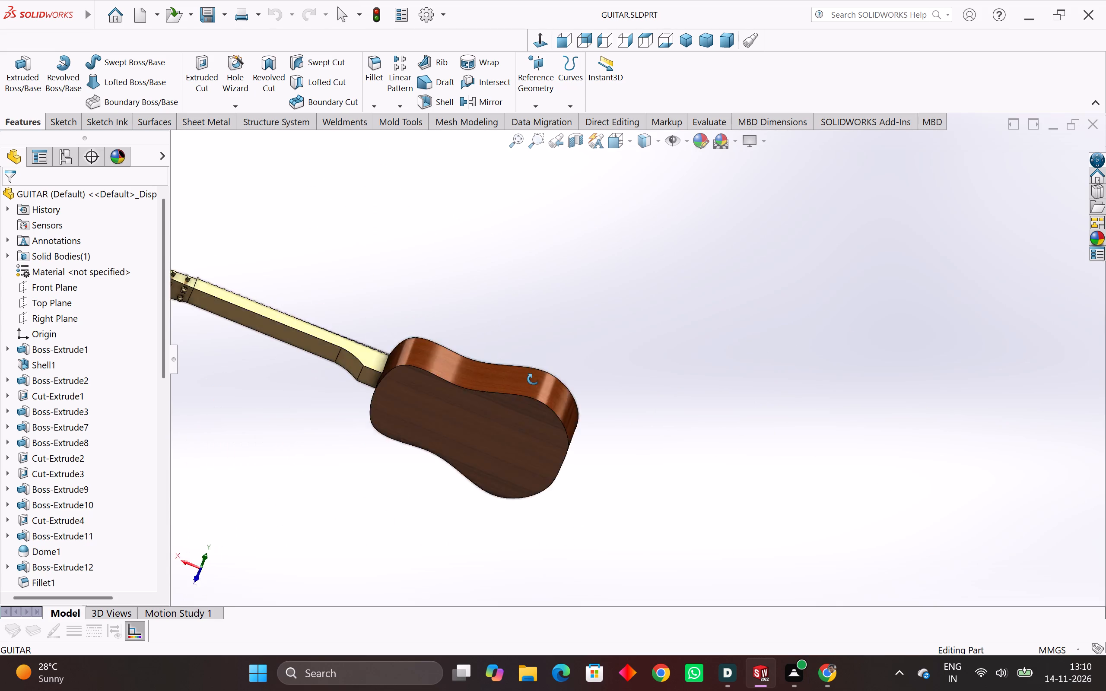
pyautogui.moveTo(533, 379); pyautogui.dragTo(196, 295, button='middle')
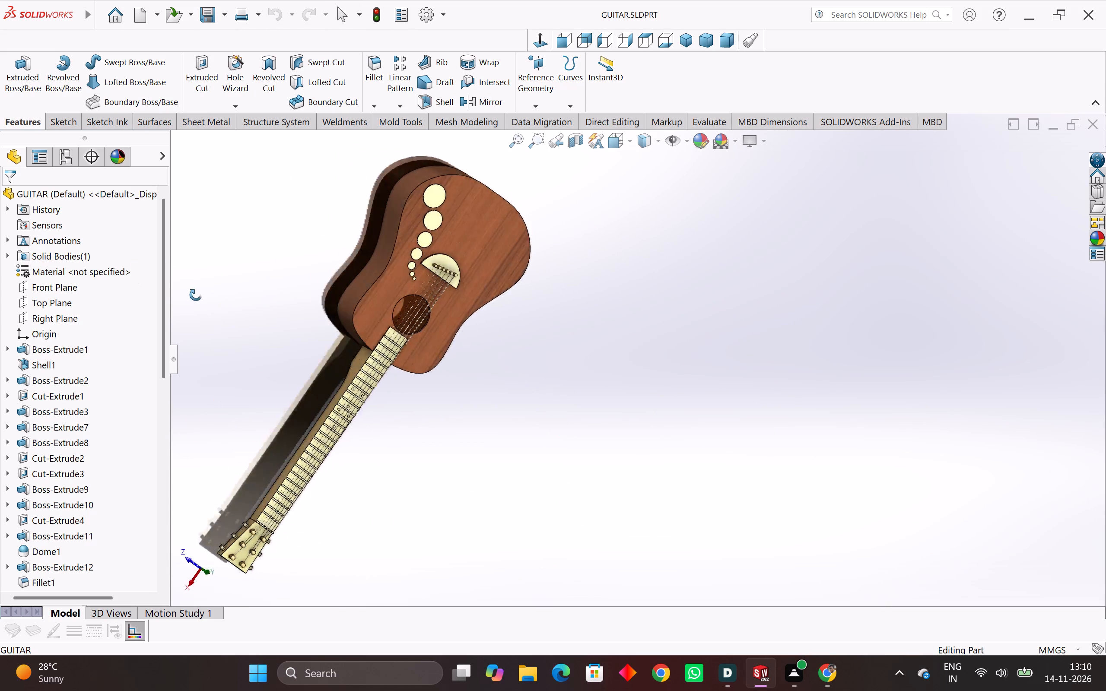
pyautogui.moveTo(196, 295); pyautogui.dragTo(585, 223, button='middle')
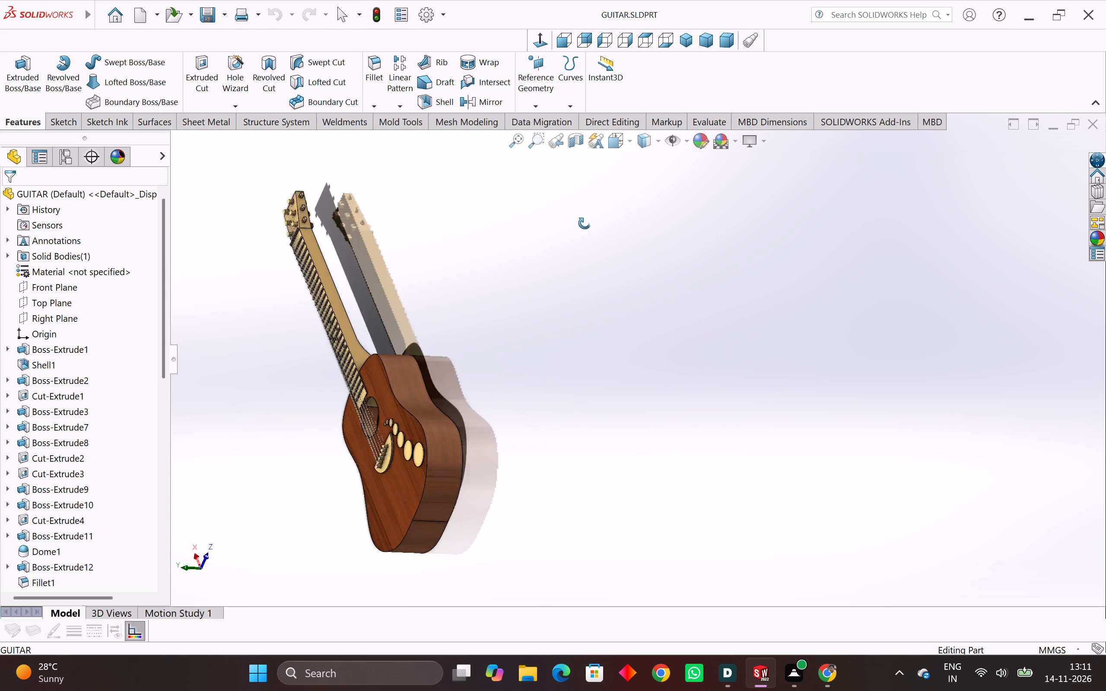
pyautogui.moveTo(585, 223); pyautogui.dragTo(671, 331, button='middle')
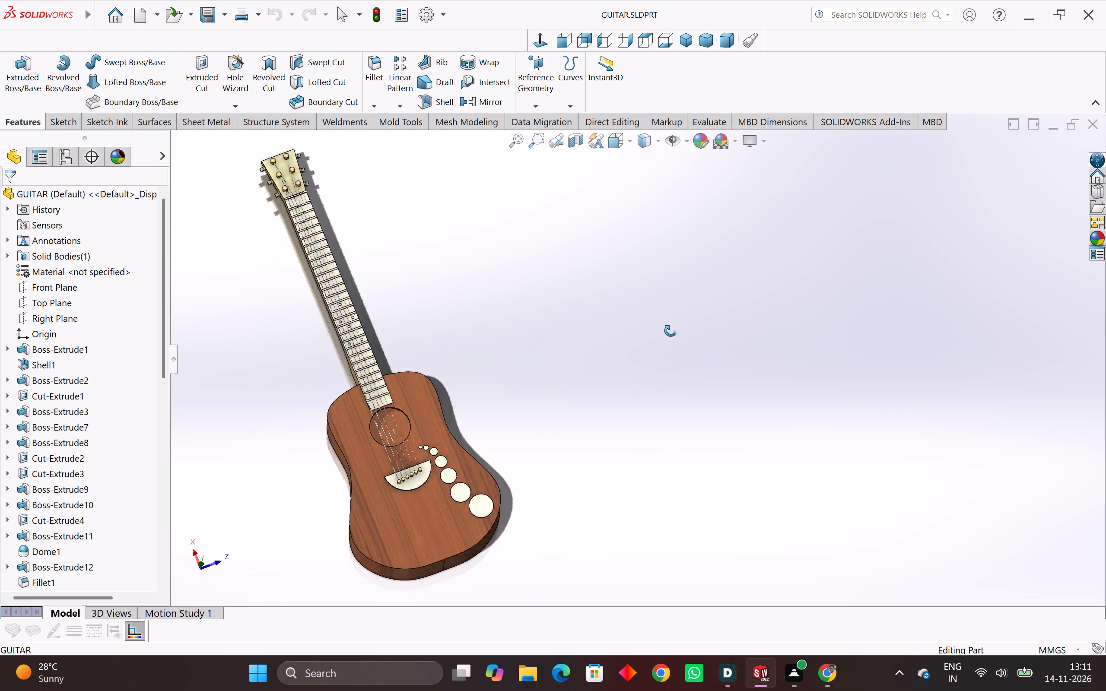
pyautogui.moveTo(671, 331); pyautogui.dragTo(193, 332, button='middle')
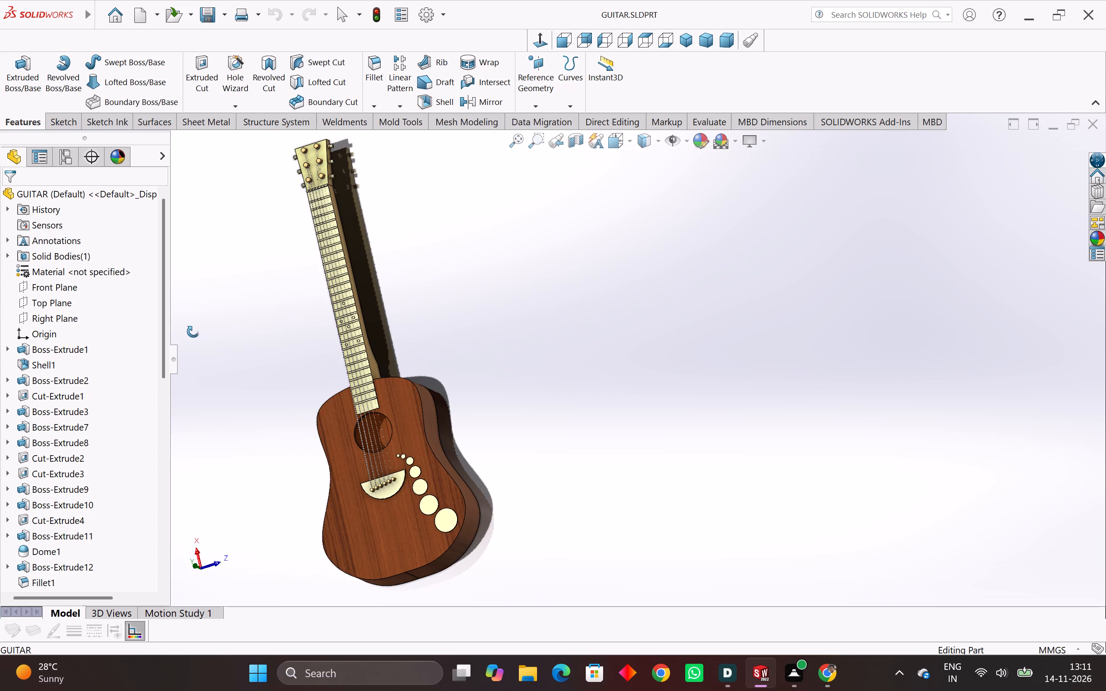
pyautogui.moveTo(193, 332); pyautogui.dragTo(326, 441, button='middle')
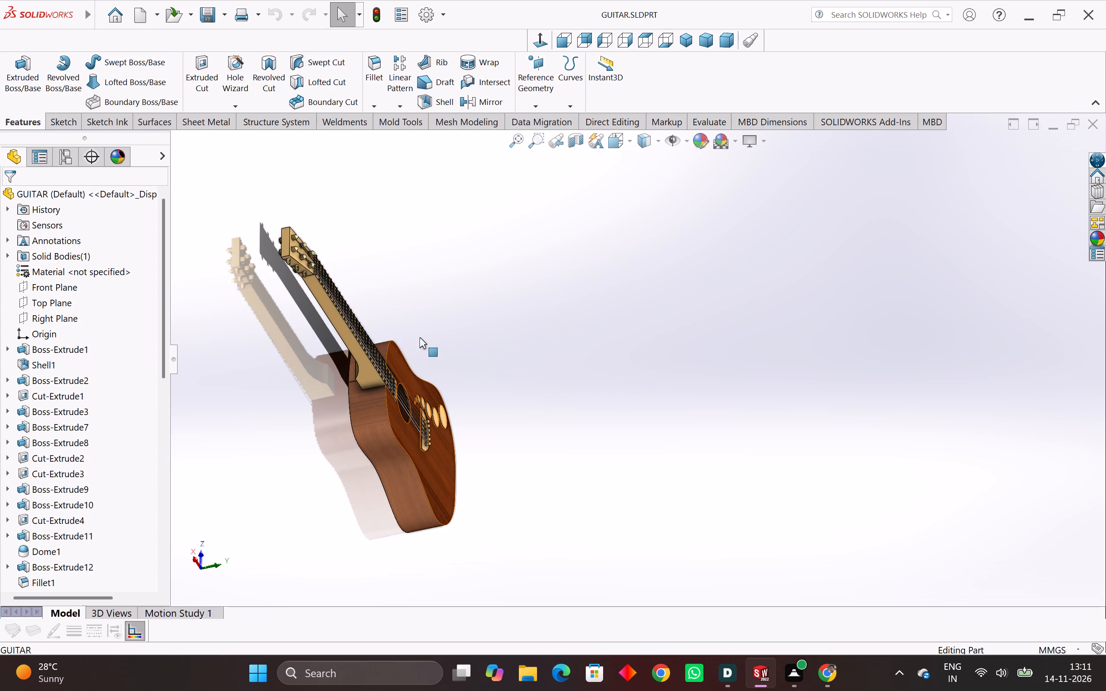
# Show the guitar in the isometric view and examine the soundhole and strings up close.
pyautogui.click(685, 43)
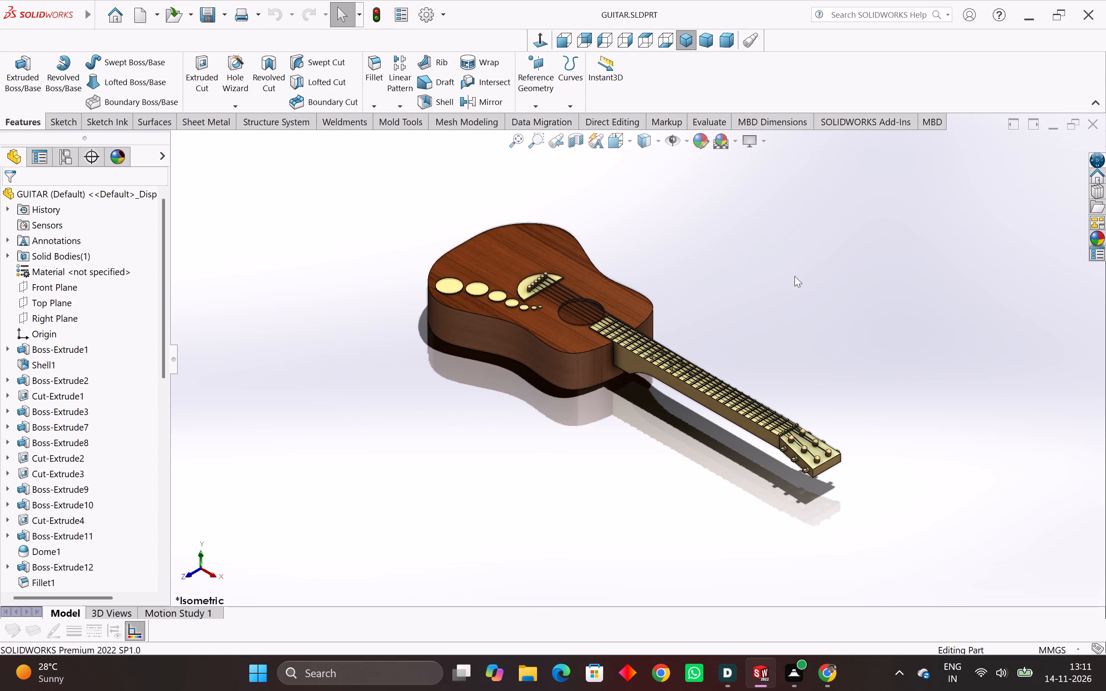
pyautogui.scroll(4, 612, 281)
pyautogui.scroll(9, 548, 365)
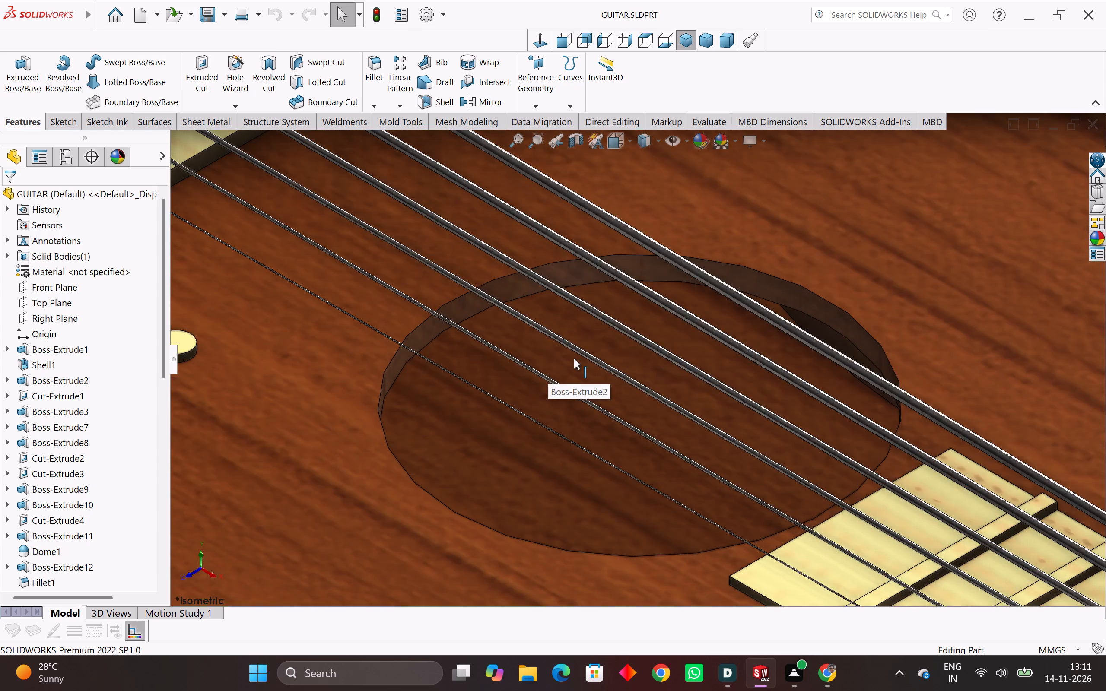
pyautogui.scroll(5, 574, 358)
pyautogui.scroll(4, 490, 487)
pyautogui.scroll(-8, 490, 487)
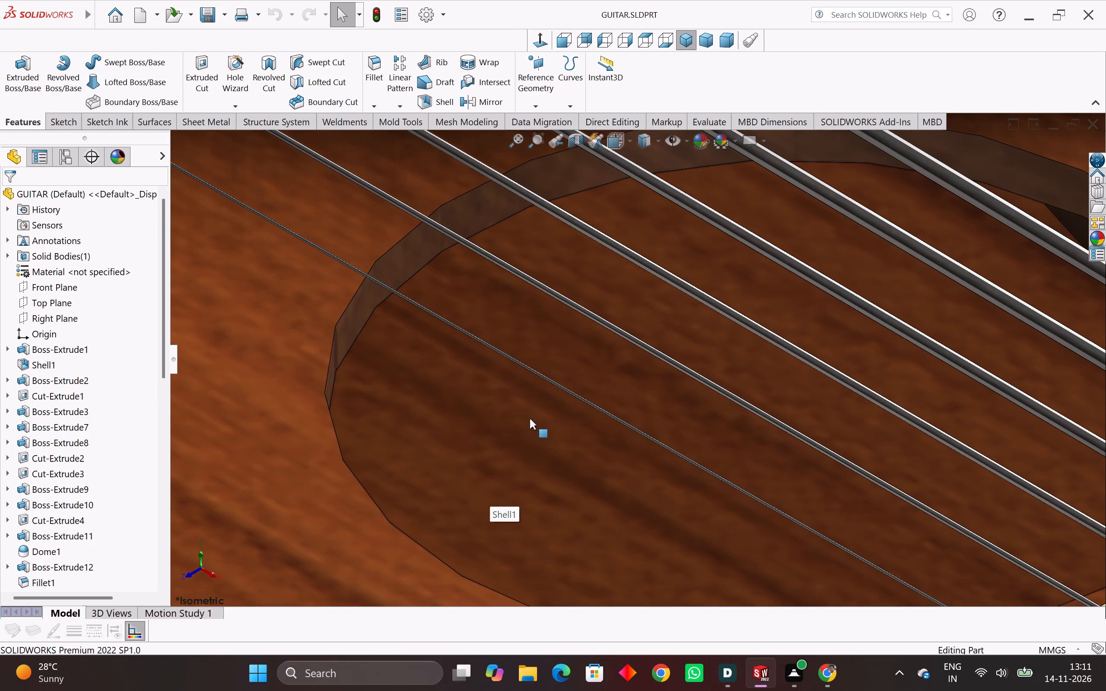
pyautogui.scroll(-2, 678, 402)
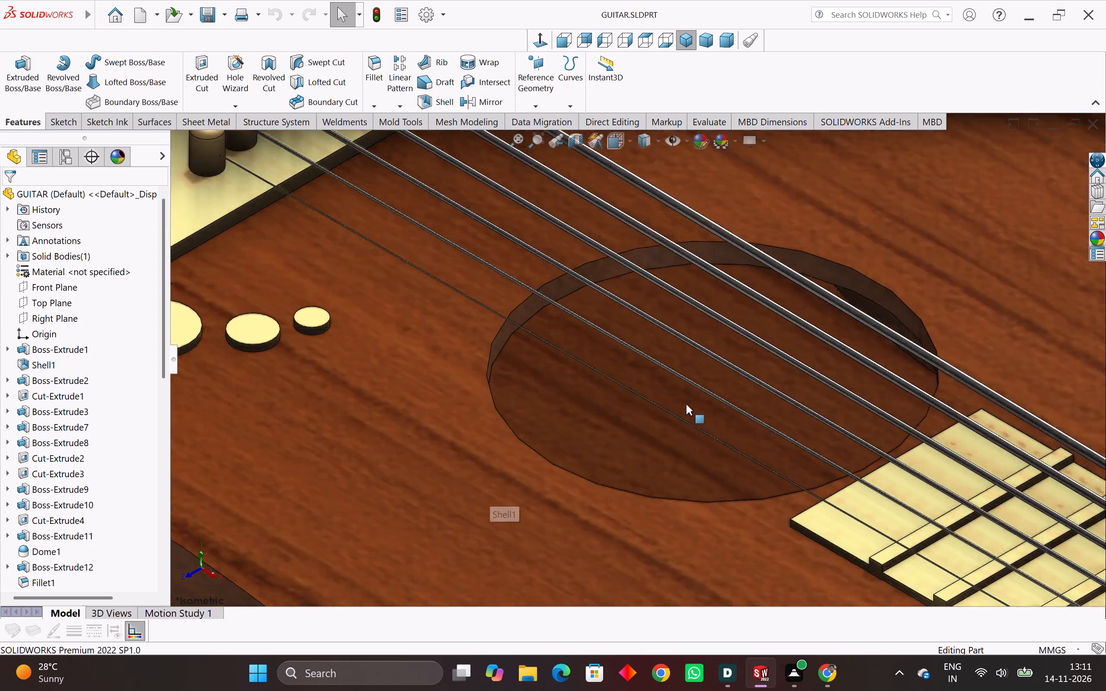
pyautogui.scroll(-11, 686, 404)
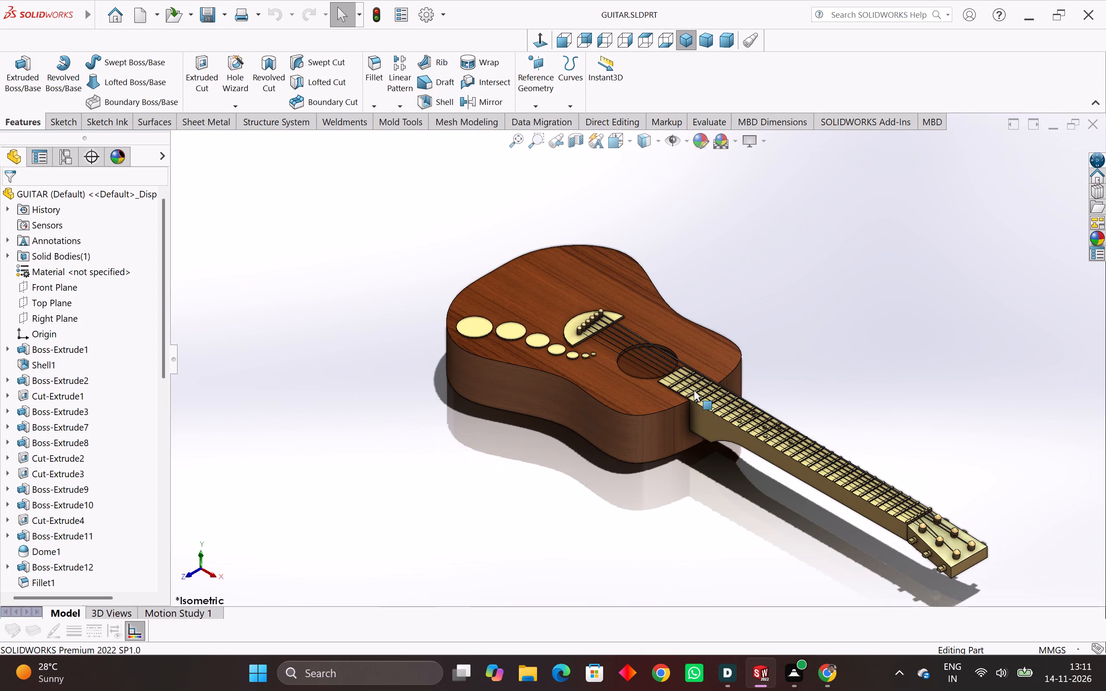
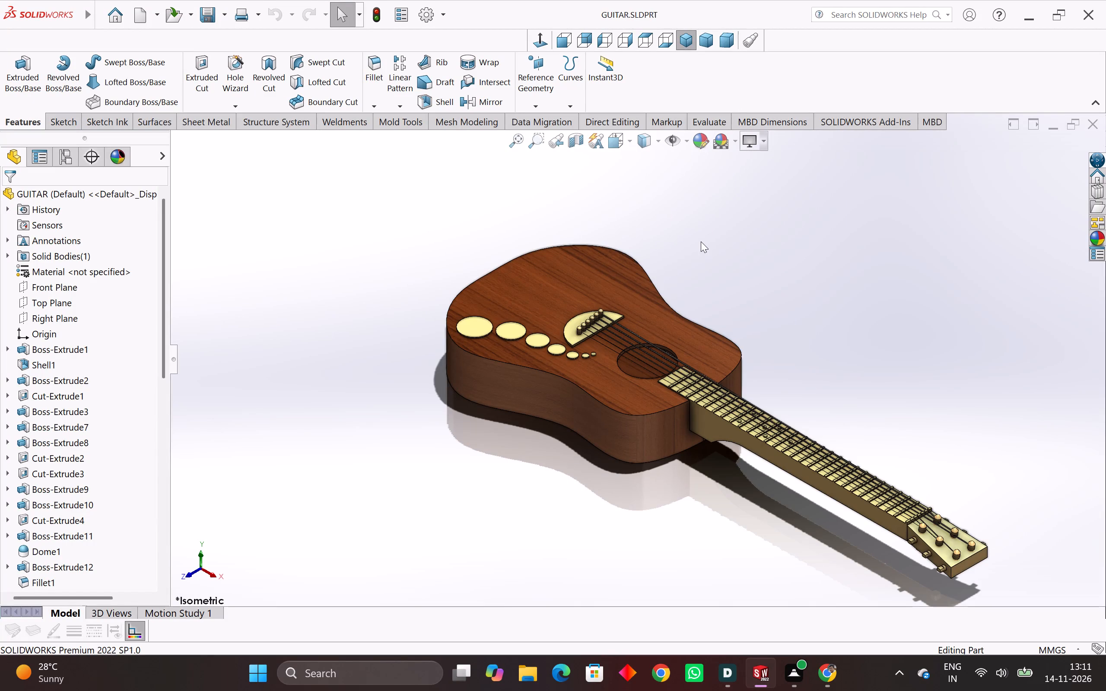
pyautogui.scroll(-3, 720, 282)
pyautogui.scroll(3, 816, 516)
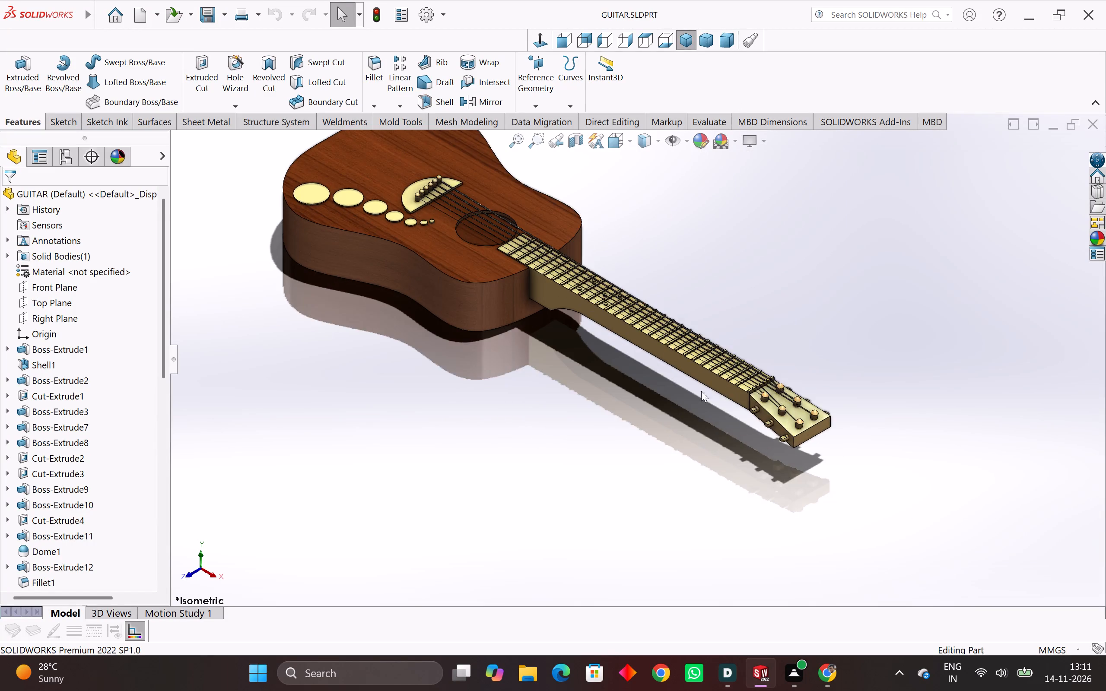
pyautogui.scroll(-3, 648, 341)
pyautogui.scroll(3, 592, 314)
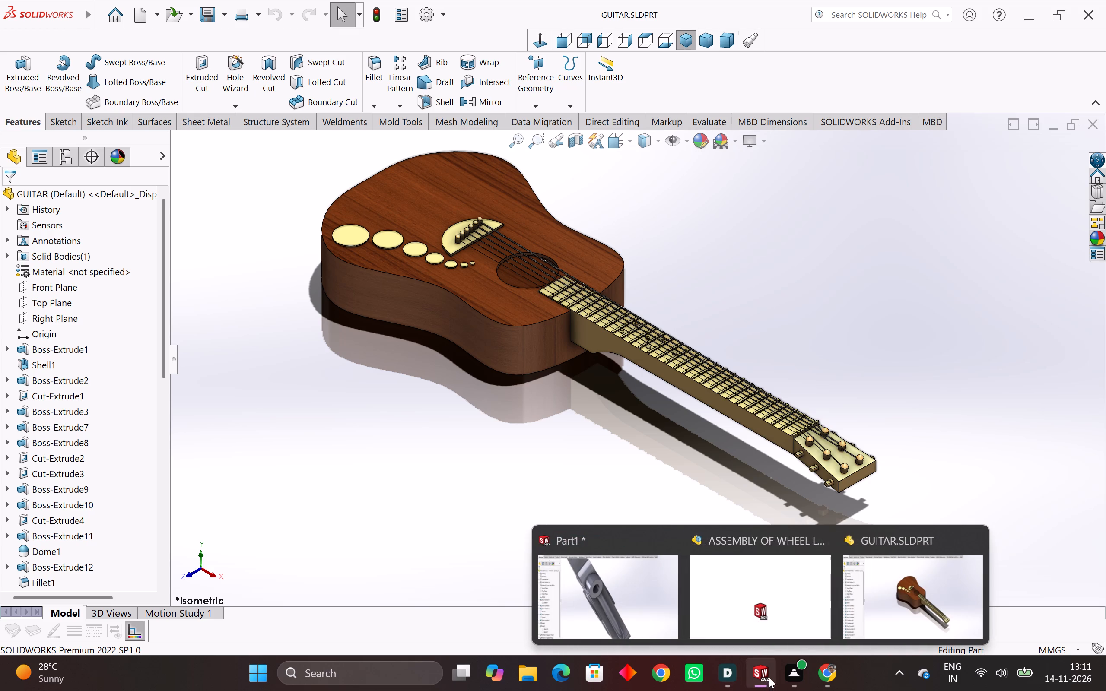
# Switch back to the Part1 window.
pyautogui.click(652, 604)
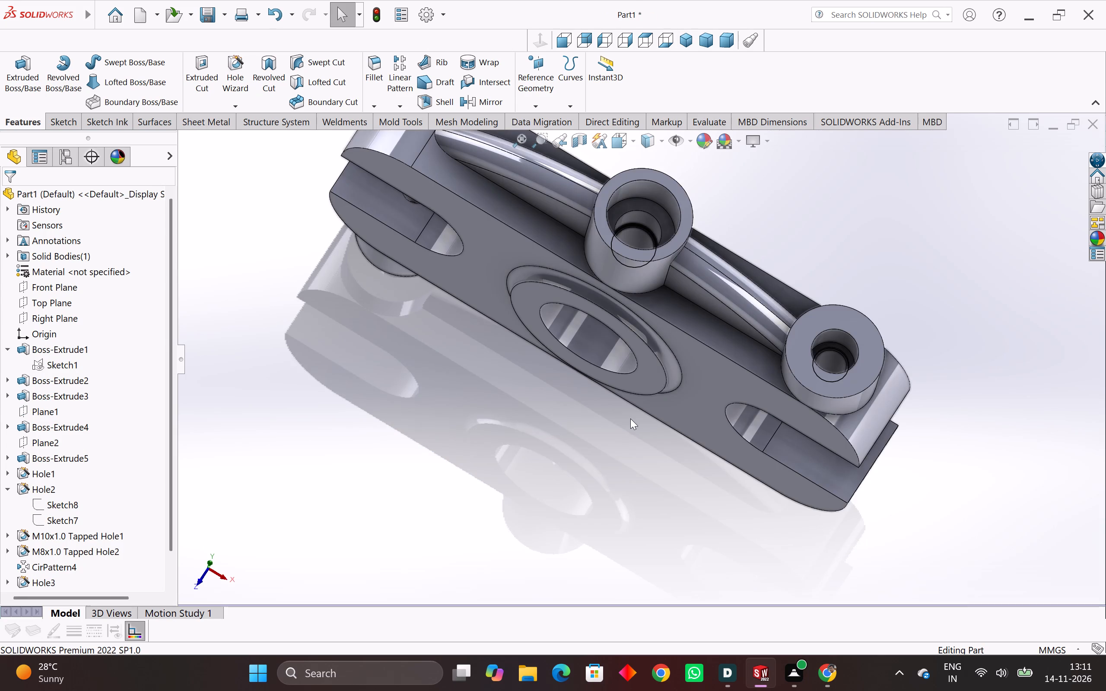
# Set up a 1.5 mm fillet on both edges where the curved rib meets the middle cylindrical boss.
pyautogui.scroll(-3, 631, 418)
pyautogui.moveTo(631, 418); pyautogui.dragTo(555, 593, button='middle')
pyautogui.scroll(3, 576, 365)
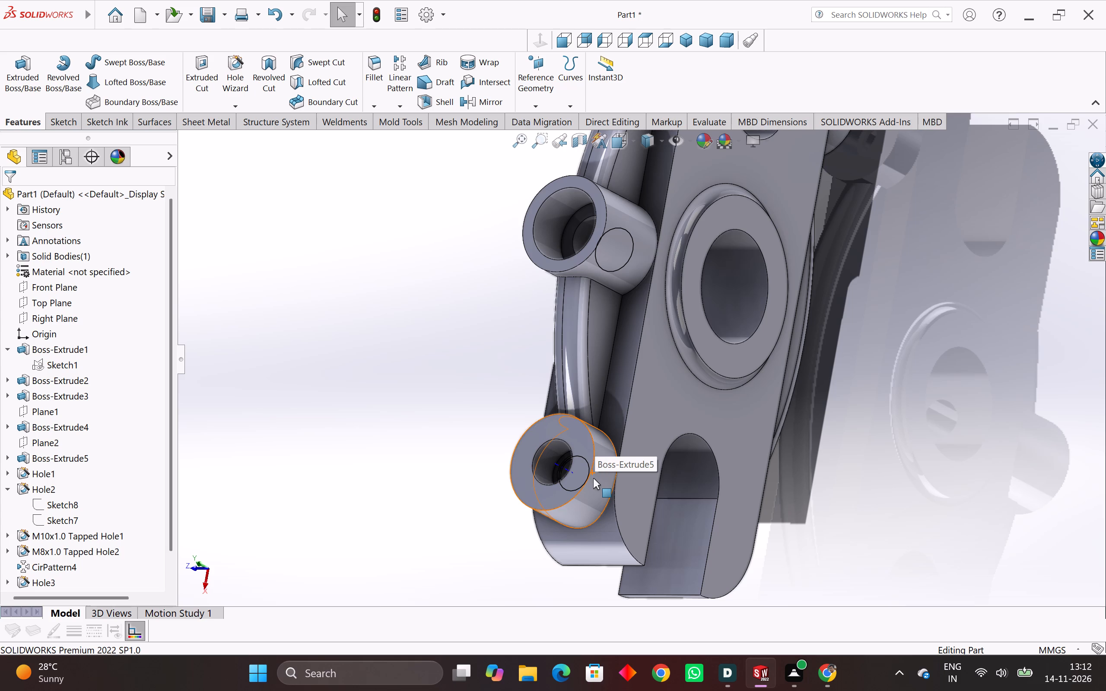
pyautogui.moveTo(647, 463); pyautogui.dragTo(640, 555, button='middle')
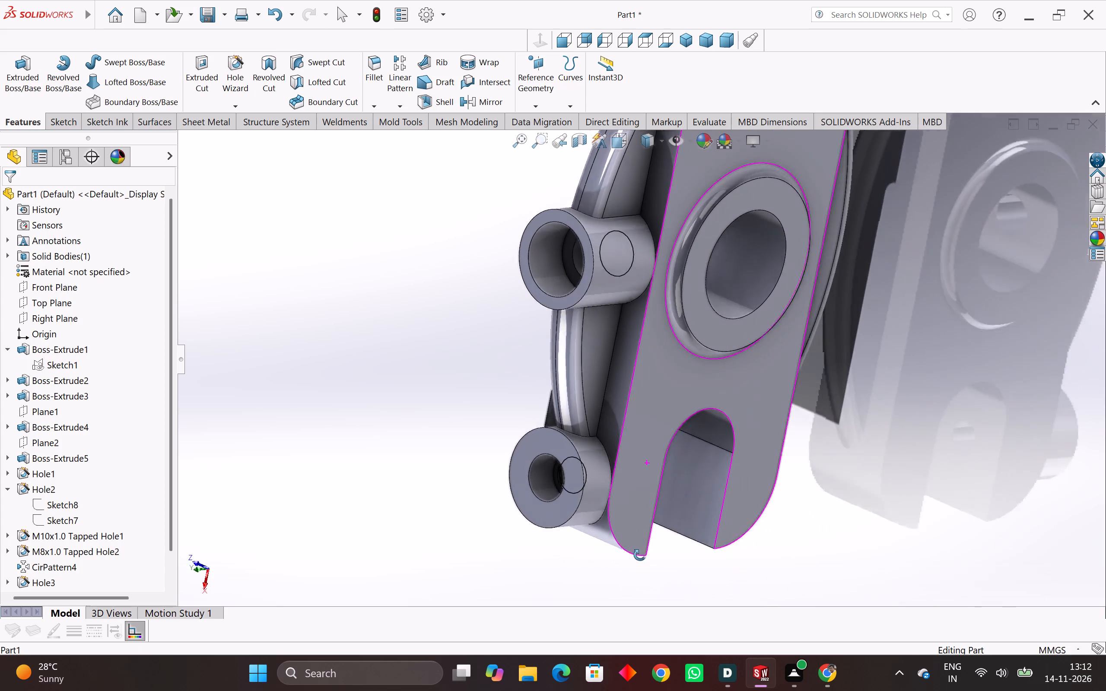
pyautogui.moveTo(640, 555); pyautogui.dragTo(693, 690, button='middle')
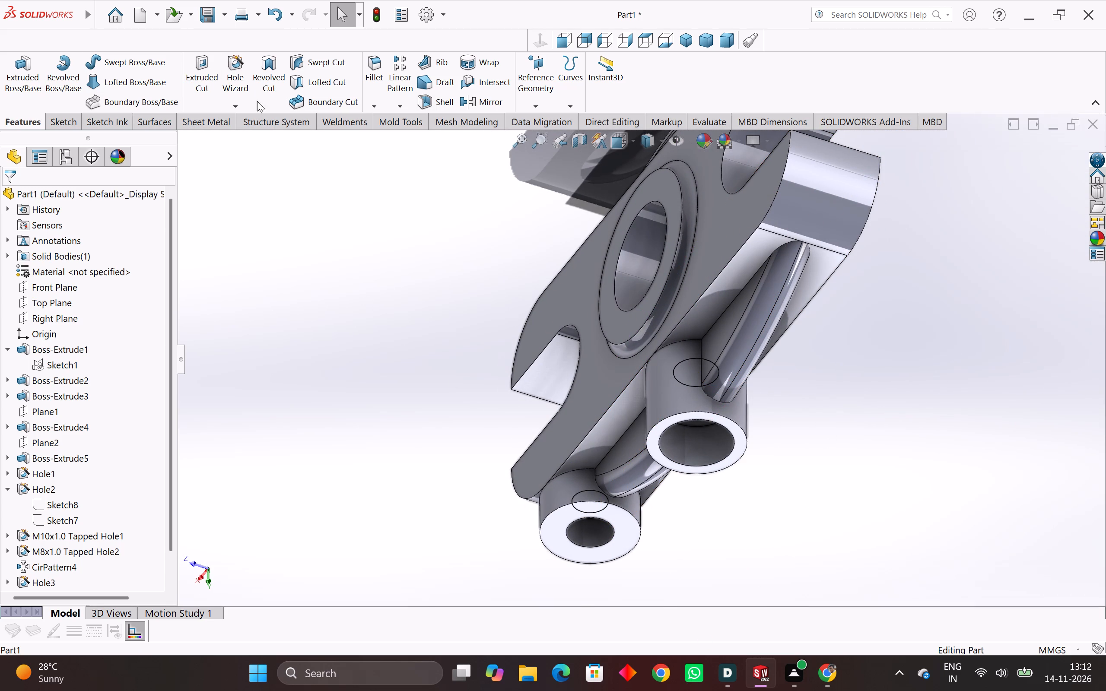
pyautogui.click(368, 67)
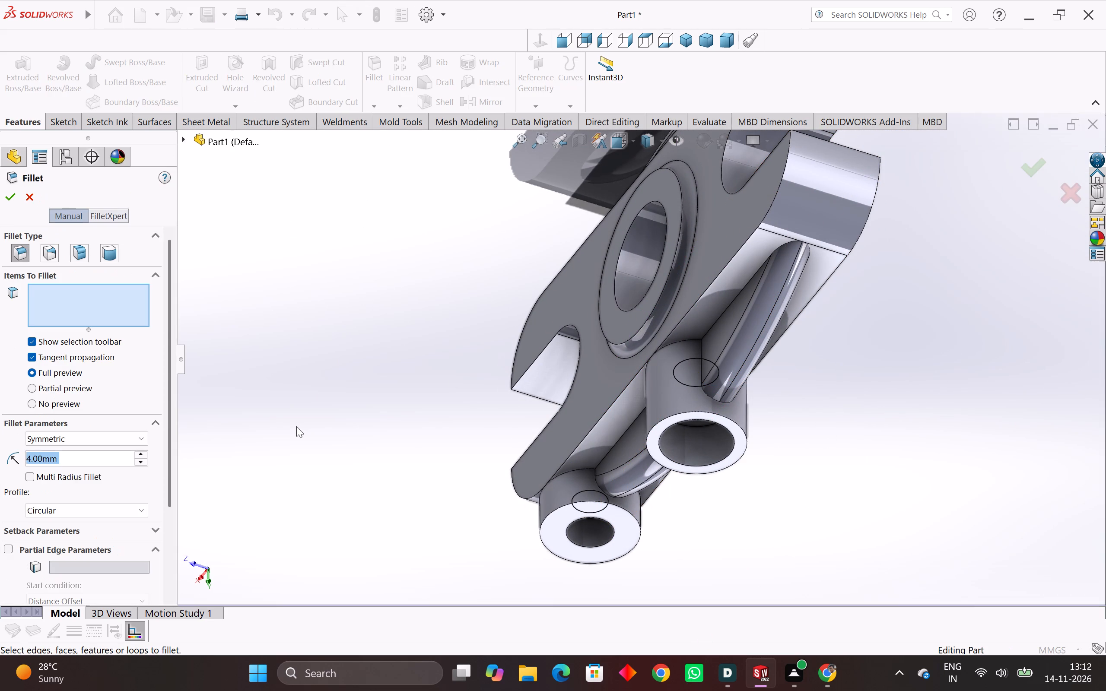
pyautogui.write('1.5')
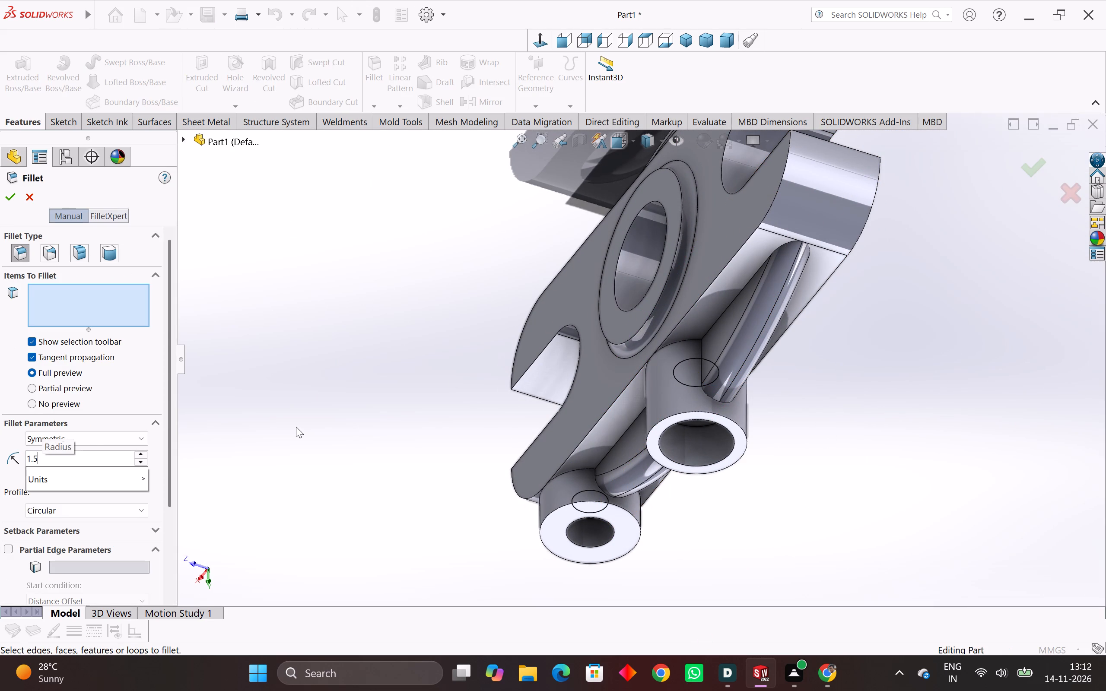
pyautogui.press('Return')
pyautogui.moveTo(736, 307); pyautogui.dragTo(764, 276, button='middle')
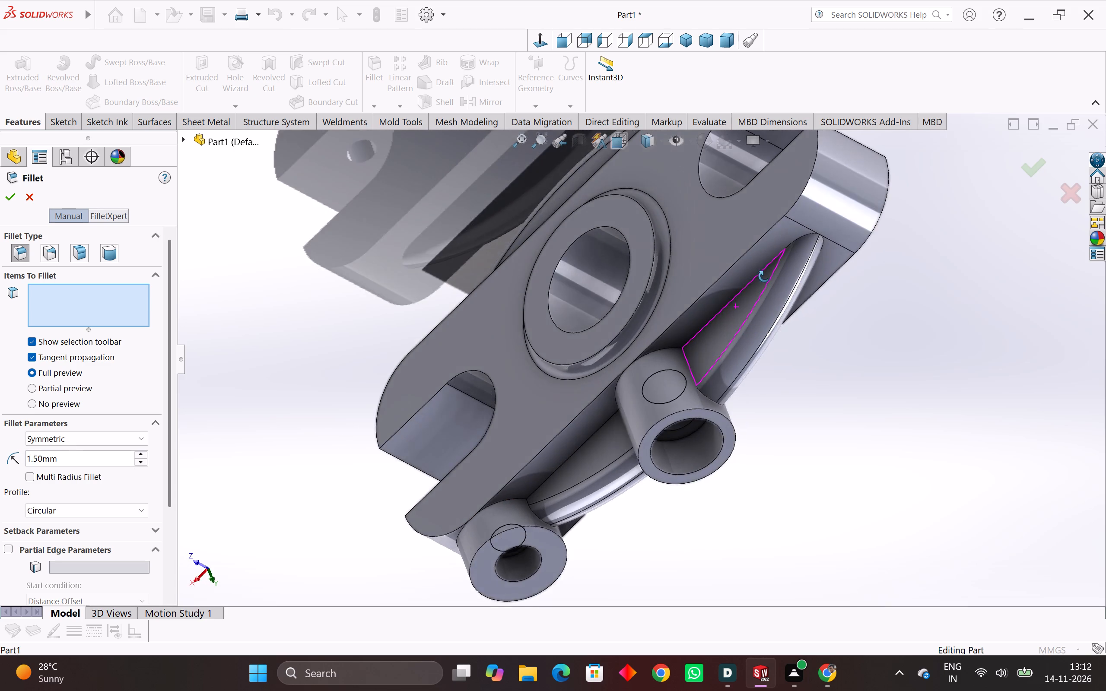
pyautogui.moveTo(764, 276); pyautogui.dragTo(748, 386, button='middle')
pyautogui.scroll(2, 748, 386)
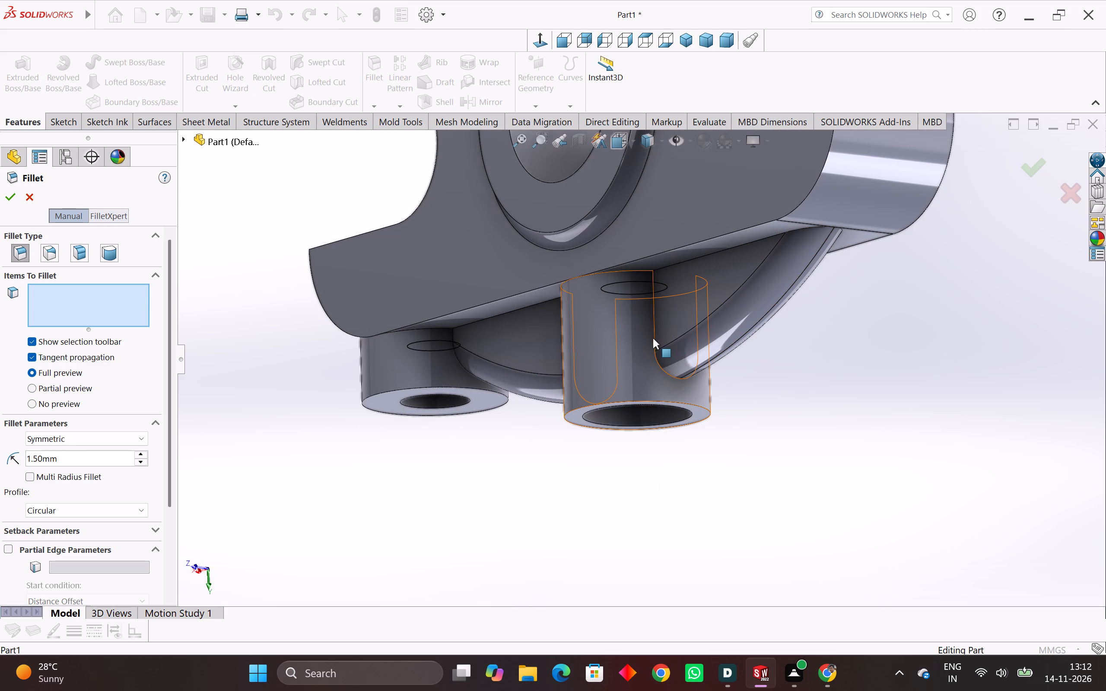
pyautogui.click(661, 368)
pyautogui.moveTo(604, 363); pyautogui.dragTo(752, 293, button='middle')
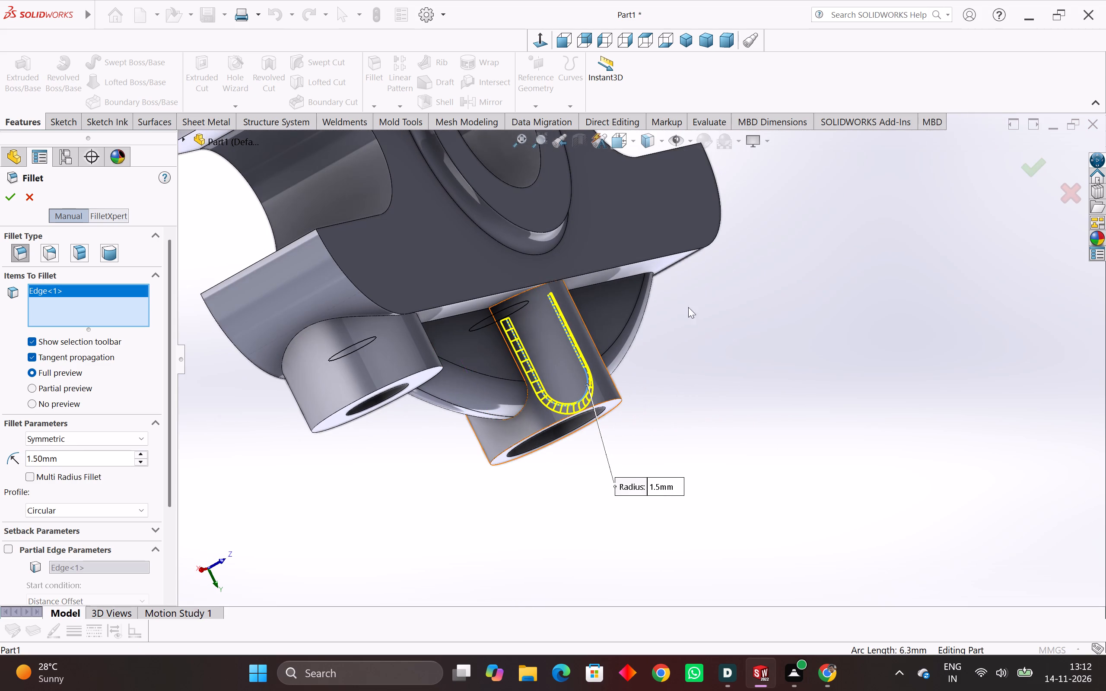
pyautogui.click(514, 358)
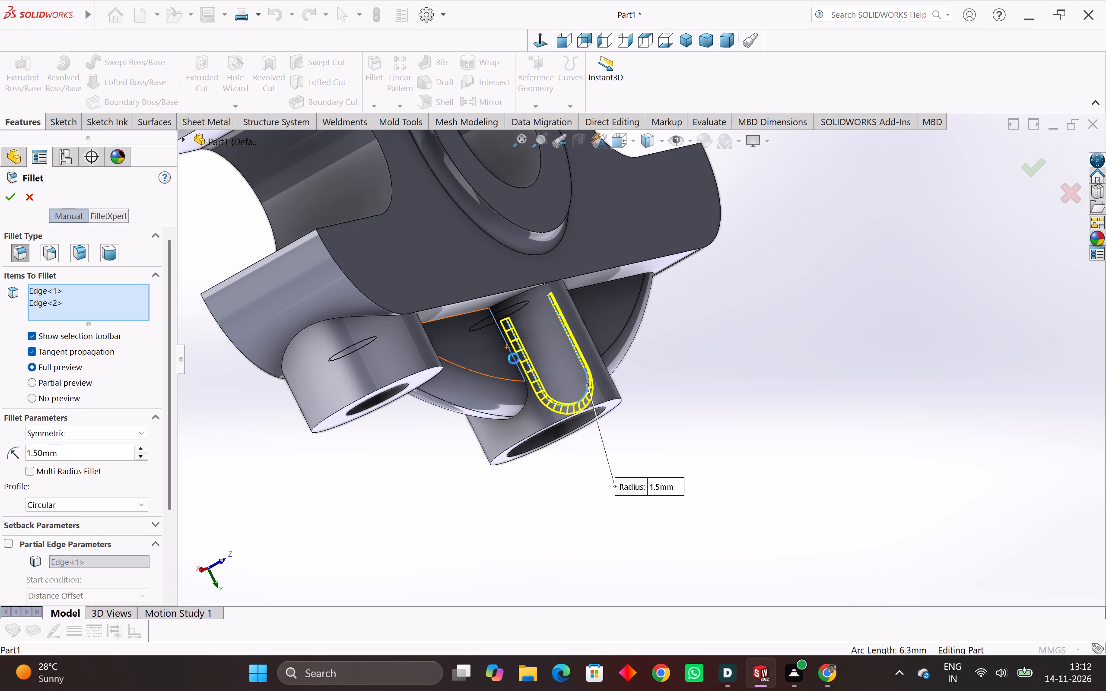
# Add the edge where the same curved rib joins the smaller end boss to the fillet selection.
pyautogui.moveTo(479, 384); pyautogui.dragTo(356, 397, button='middle')
pyautogui.scroll(3, 392, 345)
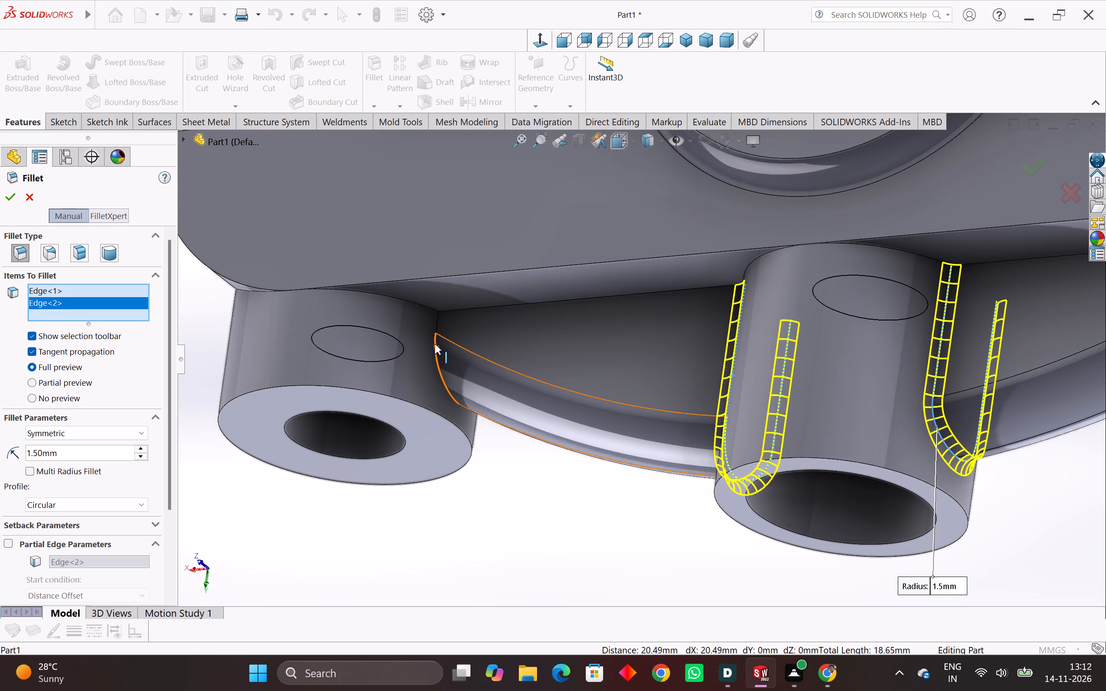
pyautogui.click(435, 344)
pyautogui.scroll(-2, 435, 345)
pyautogui.moveTo(435, 345); pyautogui.dragTo(490, 335, button='middle')
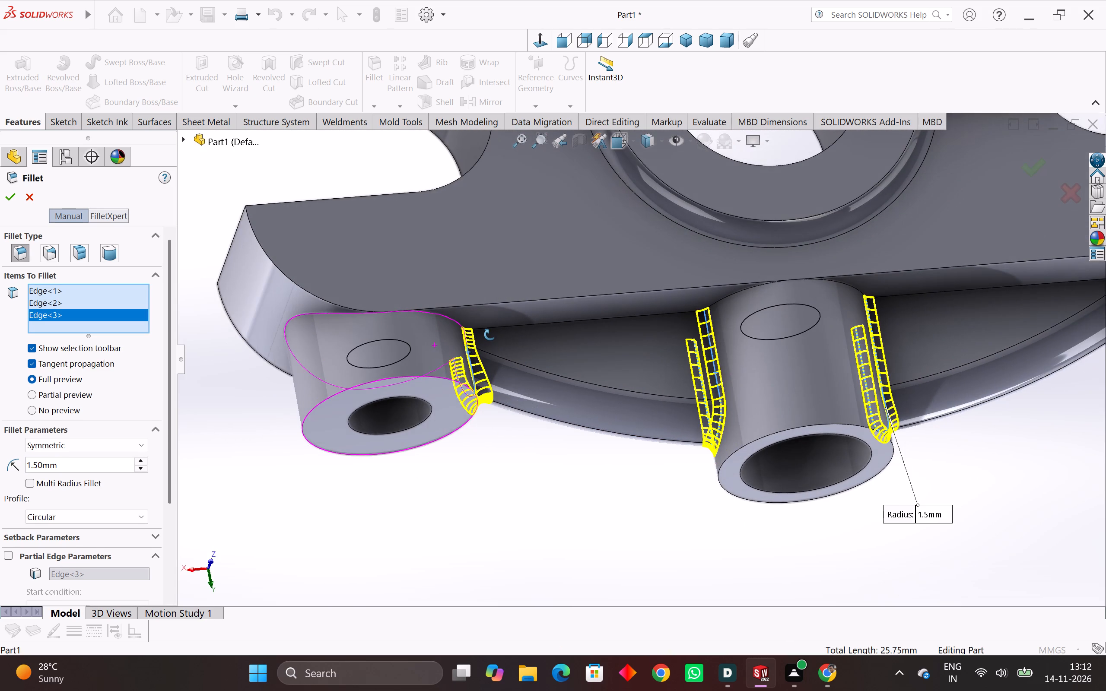
pyautogui.moveTo(490, 335); pyautogui.dragTo(465, 335, button='middle')
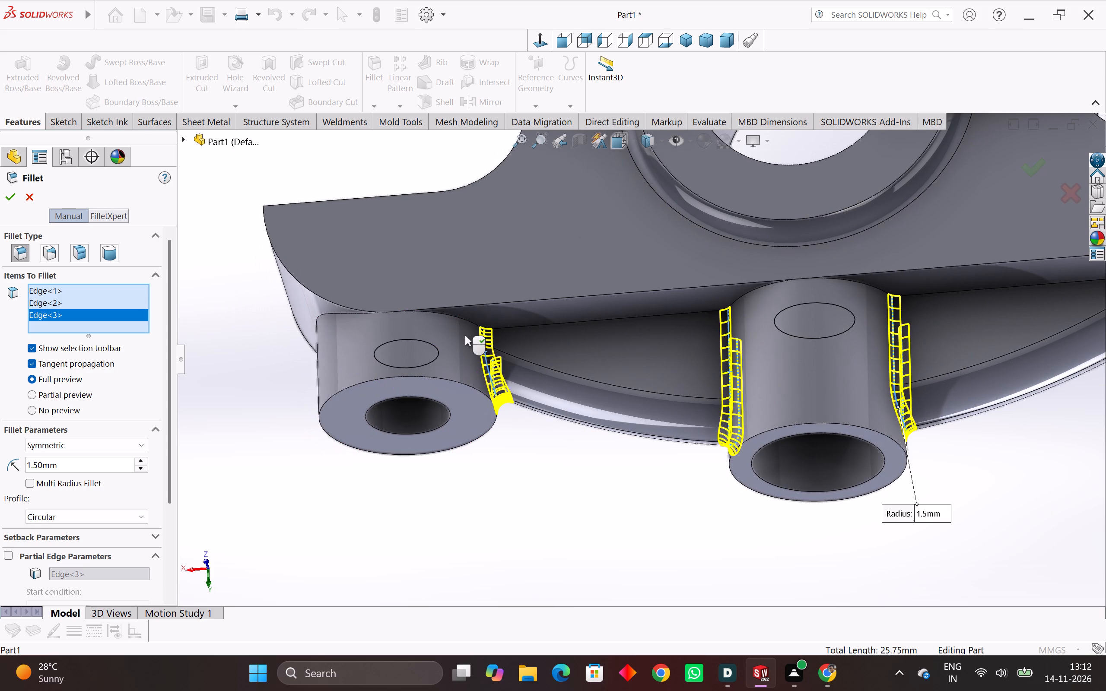
# Add the edge where the opposite side's curved rib joins its end boss and apply the 1.5 mm fillet.
pyautogui.scroll(-2, 501, 297)
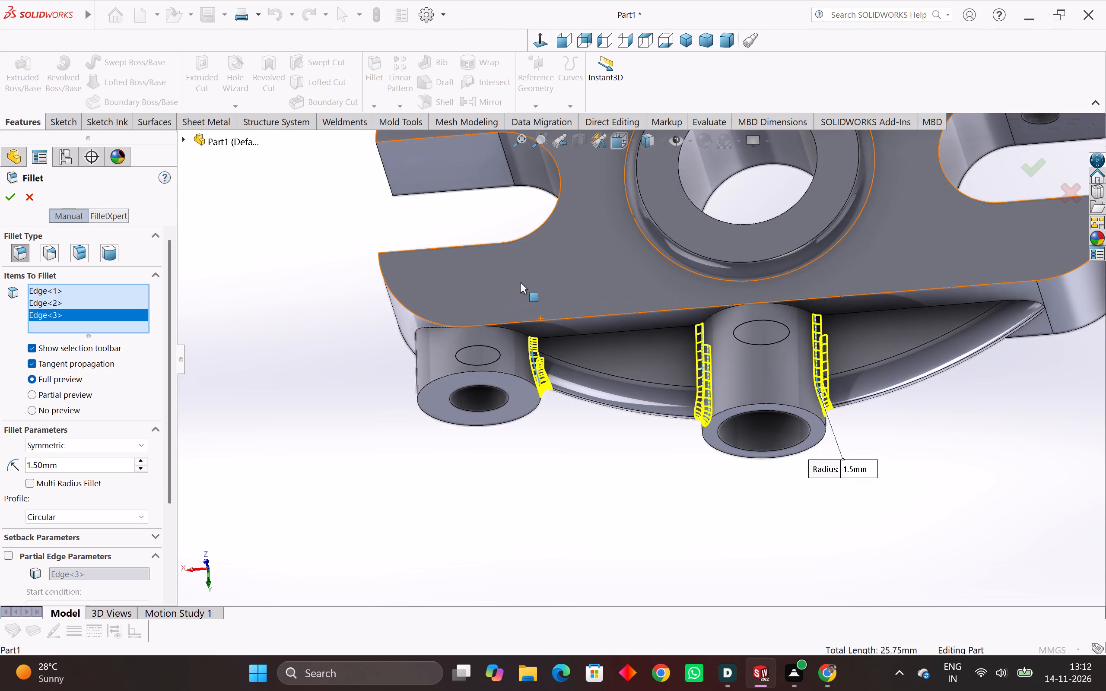
pyautogui.scroll(-1, 520, 282)
pyautogui.scroll(-3, 585, 237)
pyautogui.moveTo(594, 237); pyautogui.dragTo(604, 420, button='middle')
pyautogui.moveTo(668, 225); pyautogui.dragTo(658, 271, button='middle')
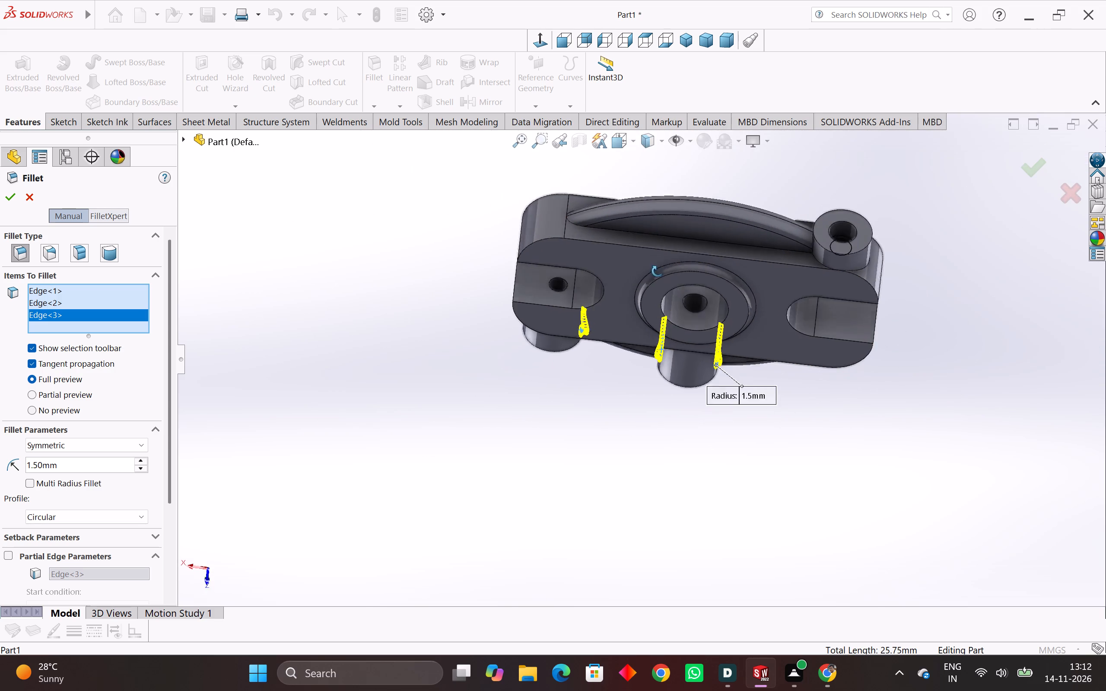
pyautogui.moveTo(658, 271); pyautogui.dragTo(638, 247, button='middle')
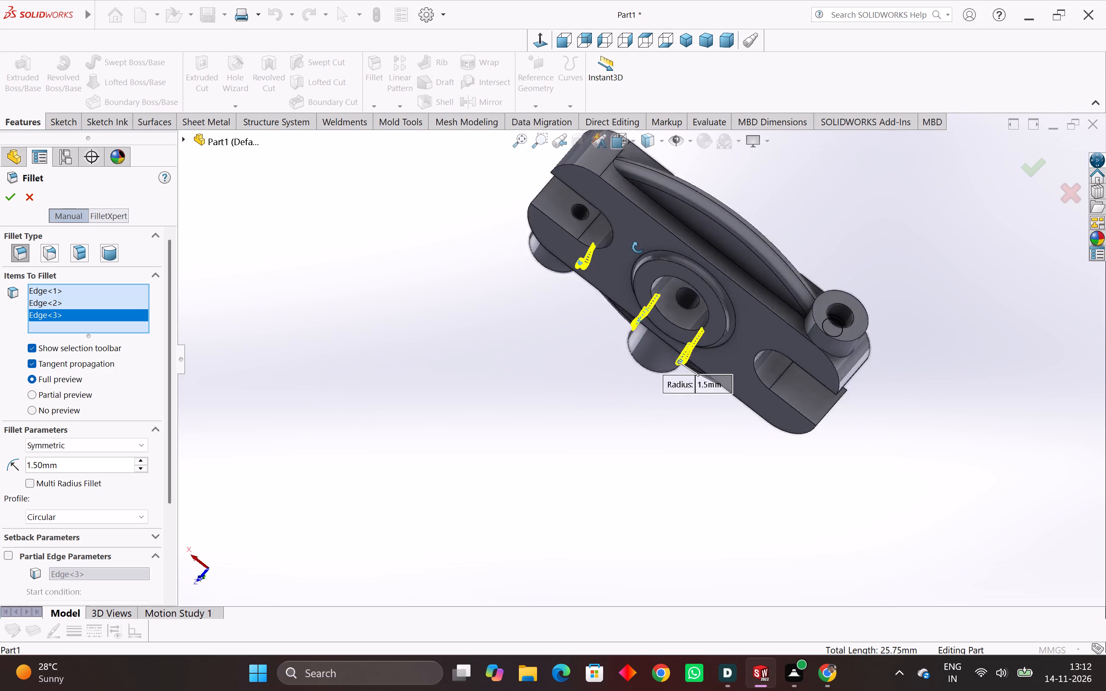
pyautogui.moveTo(638, 247); pyautogui.dragTo(613, 260, button='middle')
pyautogui.moveTo(638, 270); pyautogui.dragTo(737, 310, button='middle')
pyautogui.scroll(4, 880, 341)
pyautogui.scroll(3, 726, 322)
pyautogui.click(681, 354)
pyautogui.scroll(-2, 681, 354)
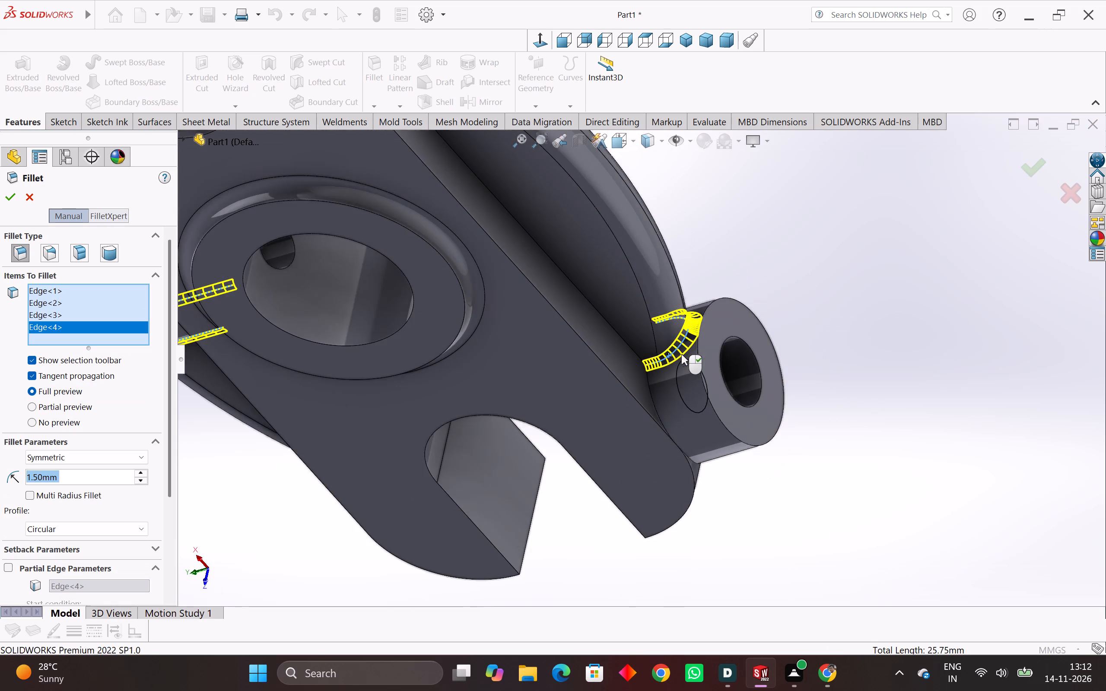
pyautogui.moveTo(679, 355); pyautogui.dragTo(652, 366, button='middle')
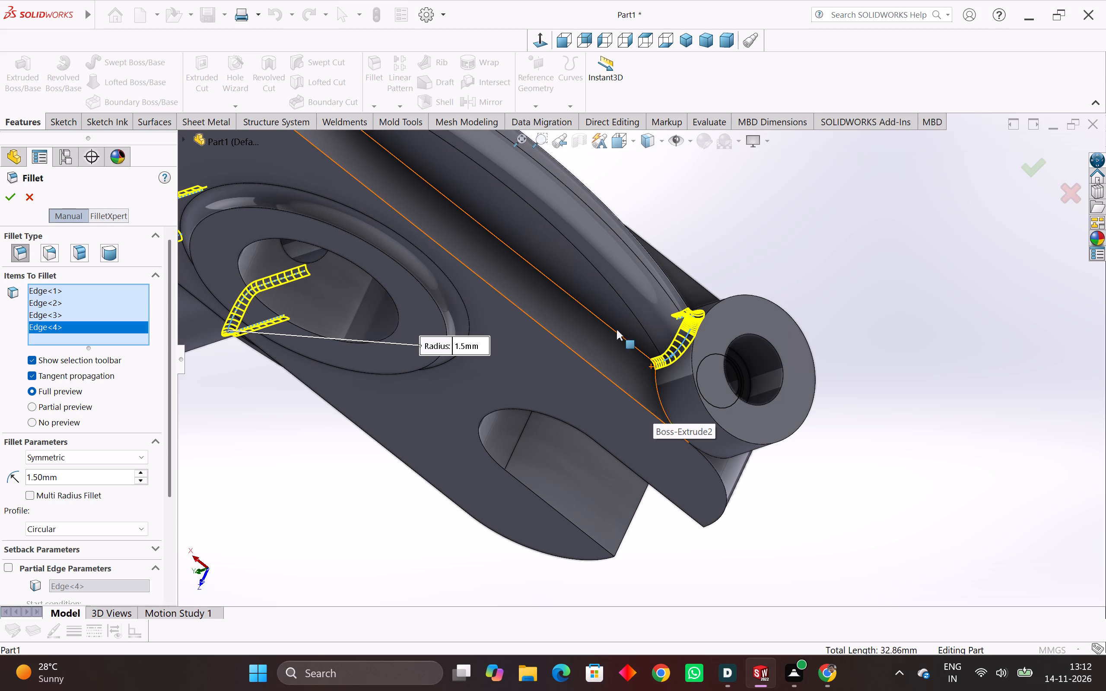
pyautogui.click(9, 195)
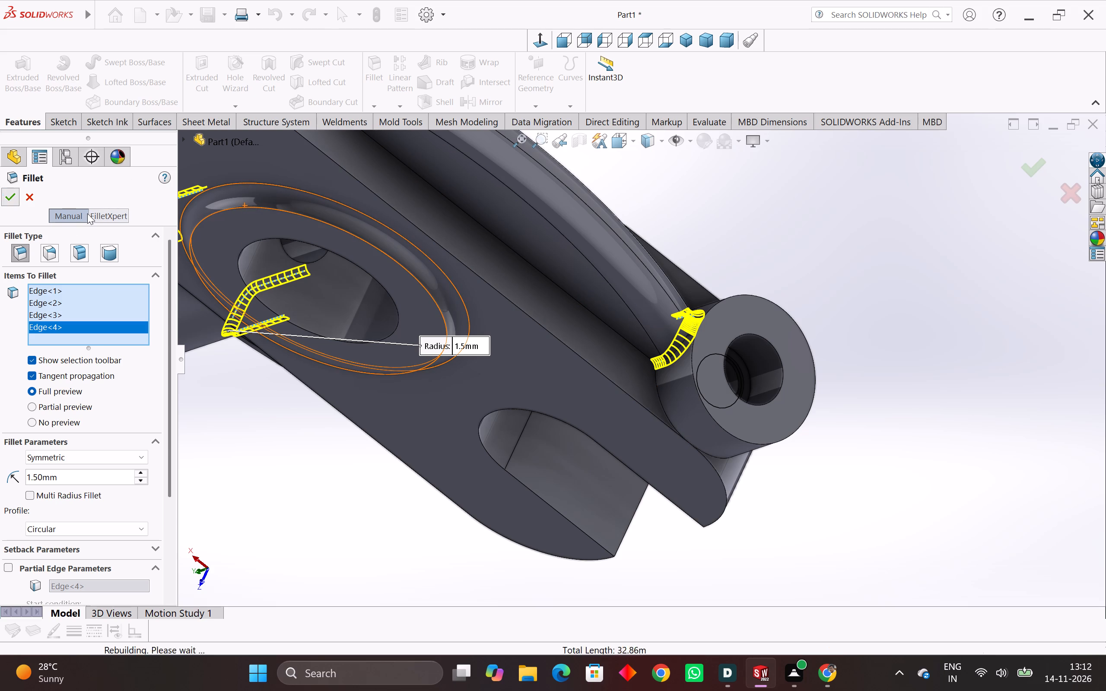
# Examine the filleted ribs, bosses and slots of the part from several sides.
pyautogui.scroll(-3, 572, 335)
pyautogui.moveTo(565, 339); pyautogui.dragTo(493, 345, button='middle')
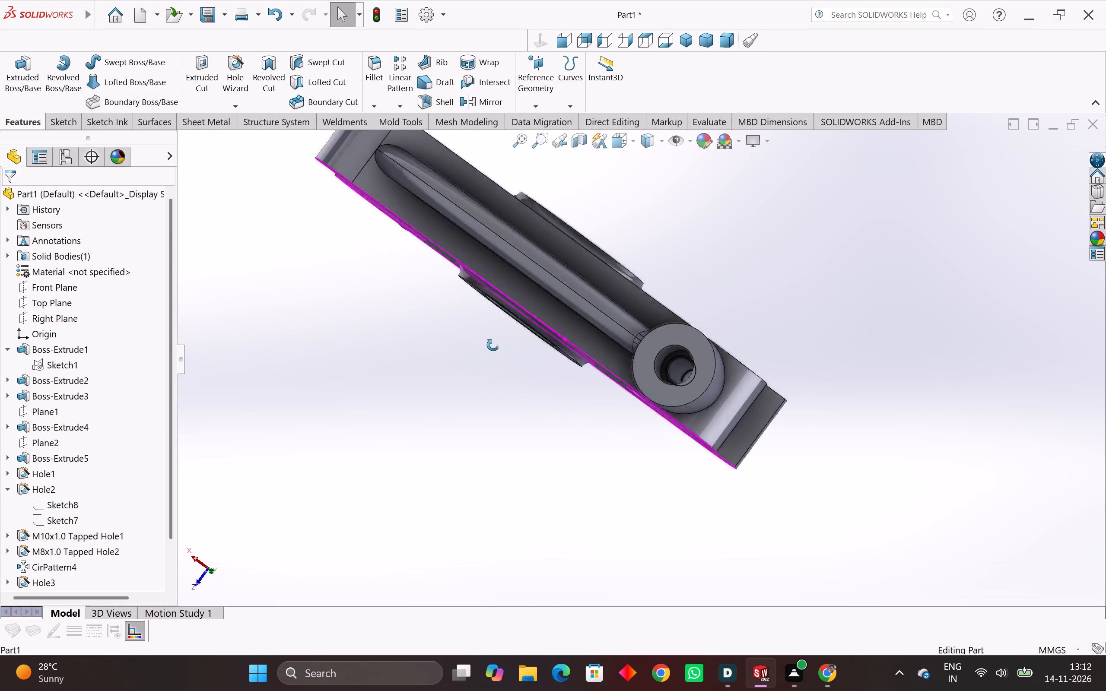
pyautogui.moveTo(493, 345); pyautogui.dragTo(462, 414, button='middle')
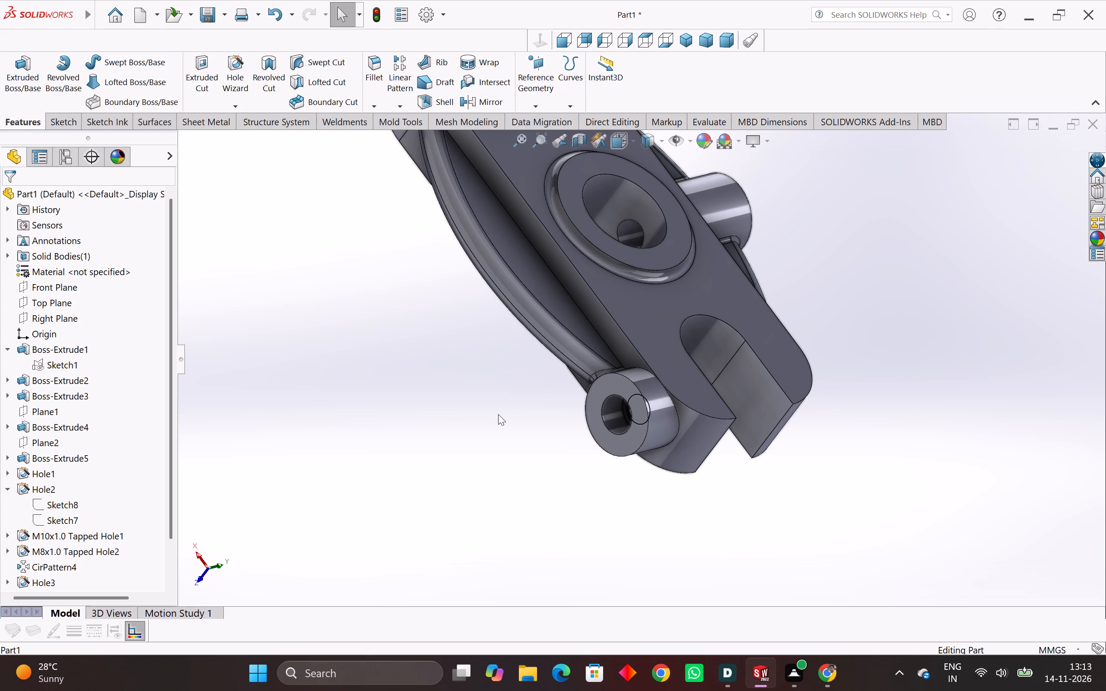
pyautogui.scroll(-3, 515, 390)
pyautogui.scroll(-1, 643, 329)
pyautogui.scroll(5, 635, 298)
pyautogui.scroll(-6, 634, 295)
pyautogui.scroll(4, 627, 291)
pyautogui.moveTo(627, 291); pyautogui.dragTo(597, 302, button='middle')
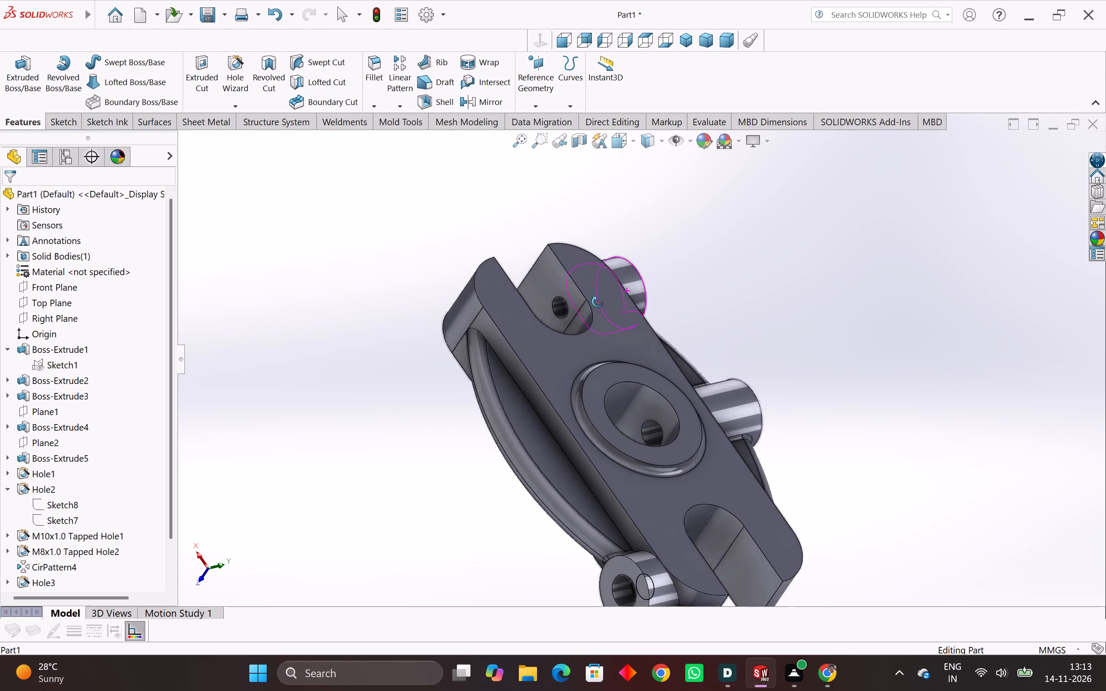
pyautogui.moveTo(597, 302); pyautogui.dragTo(525, 567, button='middle')
pyautogui.scroll(-4, 525, 567)
pyautogui.click(690, 298)
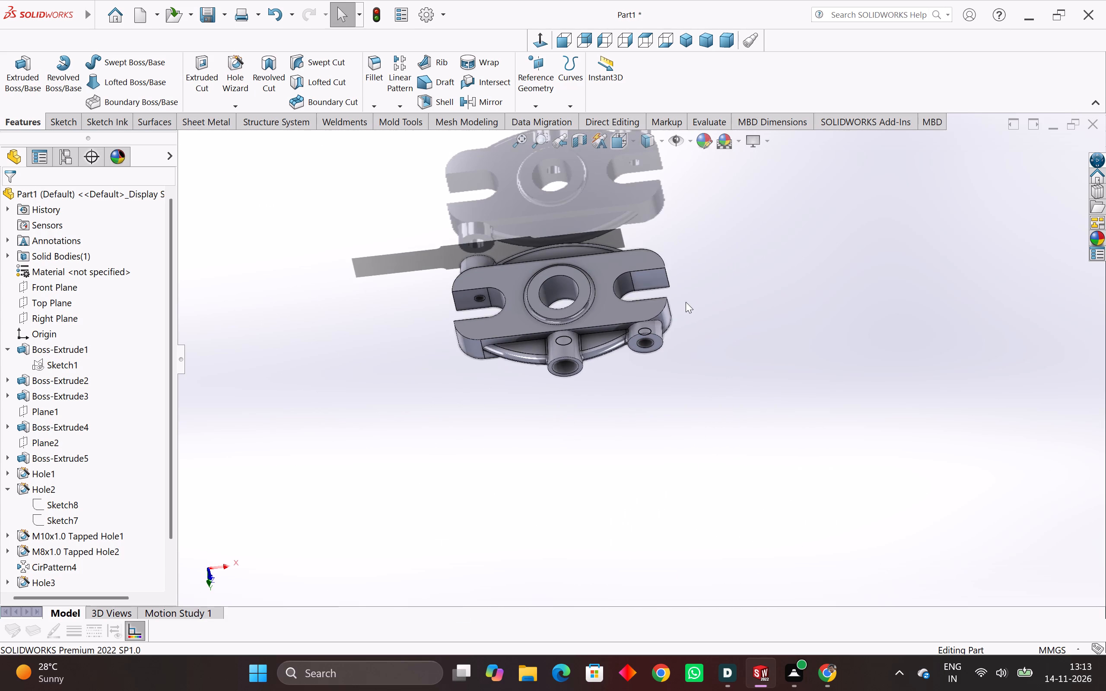
# Hide the cosmetic thread circle shown on the middle cylindrical boss.
pyautogui.scroll(5, 569, 351)
pyautogui.scroll(-1, 571, 330)
pyautogui.moveTo(572, 327); pyautogui.dragTo(584, 286, button='middle')
pyautogui.rightClick(599, 311)
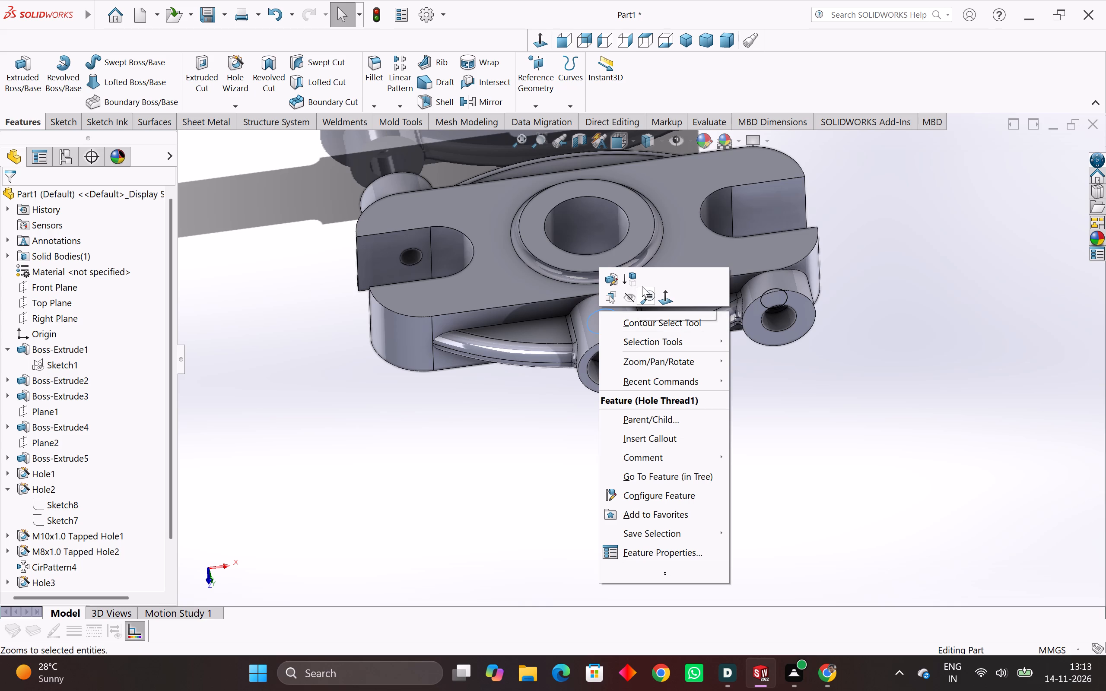
pyautogui.click(632, 295)
pyautogui.moveTo(664, 429); pyautogui.dragTo(642, 314, button='middle')
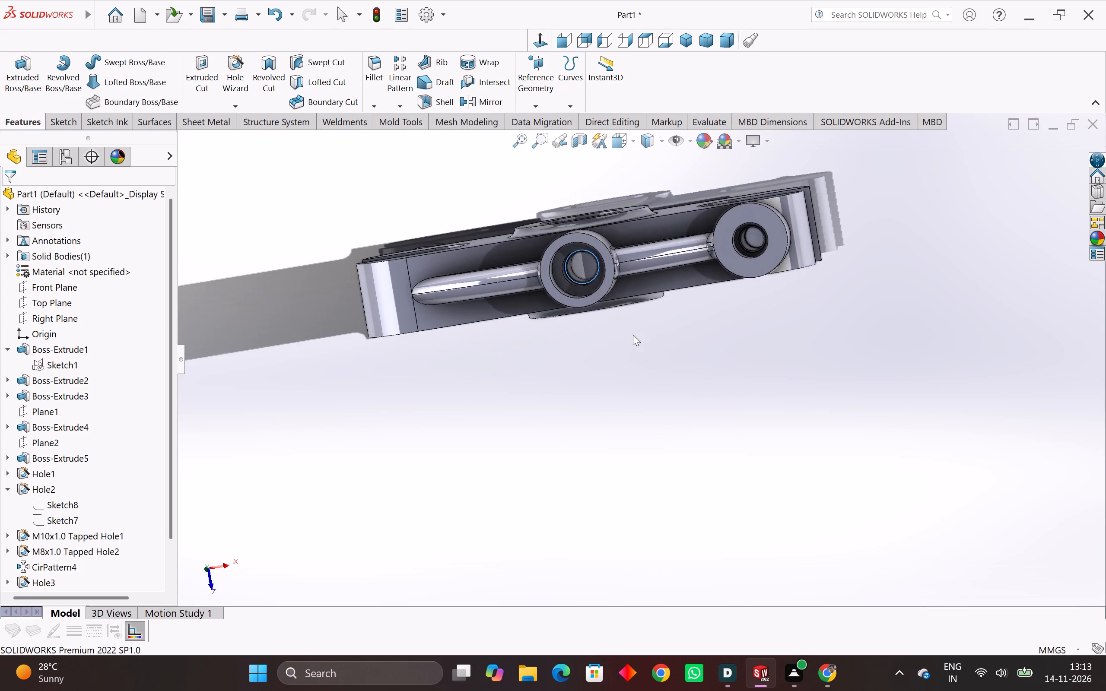
pyautogui.moveTo(633, 340); pyautogui.dragTo(660, 447, button='middle')
pyautogui.click(1009, 146)
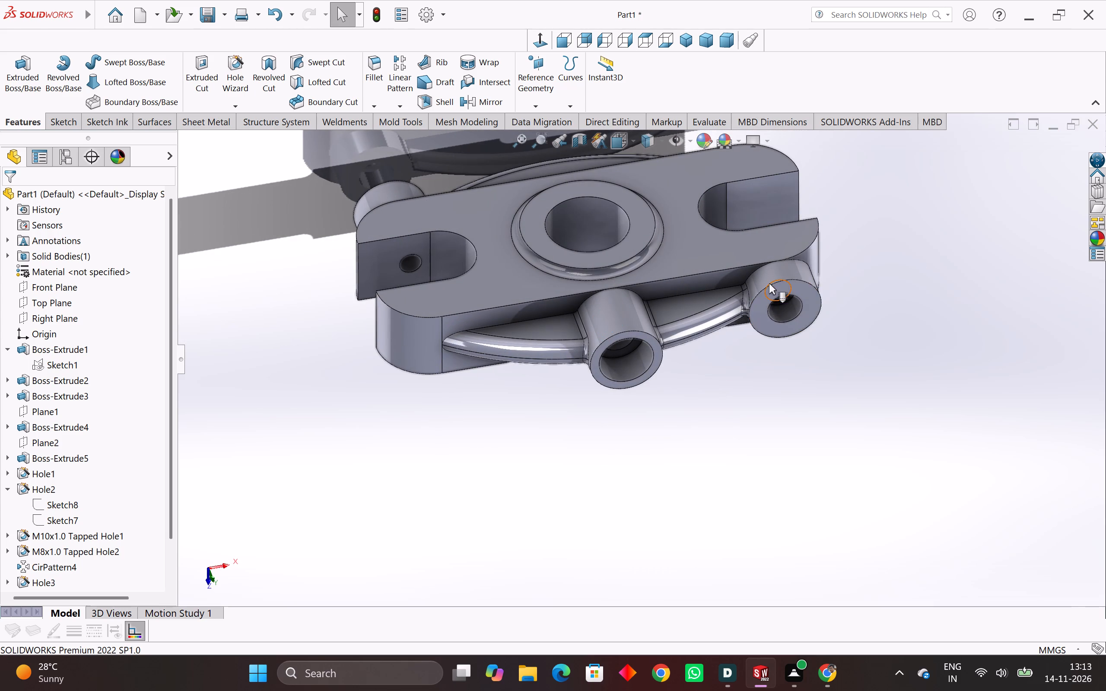
# Hide the cosmetic thread circle shown on the smaller end boss beside the middle boss.
pyautogui.moveTo(769, 283); pyautogui.dragTo(777, 330, button='middle')
pyautogui.scroll(3, 777, 330)
pyautogui.rightClick(757, 267)
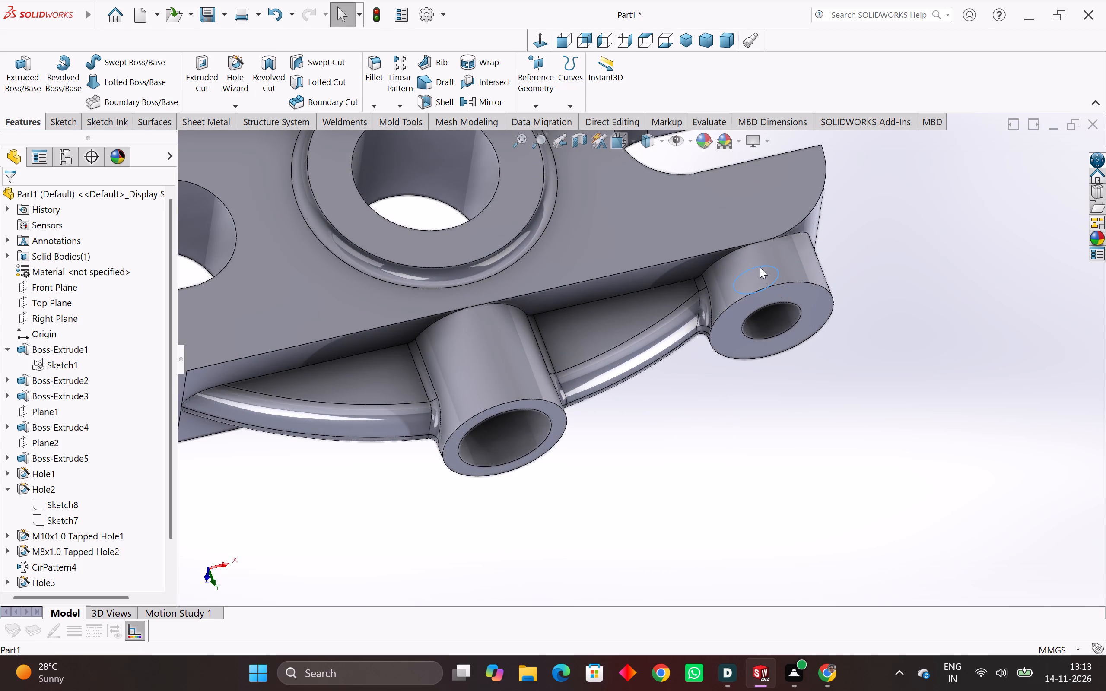
pyautogui.click(792, 253)
pyautogui.click(908, 216)
# Examine the whole part from several angles for remaining thread circles and finished fillets.
pyautogui.scroll(-4, 858, 247)
pyautogui.moveTo(526, 275); pyautogui.dragTo(528, 277, button='middle')
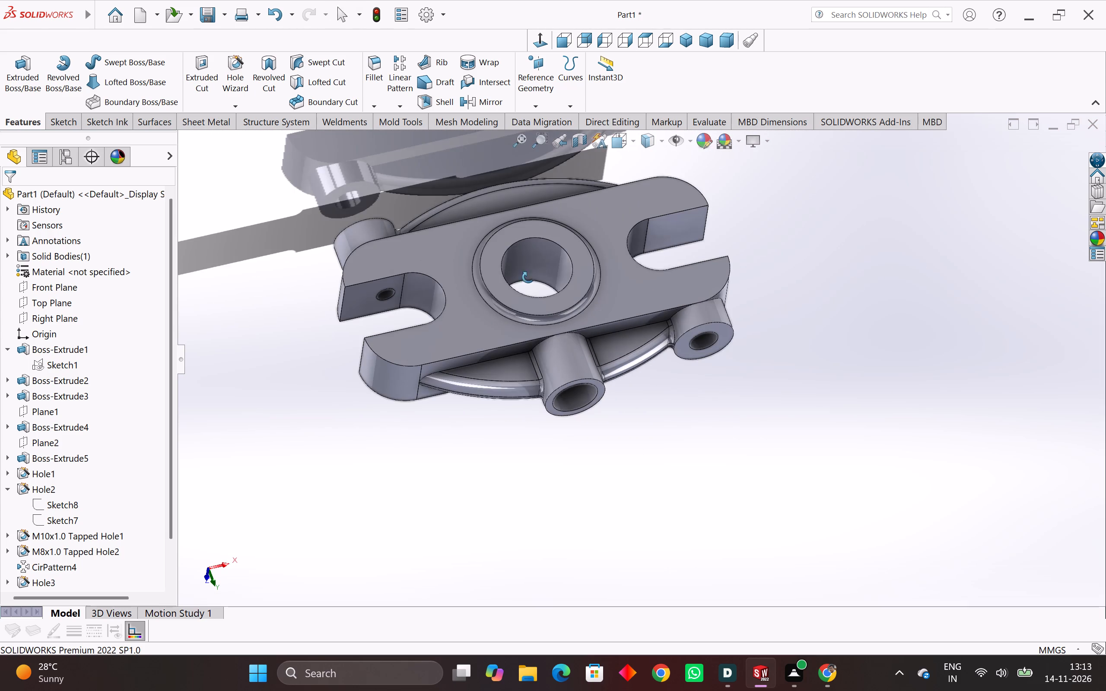
pyautogui.moveTo(528, 277); pyautogui.dragTo(554, 555, button='middle')
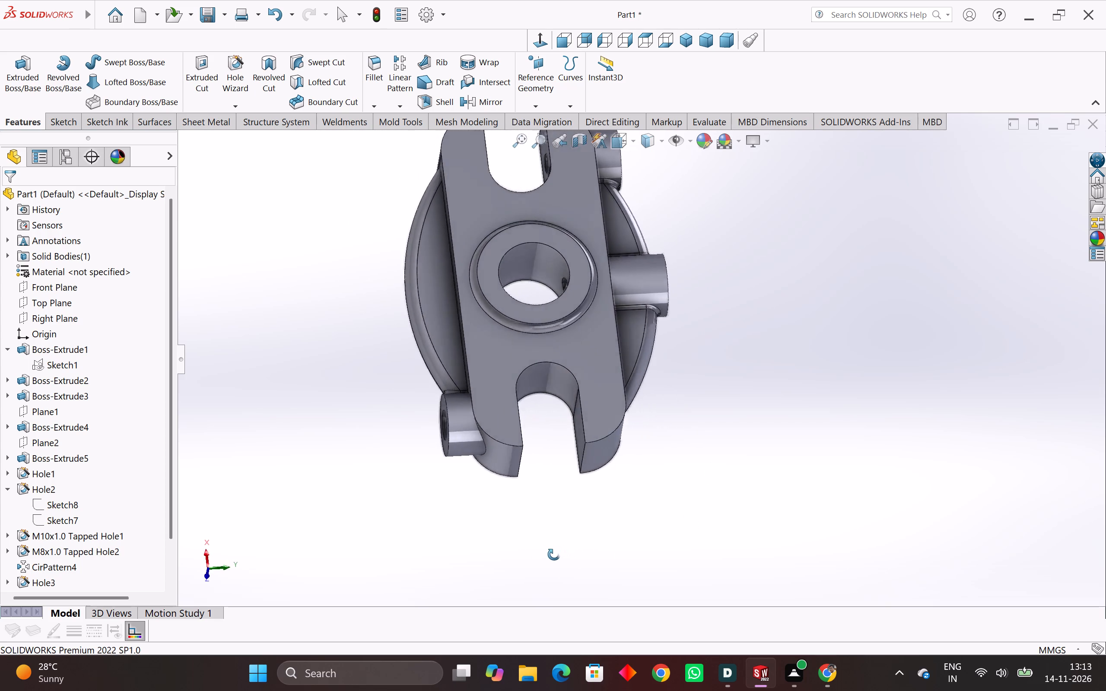
pyautogui.moveTo(554, 555); pyautogui.dragTo(373, 588, button='middle')
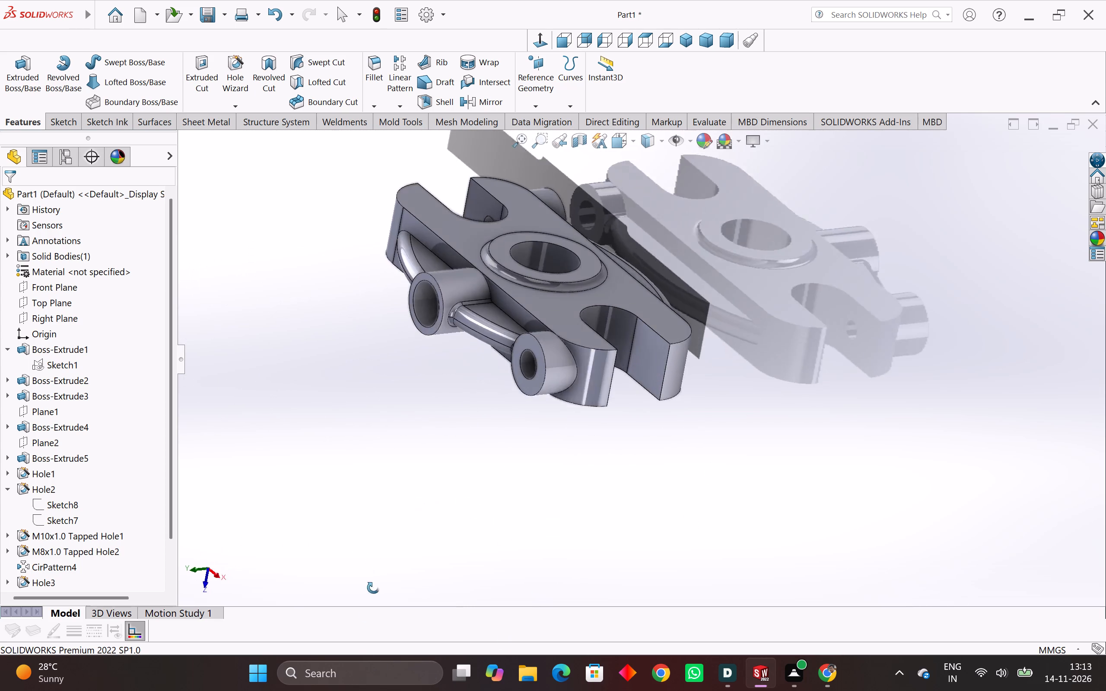
pyautogui.moveTo(373, 588); pyautogui.dragTo(420, 669, button='middle')
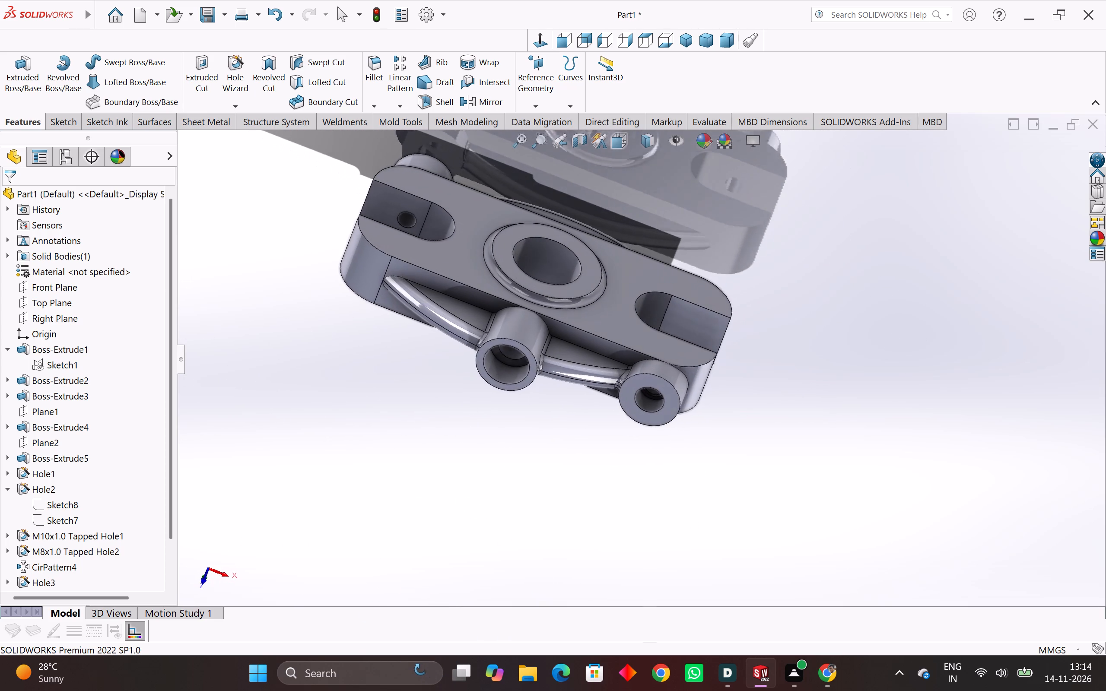
pyautogui.moveTo(420, 669); pyautogui.dragTo(416, 669, button='middle')
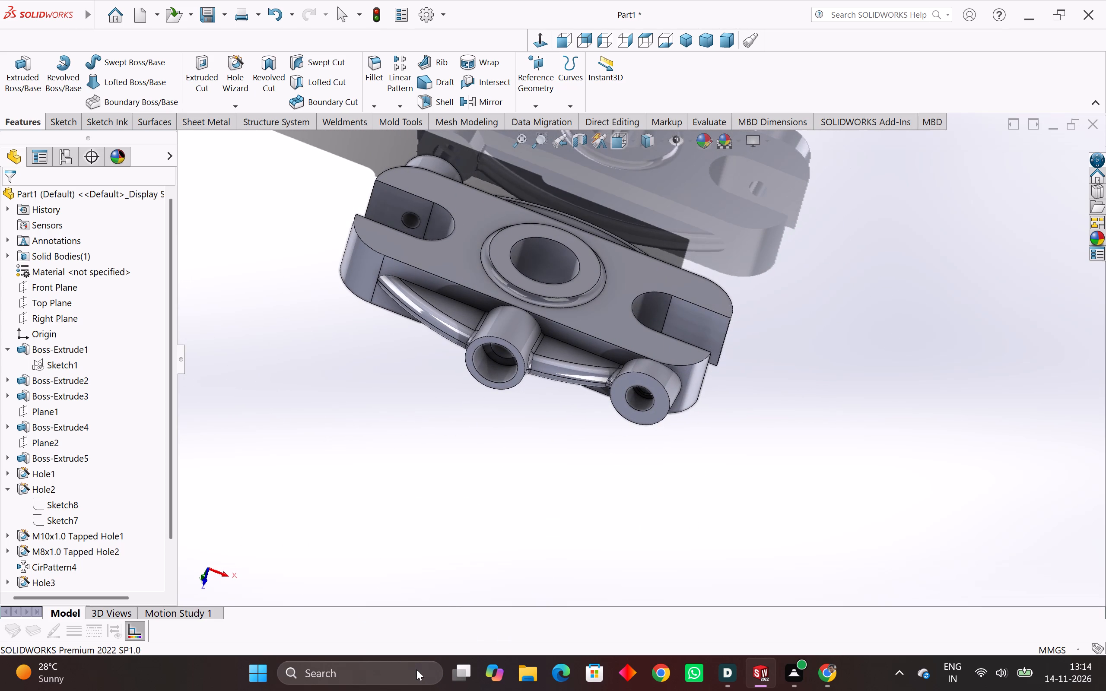
pyautogui.scroll(-2, 491, 593)
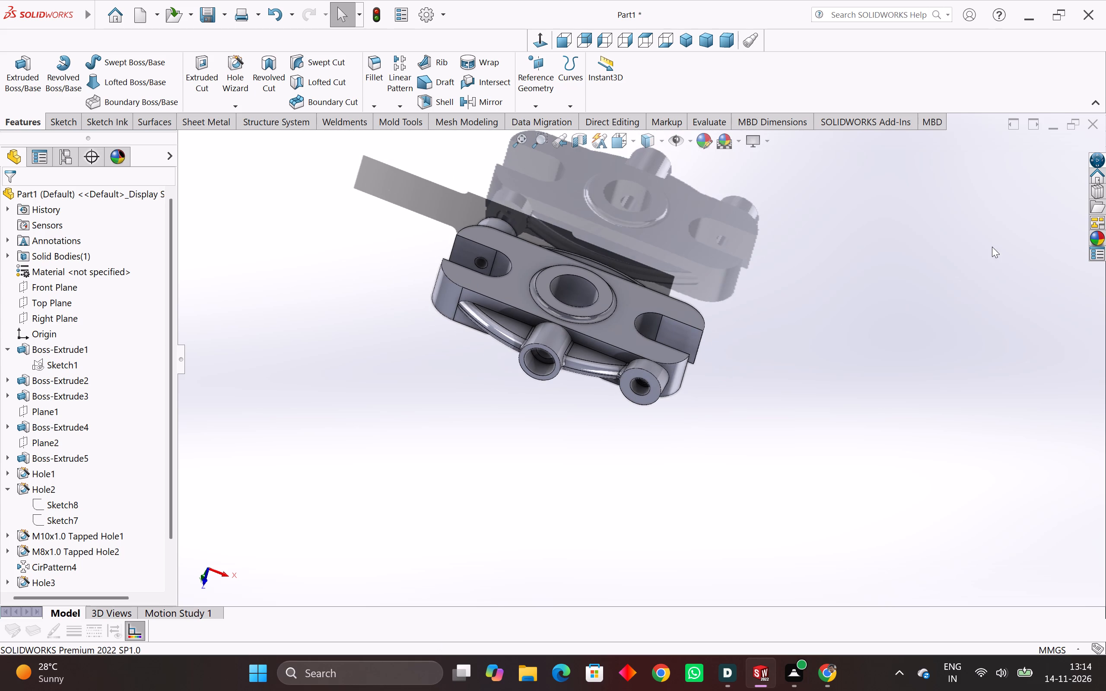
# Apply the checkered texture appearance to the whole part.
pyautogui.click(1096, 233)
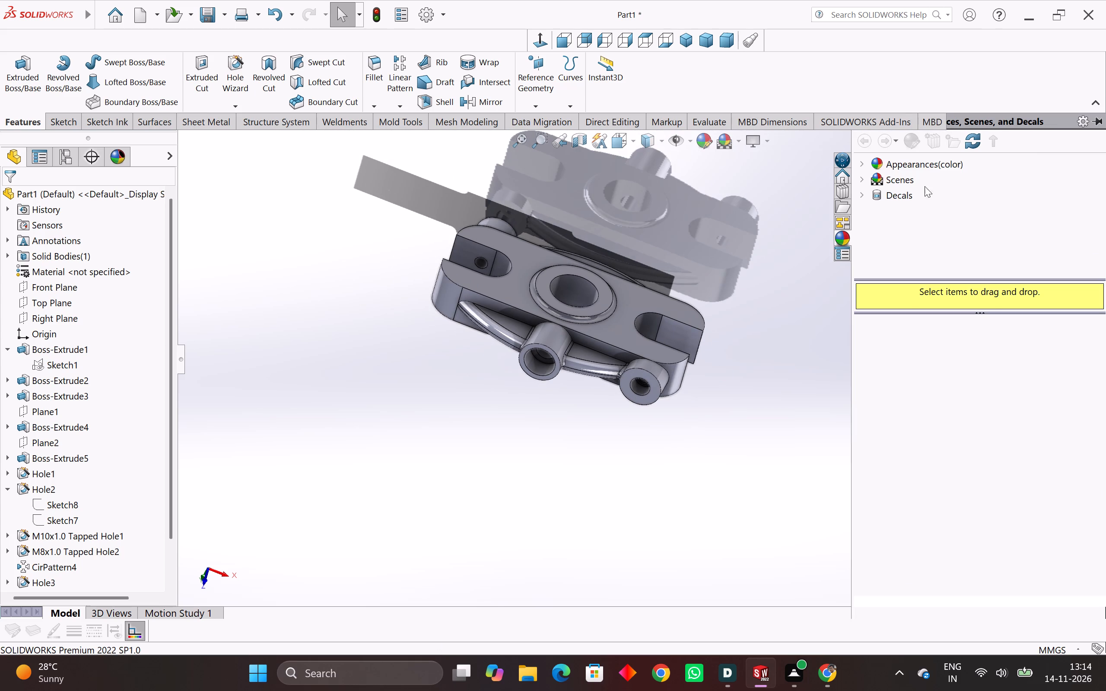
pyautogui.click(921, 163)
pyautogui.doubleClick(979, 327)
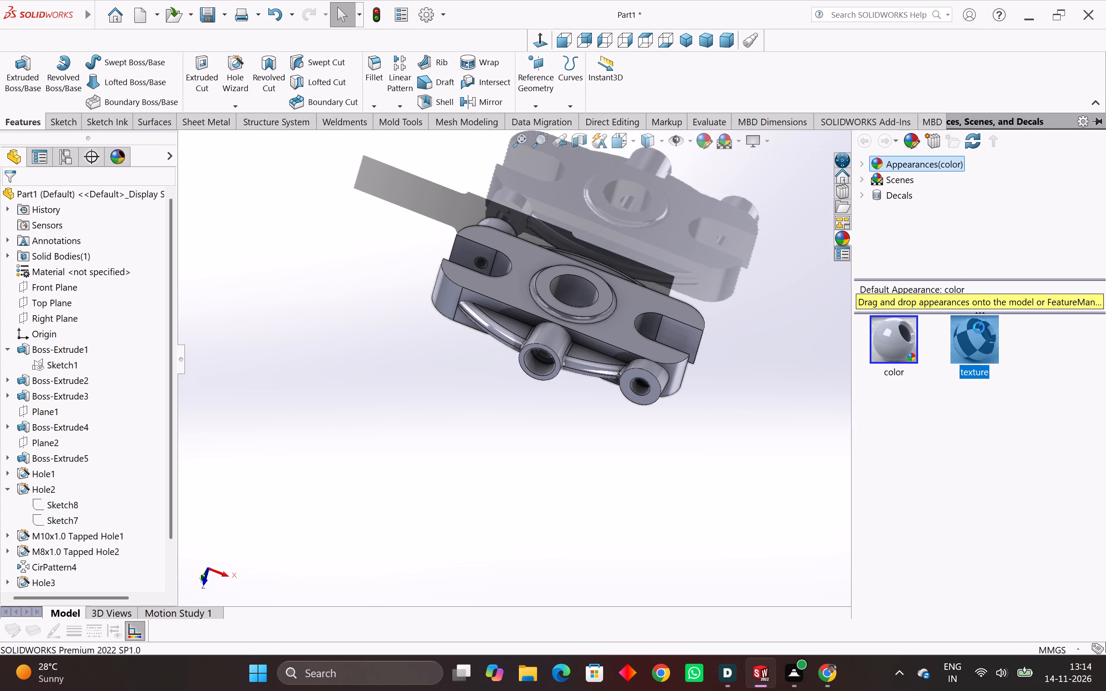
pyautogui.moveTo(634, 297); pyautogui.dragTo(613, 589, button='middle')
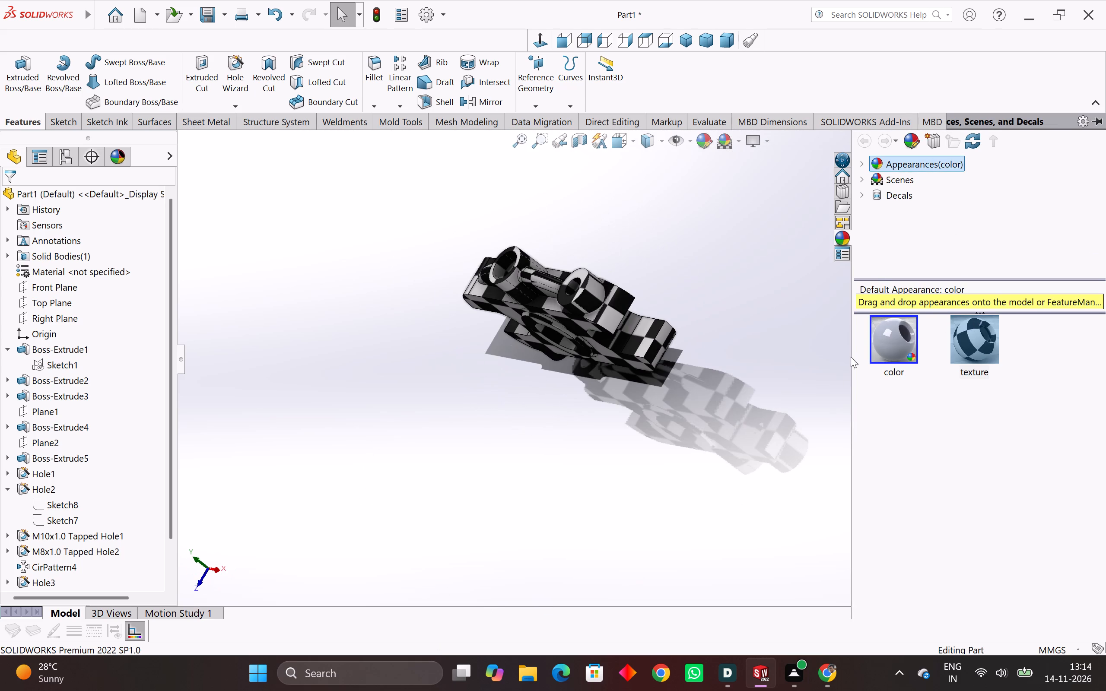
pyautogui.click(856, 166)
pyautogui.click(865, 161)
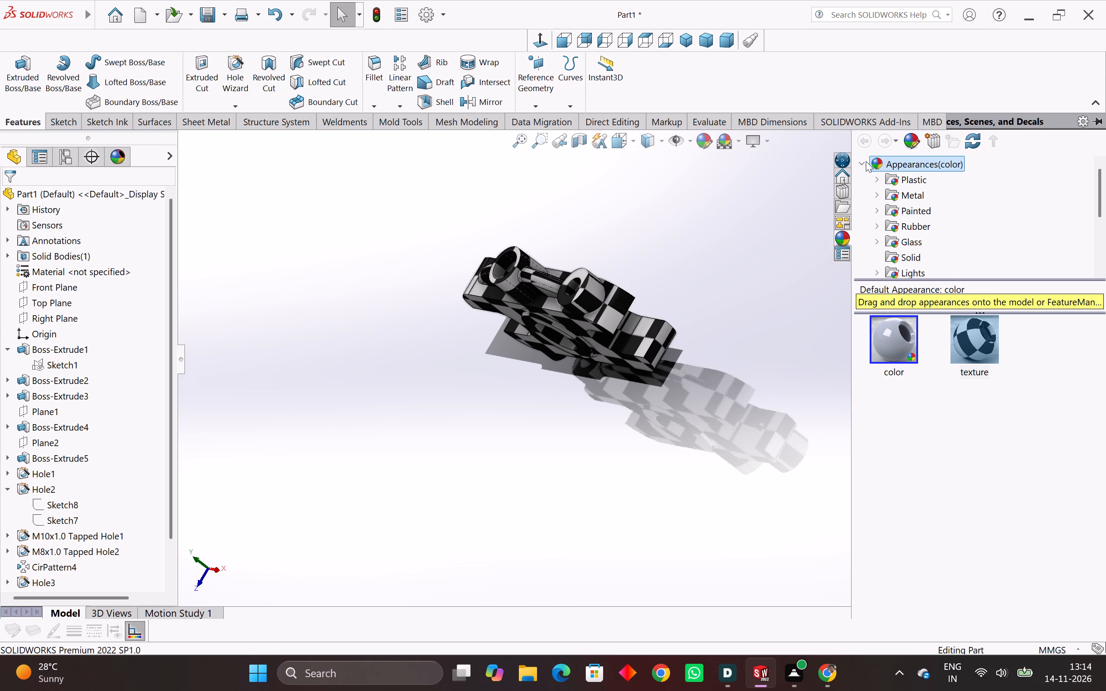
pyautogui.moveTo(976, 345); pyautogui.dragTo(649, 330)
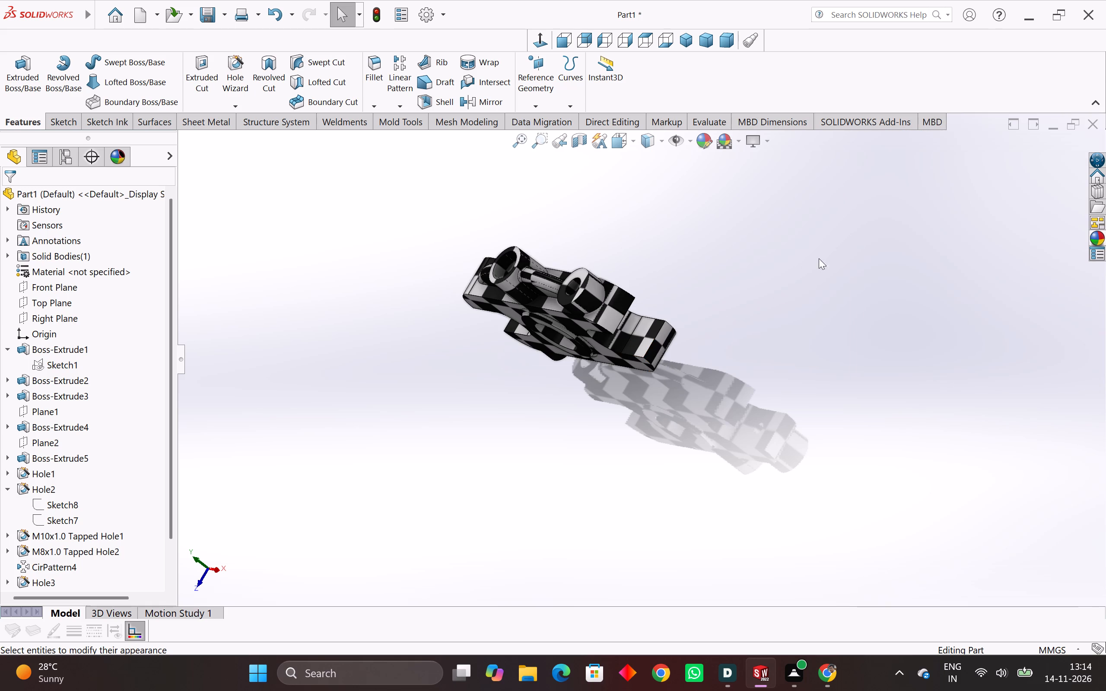
# Apply the candy apple red appearance from the Painted appearances to the whole part.
pyautogui.click(706, 143)
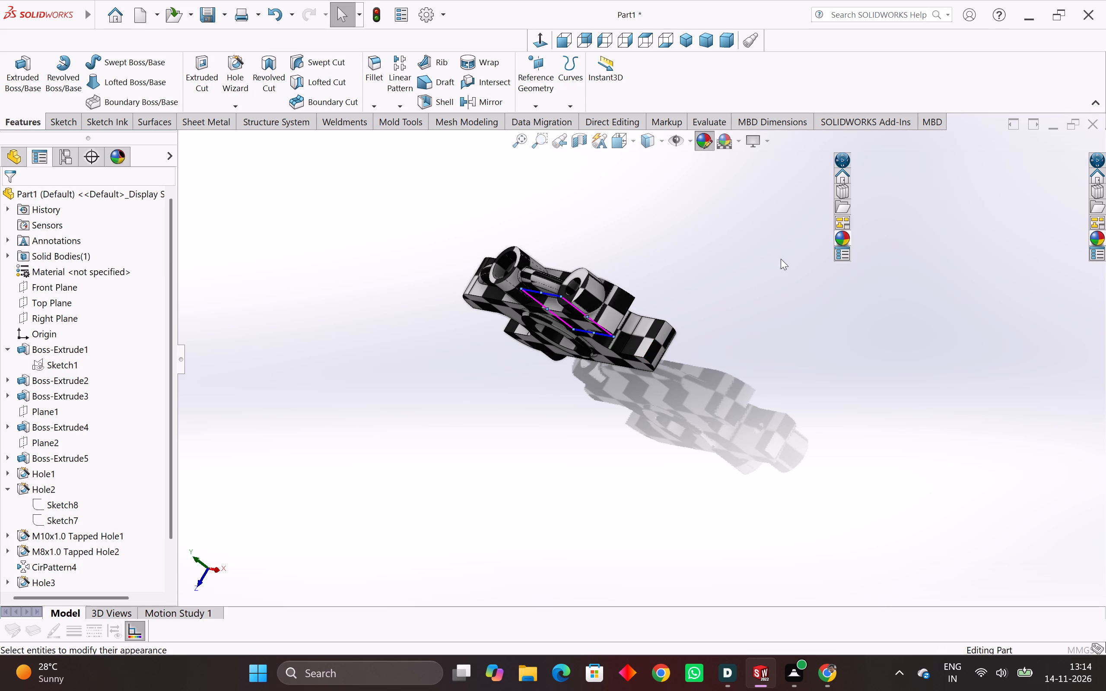
pyautogui.scroll(-4, 919, 221)
pyautogui.scroll(3, 916, 222)
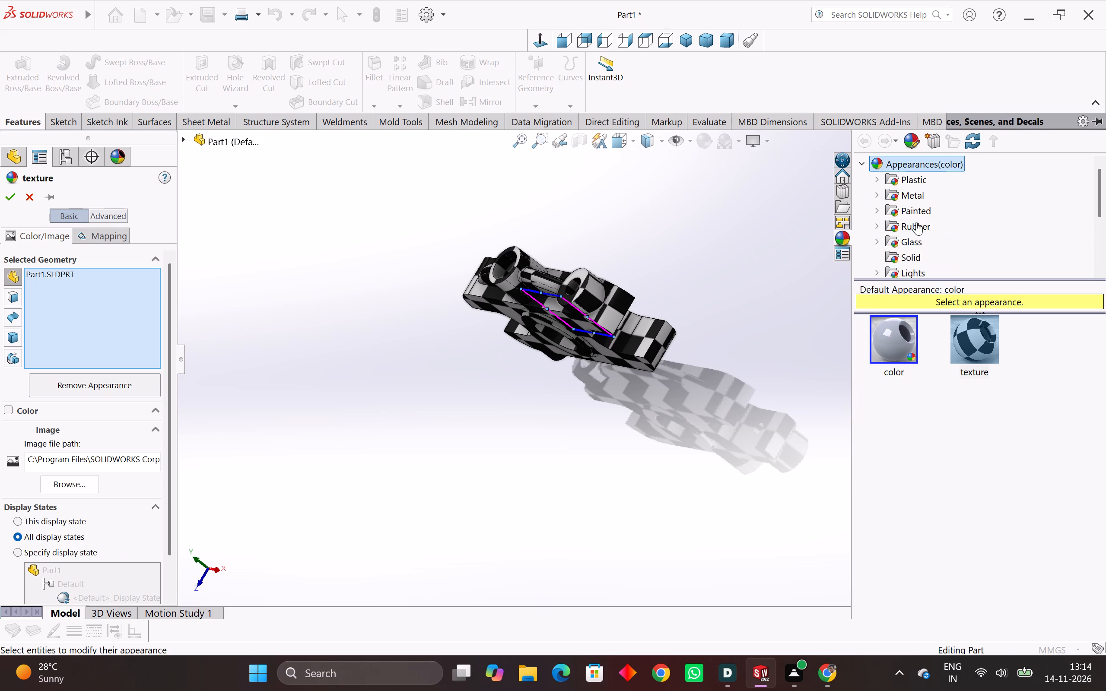
pyautogui.click(877, 196)
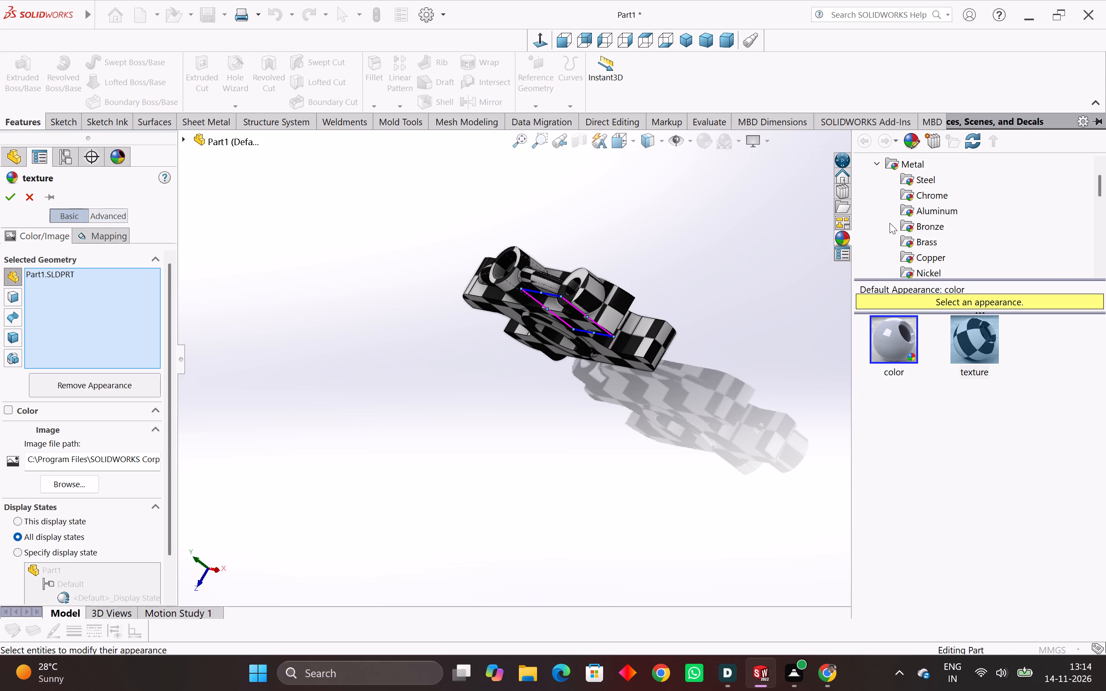
pyautogui.scroll(-6, 912, 235)
pyautogui.click(900, 186)
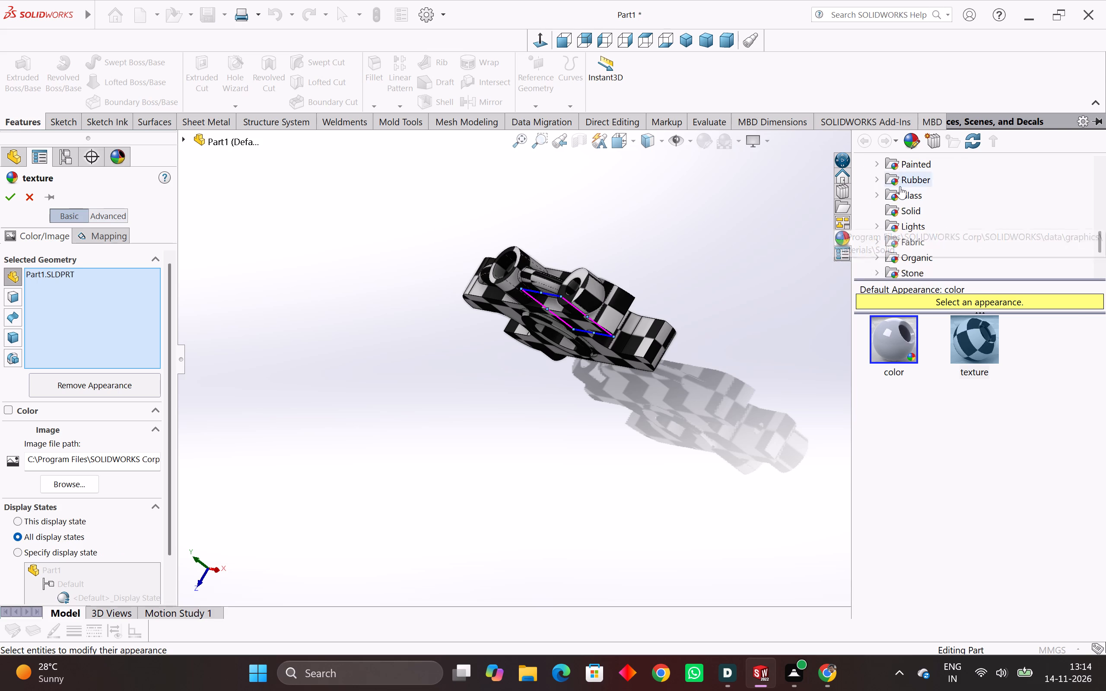
pyautogui.click(904, 208)
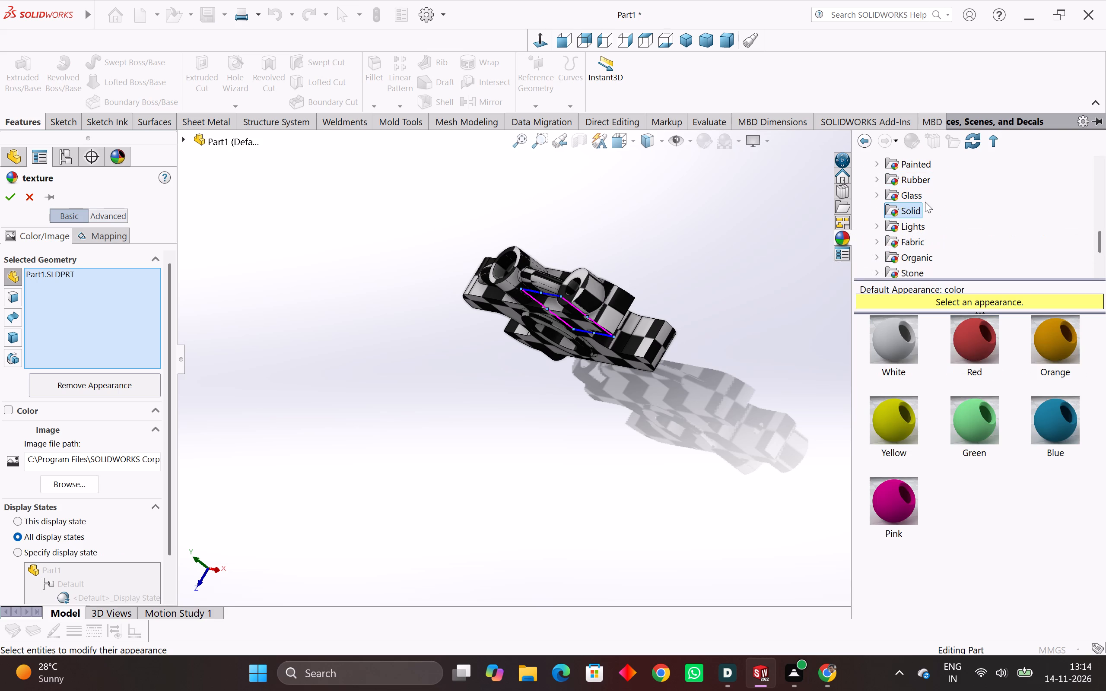
pyautogui.click(912, 193)
pyautogui.click(912, 171)
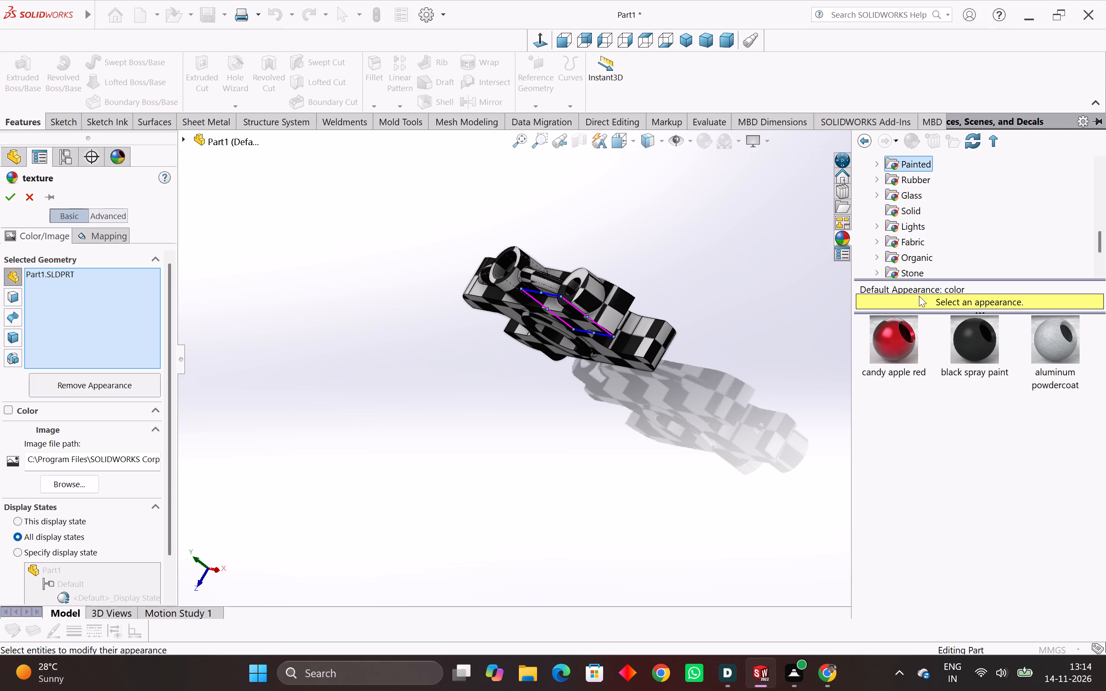
pyautogui.moveTo(894, 331); pyautogui.dragTo(642, 312)
pyautogui.moveTo(658, 318); pyautogui.dragTo(565, 359, button='middle')
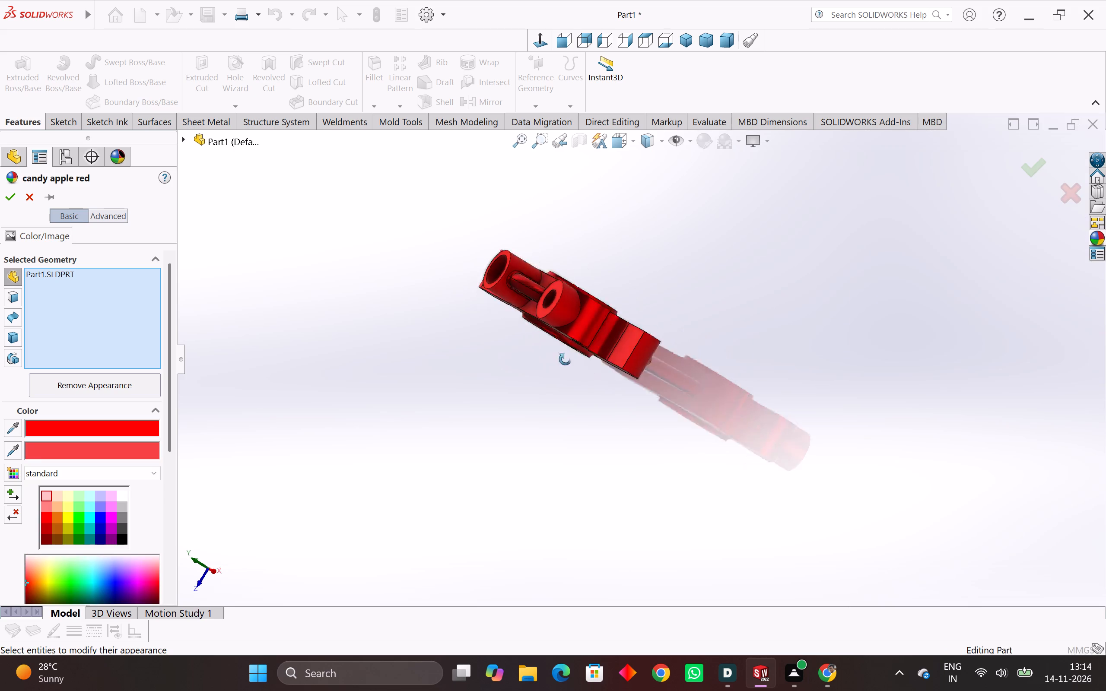
pyautogui.moveTo(565, 359); pyautogui.dragTo(924, 475, button='middle')
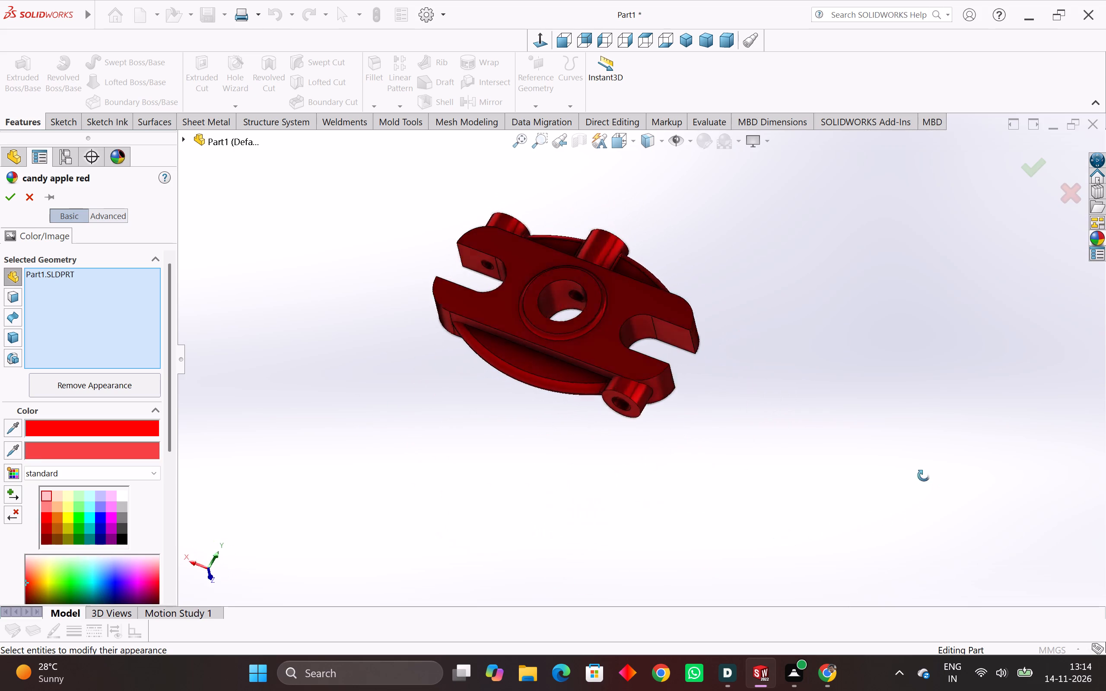
pyautogui.moveTo(924, 475); pyautogui.dragTo(543, 527, button='middle')
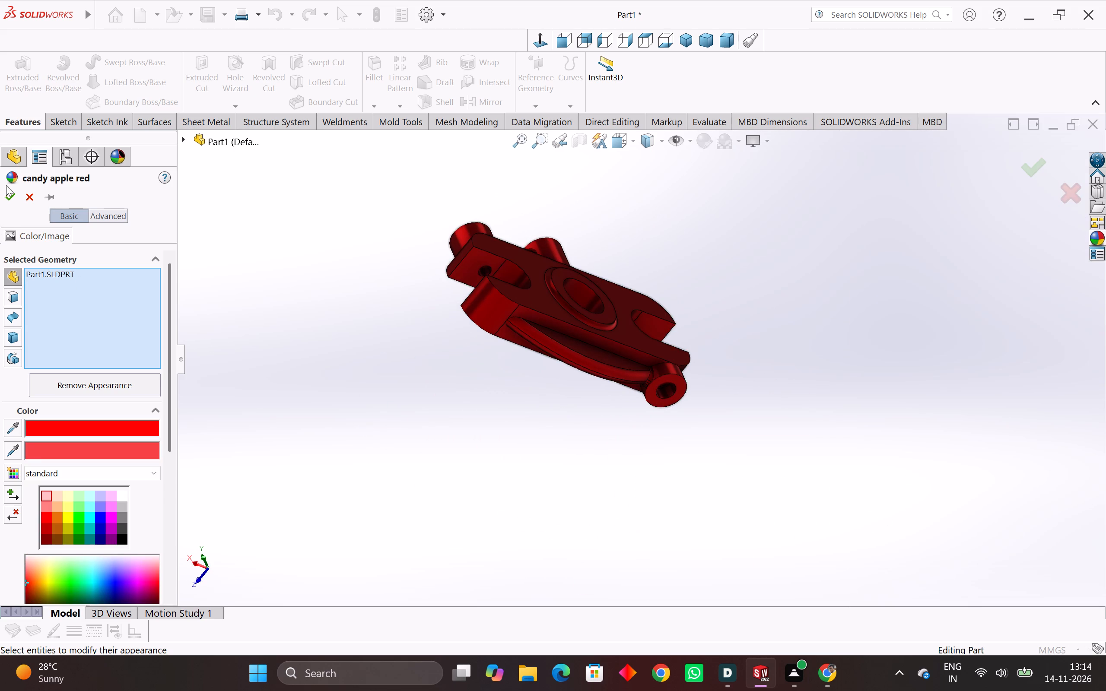
pyautogui.click(8, 195)
# Show the red part in the isometric view and dismiss the message notification.
pyautogui.moveTo(491, 311); pyautogui.dragTo(488, 505, button='middle')
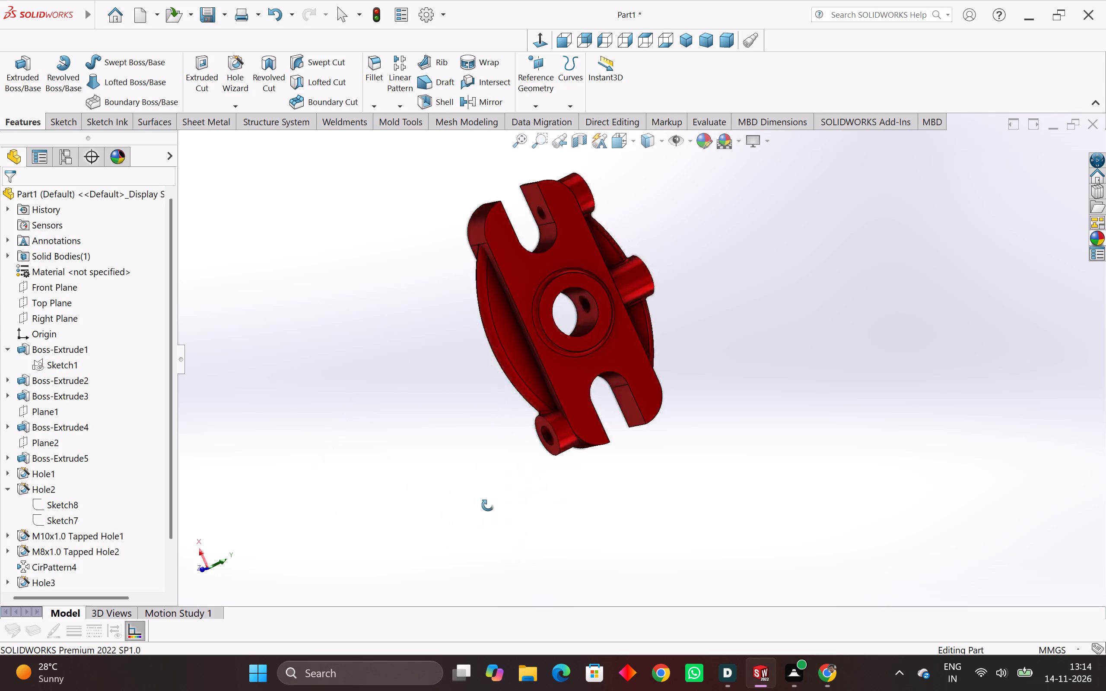
pyautogui.moveTo(488, 505); pyautogui.dragTo(599, 564, button='middle')
pyautogui.click(690, 50)
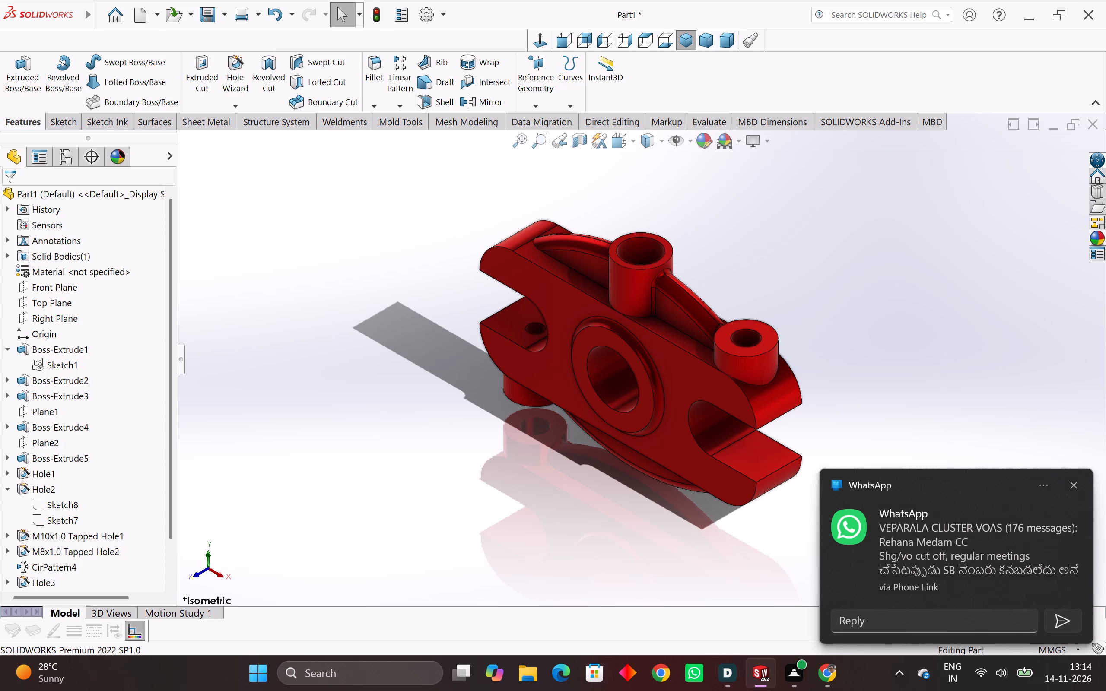
pyautogui.click(1074, 488)
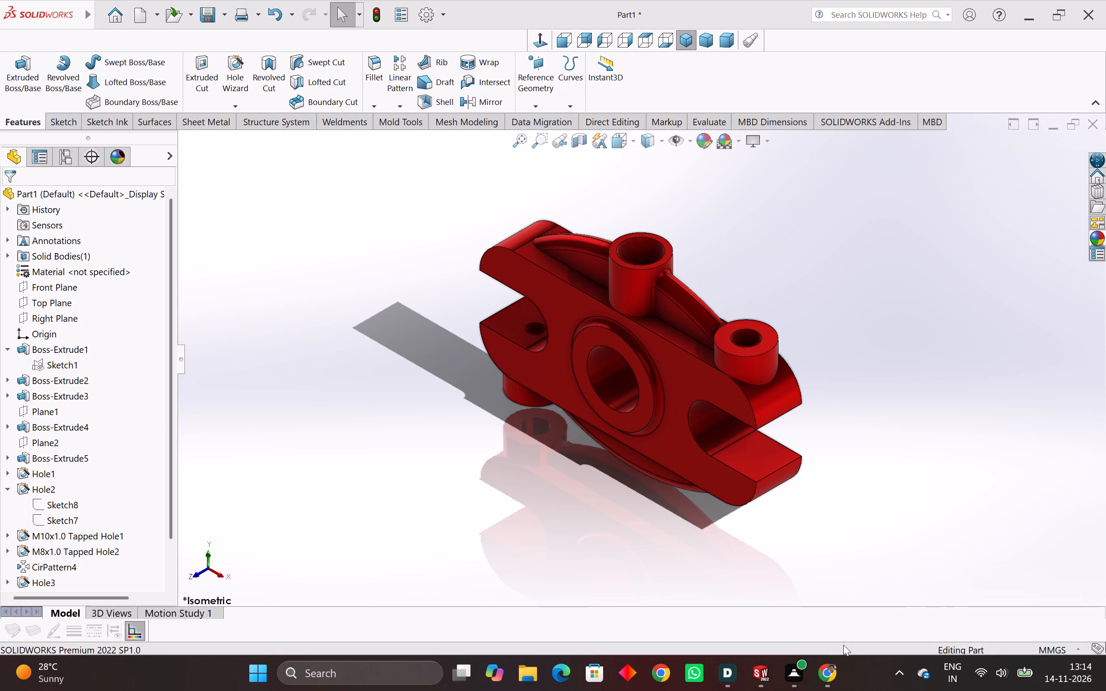
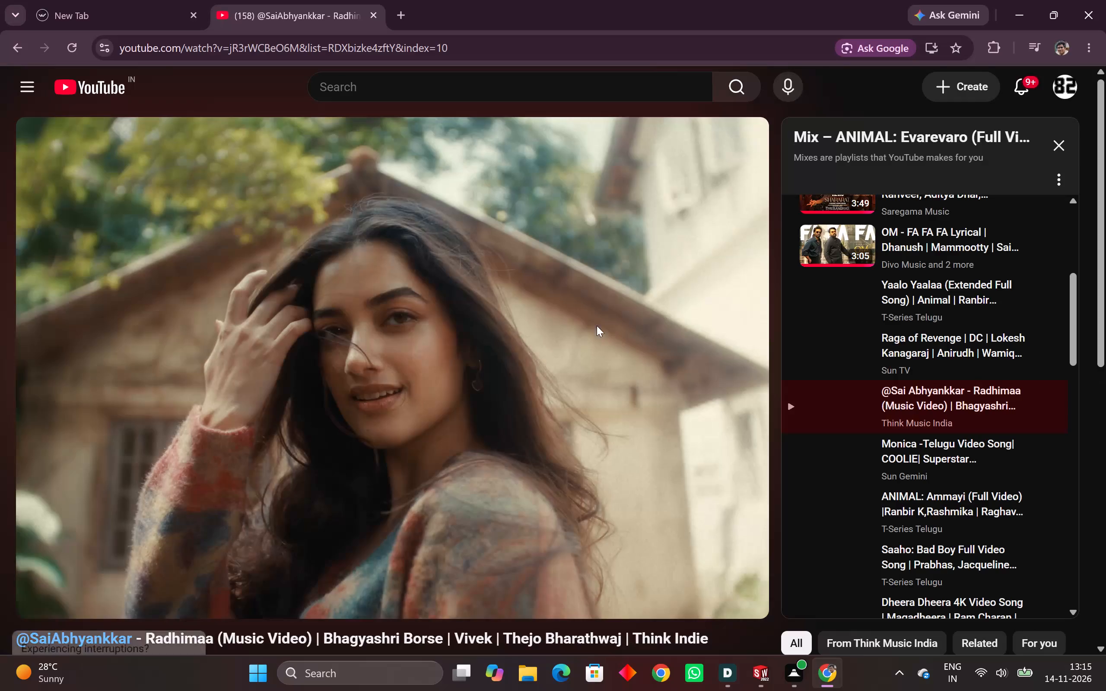
# Pause the music video and switch back to Part1 in SOLIDWORKS.
pyautogui.press('space')
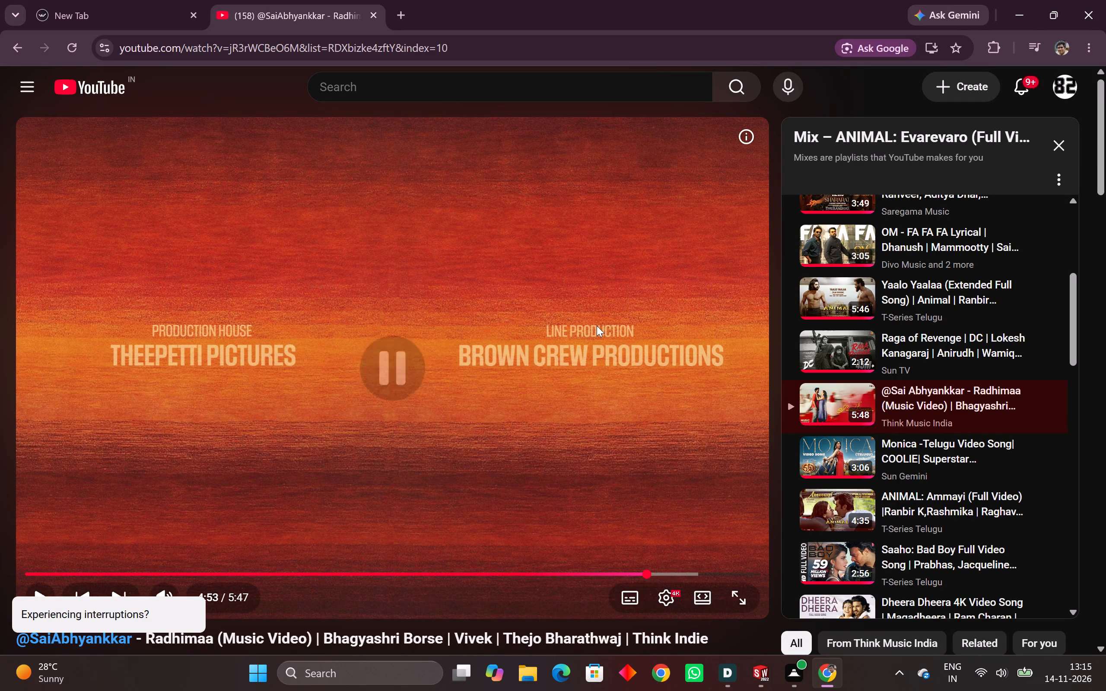
pyautogui.click(1011, 16)
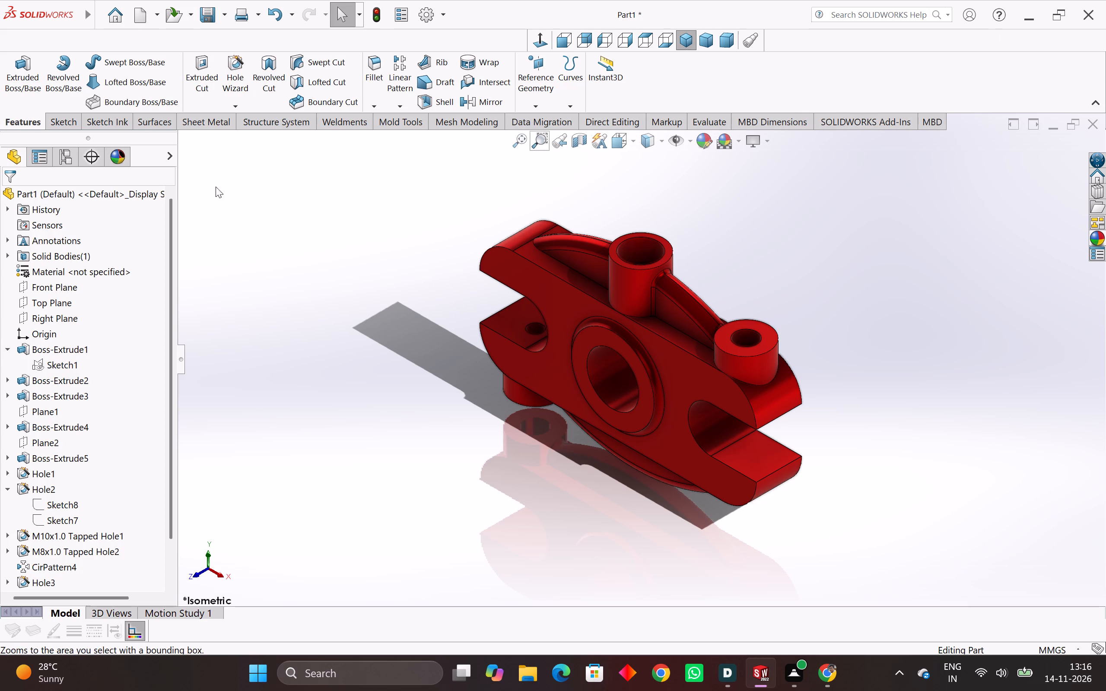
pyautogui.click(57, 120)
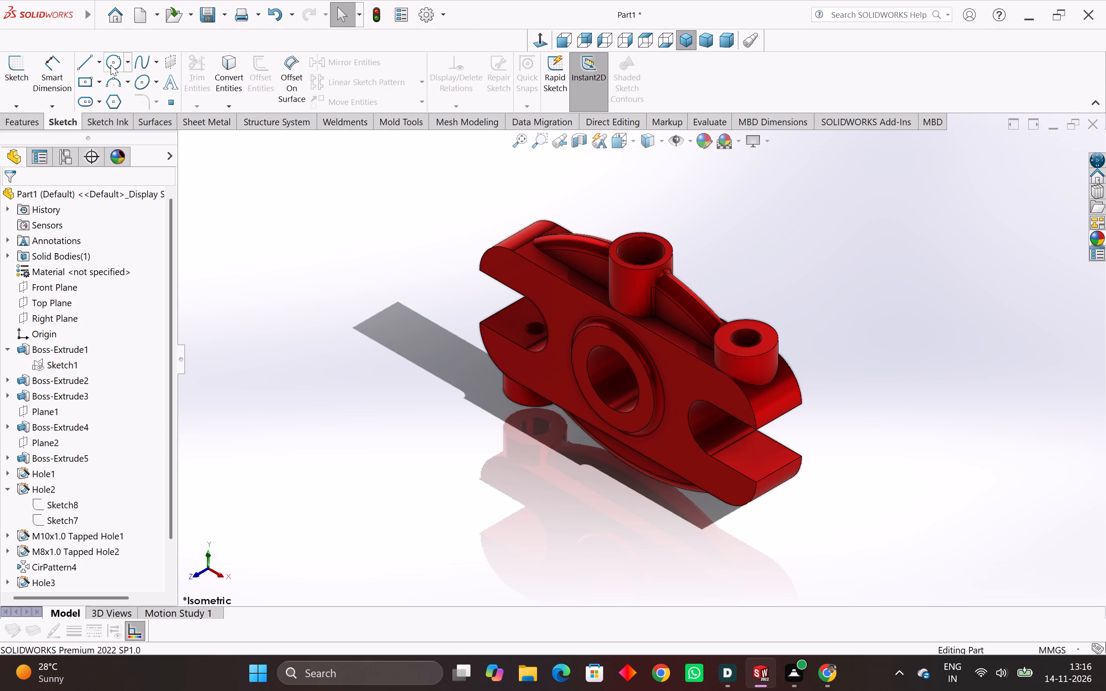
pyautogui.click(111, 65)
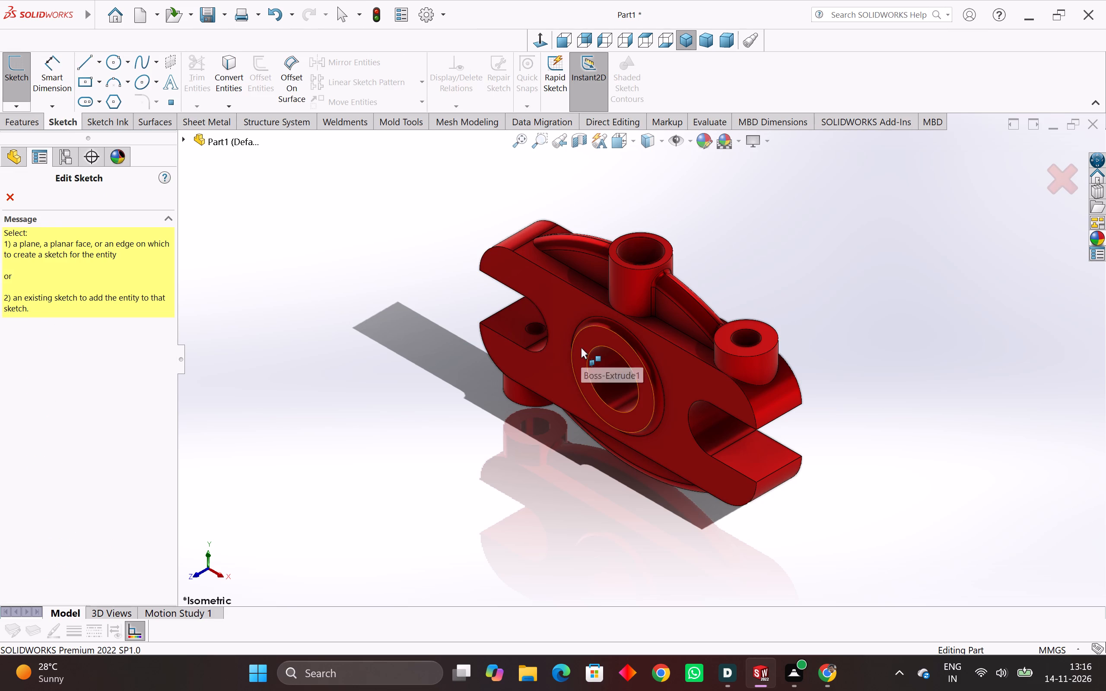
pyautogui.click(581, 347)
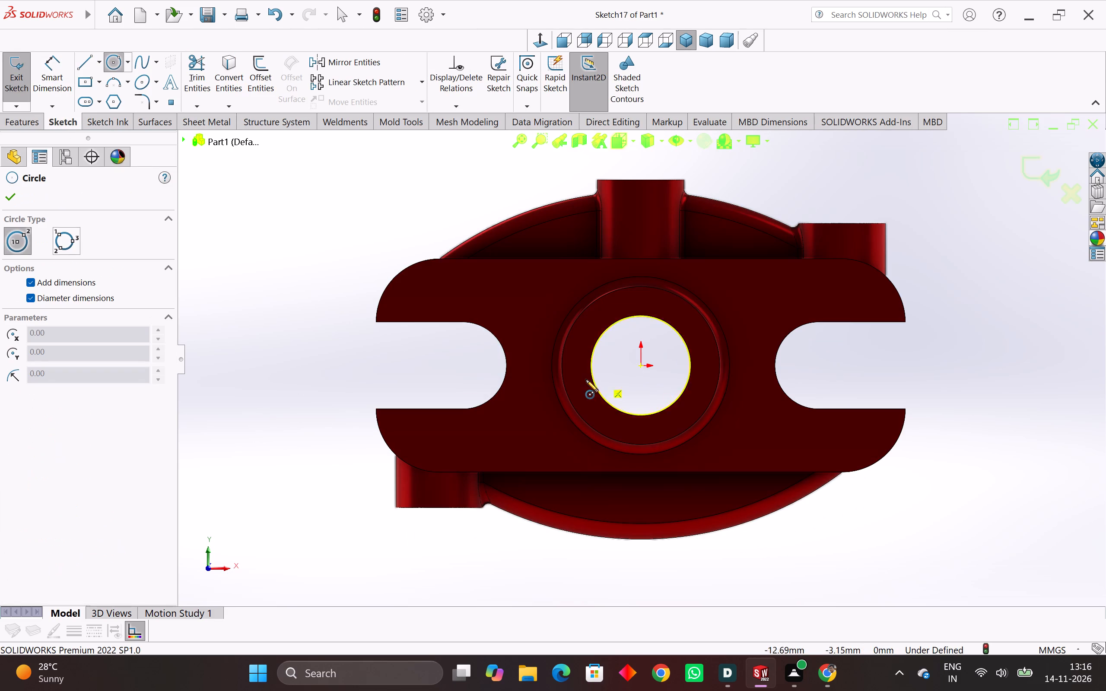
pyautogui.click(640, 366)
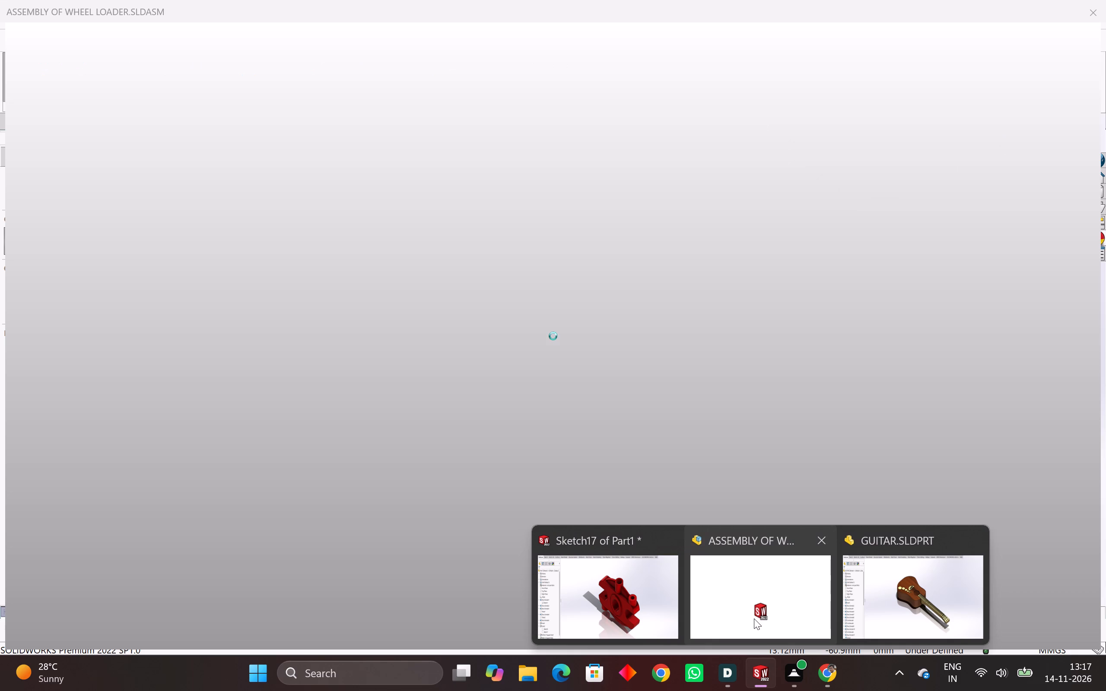
# Switch to the wheel loader assembly and save it.
pyautogui.click(744, 601)
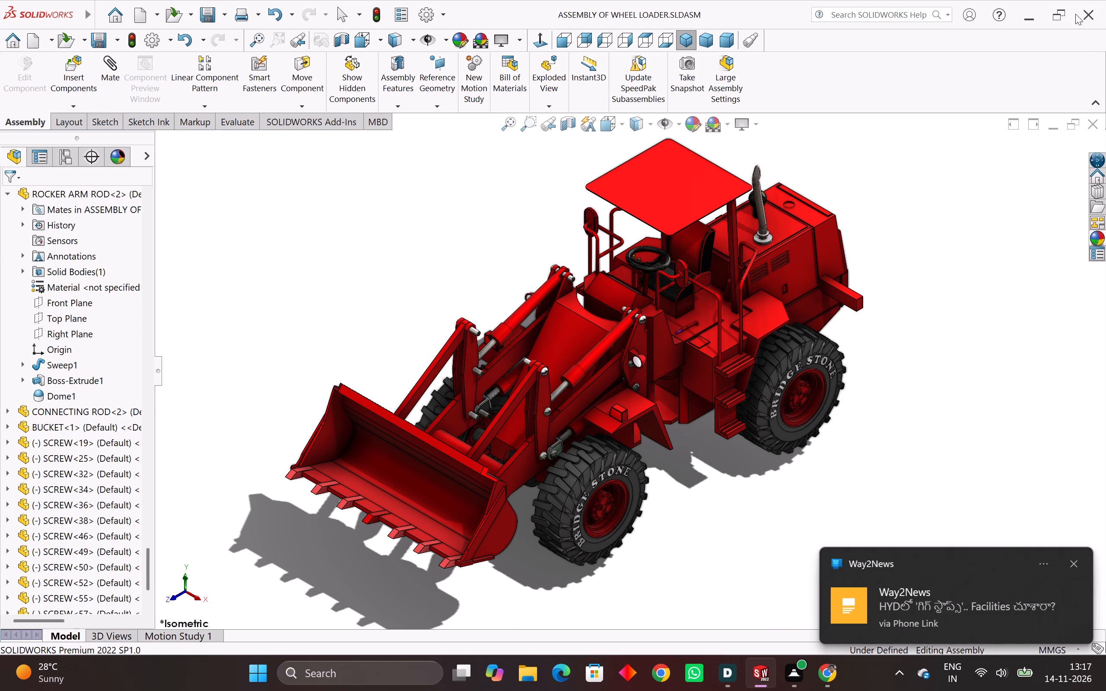
pyautogui.hotkey('ctrl', 's')
# Close SOLIDWORKS with all modified documents saved, and bring up the Part1 window to save it.
pyautogui.click(1090, 11)
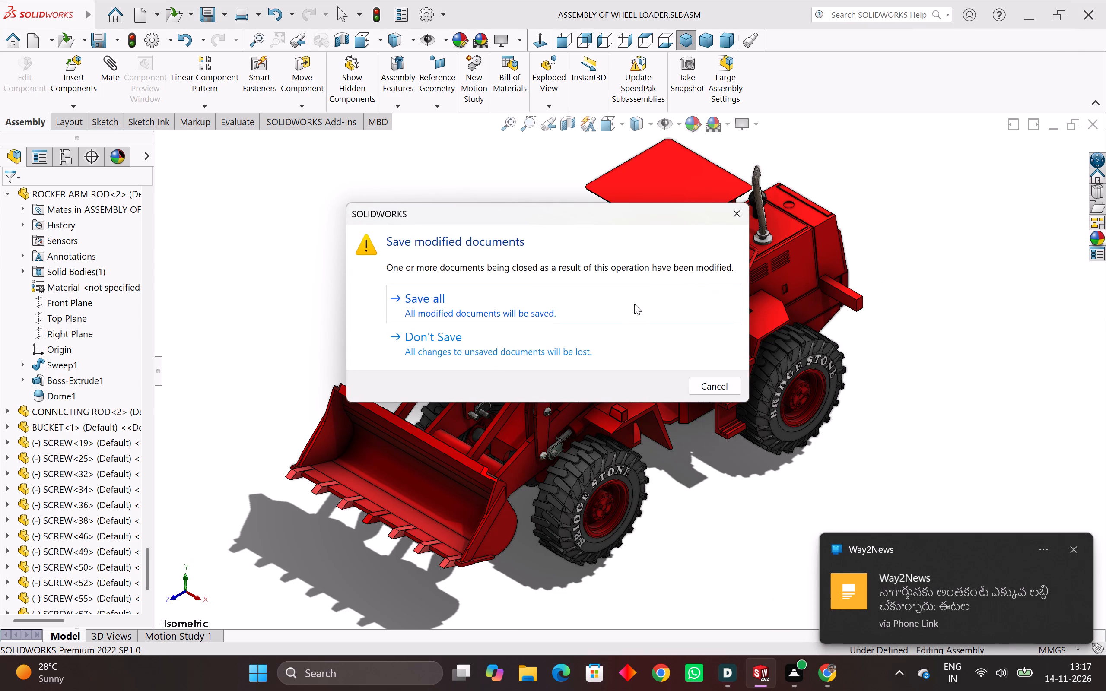
pyautogui.click(610, 304)
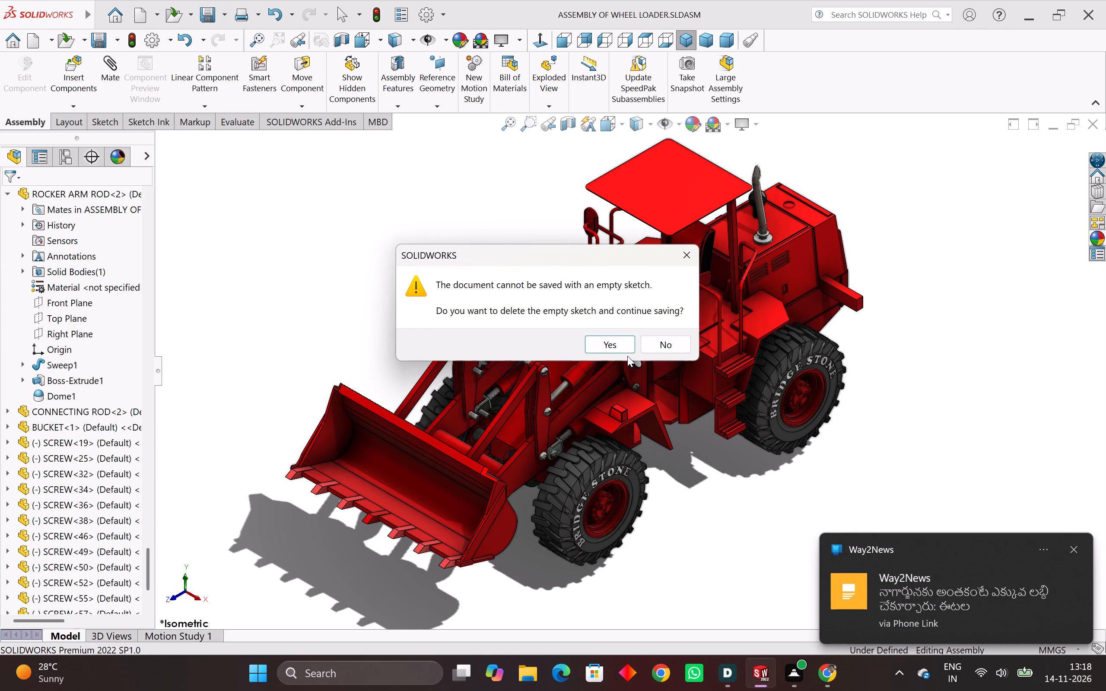
pyautogui.click(757, 660)
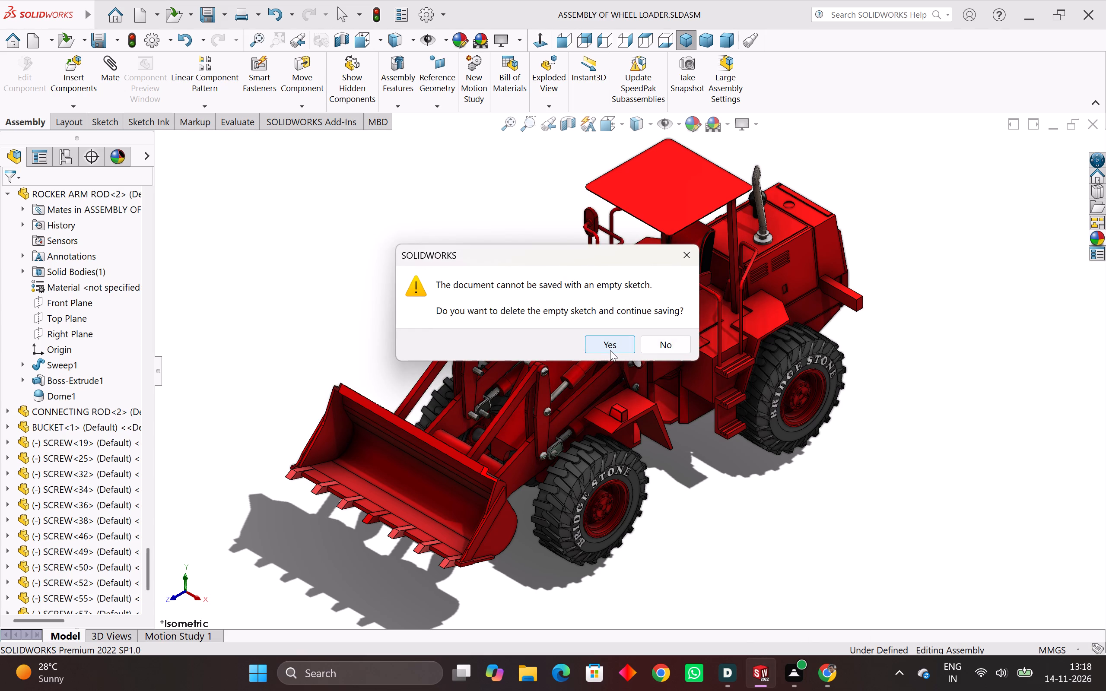
pyautogui.click(858, 228)
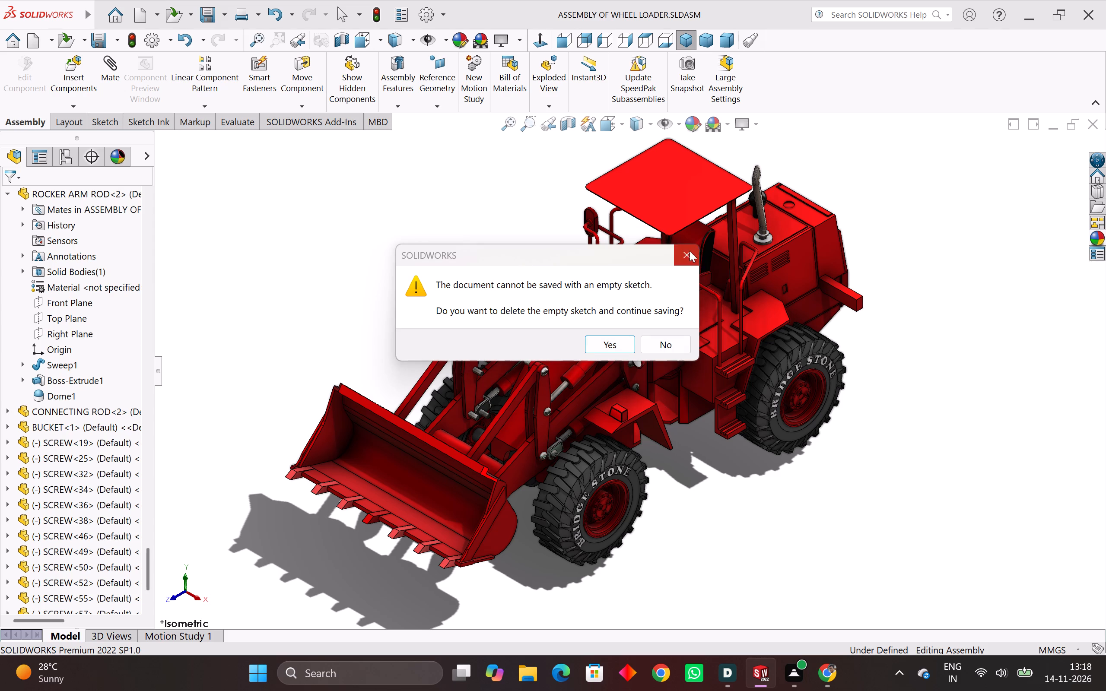
pyautogui.click(687, 251)
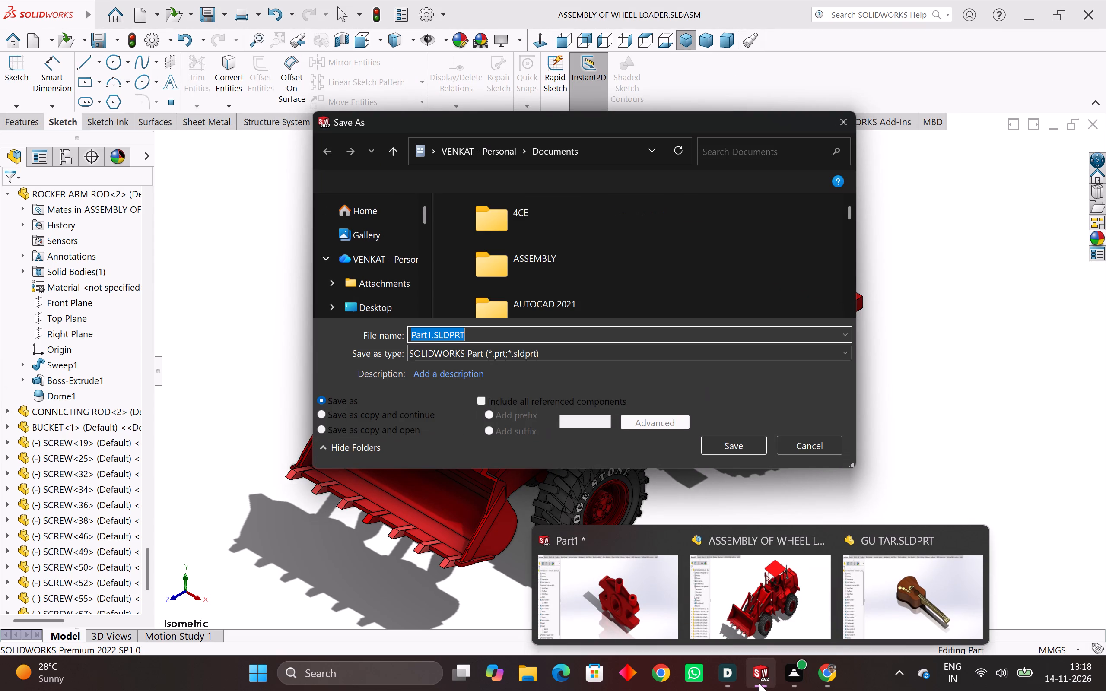
pyautogui.click(632, 593)
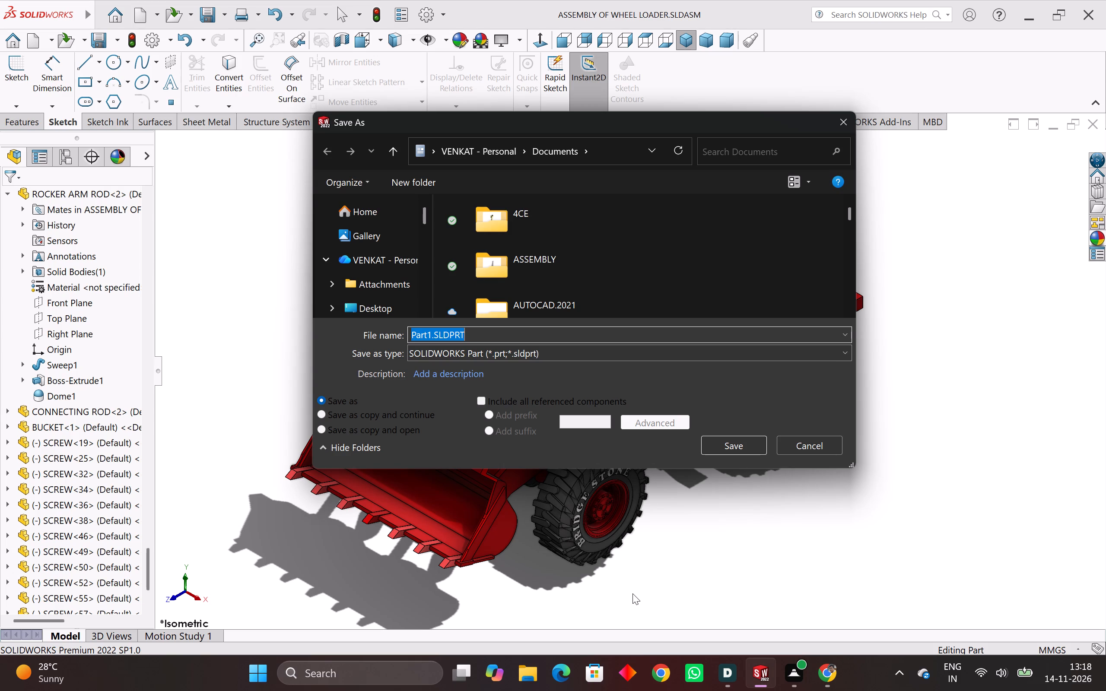
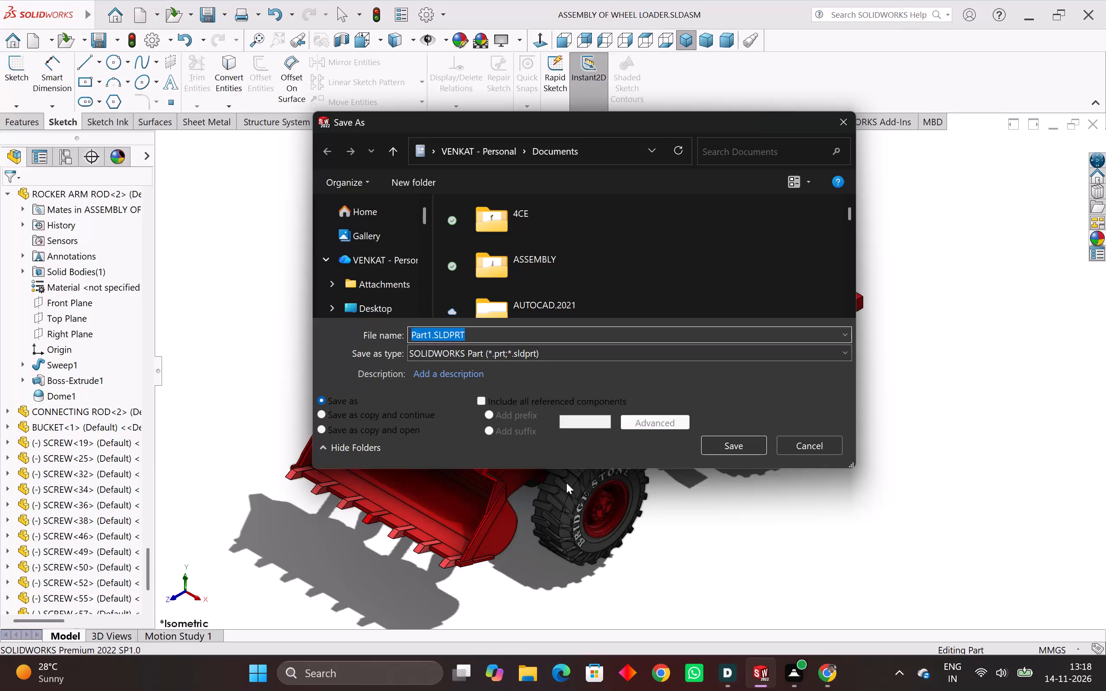
# Save the part in the Documents folder under the file name MILLING DRIVER PLATE.
pyautogui.write('MILLING D')
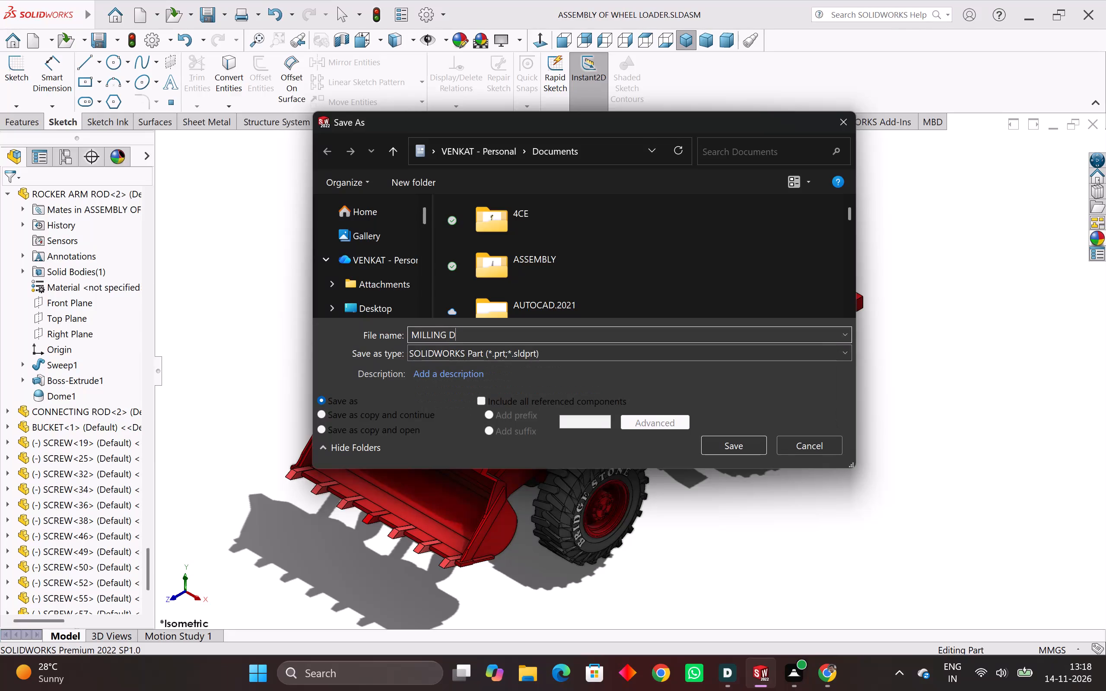
pyautogui.write('RIVER')
pyautogui.press('space')
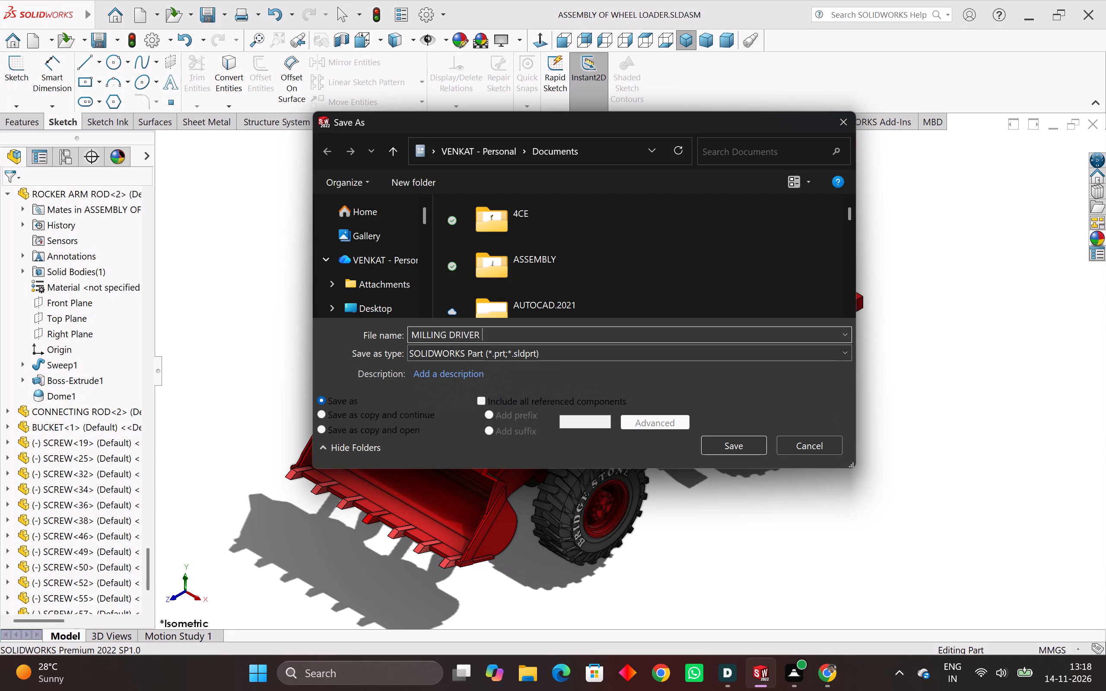
pyautogui.write('PLATE')
pyautogui.press('Return')
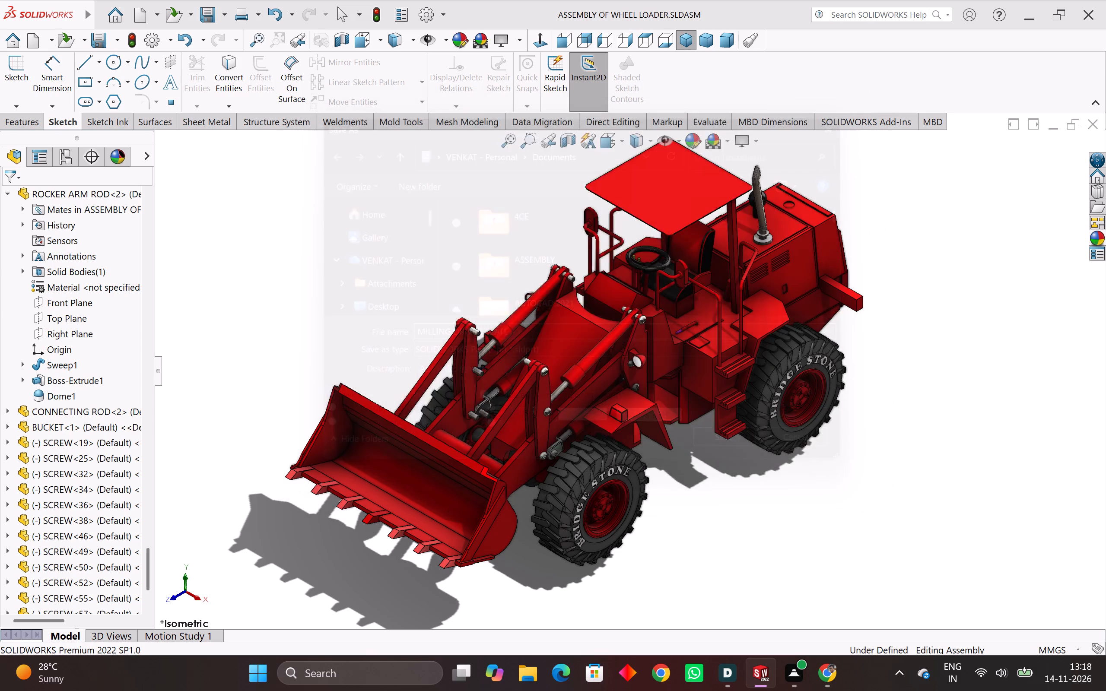
# Rebuild the wheel loader assembly and save it.
pyautogui.click(551, 271)
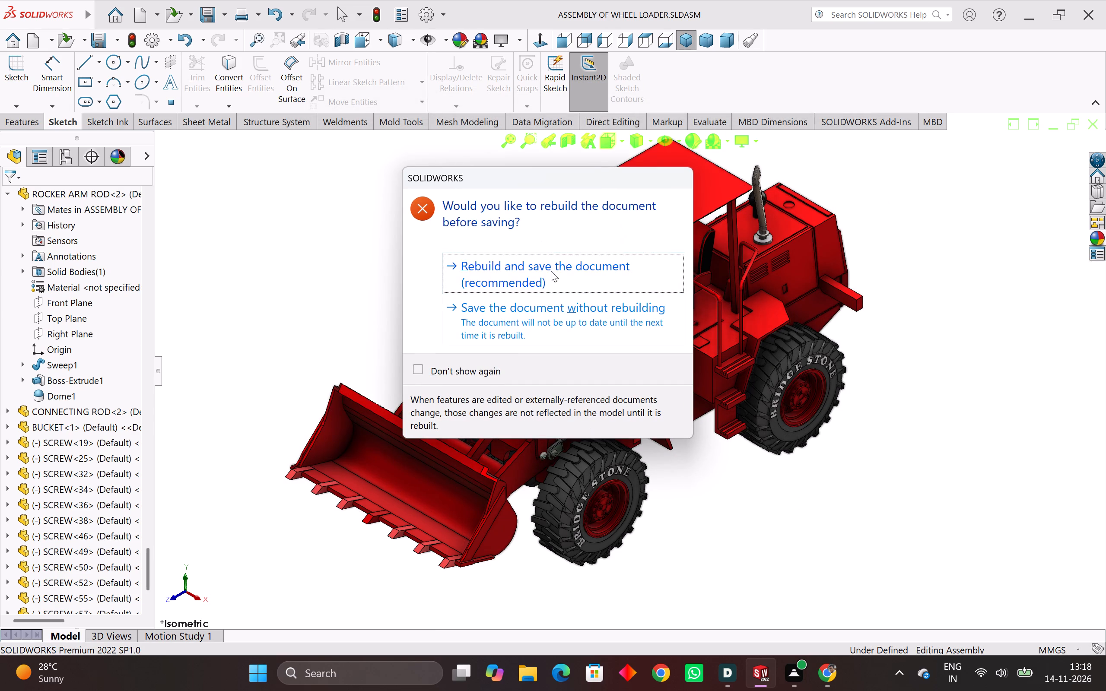
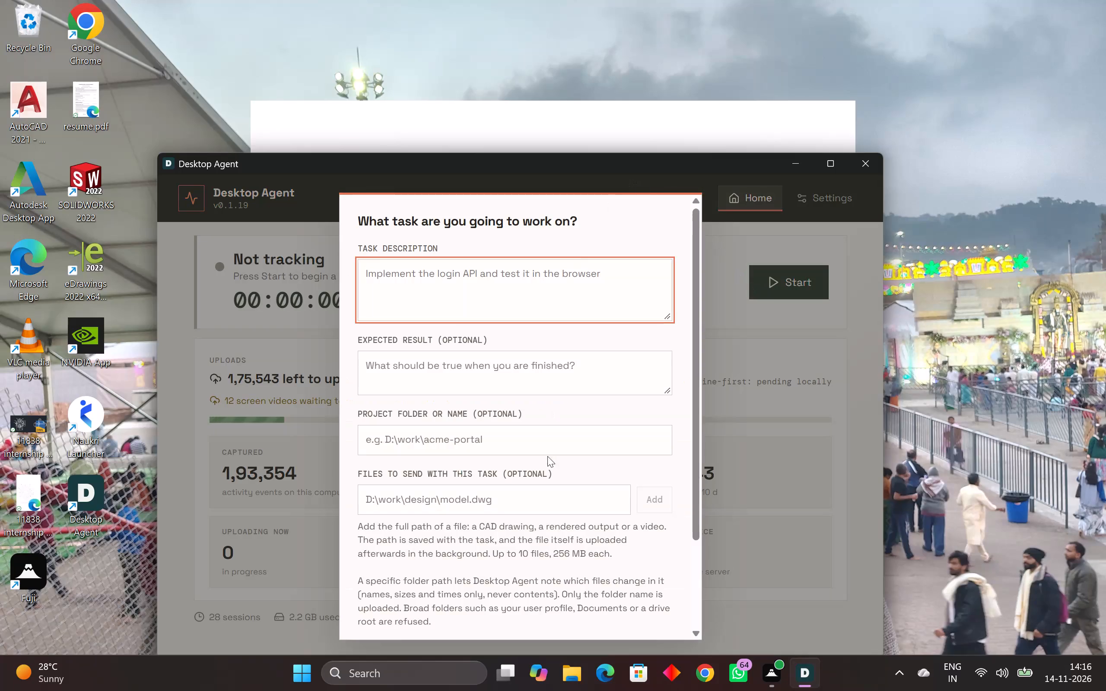
# Start a new tracking session in Desktop Agent, leaving the task description and optional task details blank.
pyautogui.scroll(-5, 552, 484)
pyautogui.scroll(-5, 570, 520)
pyautogui.click(528, 610)
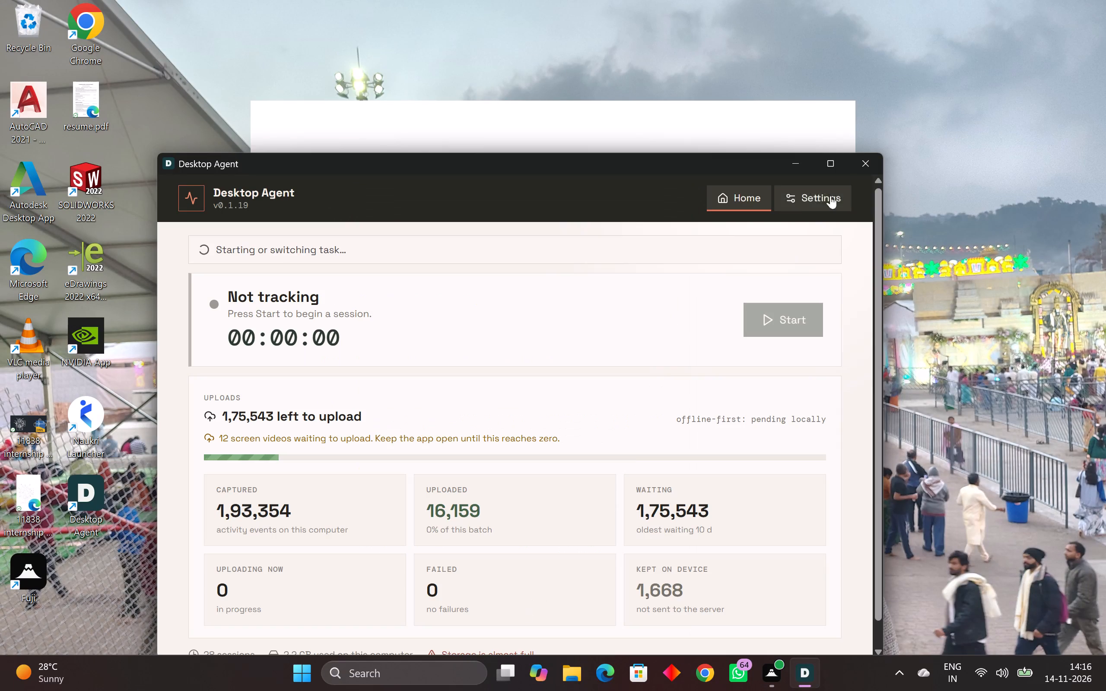
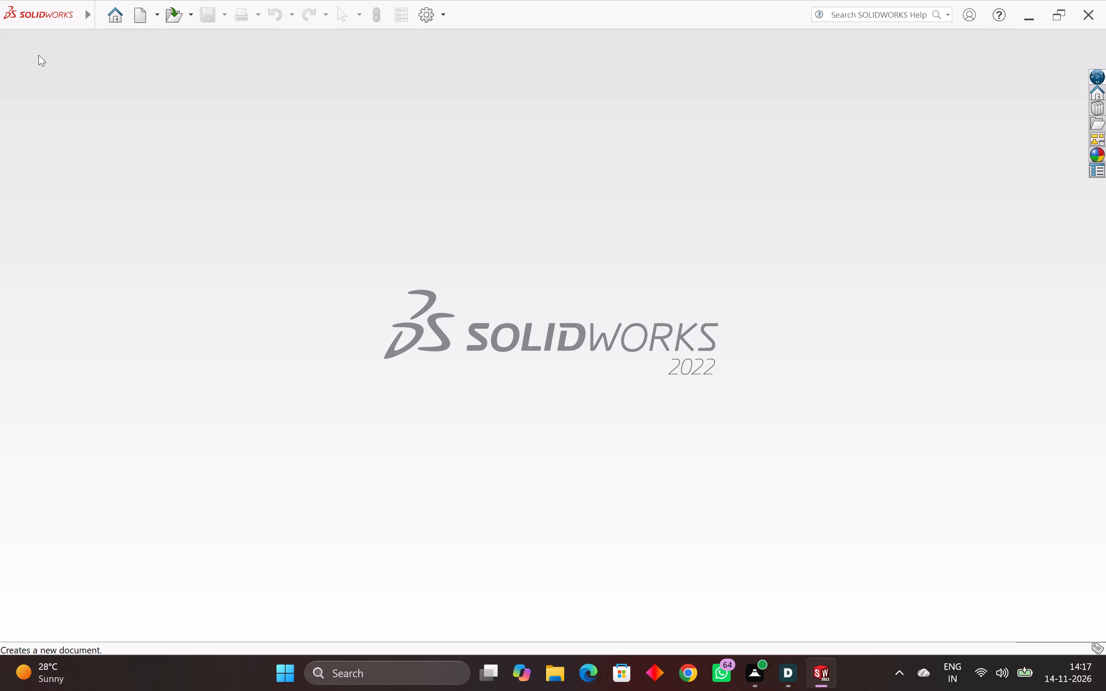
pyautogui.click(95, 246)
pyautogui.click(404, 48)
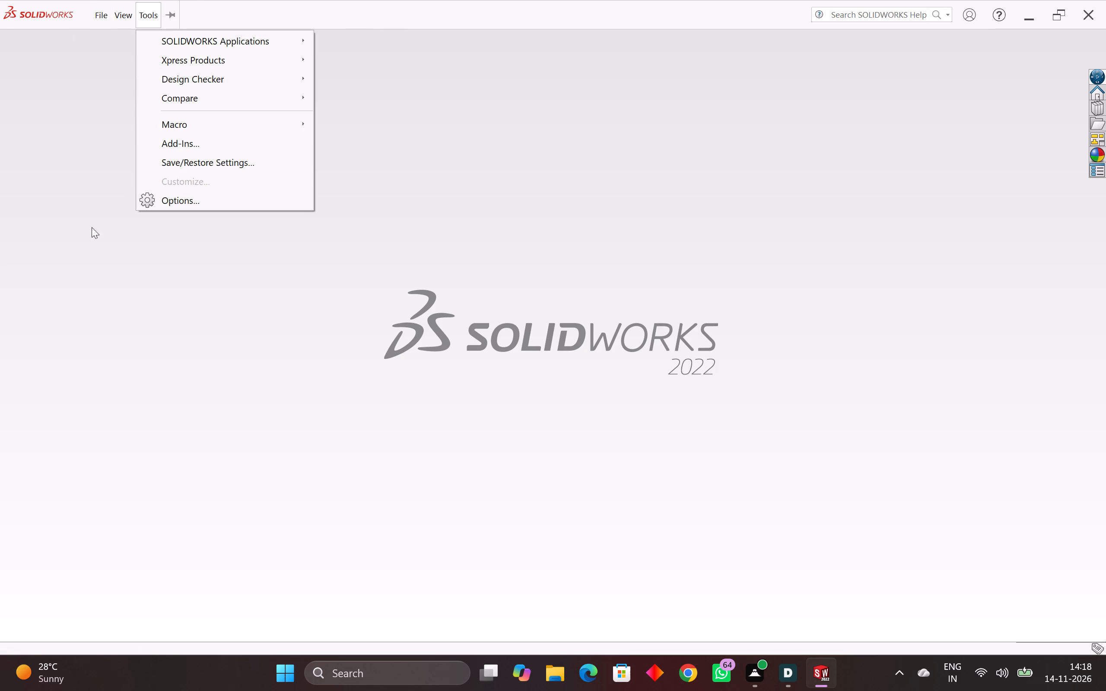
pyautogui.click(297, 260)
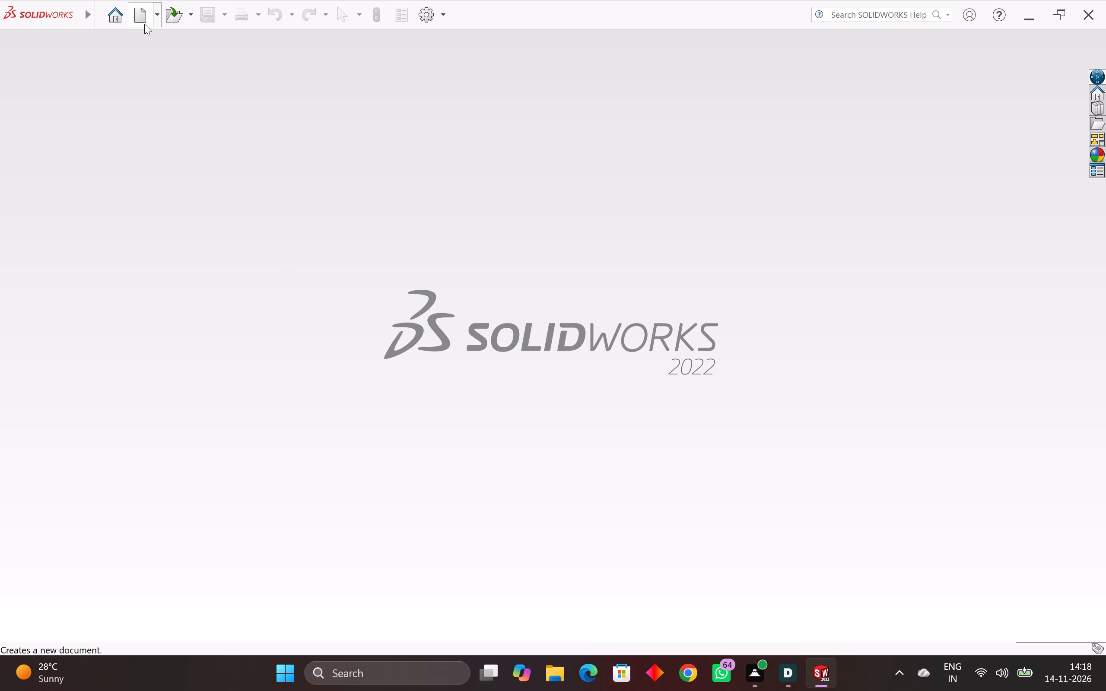
# Browse the recent SOLIDWORKS documents without opening any of them.
pyautogui.click(189, 15)
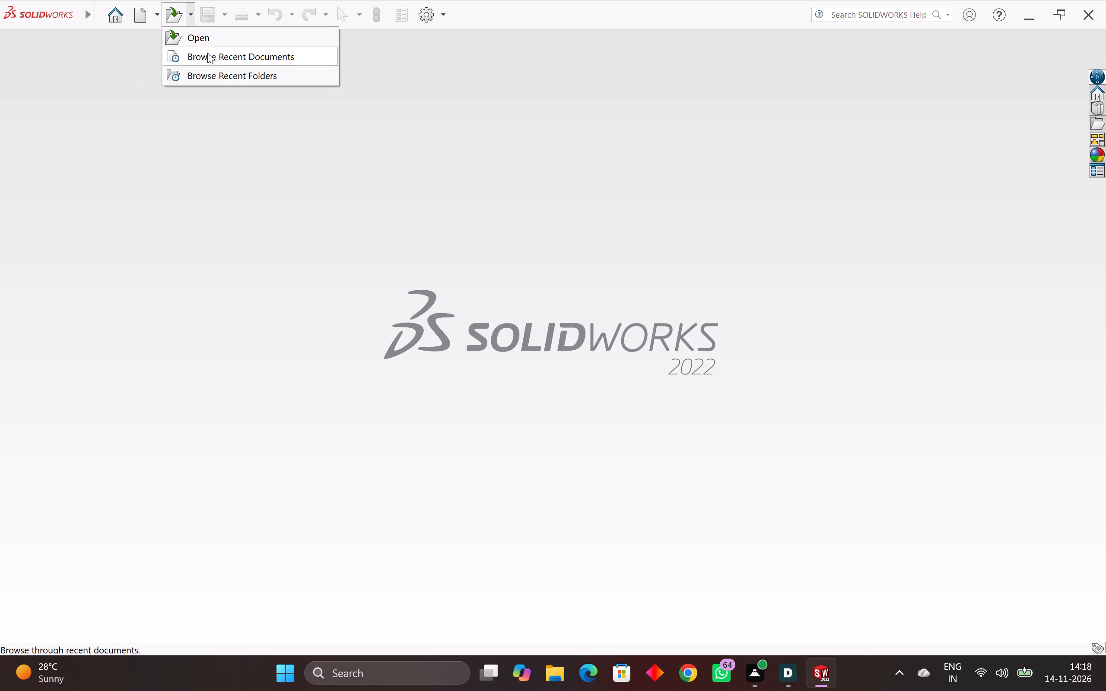
pyautogui.click(208, 54)
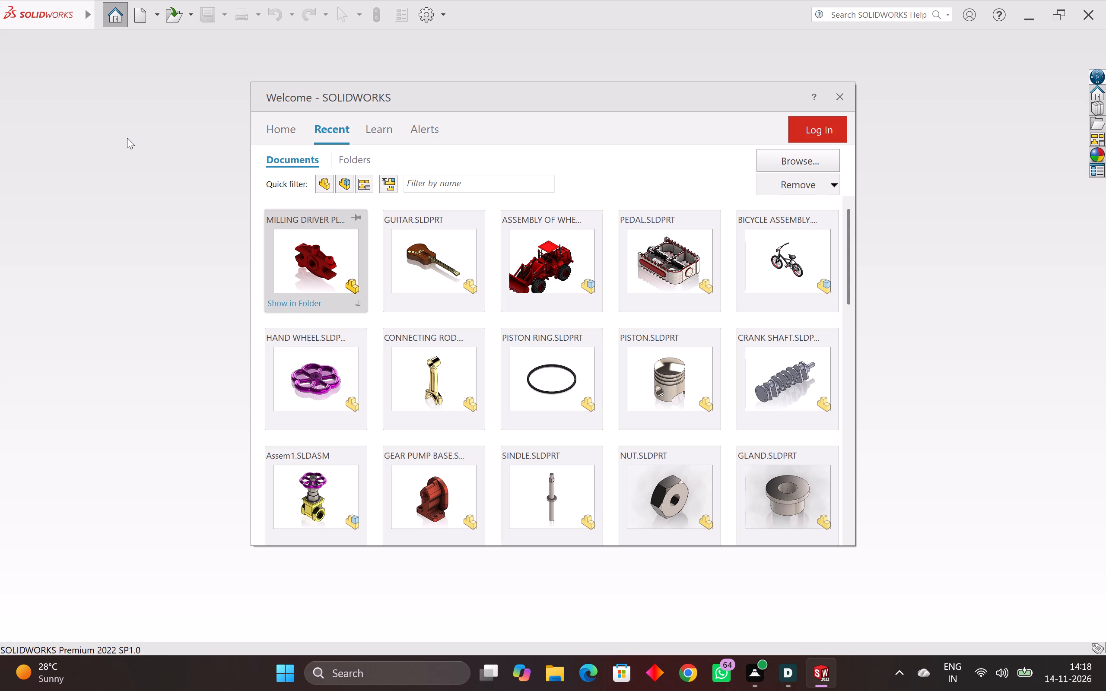
pyautogui.click(180, 143)
# Create a new Part document for a single design component.
pyautogui.click(144, 19)
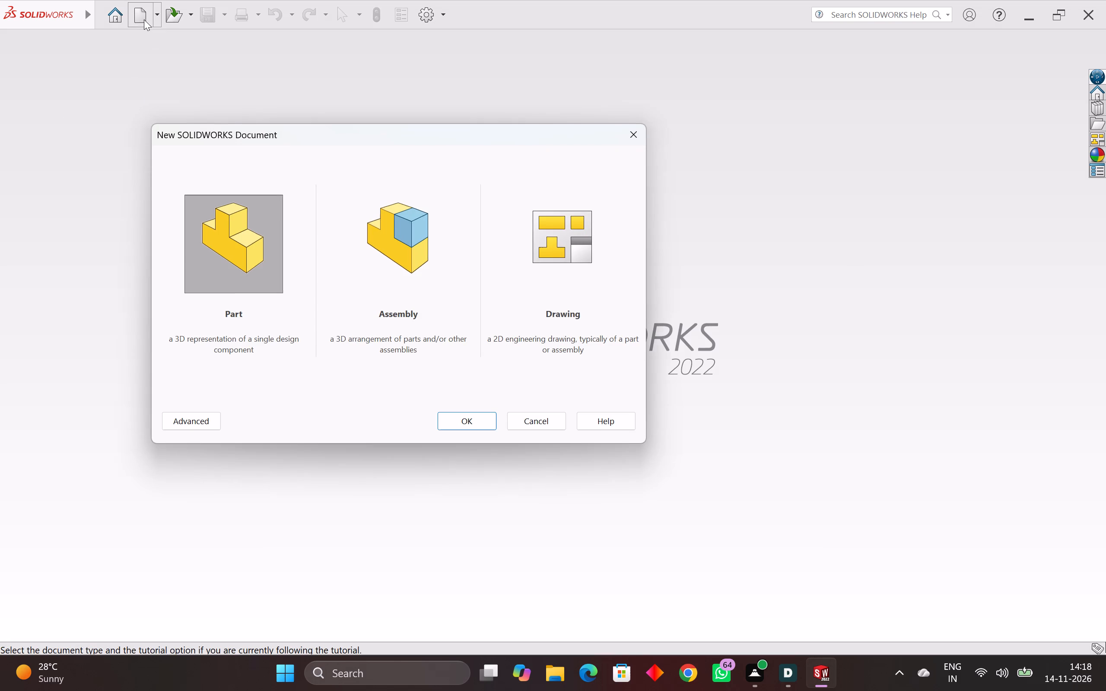
pyautogui.doubleClick(242, 243)
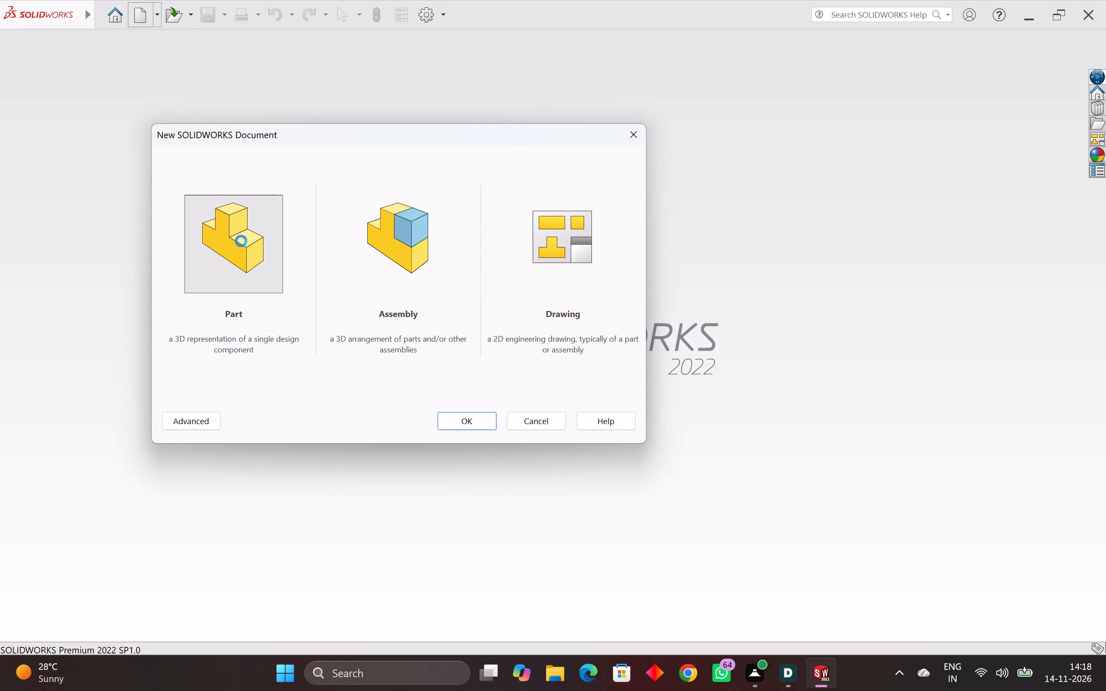
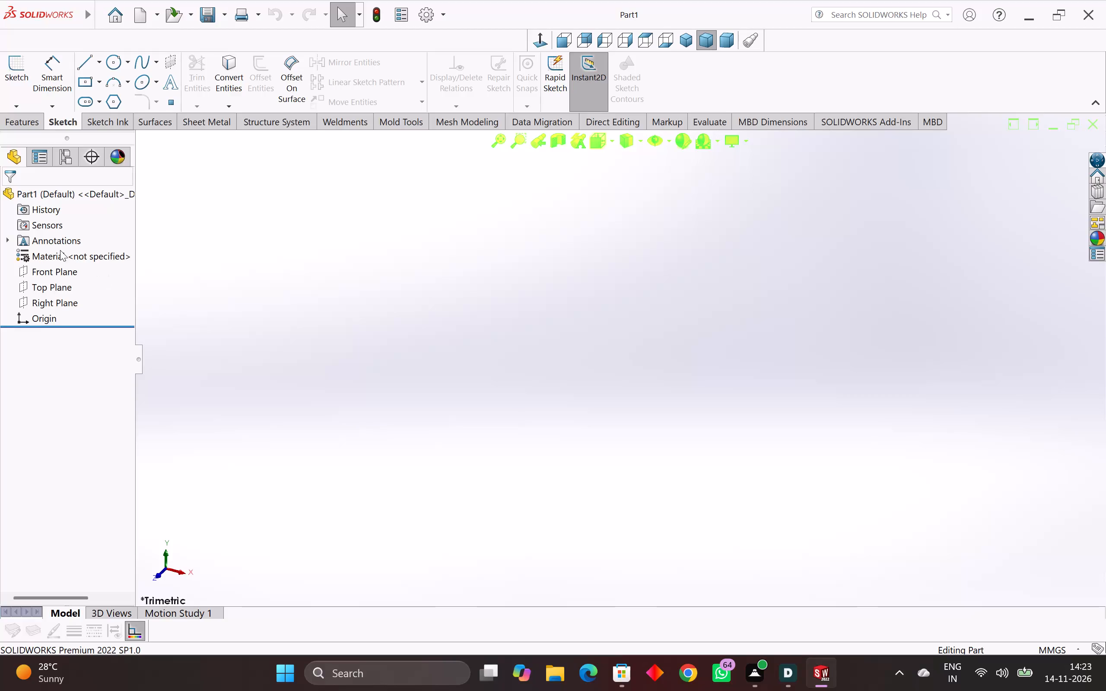
# Start a sketch on the Front Plane and anchor a center rectangle at the origin.
pyautogui.click(53, 274)
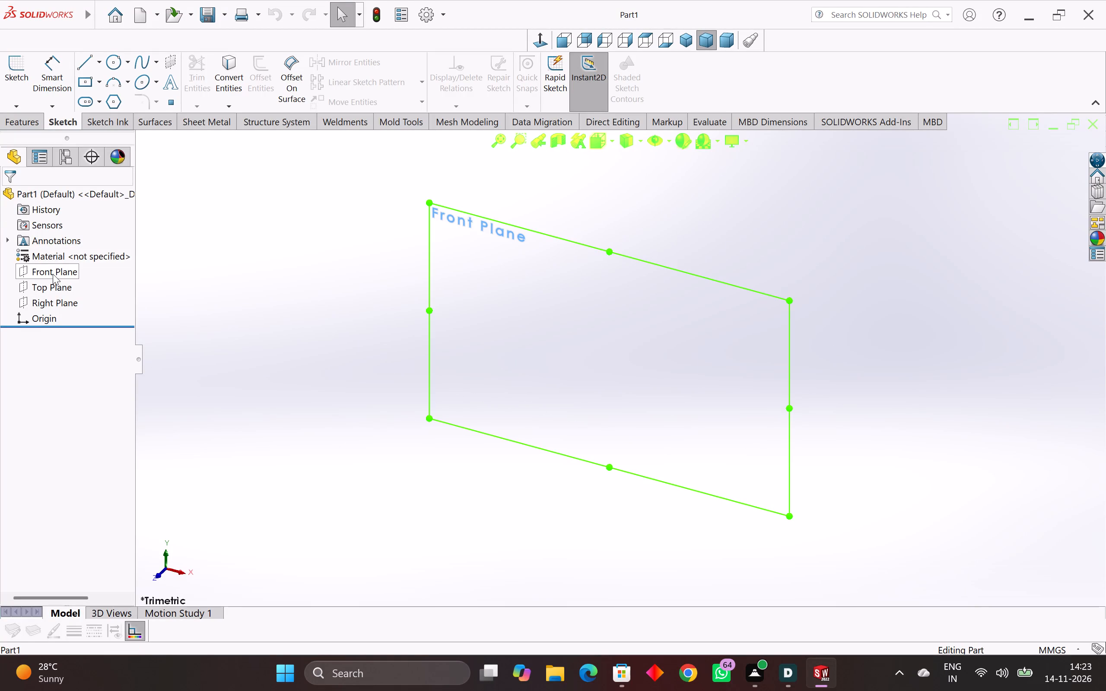
pyautogui.click(62, 264)
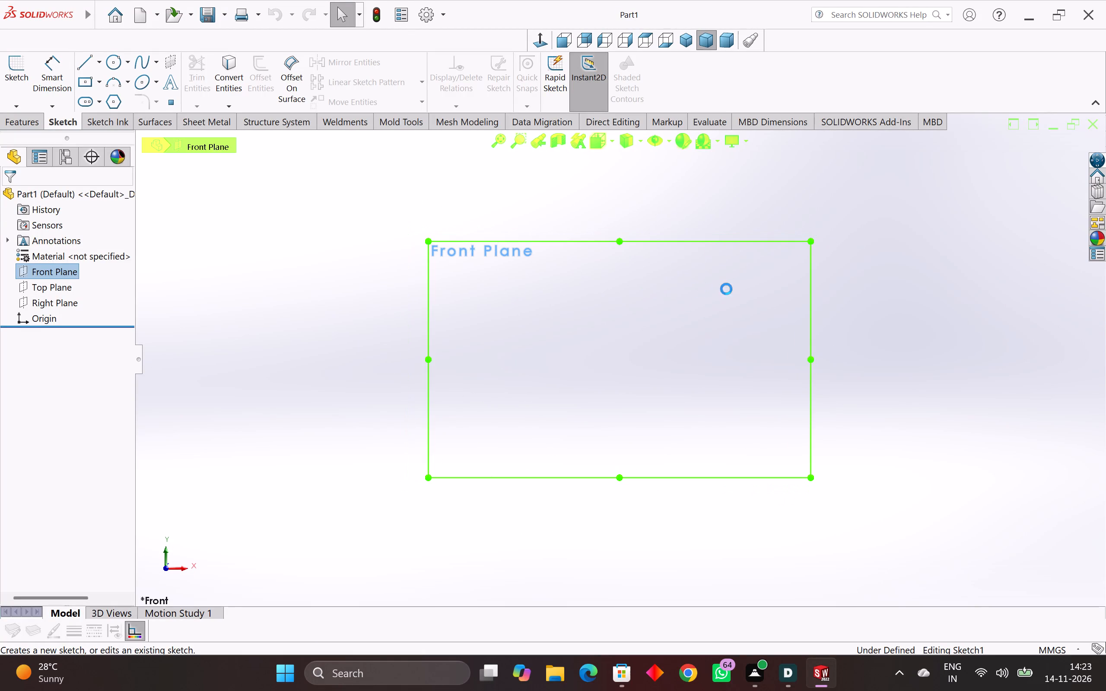
pyautogui.click(819, 242)
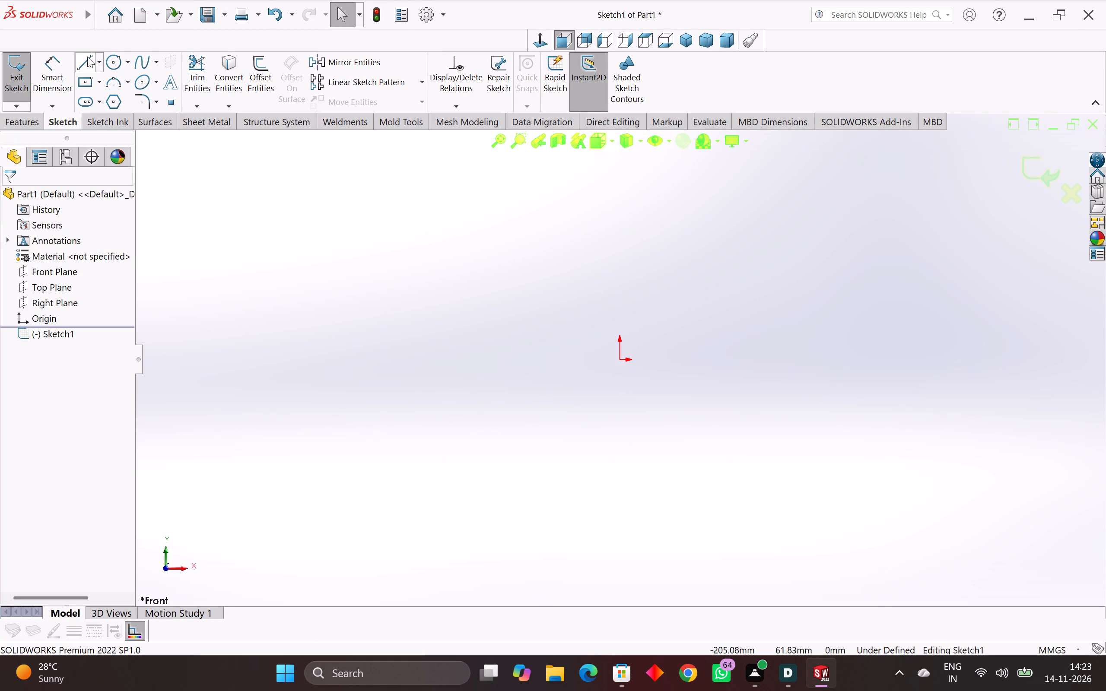
pyautogui.click(89, 82)
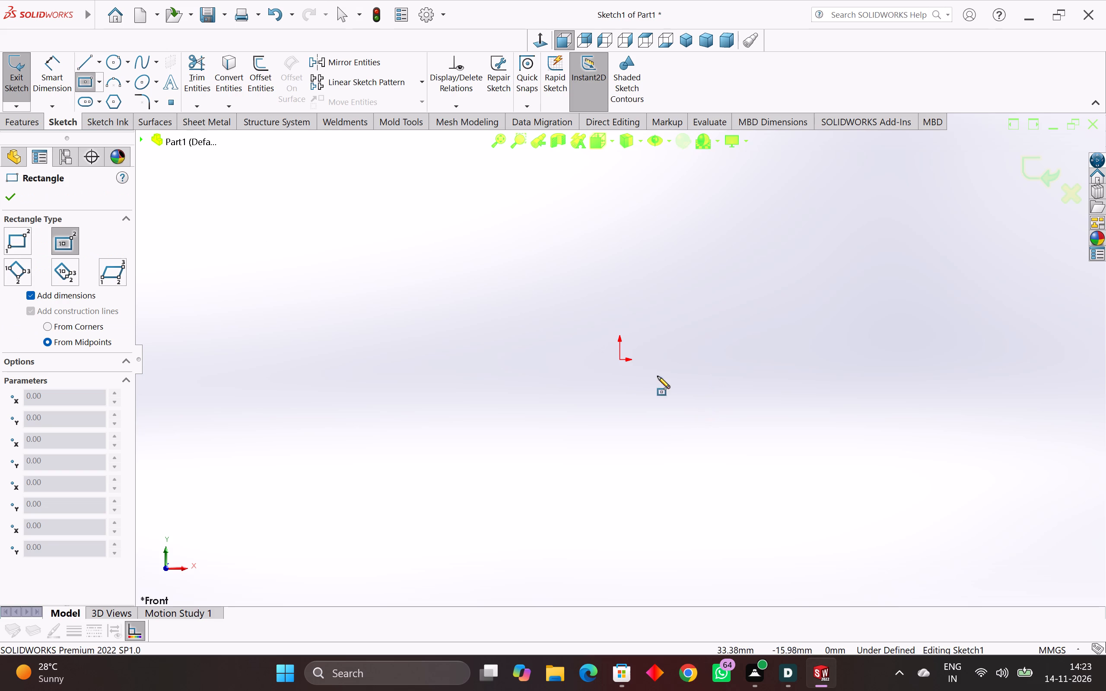
pyautogui.click(621, 359)
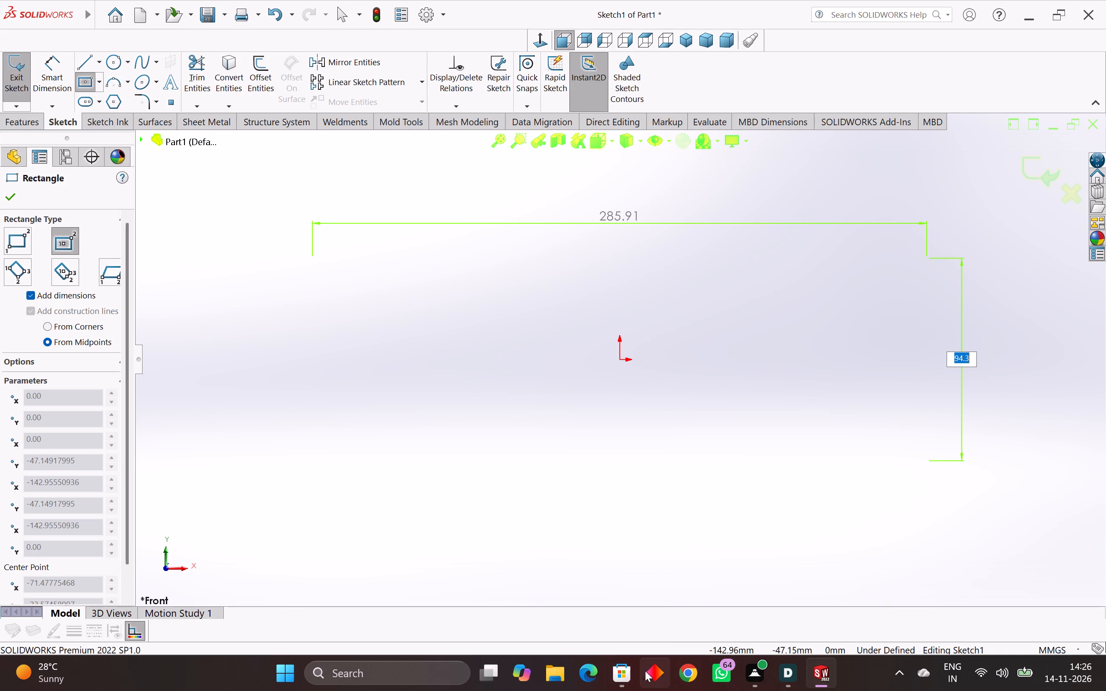
# Switch to Microsoft Store to check the Asphalt Legends download, and return to the SOLIDWORKS sketch.
pyautogui.click(623, 675)
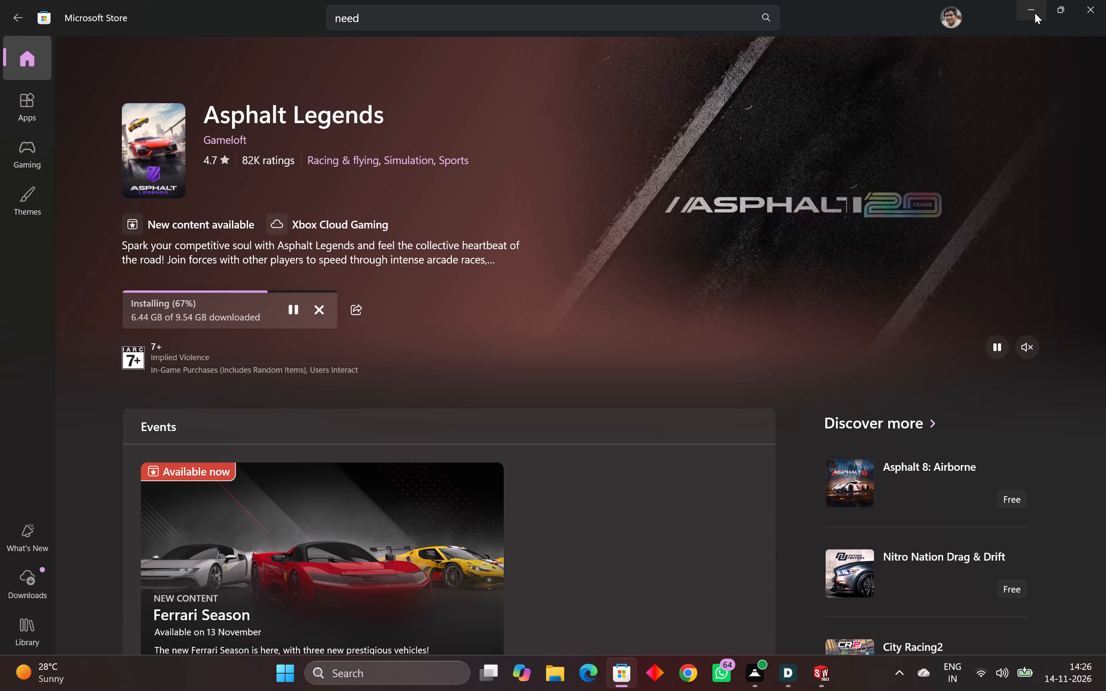
pyautogui.click(1027, 10)
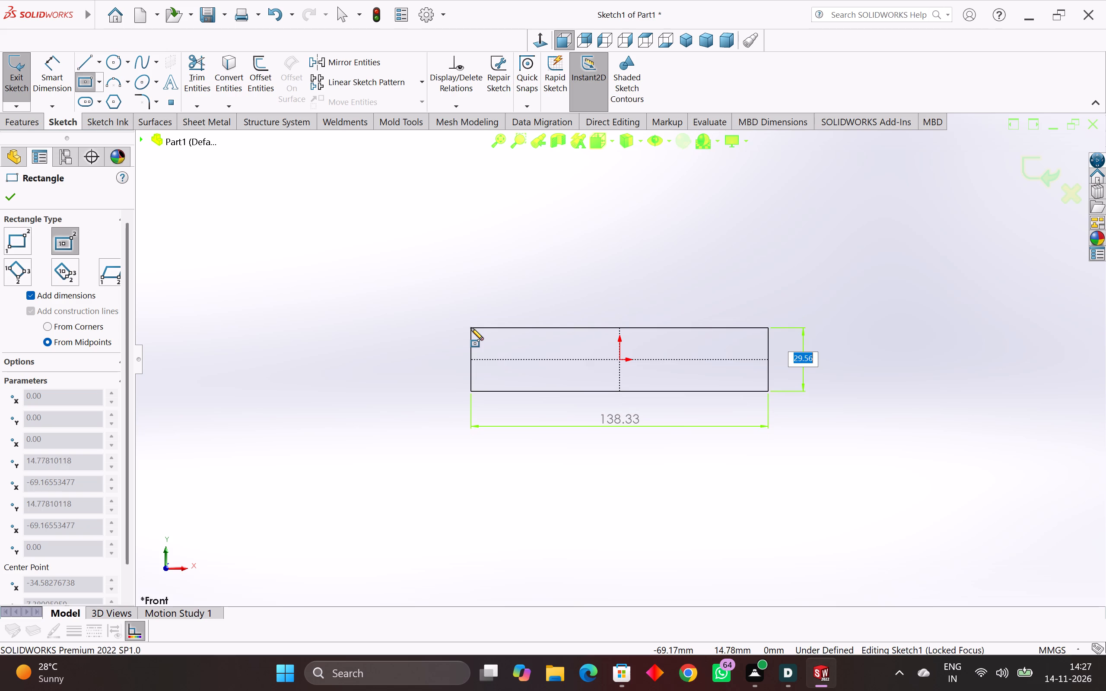
# Complete the origin-centred rectangle at about 67 × 74 mm.
pyautogui.scroll(1, 618, 197)
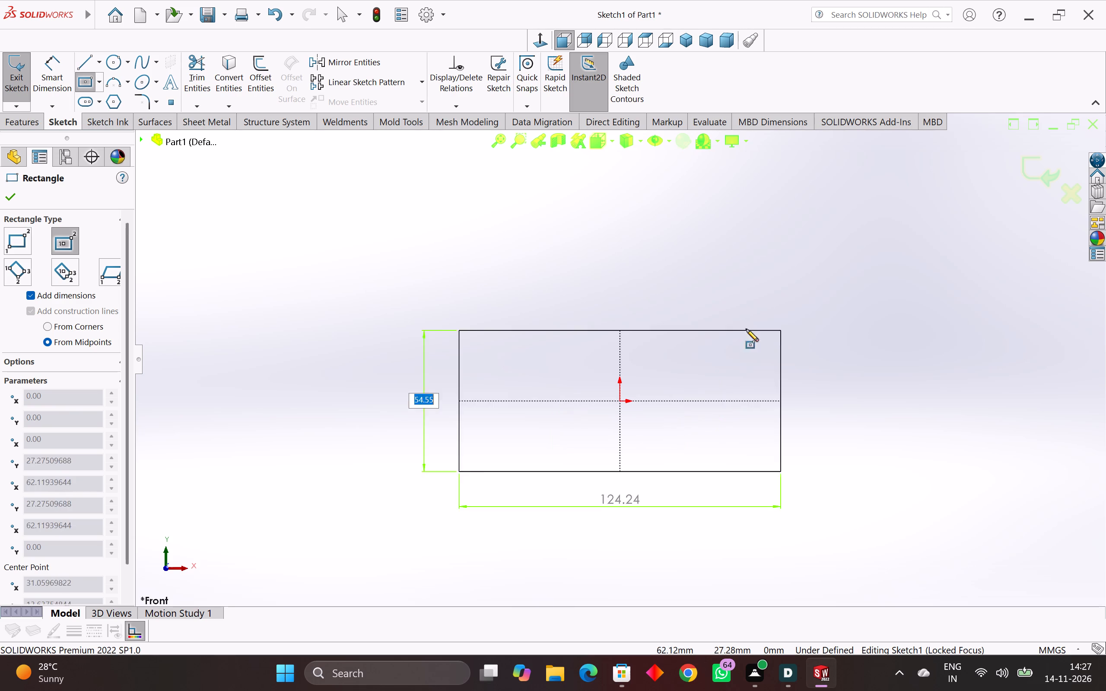
pyautogui.click(533, 305)
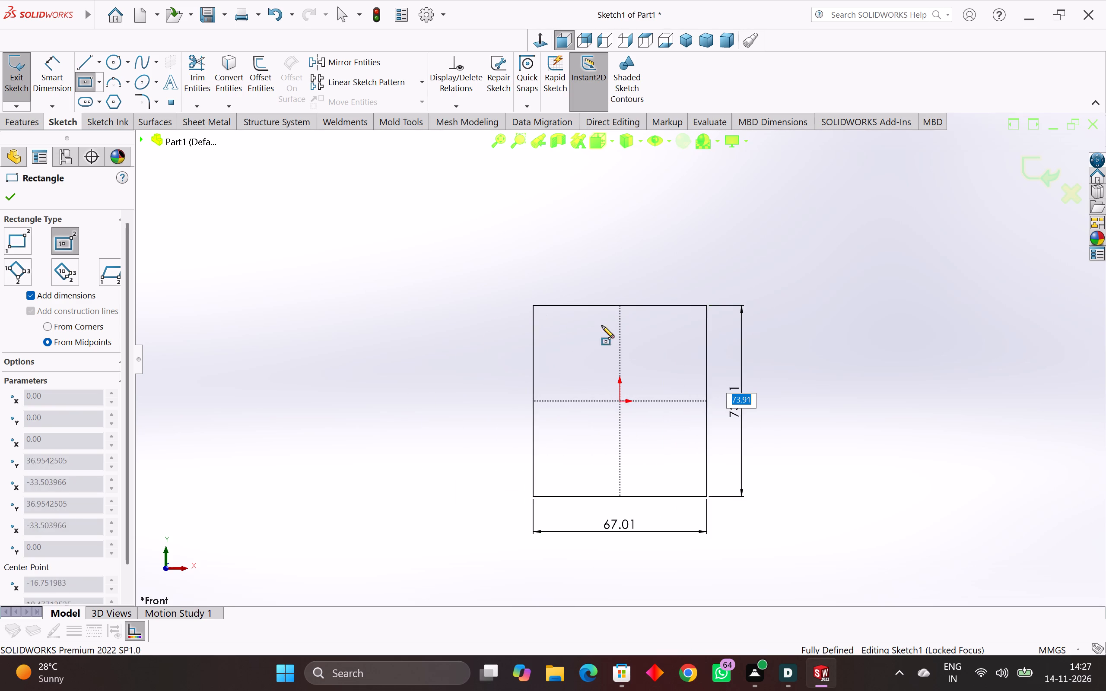
# Sketch four center rectangles overlapping around the first: about 159 × 28 mm, 33 × 48 mm, 115 mm wide, and 75 × 98 mm.
pyautogui.click(571, 349)
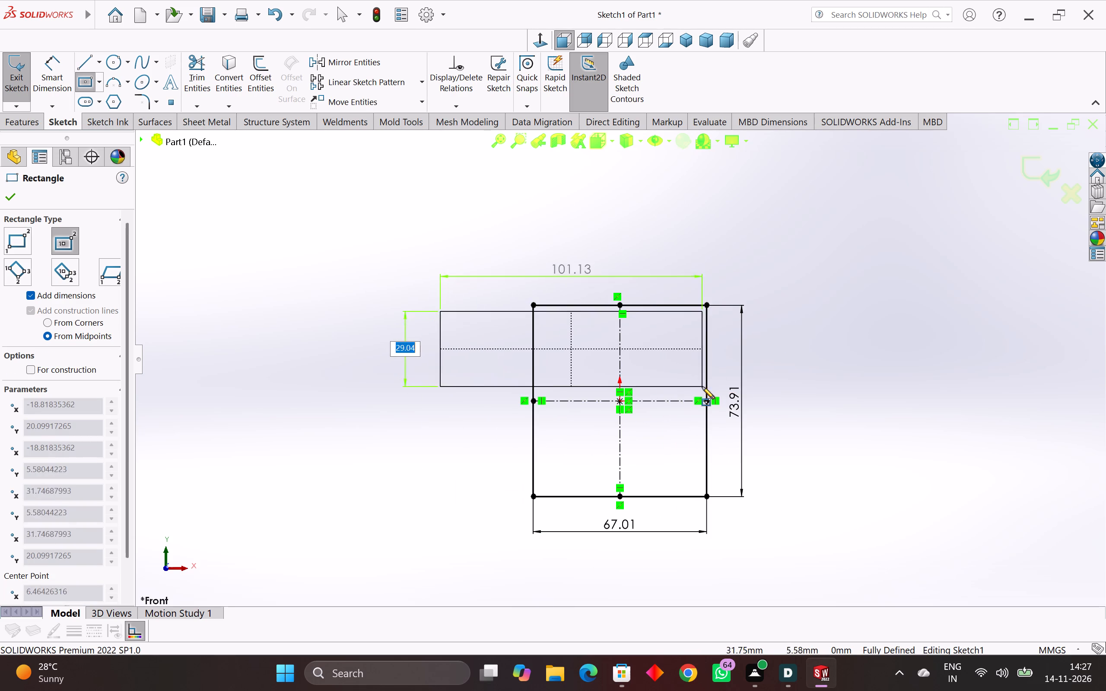
pyautogui.click(777, 385)
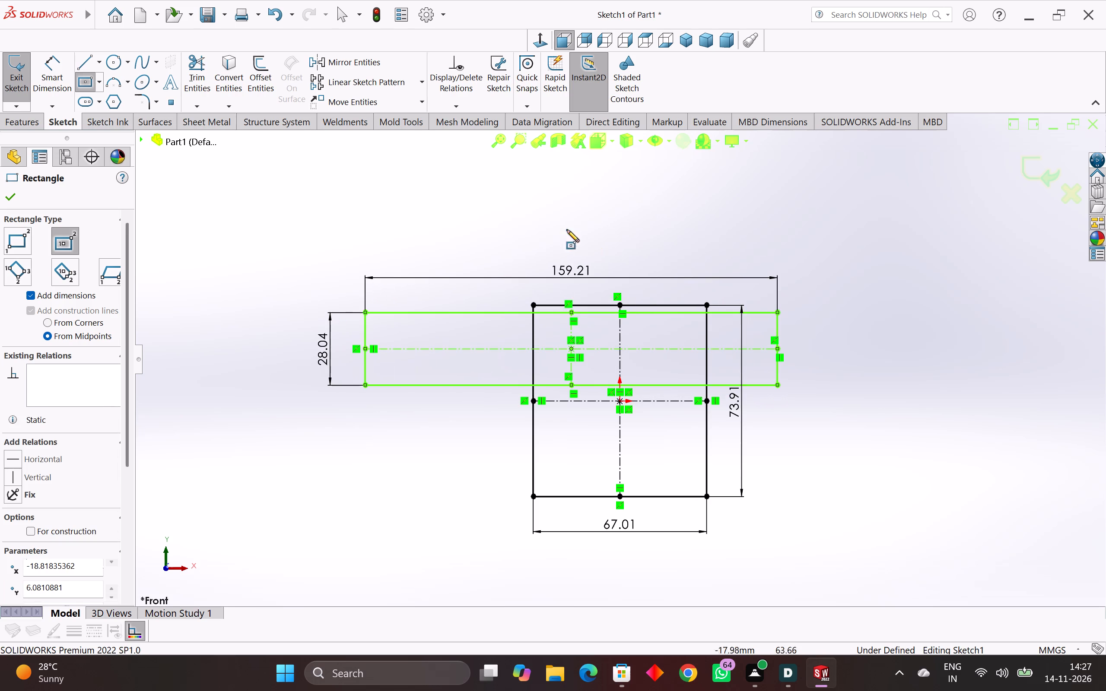
pyautogui.click(477, 268)
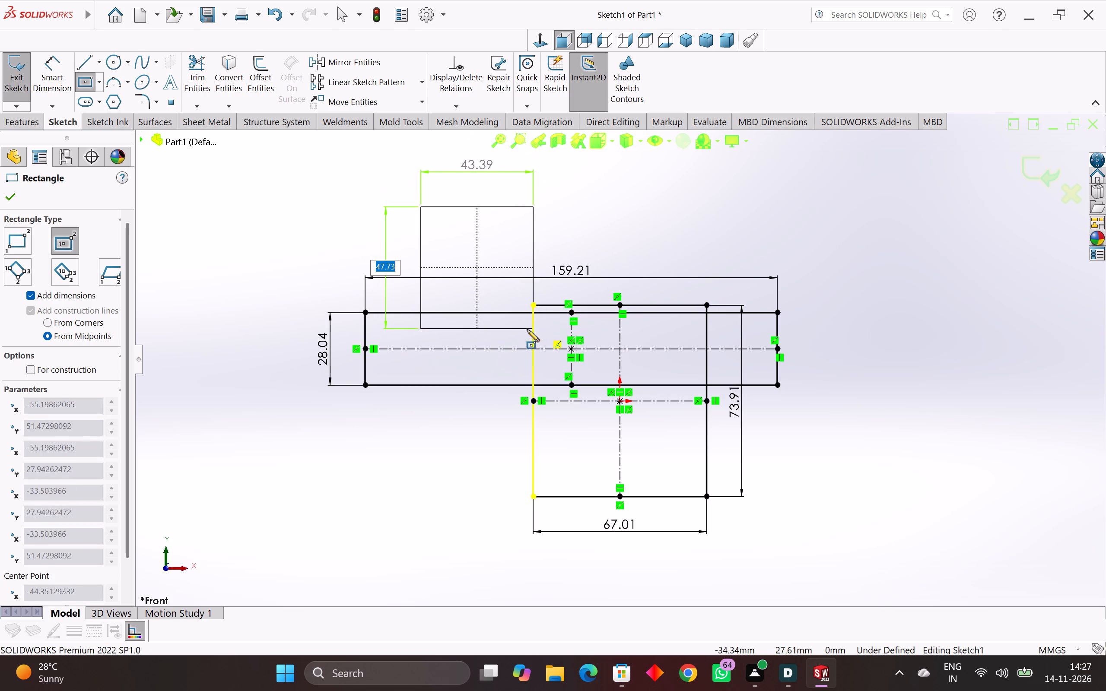
pyautogui.click(519, 330)
pyautogui.click(317, 382)
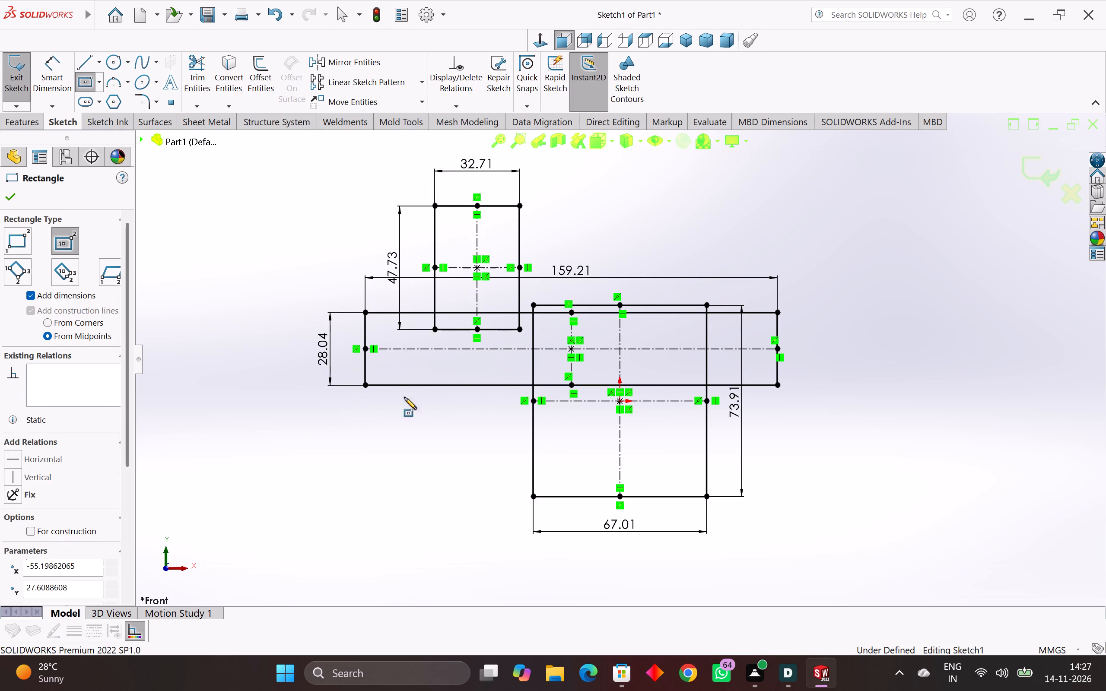
pyautogui.click(466, 455)
pyautogui.click(579, 246)
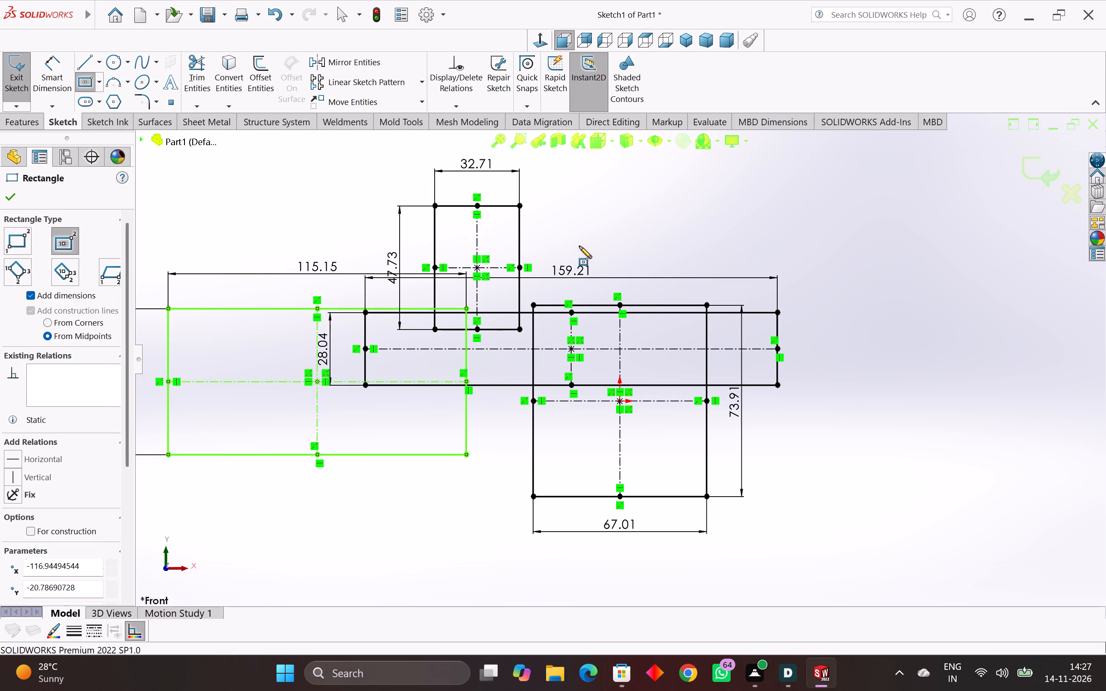
pyautogui.click(676, 374)
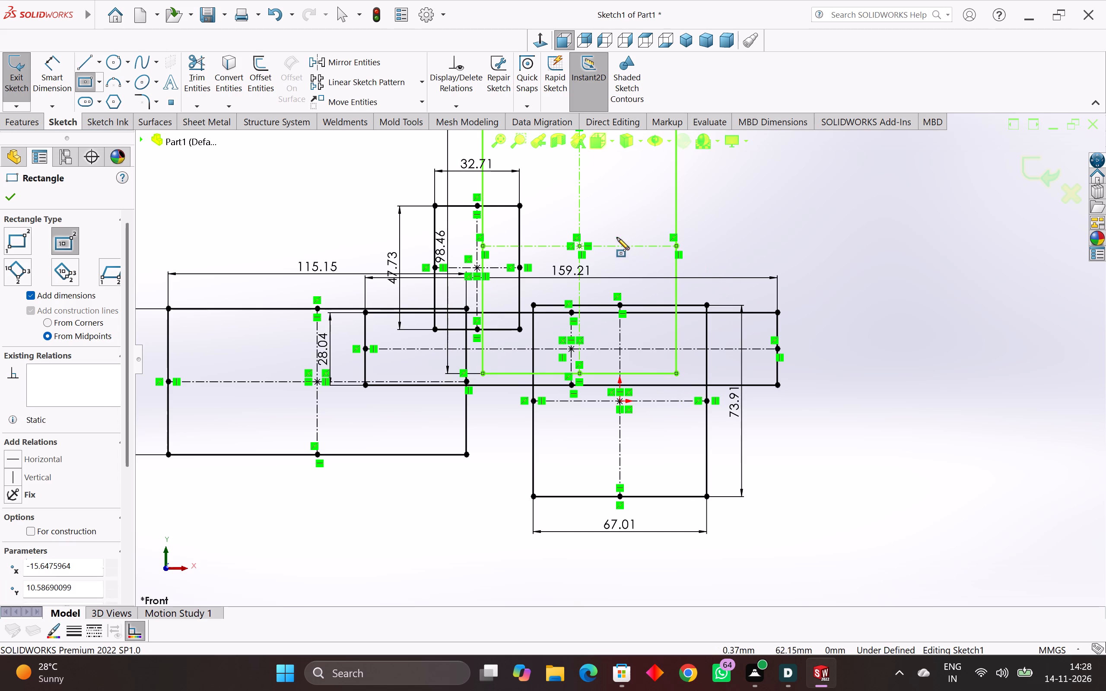
# Sketch three more center rectangles around the origin, about 84 × 101 mm, 43 × 70 mm and 40 × 75 mm.
pyautogui.click(619, 206)
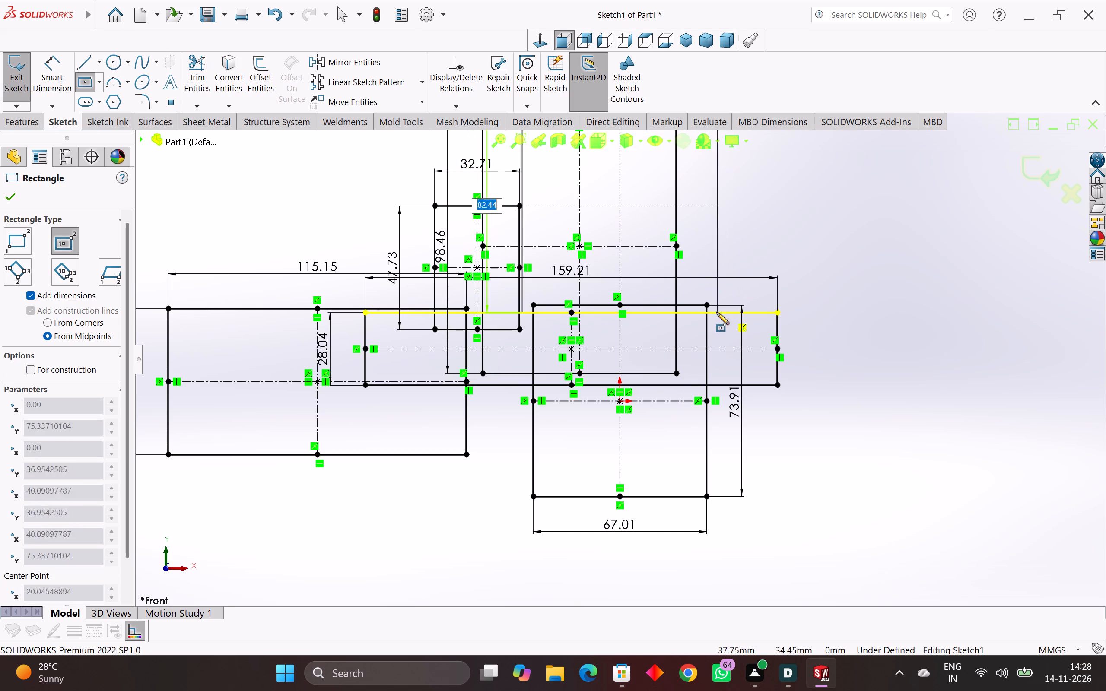
pyautogui.click(728, 336)
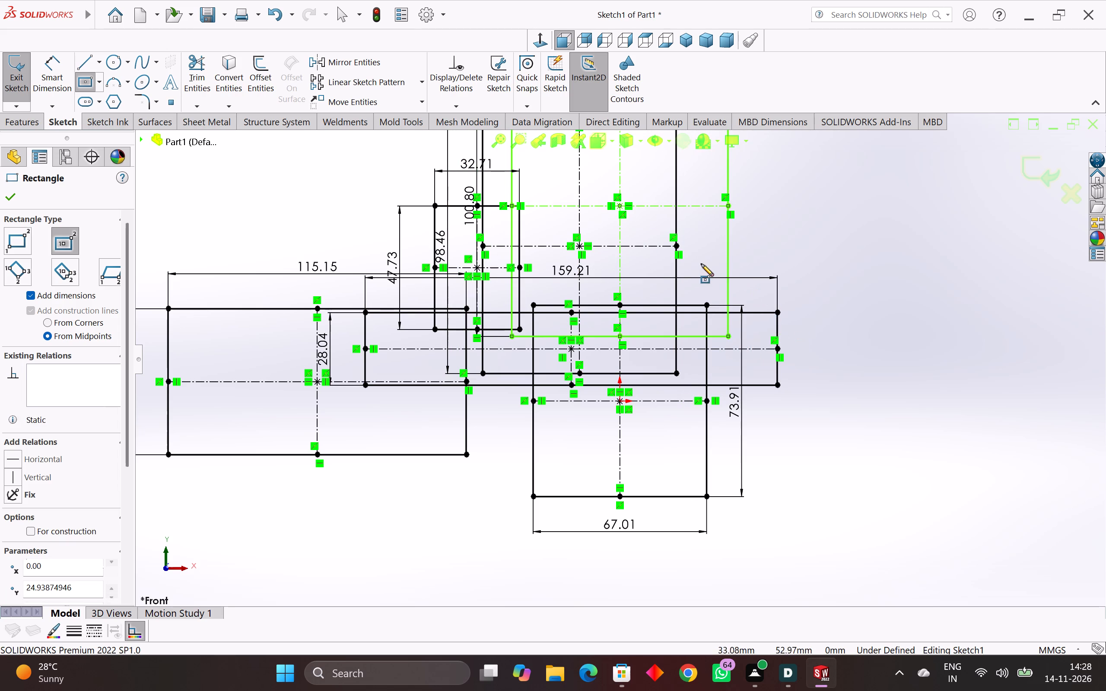
pyautogui.click(699, 245)
pyautogui.click(755, 339)
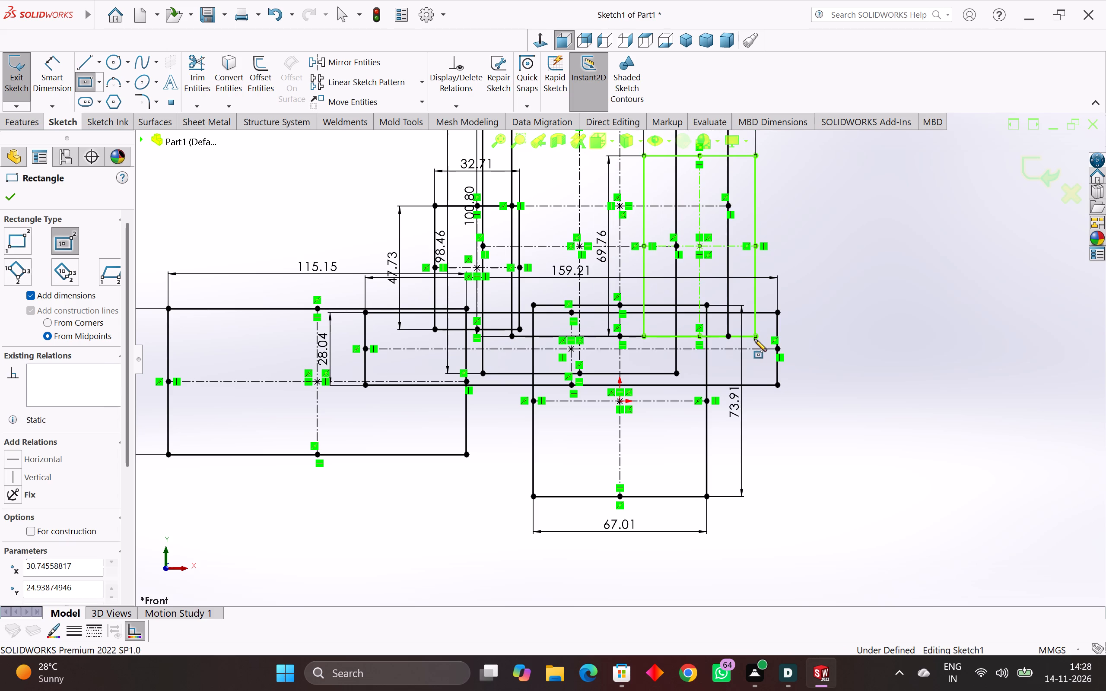
pyautogui.click(675, 425)
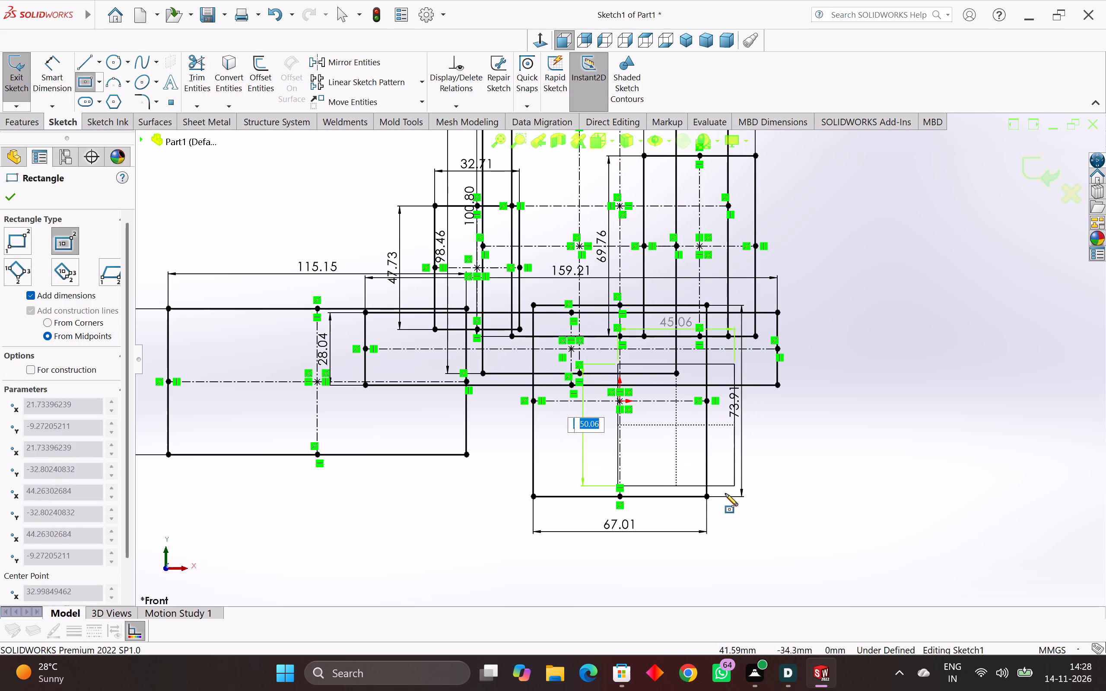
pyautogui.click(726, 522)
# Sketch four center rectangles left of the origin: about 63 × 105 mm, 93 × 92 mm, 39 mm wide, and 92 × 181 mm.
pyautogui.click(416, 372)
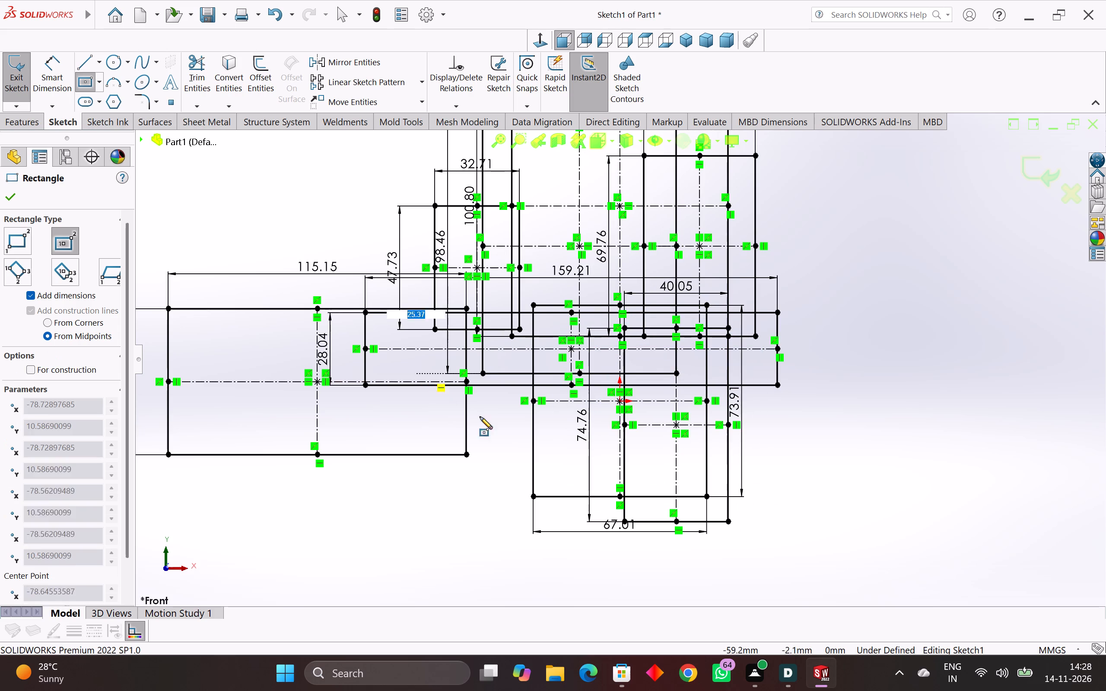
pyautogui.click(497, 509)
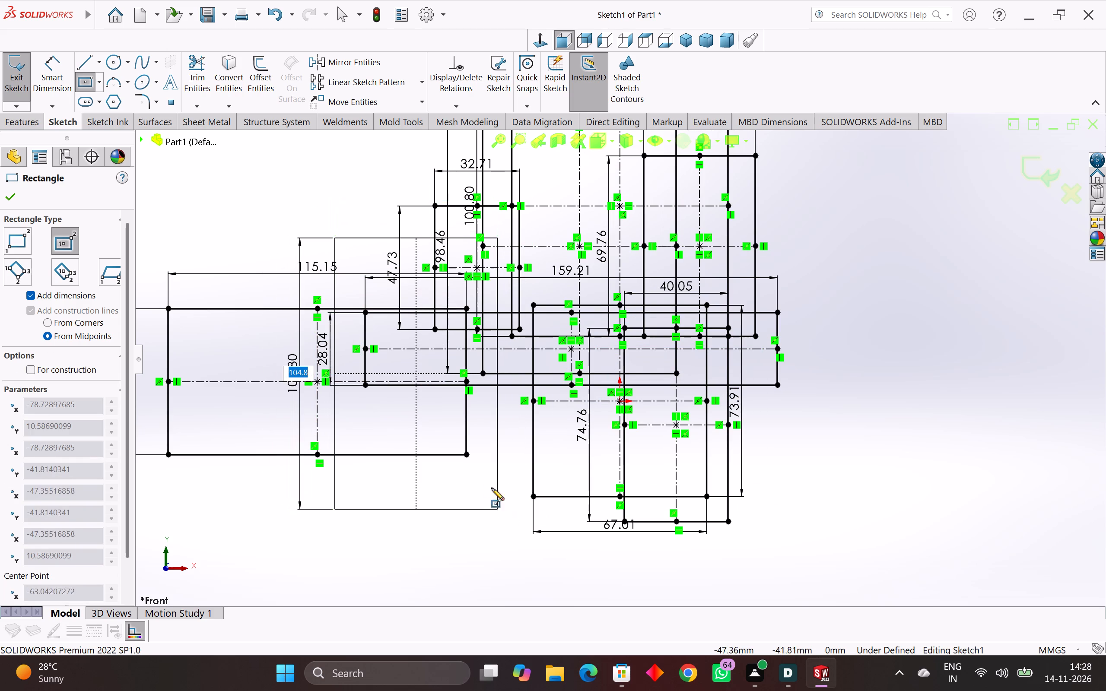
pyautogui.click(438, 426)
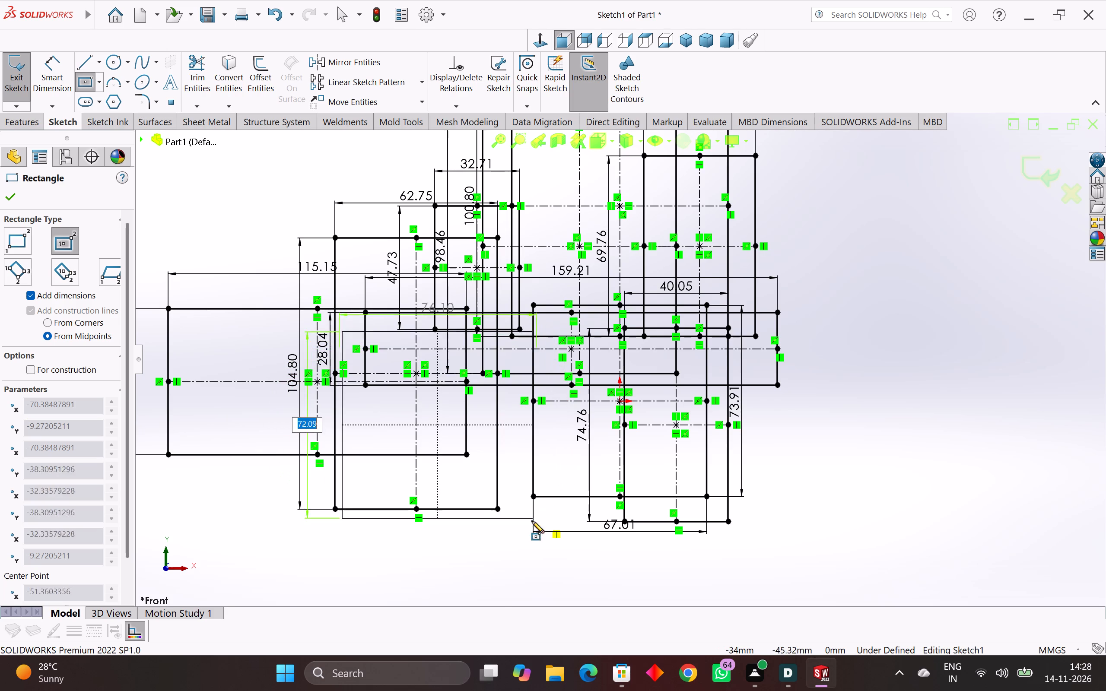
pyautogui.click(558, 545)
pyautogui.click(190, 357)
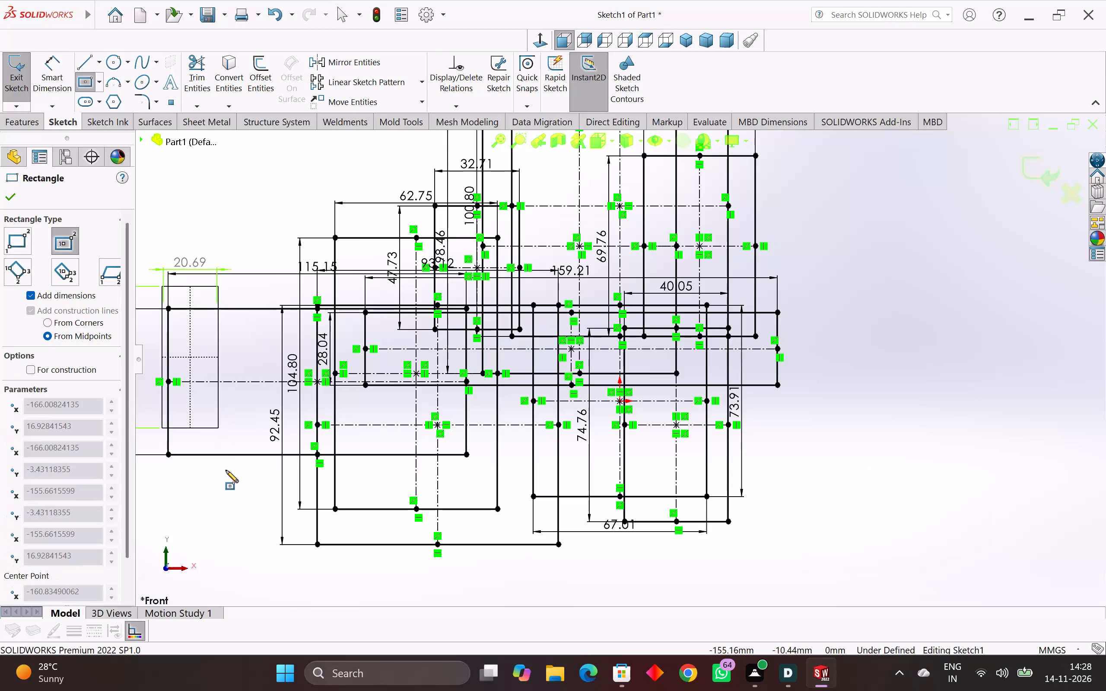
pyautogui.click(241, 496)
pyautogui.click(213, 345)
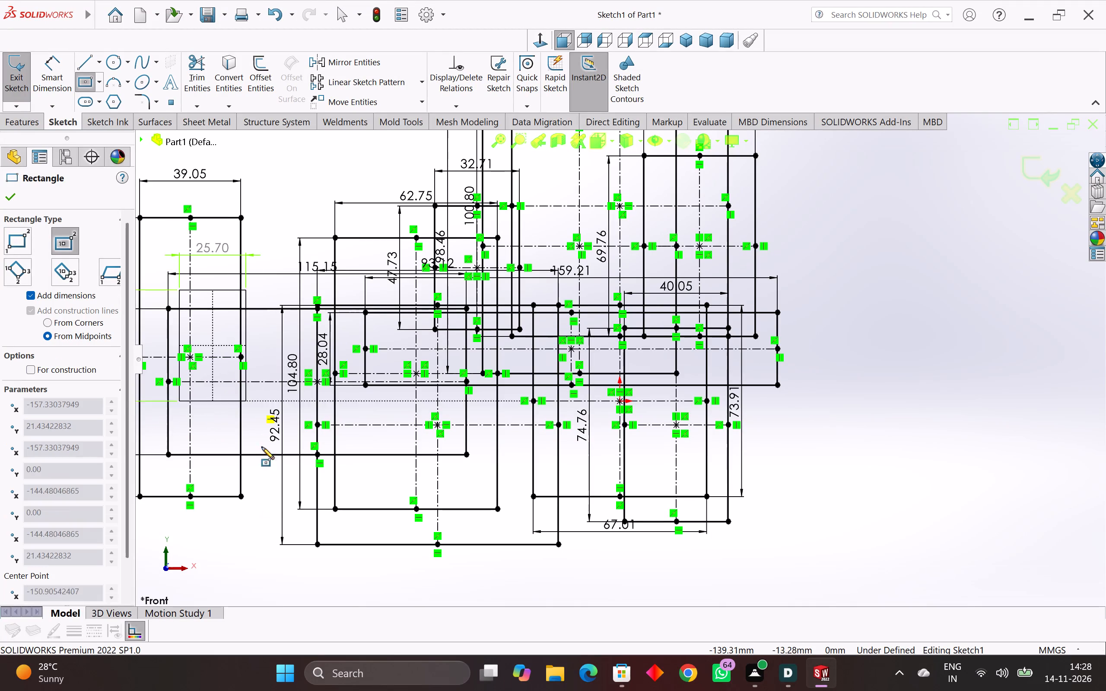
pyautogui.click(331, 579)
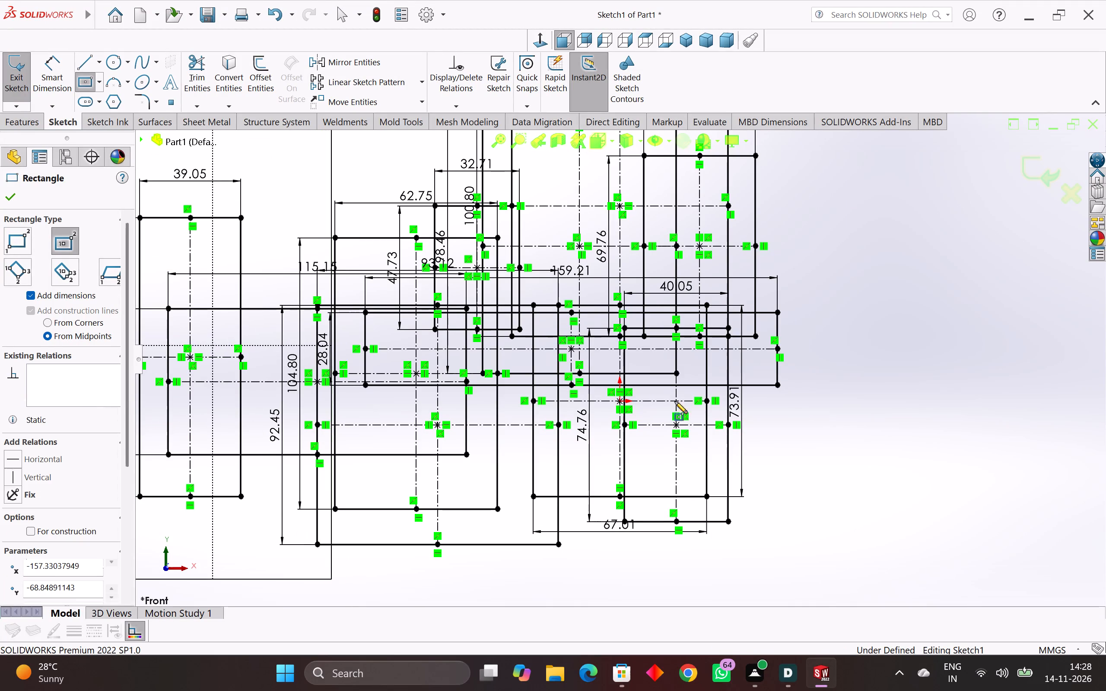
# Sketch two center rectangles right of the origin, about 45 × 52 mm below it and 57 × 69 mm above it.
pyautogui.moveTo(684, 488); pyautogui.dragTo(743, 555)
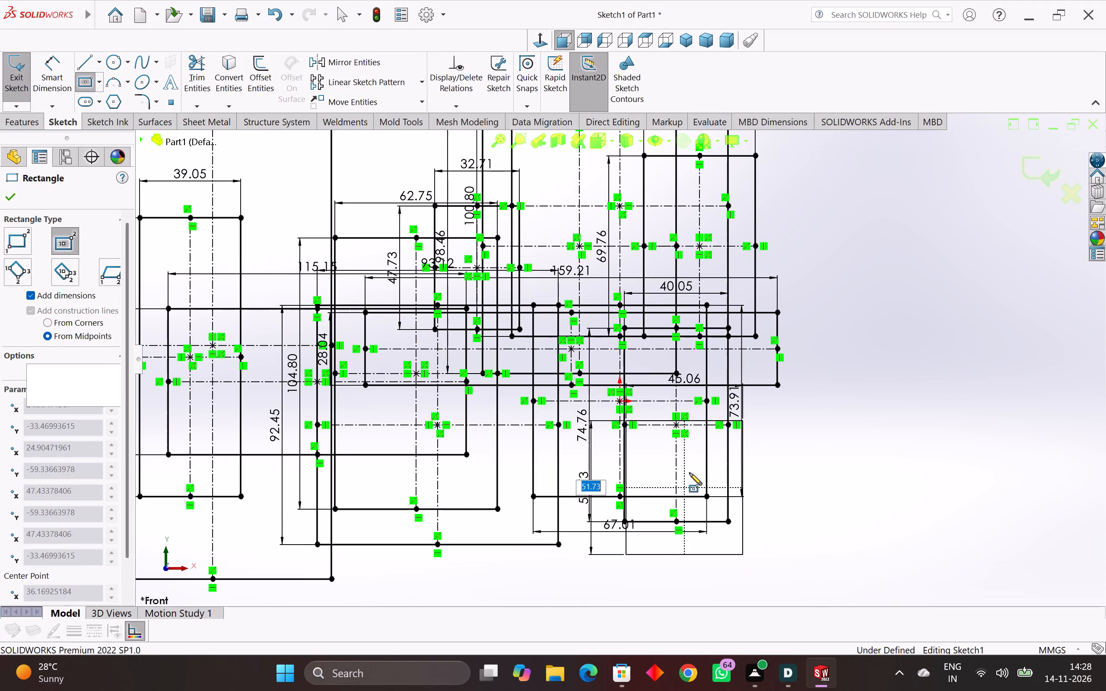
pyautogui.click(733, 195)
pyautogui.click(806, 285)
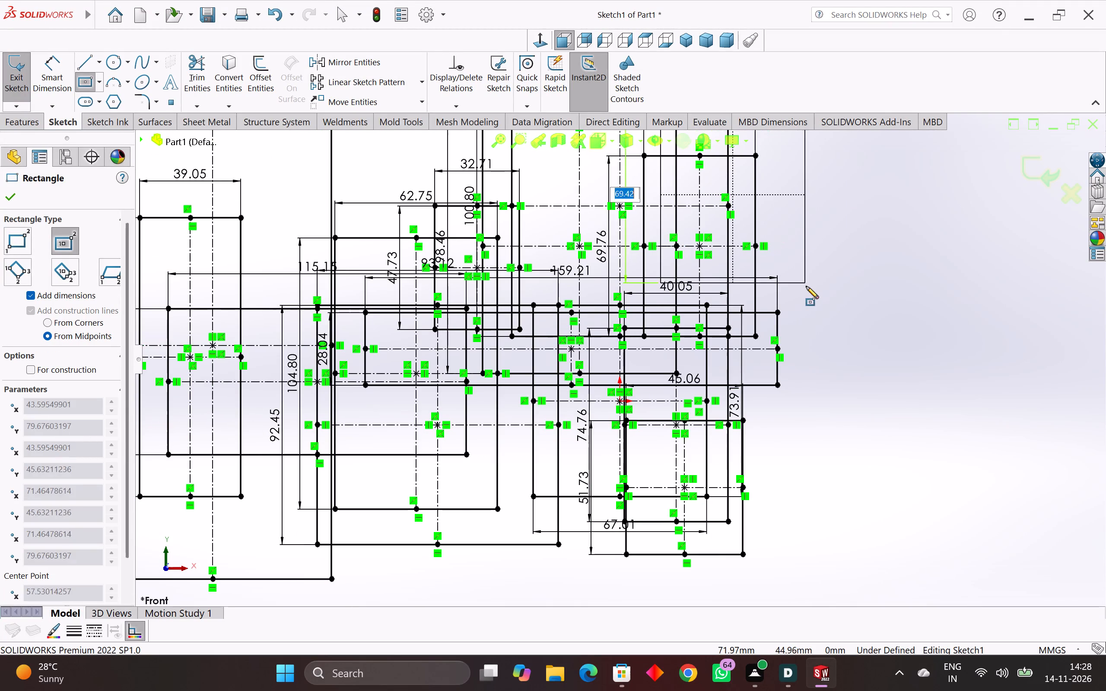
# Sketch four larger center rectangles above the cluster, about 267 × 148 mm, 181 × 143 mm, 143 × 64 mm and 241 × 207 mm.
pyautogui.scroll(-4, 780, 334)
pyautogui.scroll(-2, 681, 350)
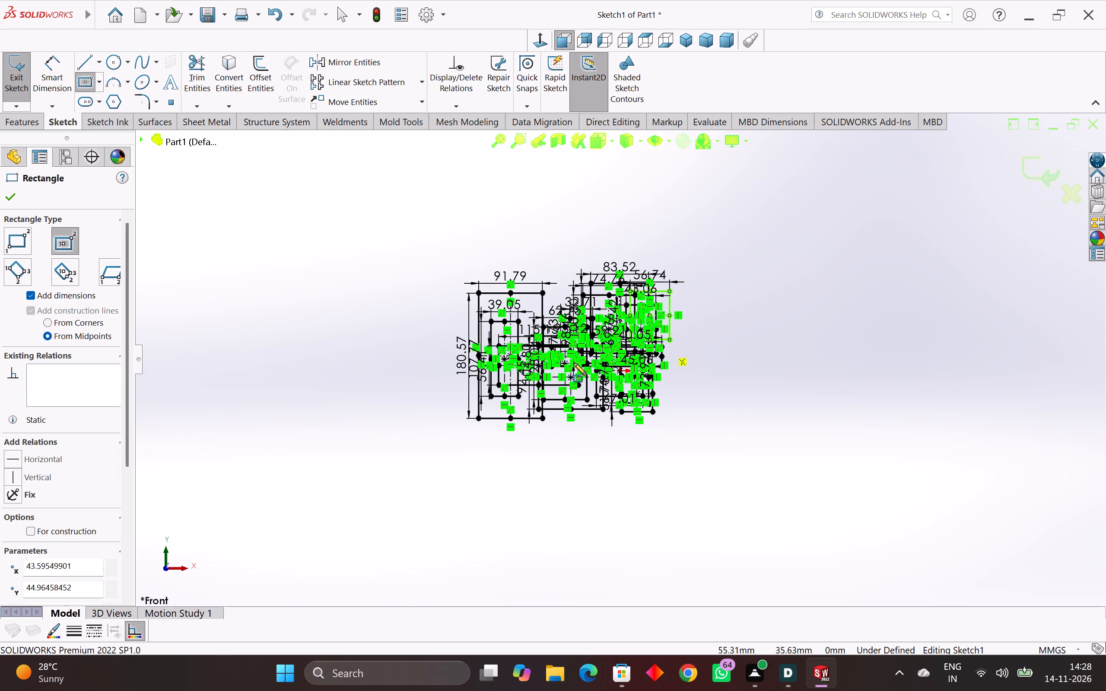
pyautogui.click(527, 270)
pyautogui.click(620, 323)
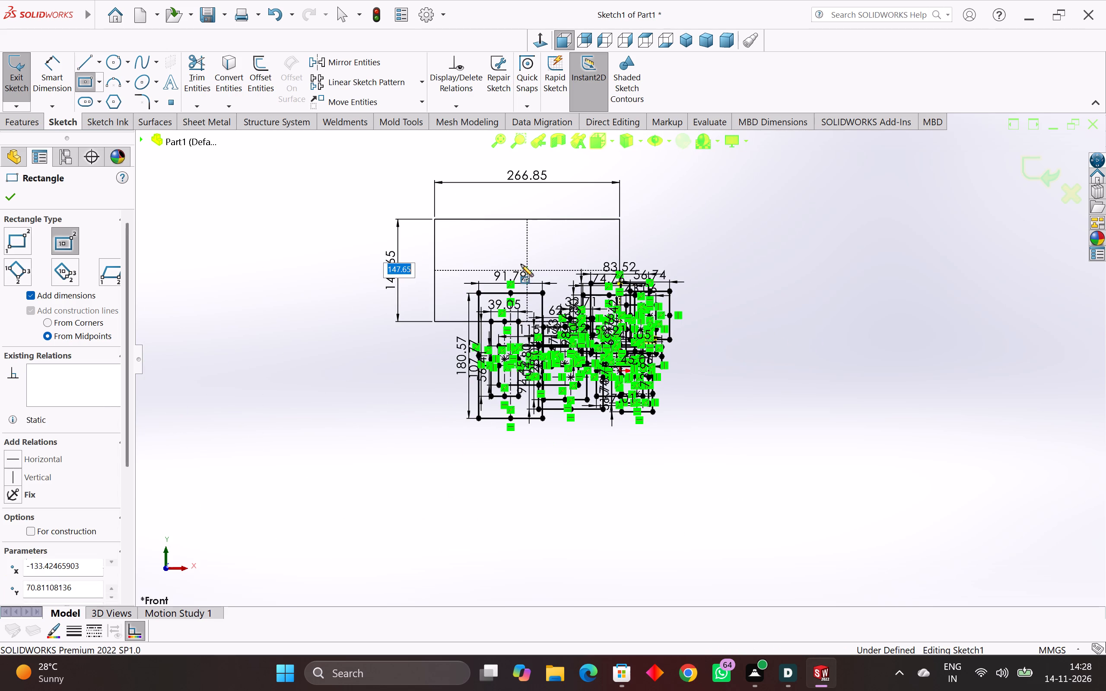
pyautogui.click(546, 250)
pyautogui.click(609, 300)
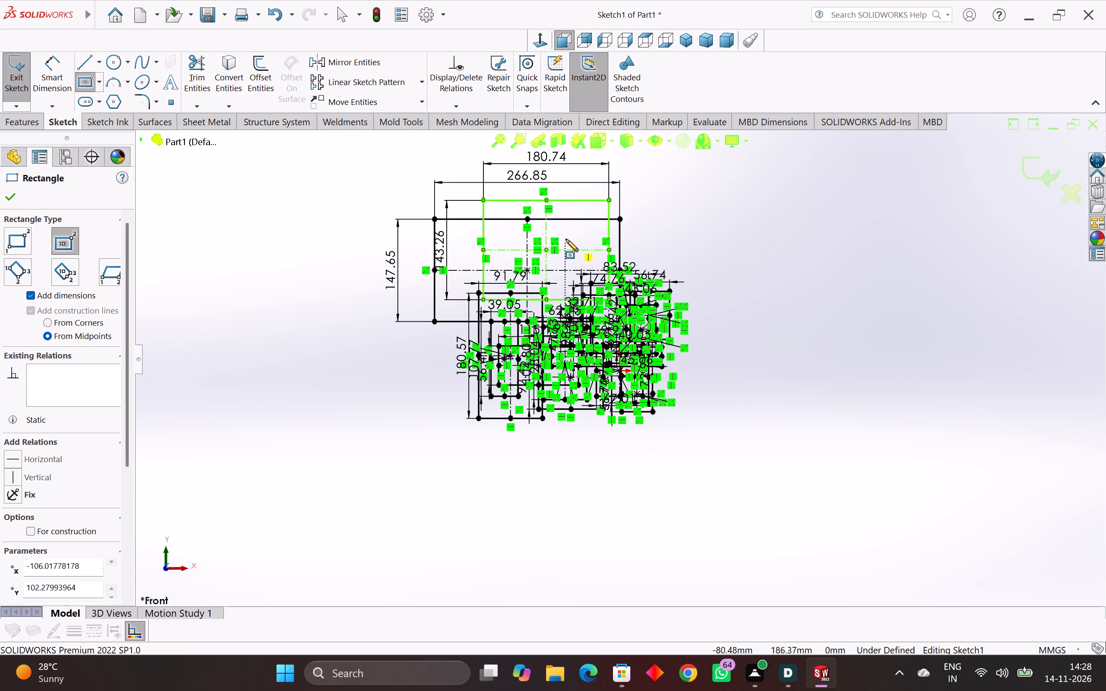
pyautogui.click(571, 235)
pyautogui.click(620, 257)
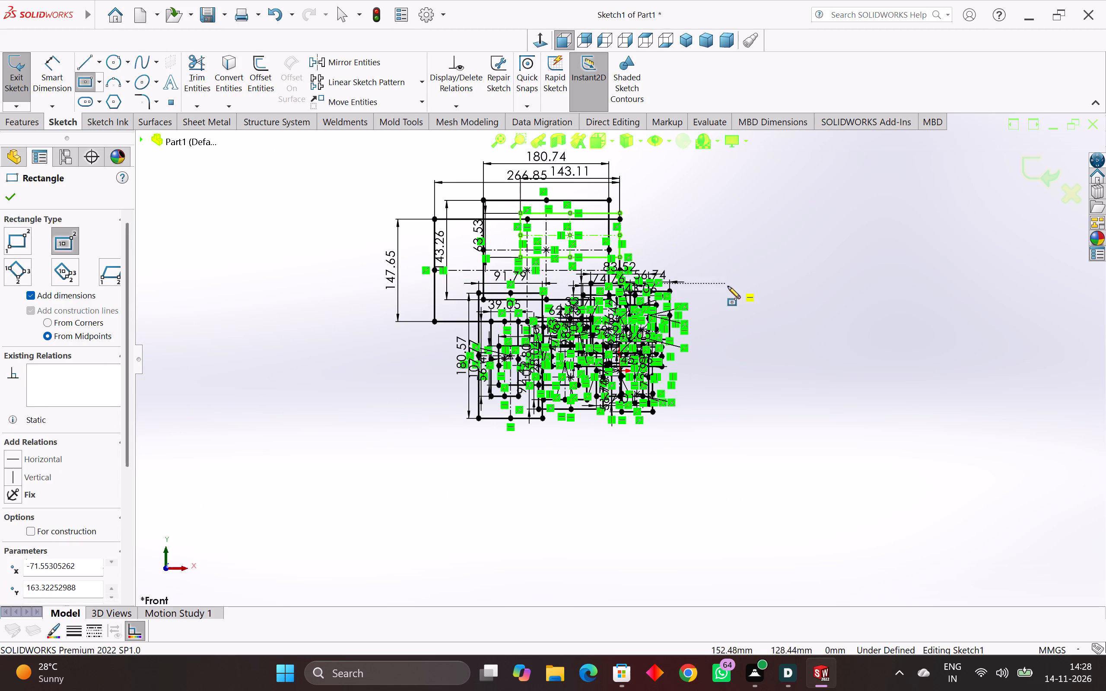
pyautogui.click(745, 260)
pyautogui.click(660, 331)
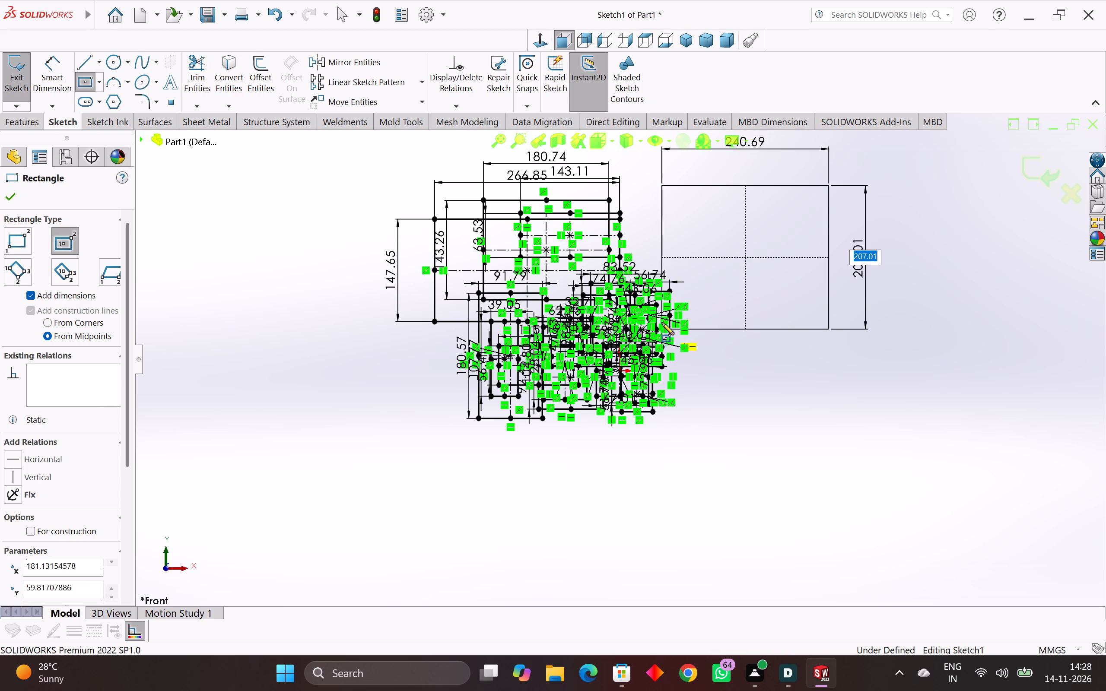
pyautogui.click(752, 9)
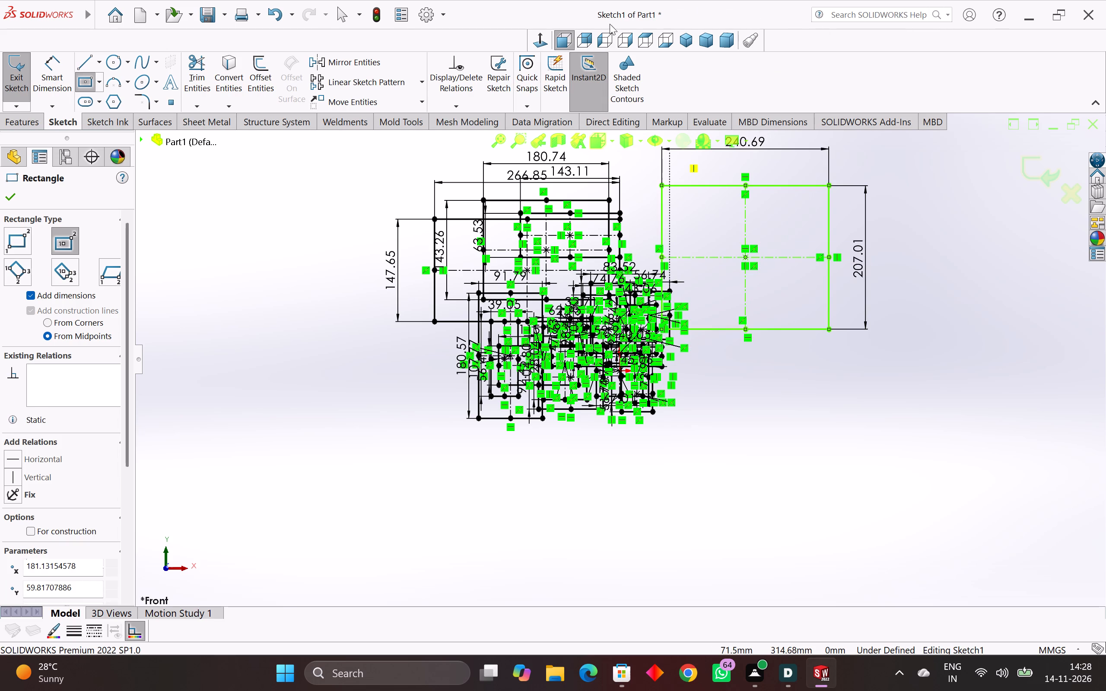
# Using Trim to closest, remove the 241 × 207 mm rectangle's top edge, the right half of its horizontal centerline and lower half of its vertical one.
pyautogui.click(203, 64)
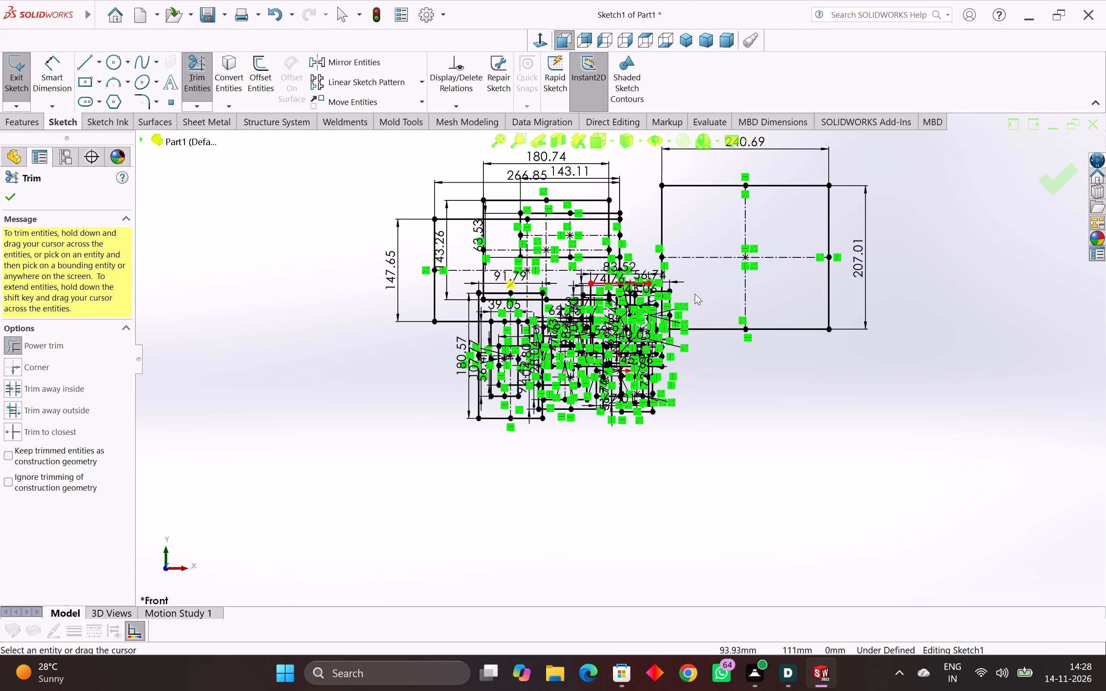
pyautogui.click(36, 431)
pyautogui.click(715, 186)
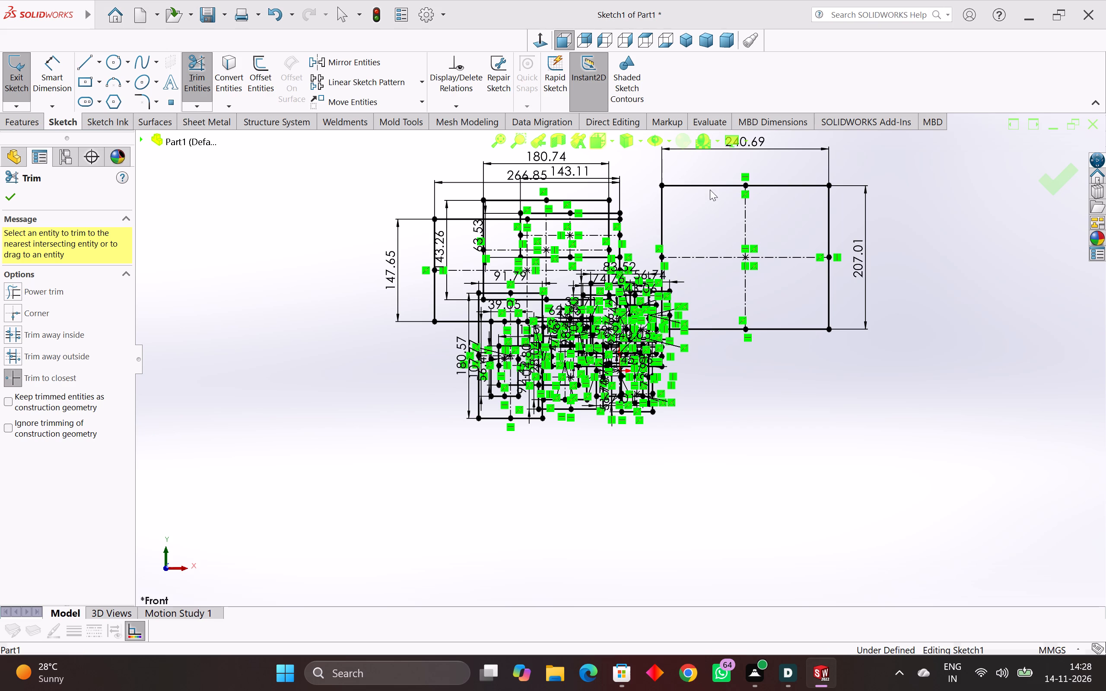
pyautogui.click(676, 344)
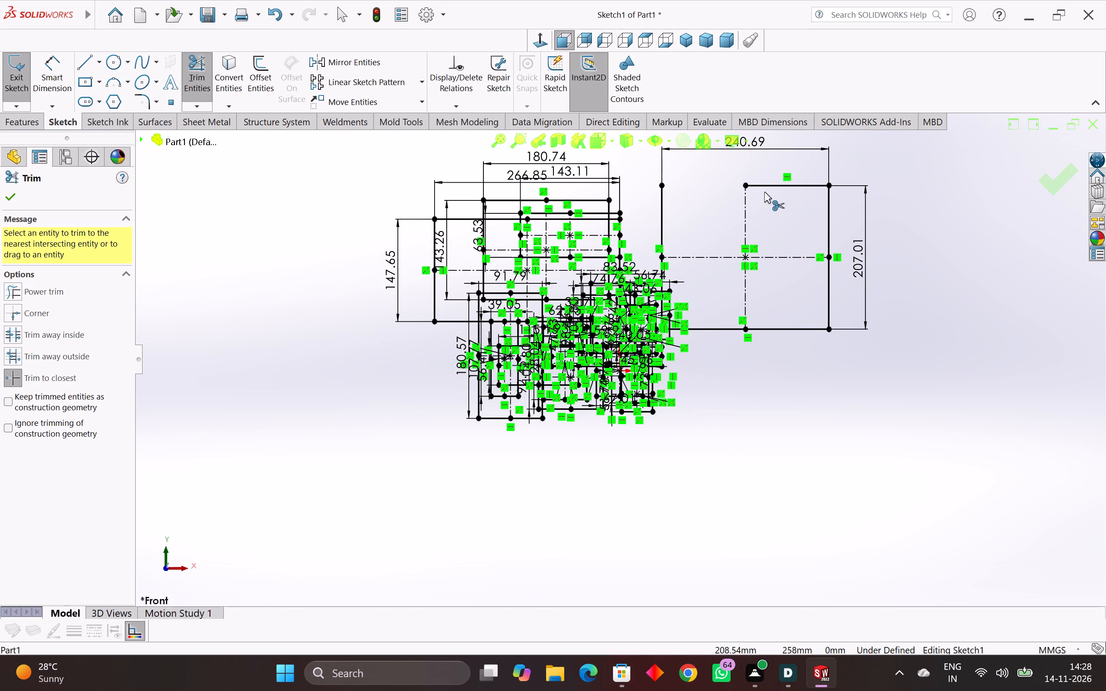
pyautogui.click(771, 186)
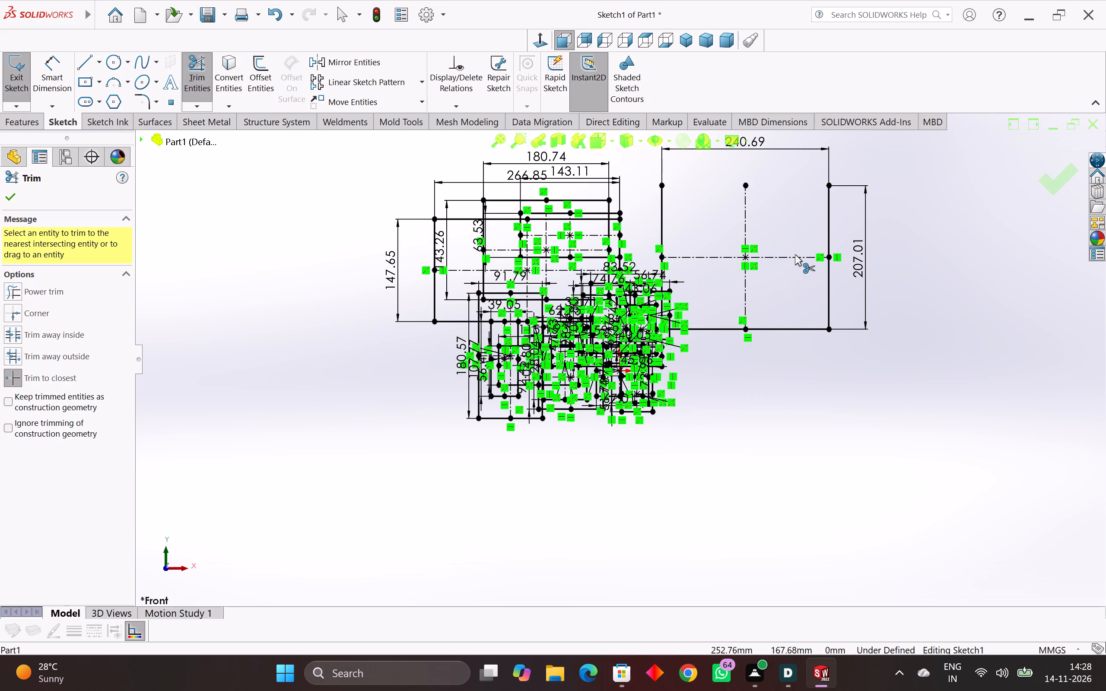
pyautogui.click(795, 260)
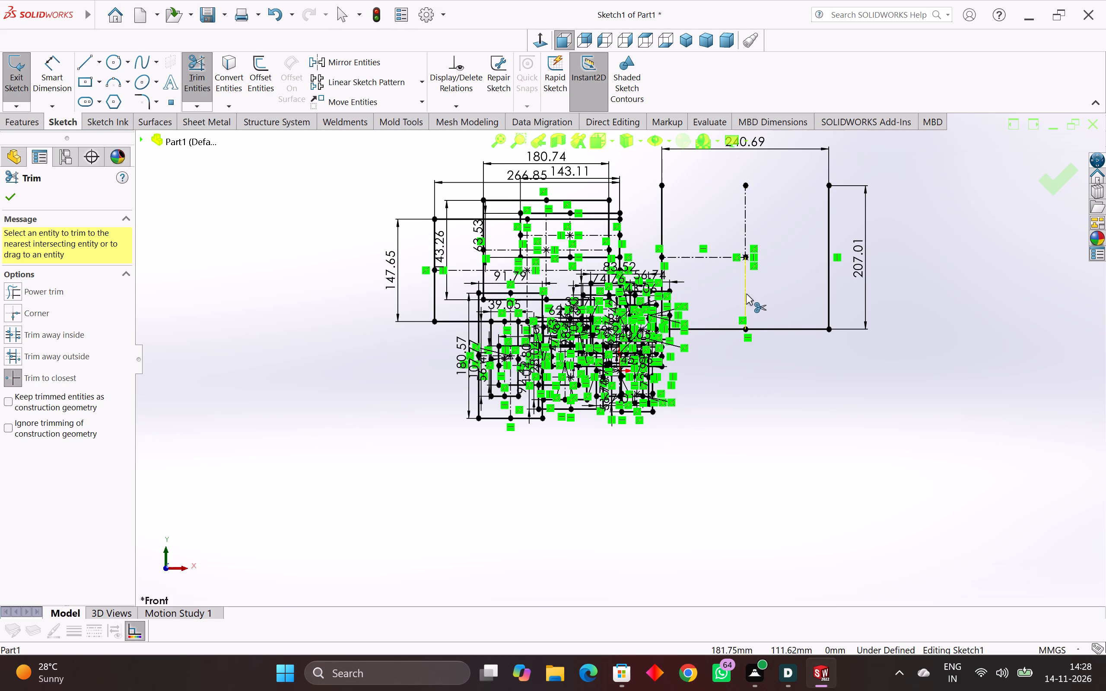
pyautogui.click(747, 294)
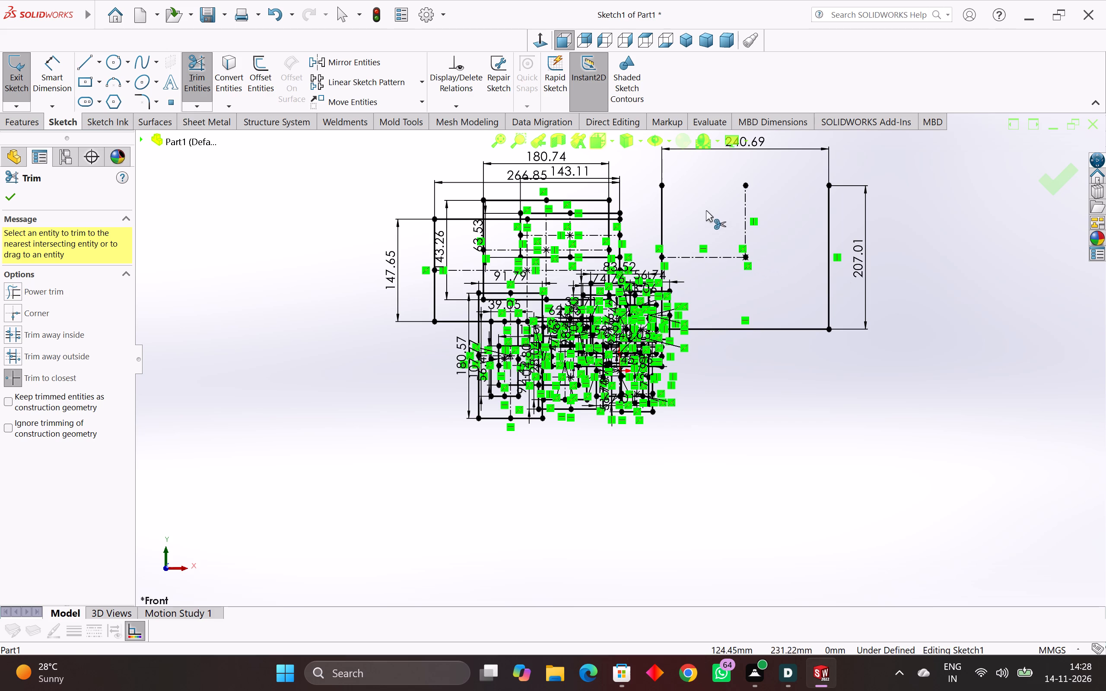
pyautogui.moveTo(704, 218); pyautogui.dragTo(693, 287)
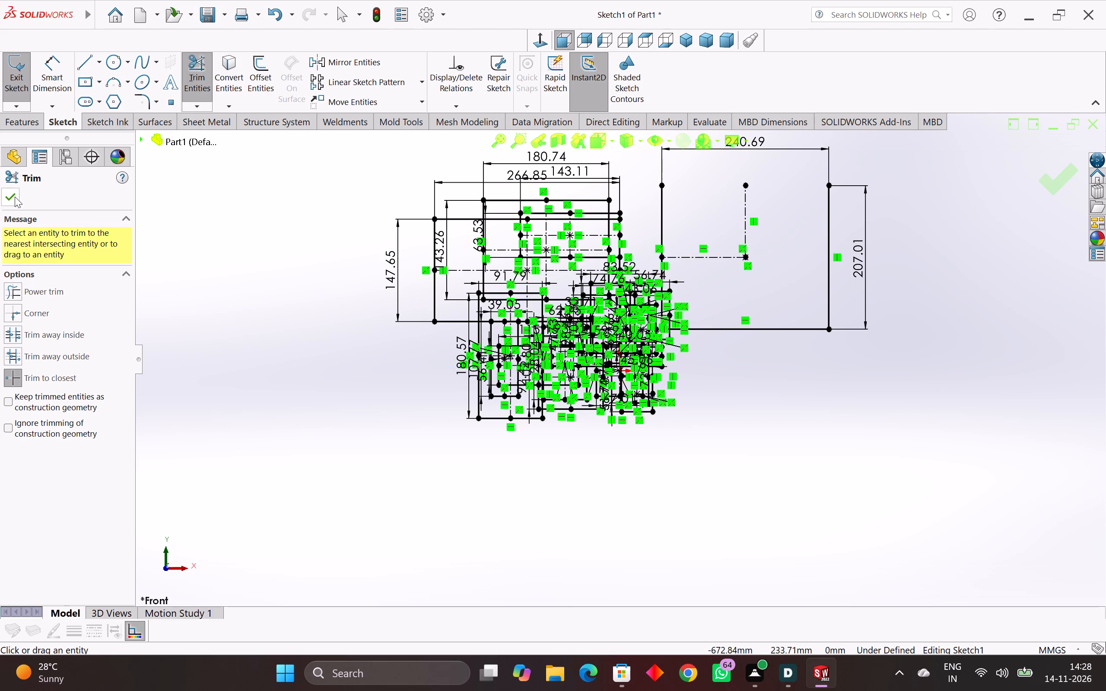
pyautogui.click(15, 197)
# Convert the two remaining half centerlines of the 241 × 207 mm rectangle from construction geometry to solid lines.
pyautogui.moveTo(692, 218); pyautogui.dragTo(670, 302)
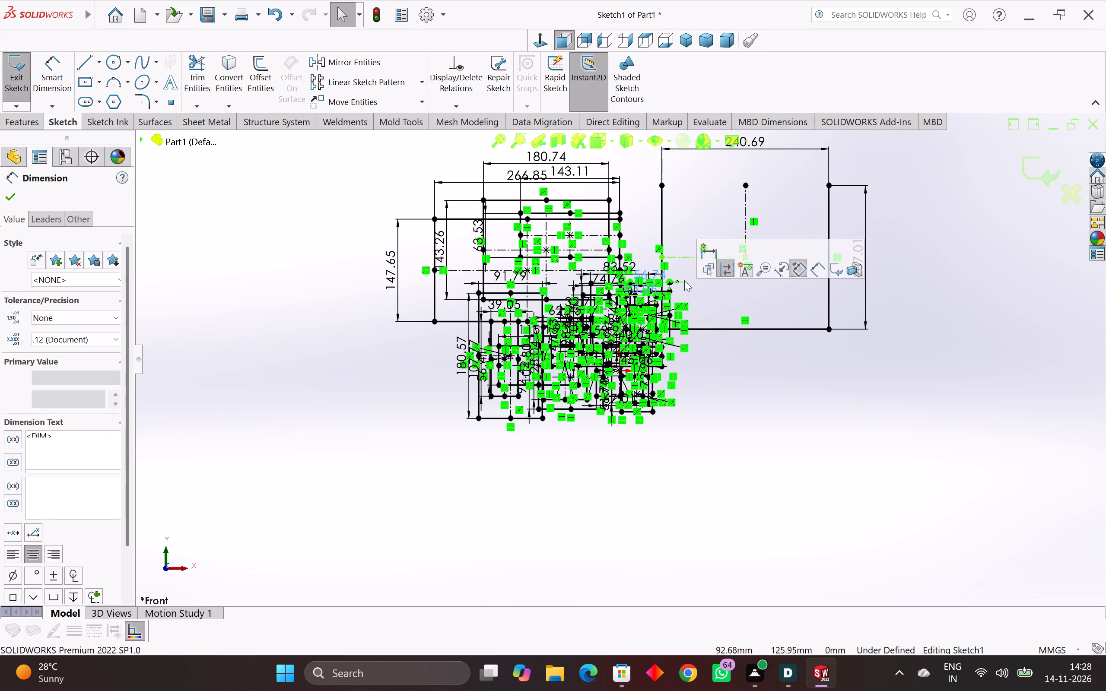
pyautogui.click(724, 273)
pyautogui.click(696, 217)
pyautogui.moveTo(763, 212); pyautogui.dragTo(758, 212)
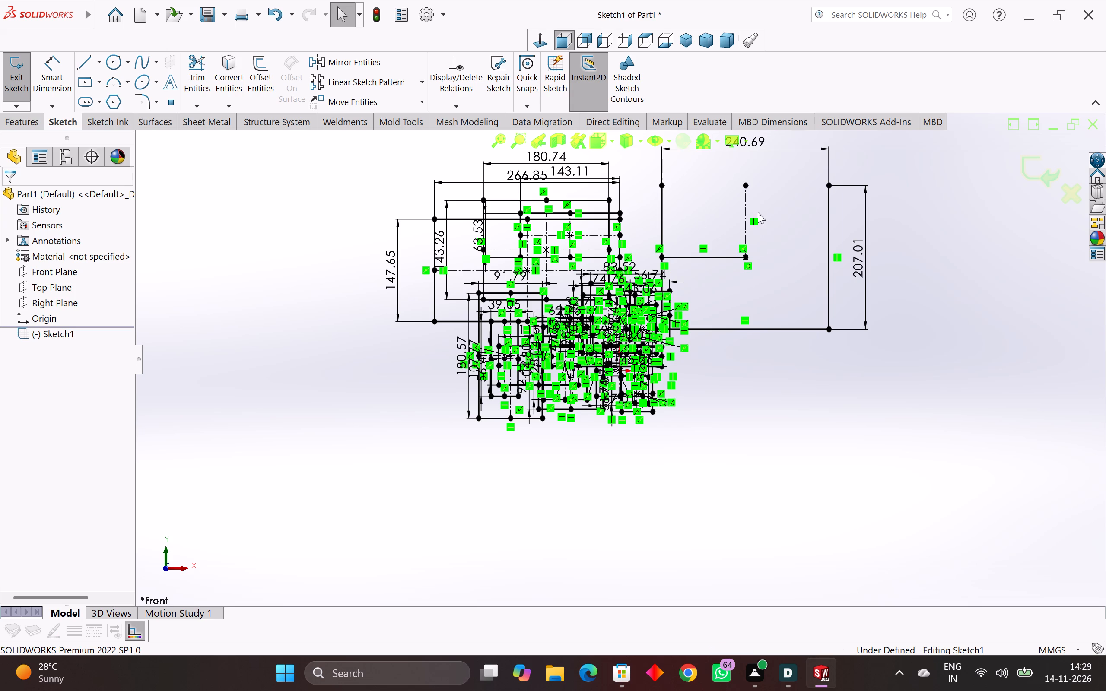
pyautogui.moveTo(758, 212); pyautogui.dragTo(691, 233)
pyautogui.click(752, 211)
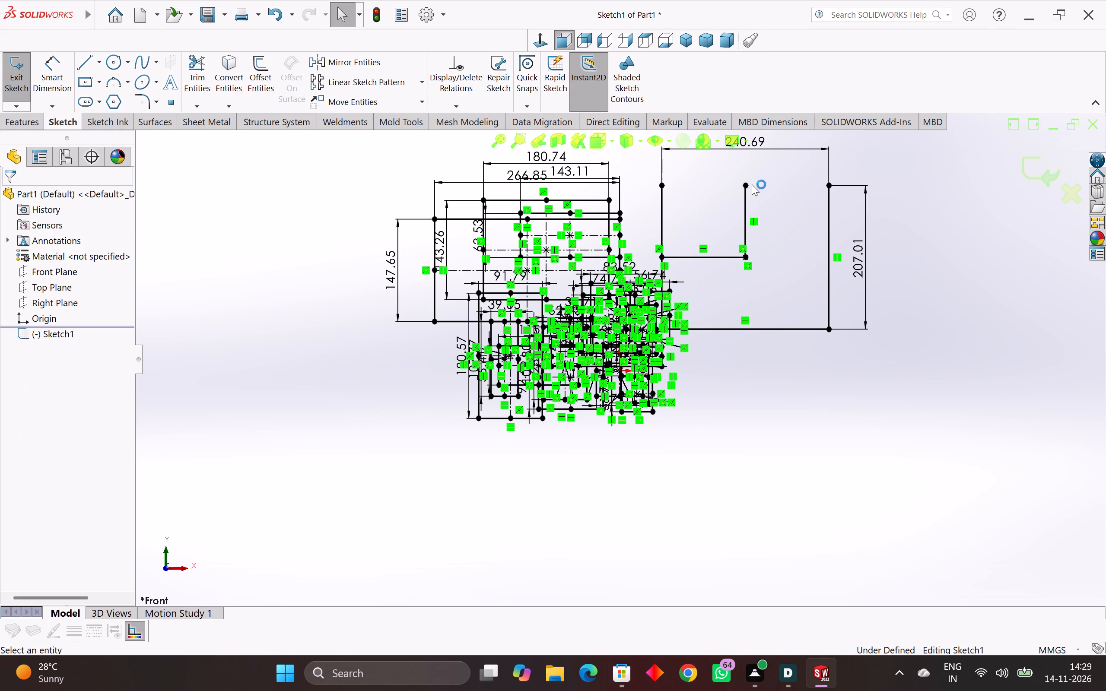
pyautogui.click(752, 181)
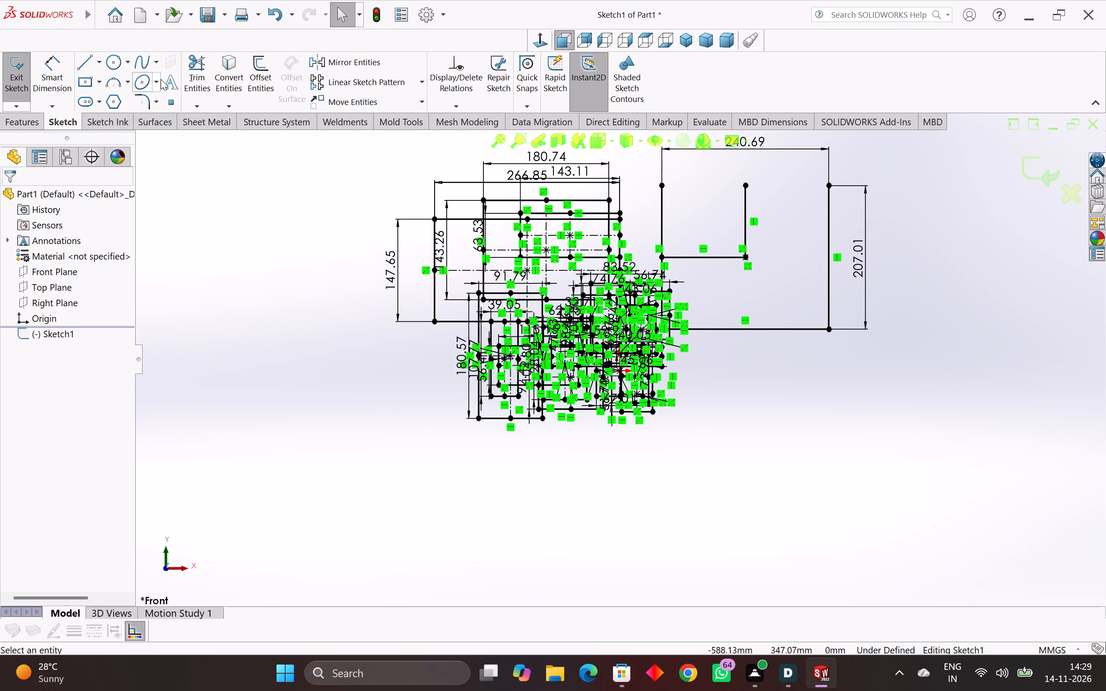
# Trim away the rest of the 241 × 207 mm rectangle: its right, bottom and left edges and the two inner half lines.
pyautogui.click(195, 69)
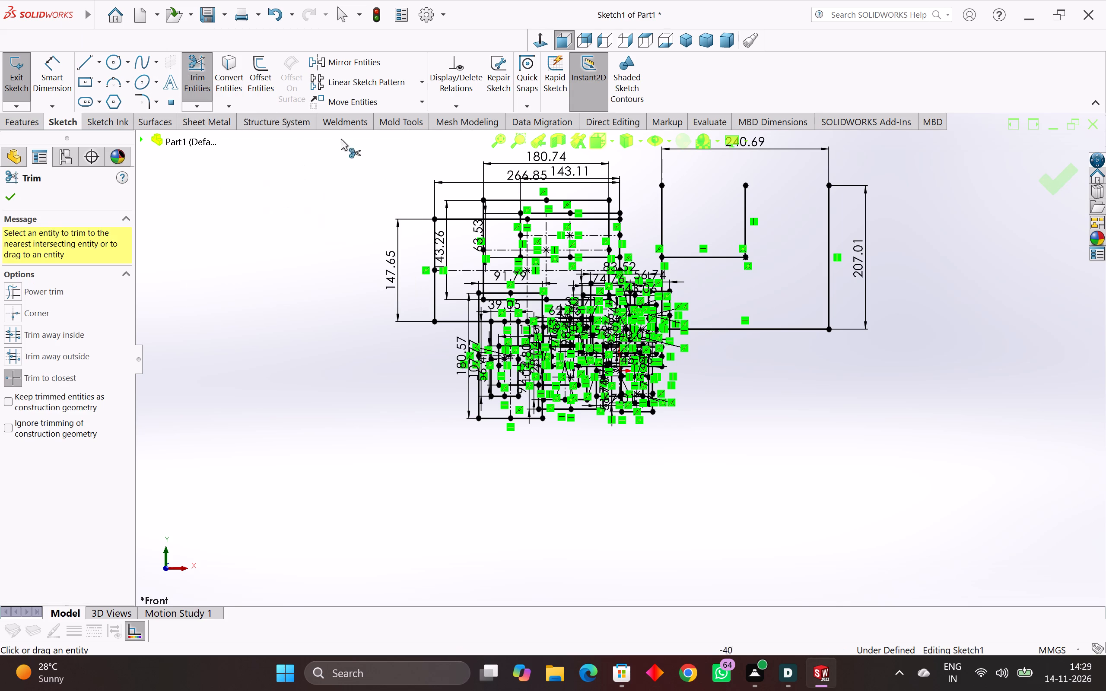
pyautogui.click(826, 265)
pyautogui.click(745, 325)
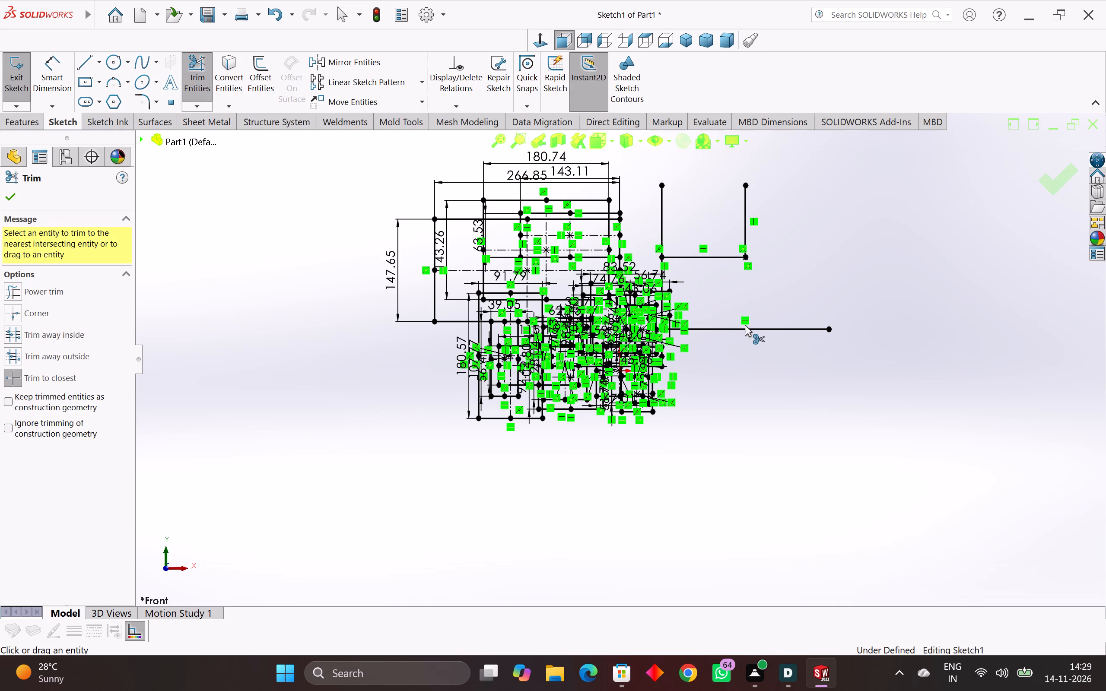
pyautogui.moveTo(711, 313); pyautogui.dragTo(685, 382)
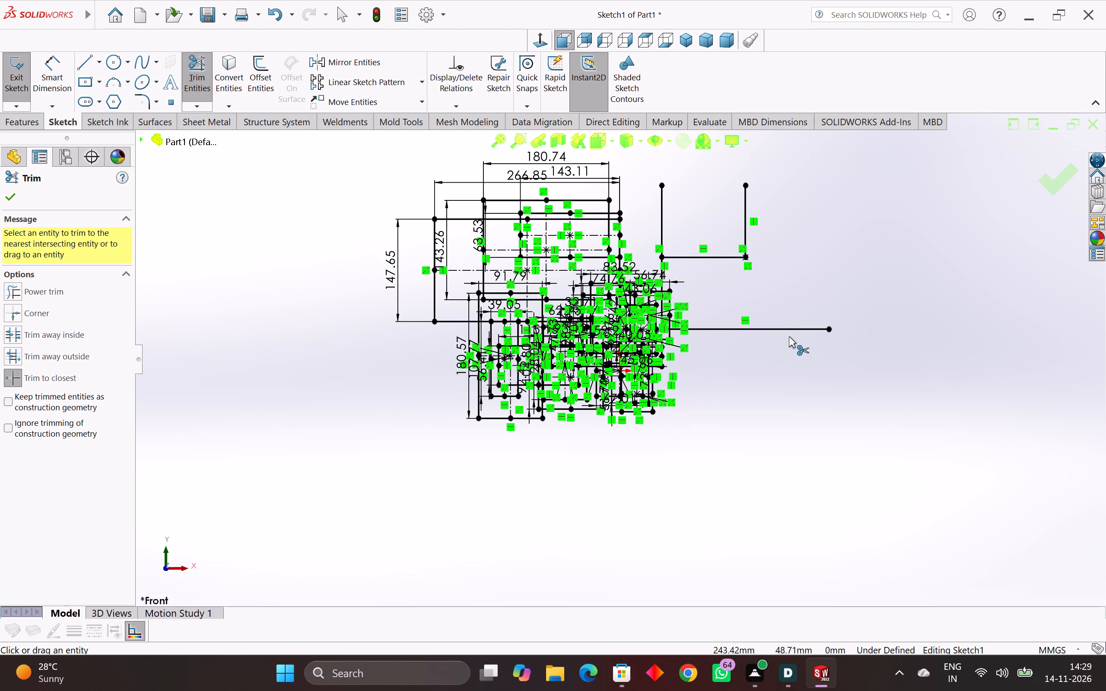
pyautogui.click(793, 329)
pyautogui.click(721, 259)
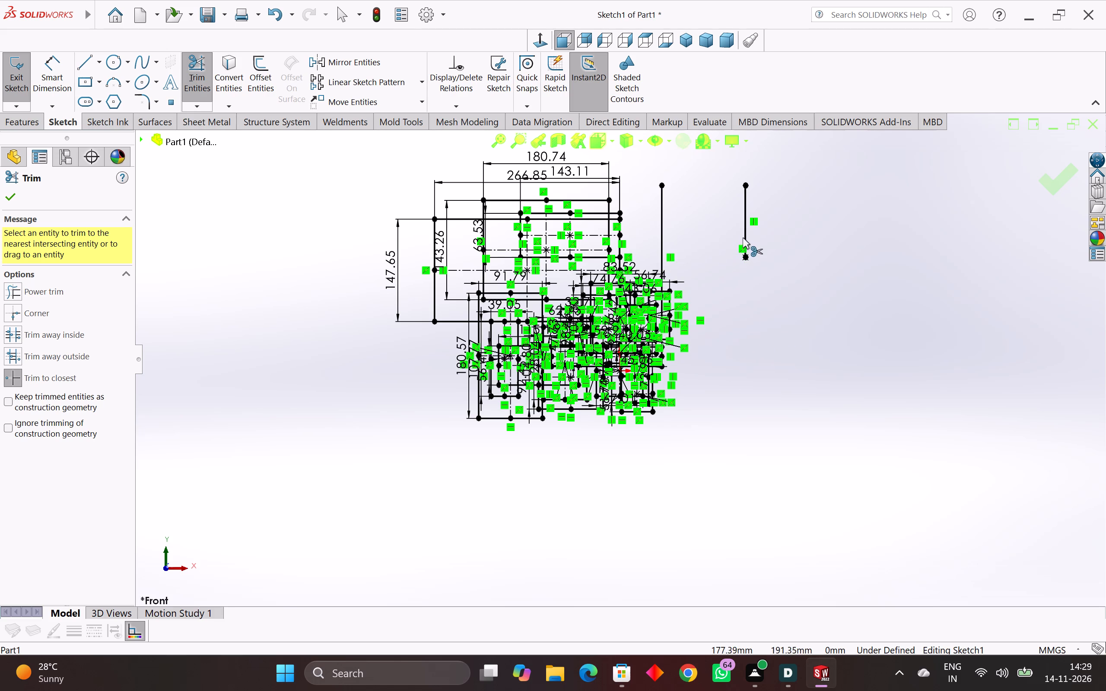
pyautogui.click(746, 221)
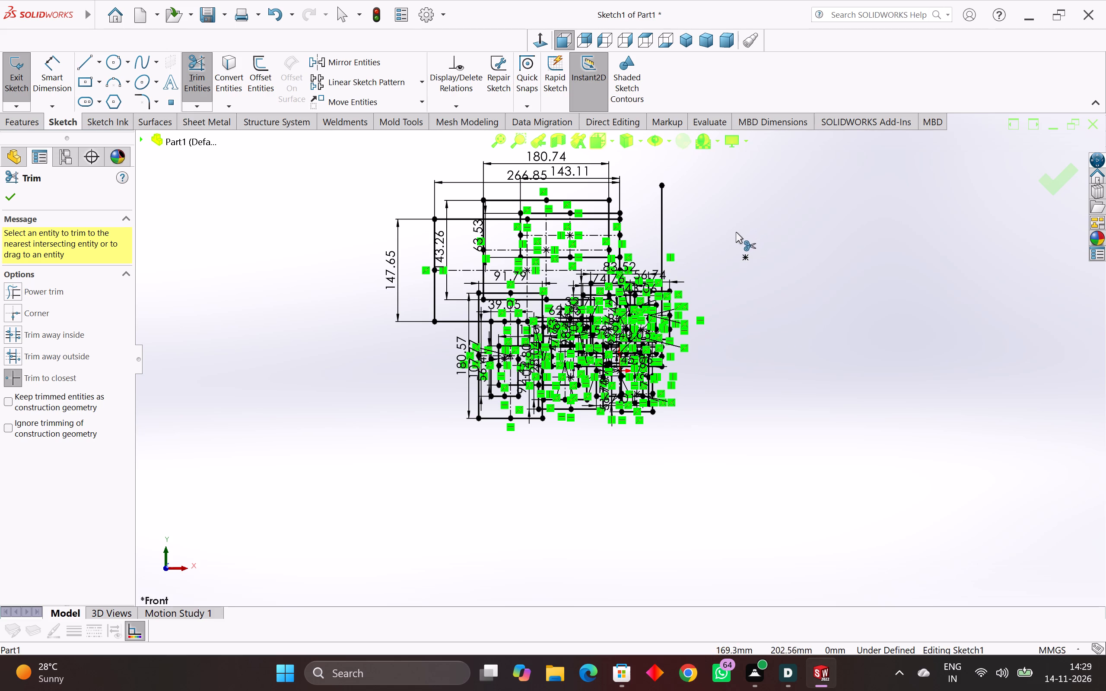
pyautogui.click(744, 255)
pyautogui.scroll(4, 749, 267)
pyautogui.scroll(-5, 696, 263)
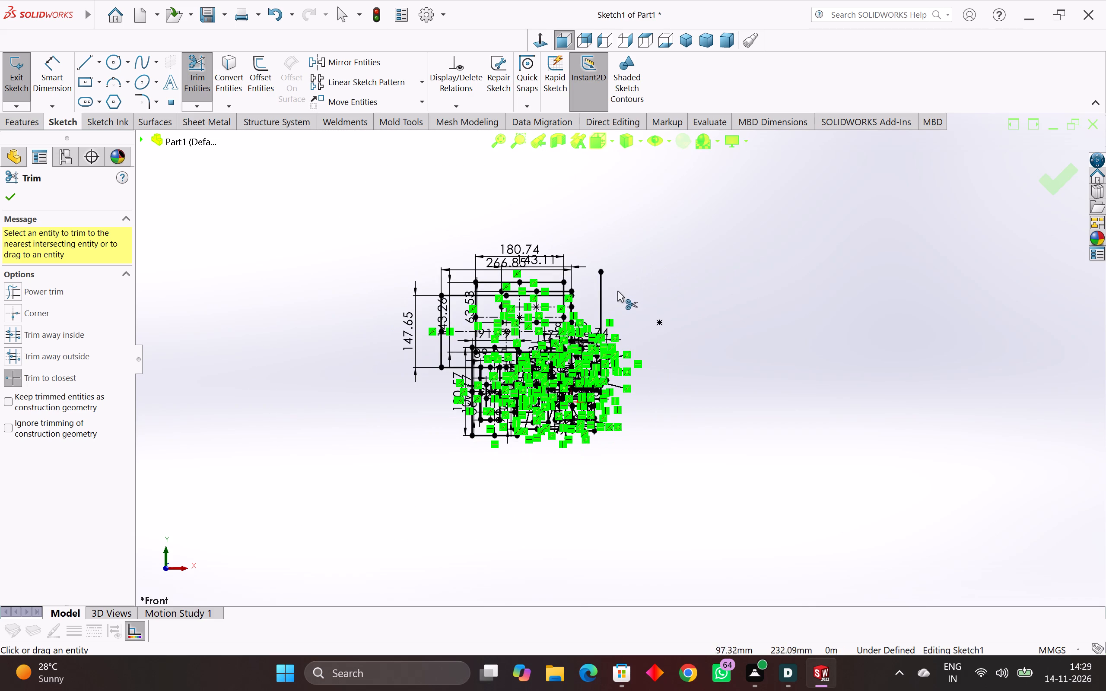
pyautogui.click(600, 302)
# Trim both halves of the 181 × 143 mm rectangle's top edge, accepting deletion of the midpoint relation.
pyautogui.scroll(5, 543, 321)
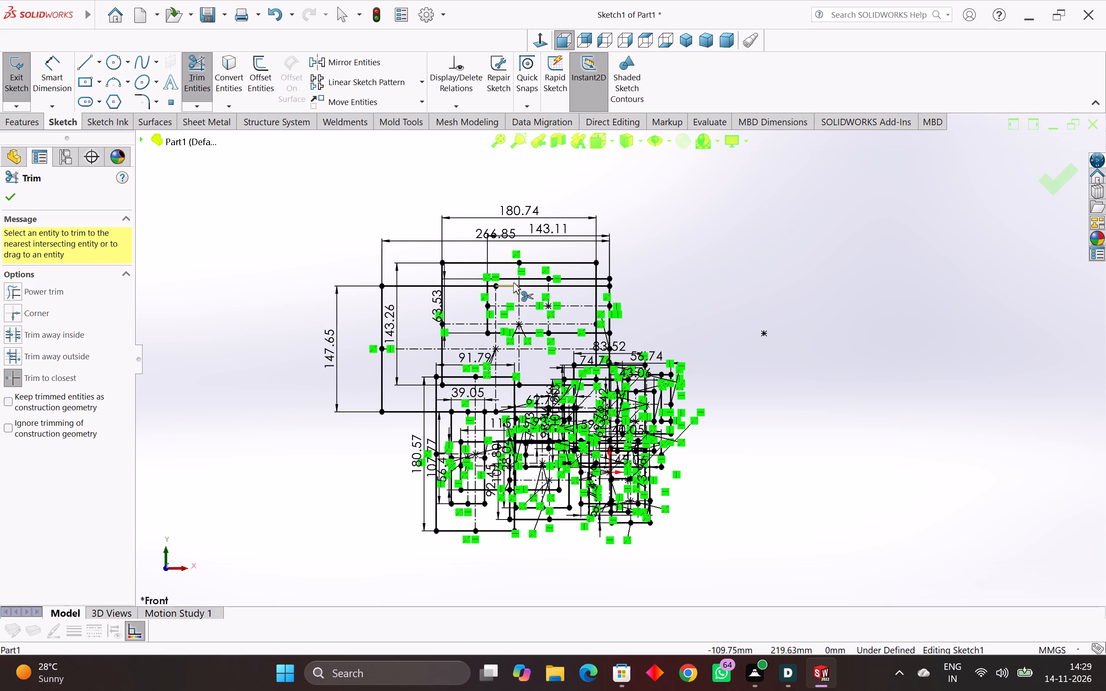
pyautogui.click(500, 262)
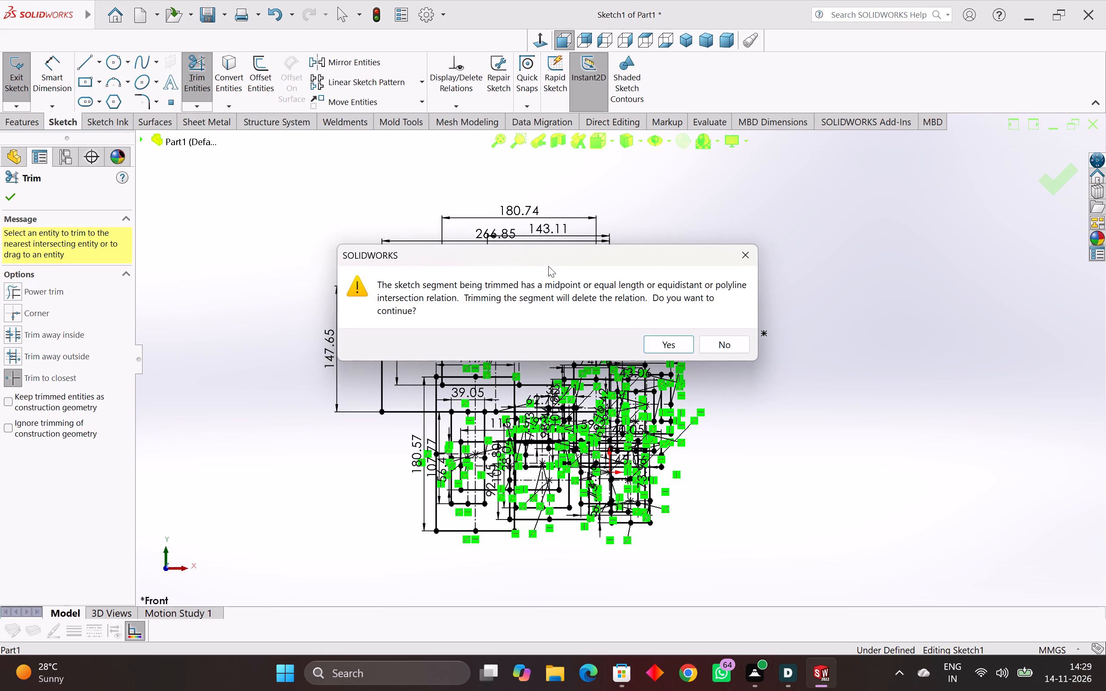
pyautogui.moveTo(663, 343); pyautogui.dragTo(662, 338)
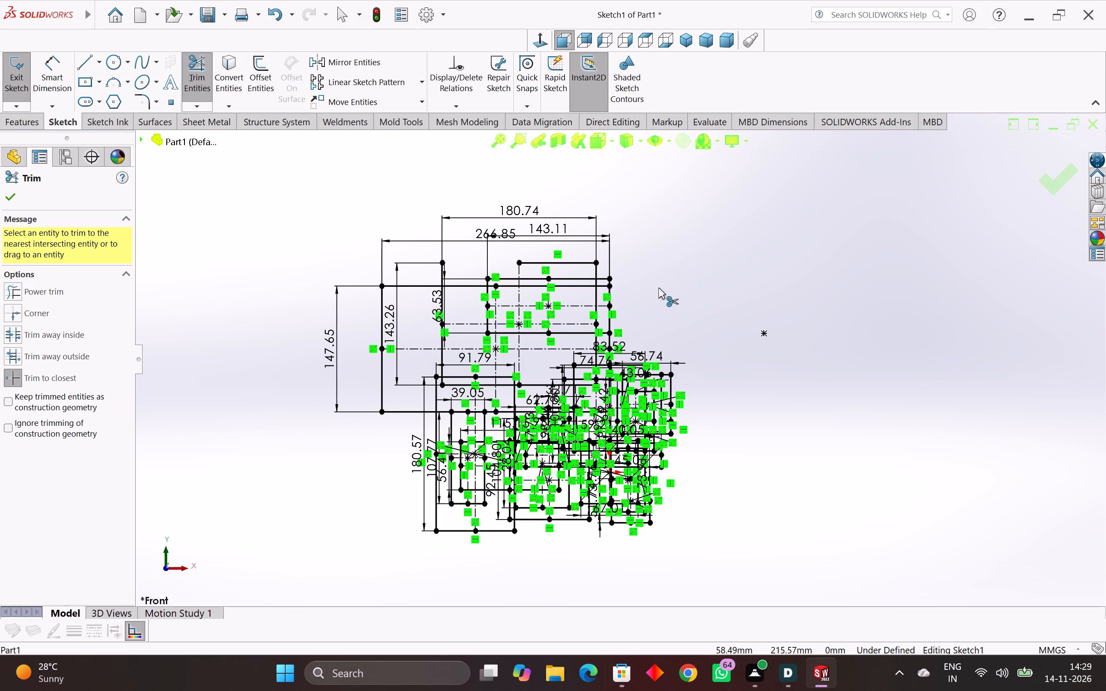
pyautogui.scroll(8, 558, 289)
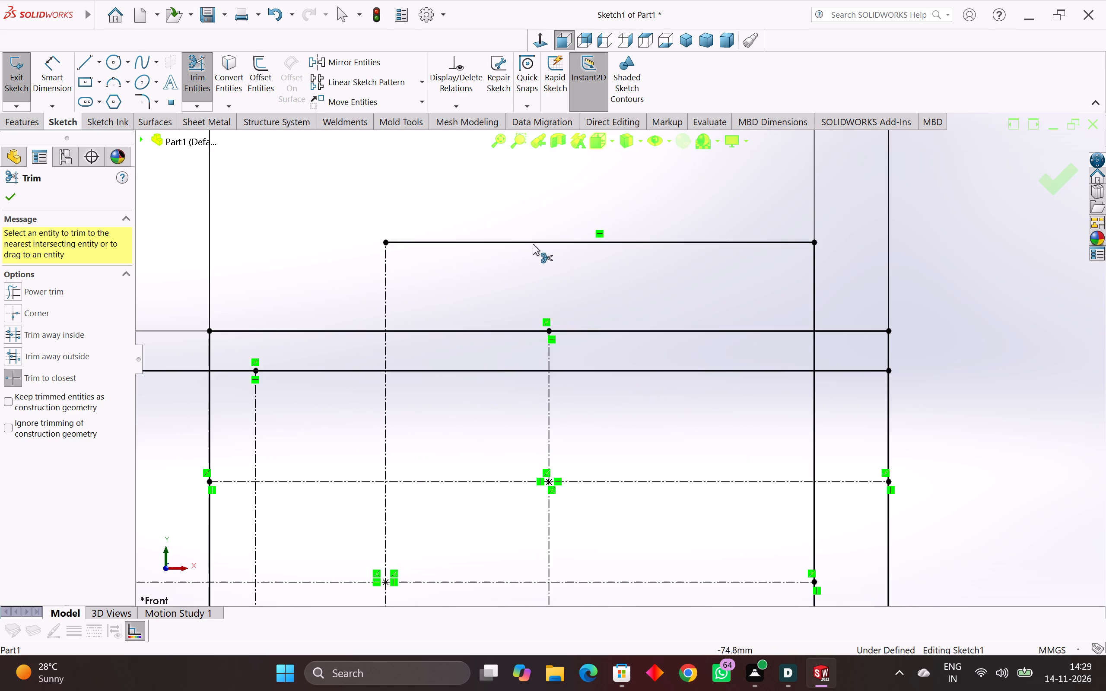
pyautogui.click(529, 243)
# Trim the middle of the 143 × 64 mm rectangle's top edge, stopping at the 181 mm rectangle's right side and accepting the relation's deletion.
pyautogui.scroll(-6, 450, 386)
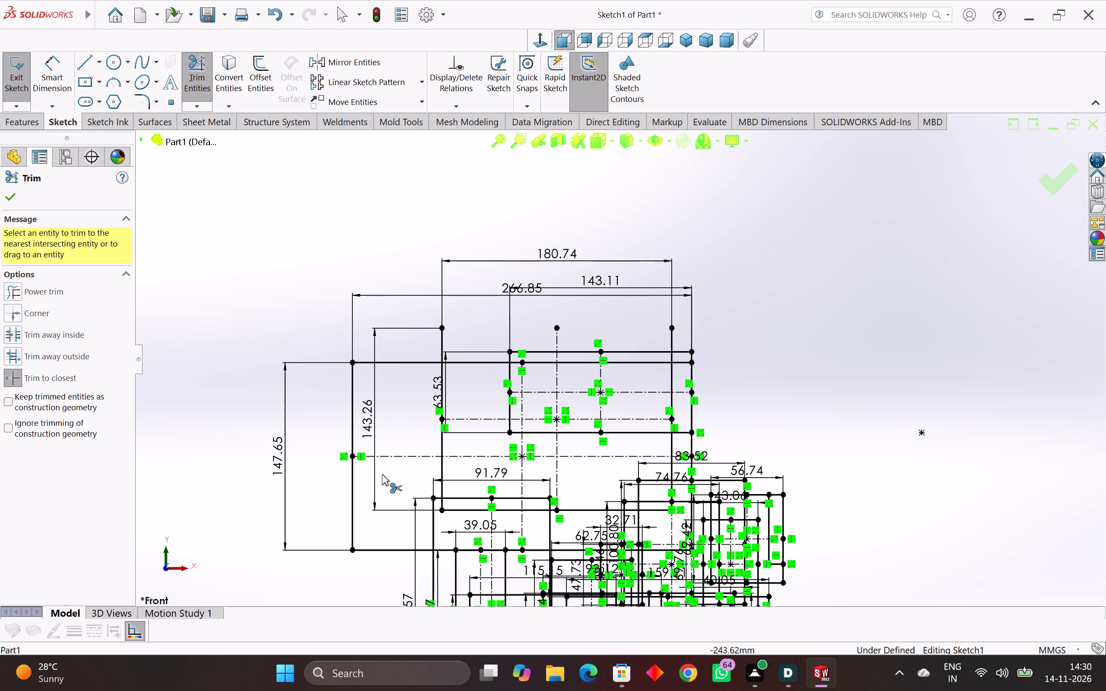
pyautogui.scroll(3, 601, 371)
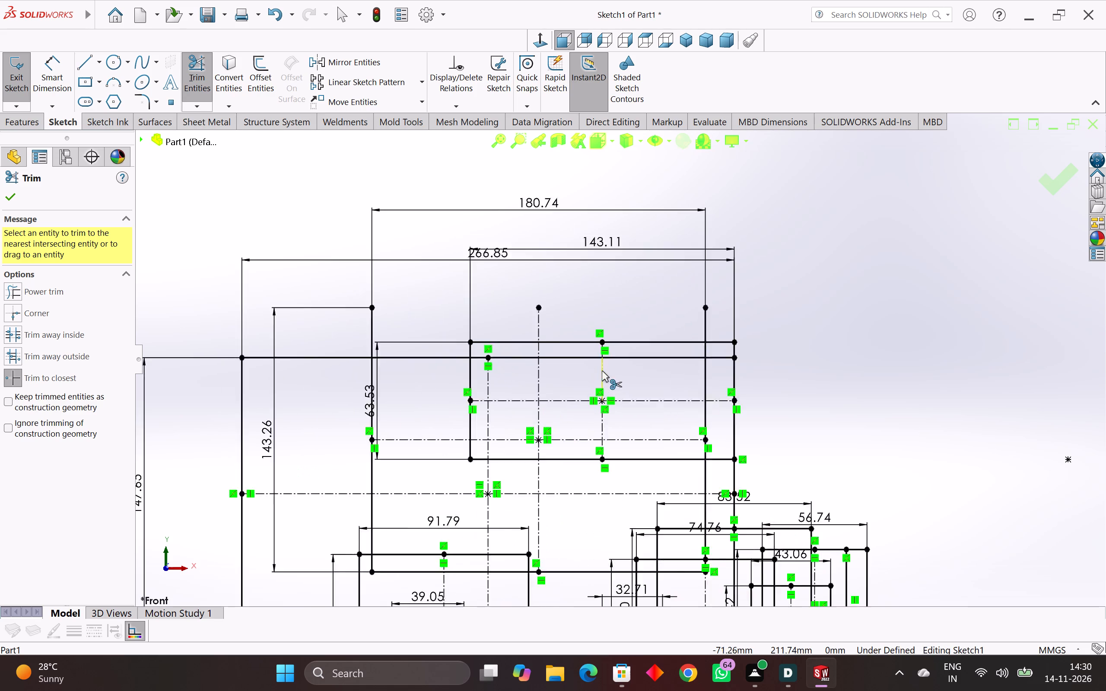
pyautogui.click(553, 338)
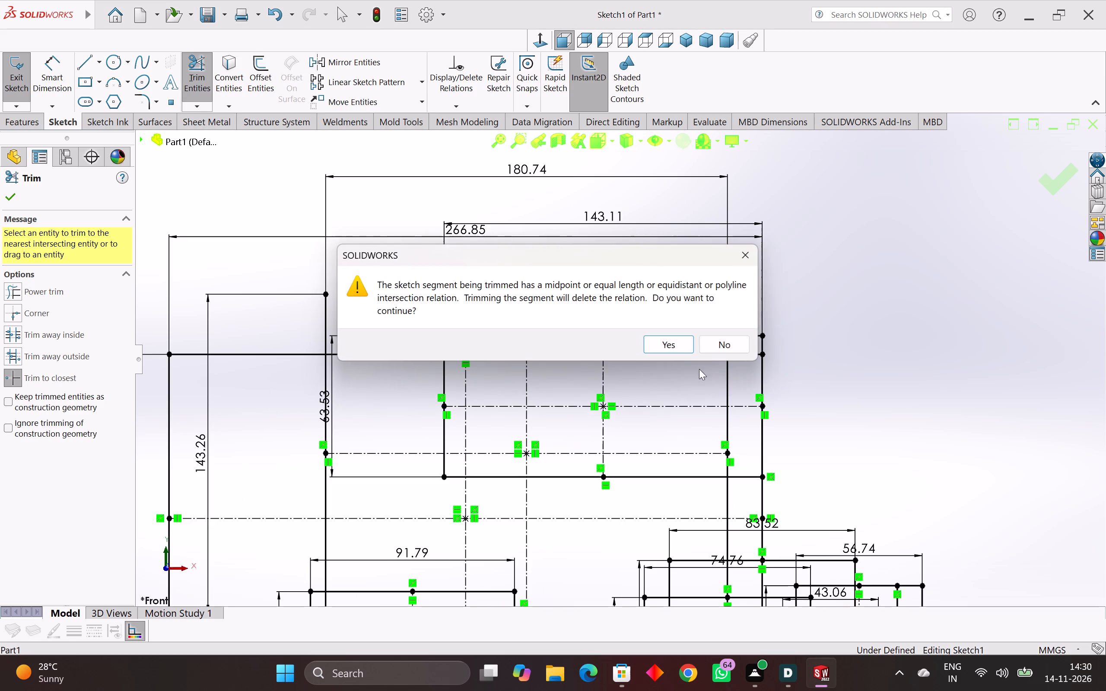
pyautogui.click(667, 350)
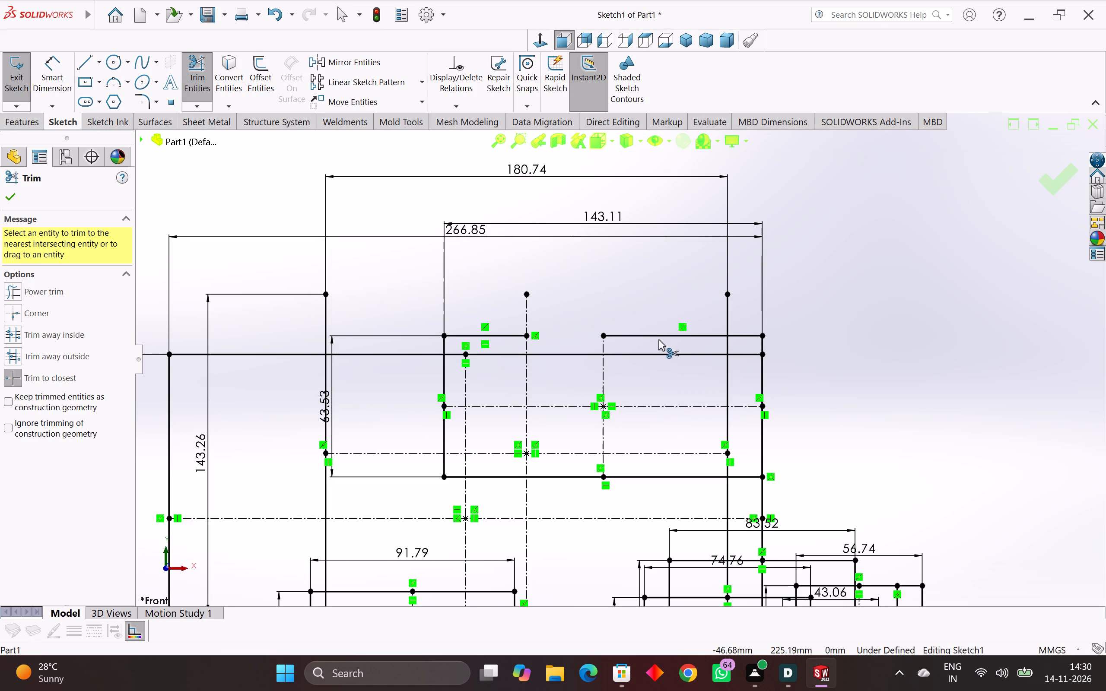
pyautogui.click(646, 337)
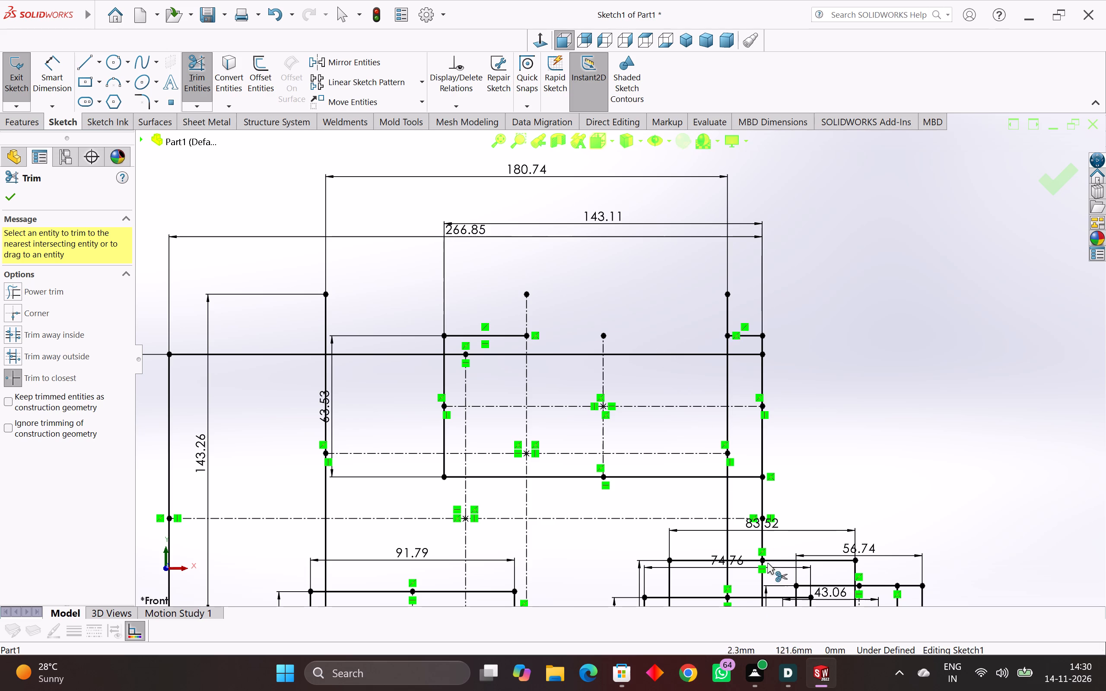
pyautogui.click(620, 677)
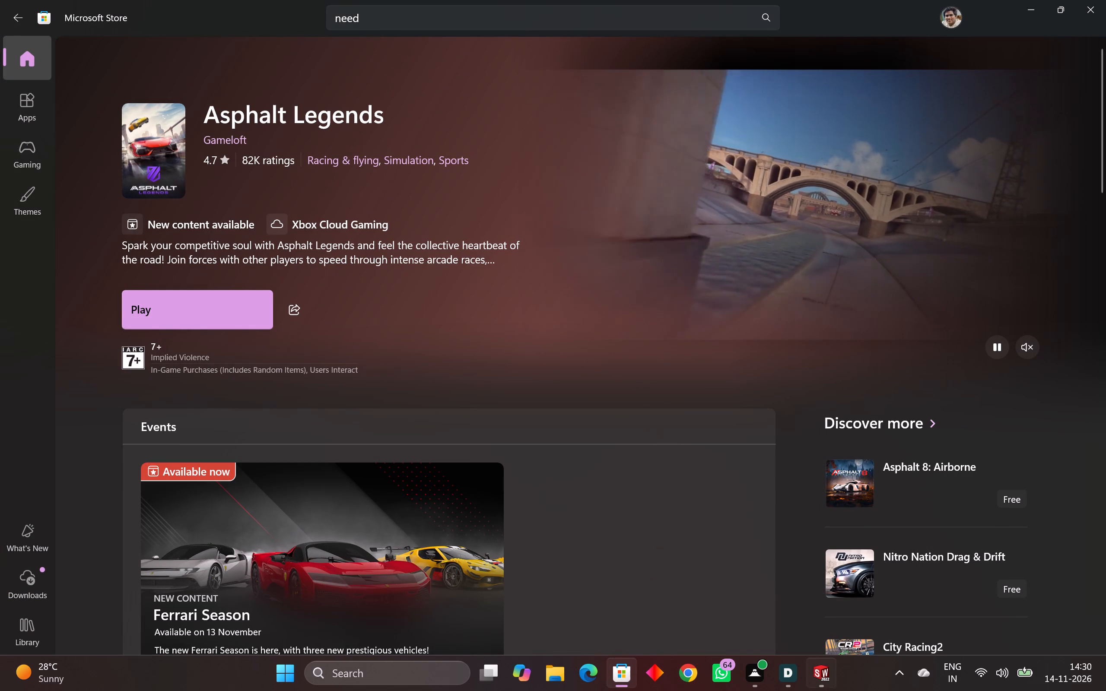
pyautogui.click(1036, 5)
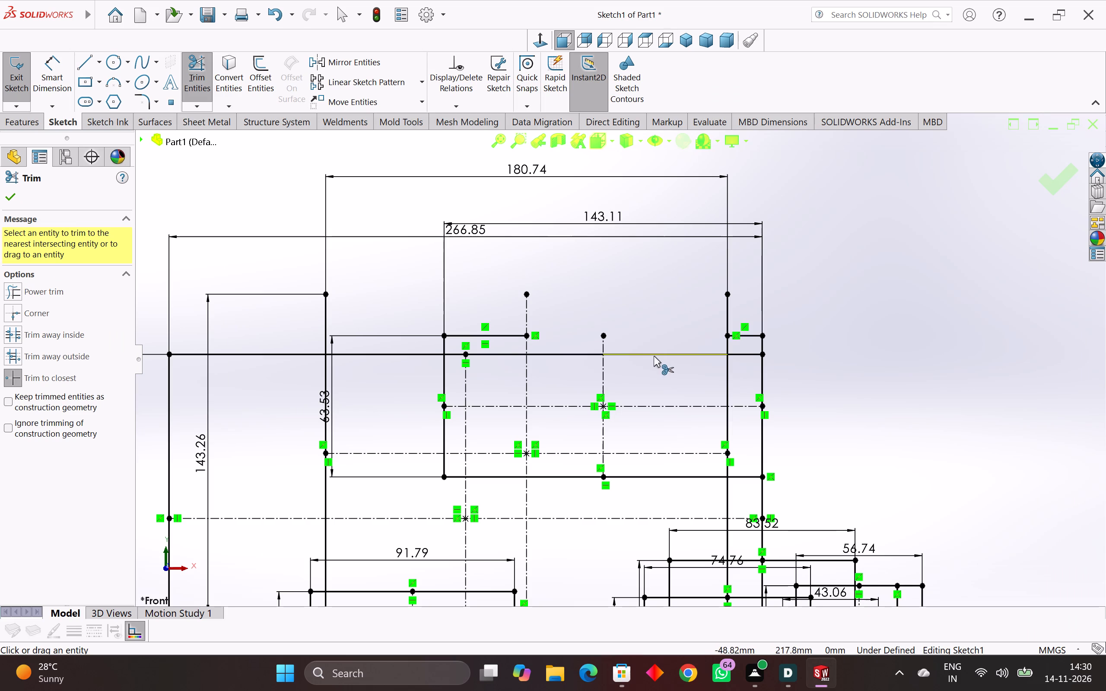
# Trim the 267 × 148 mm rectangle's top edge between the 181 mm rectangle's sides, plus the left segment of the 143 mm rectangle's top edge.
pyautogui.click(654, 356)
pyautogui.click(663, 342)
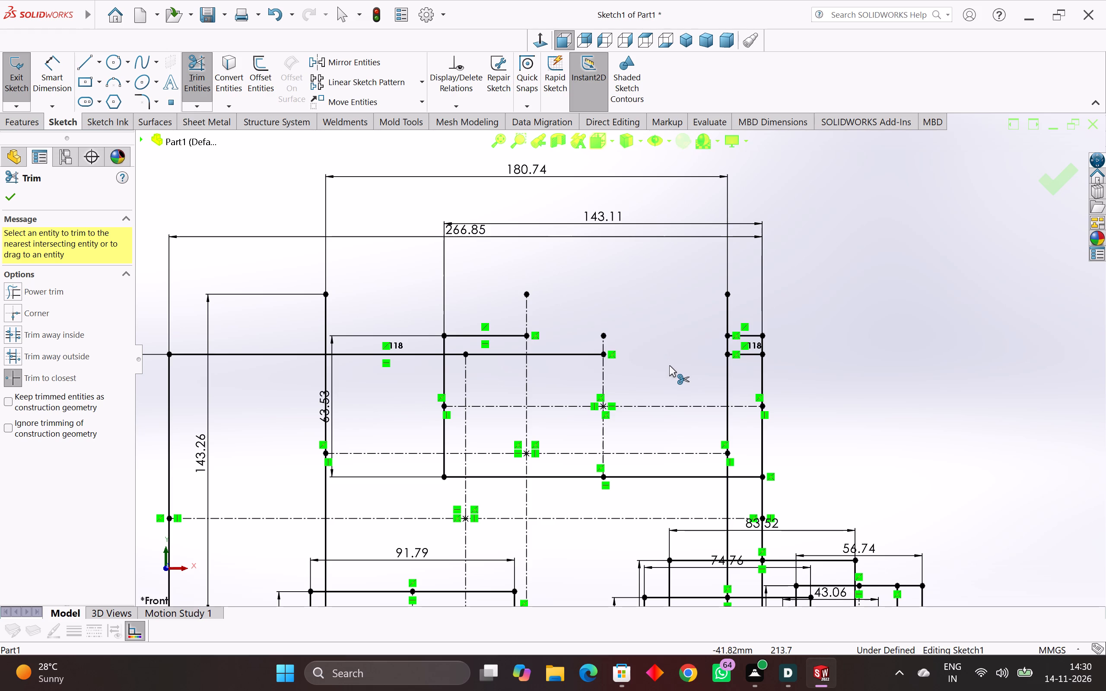
pyautogui.click(565, 353)
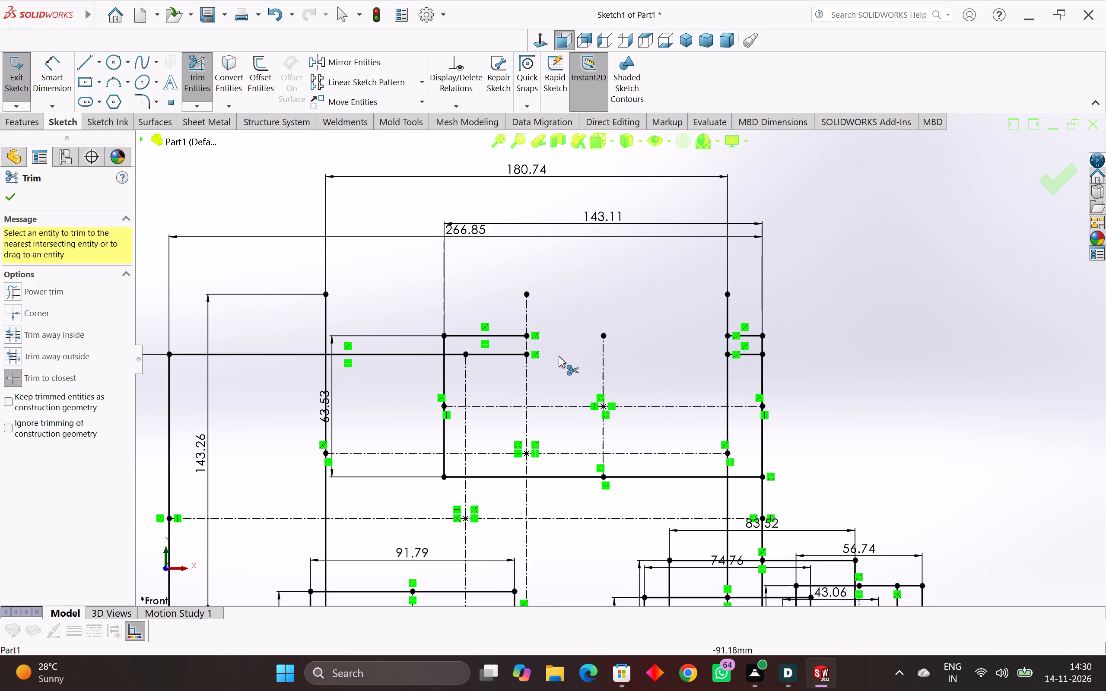
pyautogui.click(503, 354)
pyautogui.click(448, 350)
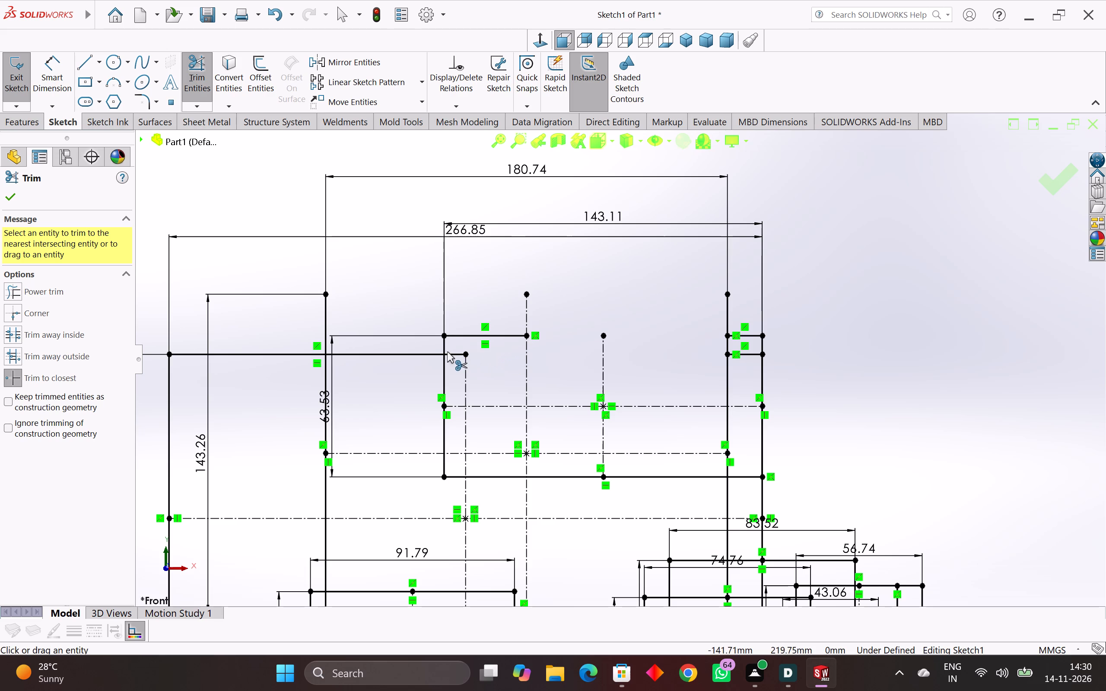
pyautogui.click(449, 355)
pyautogui.click(482, 338)
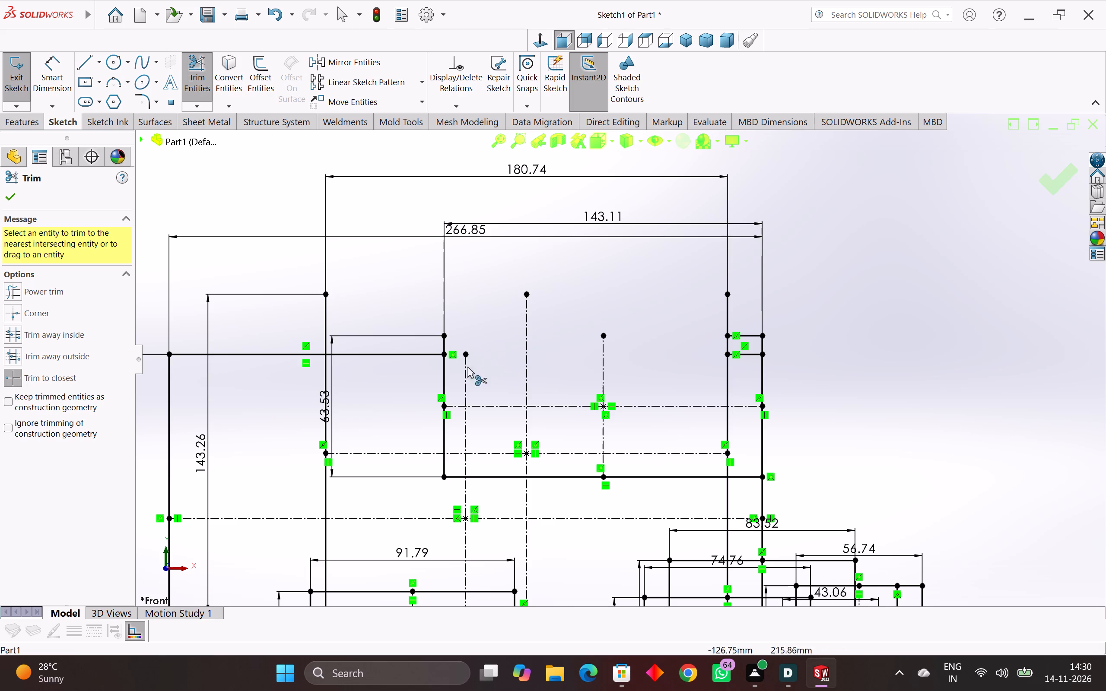
pyautogui.click(413, 351)
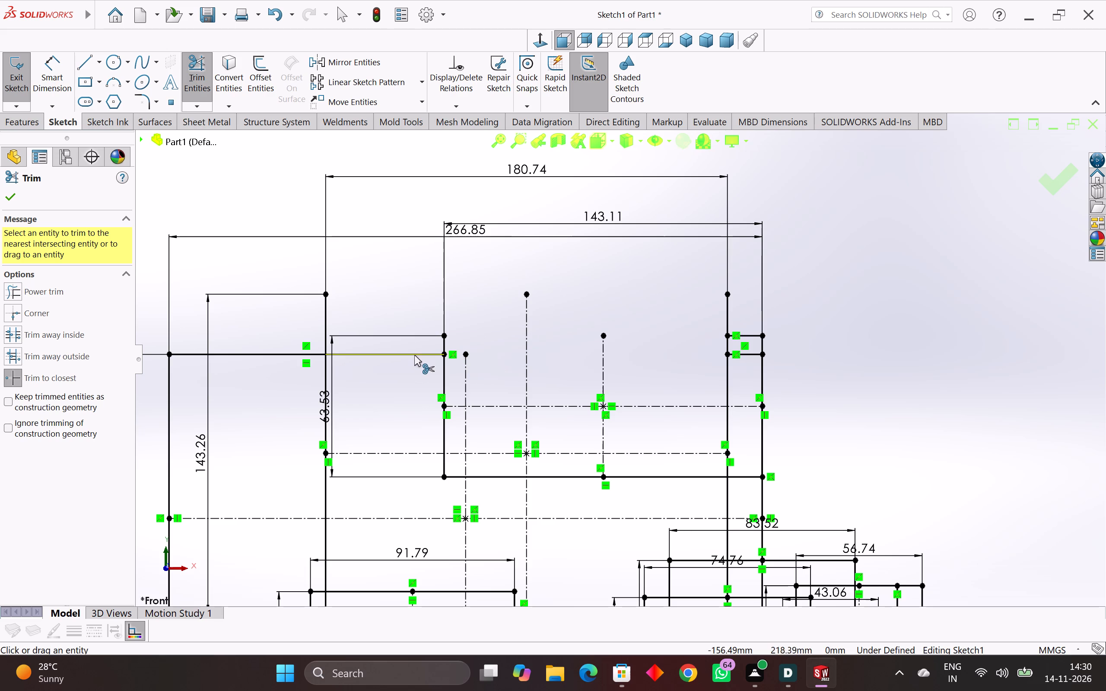
pyautogui.click(414, 355)
# Trim the 143 × 64 mm rectangle's upper left side, top-right stub and upper right end, accepting deletion of attached relations and dimensions.
pyautogui.click(442, 354)
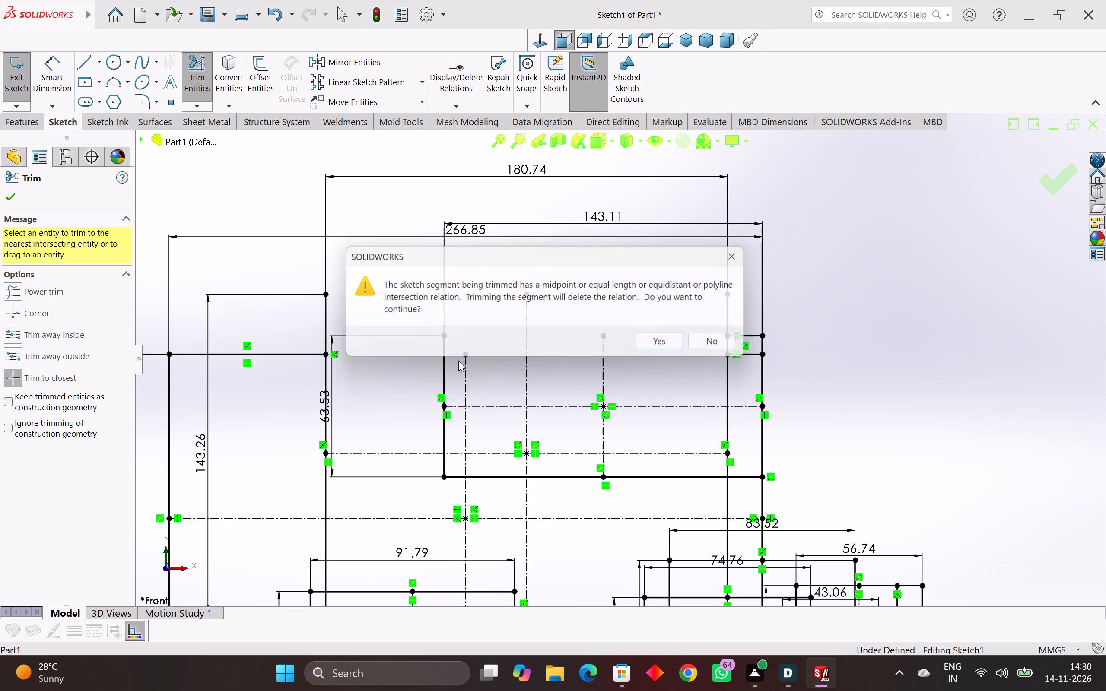
pyautogui.click(663, 342)
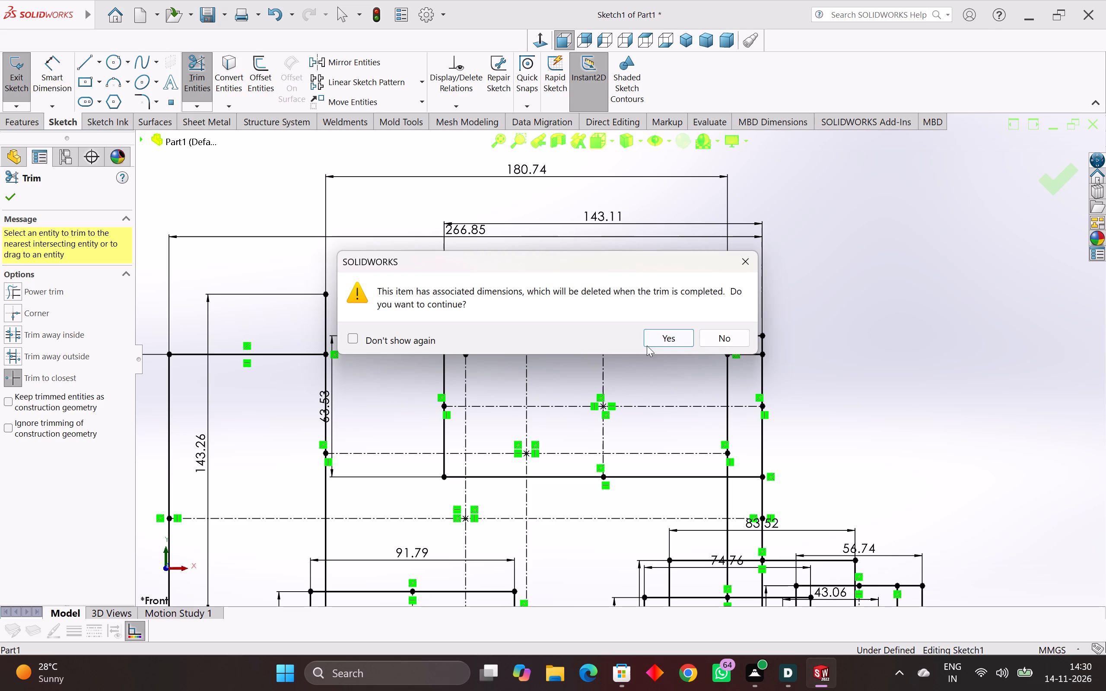
pyautogui.click(641, 340)
pyautogui.click(668, 353)
pyautogui.click(662, 335)
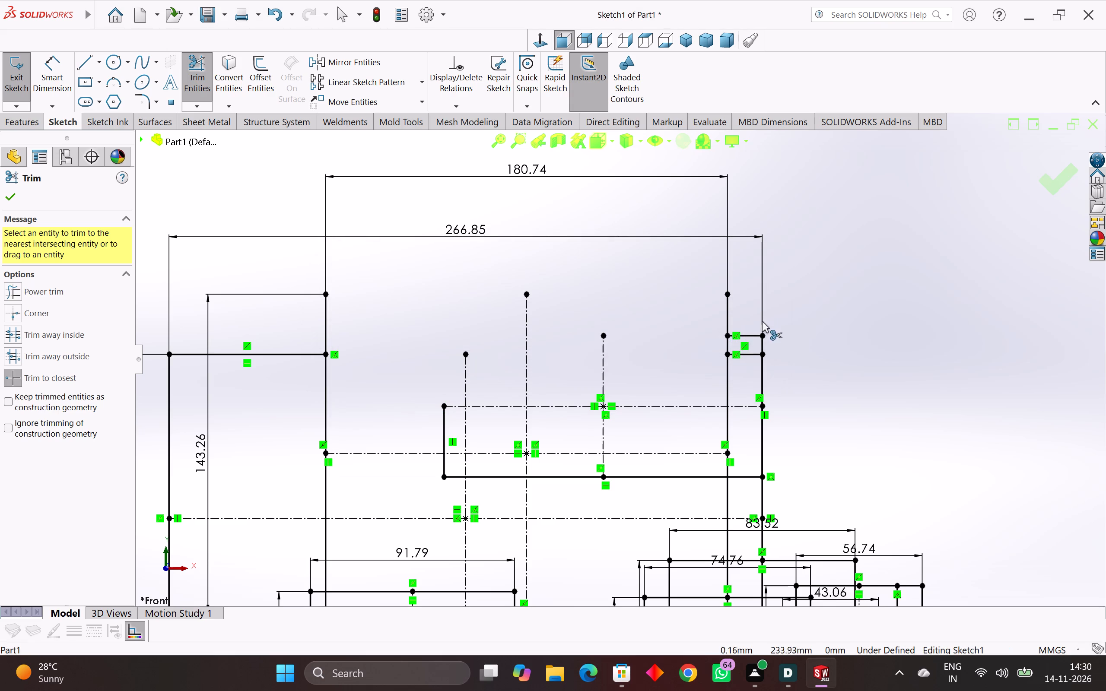
pyautogui.click(751, 336)
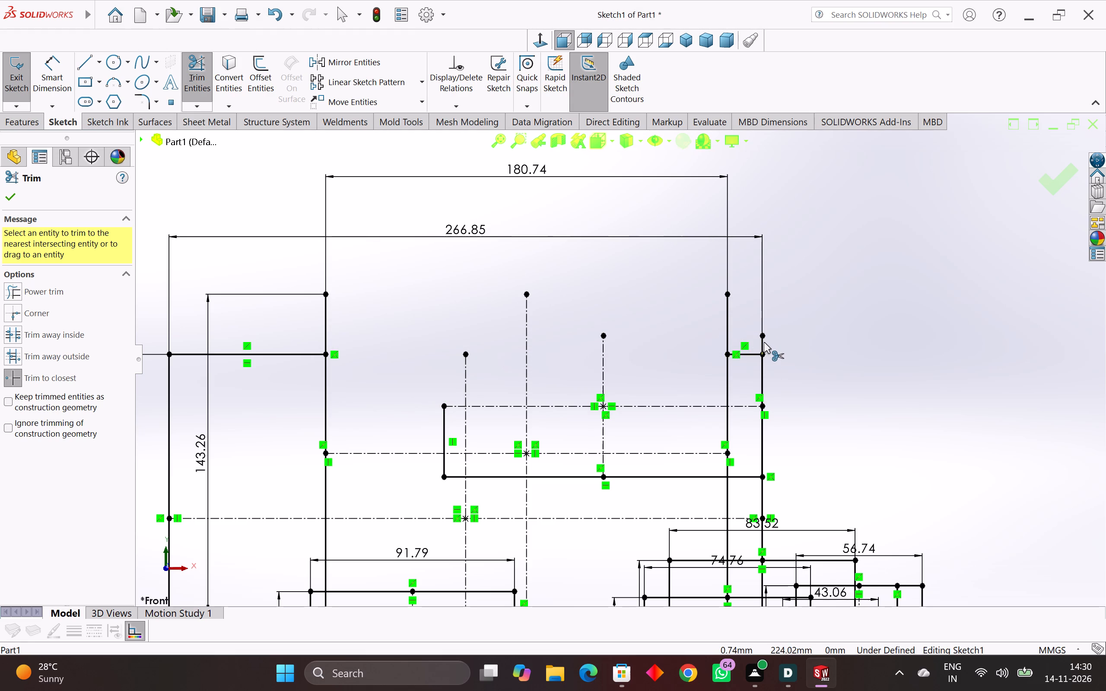
pyautogui.click(764, 342)
pyautogui.click(670, 350)
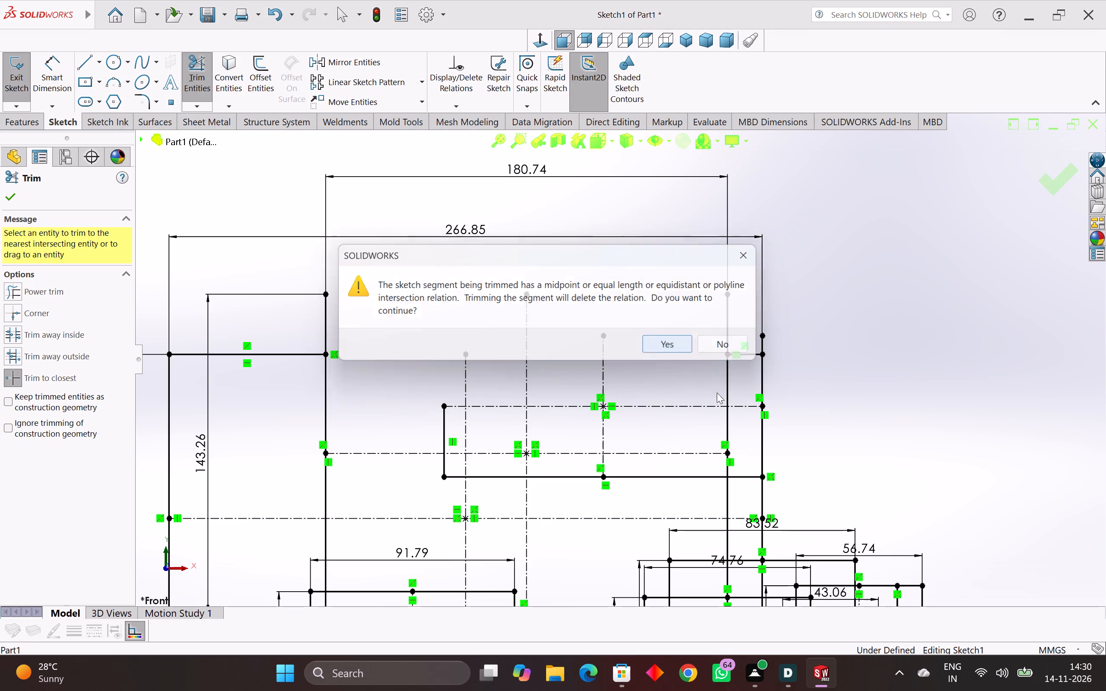
pyautogui.click(757, 677)
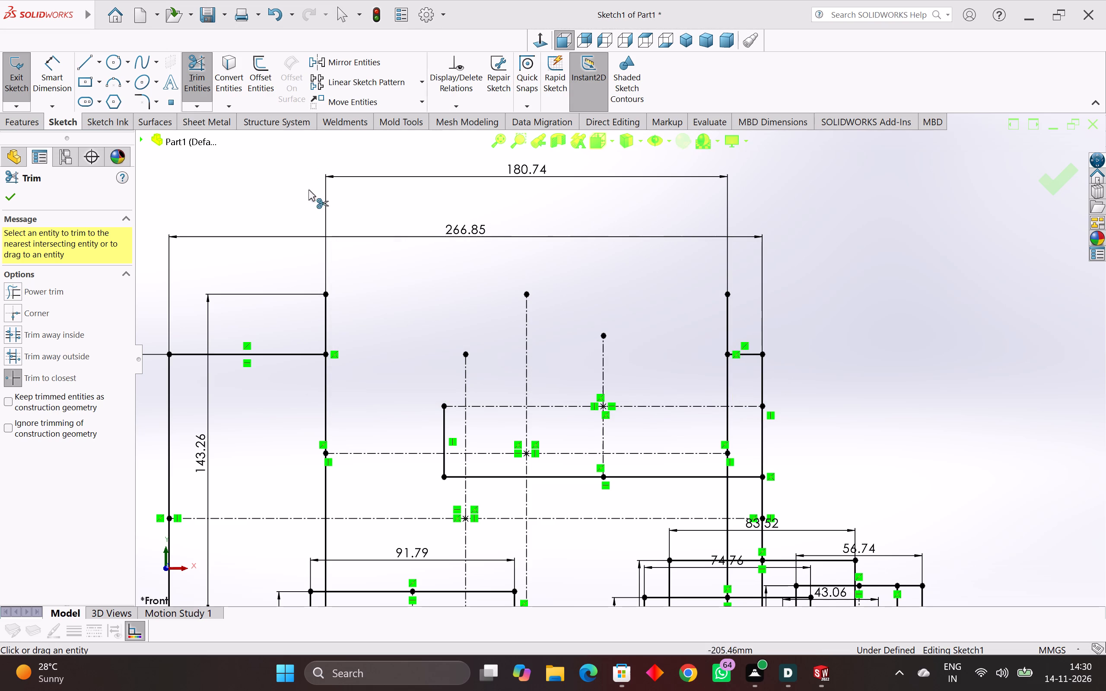
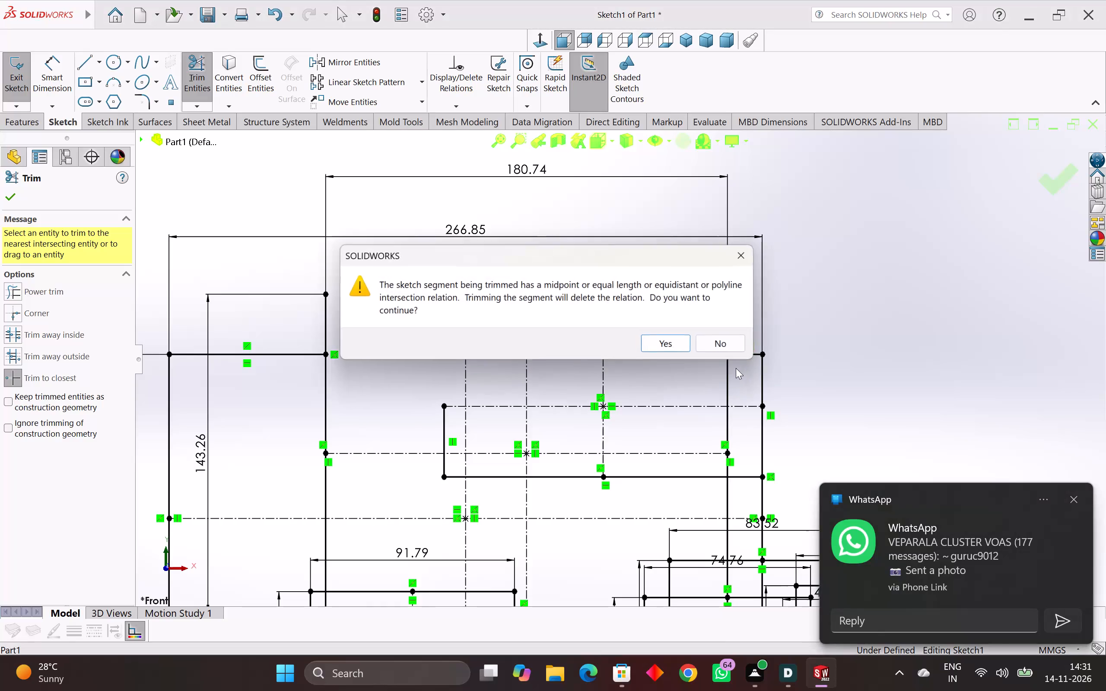
# Trim the 181 × 143 mm rectangle's upper right side and the 267 × 148 mm rectangle's top-right stub, accepting deletion of attached relations and dimensions.
pyautogui.click(684, 342)
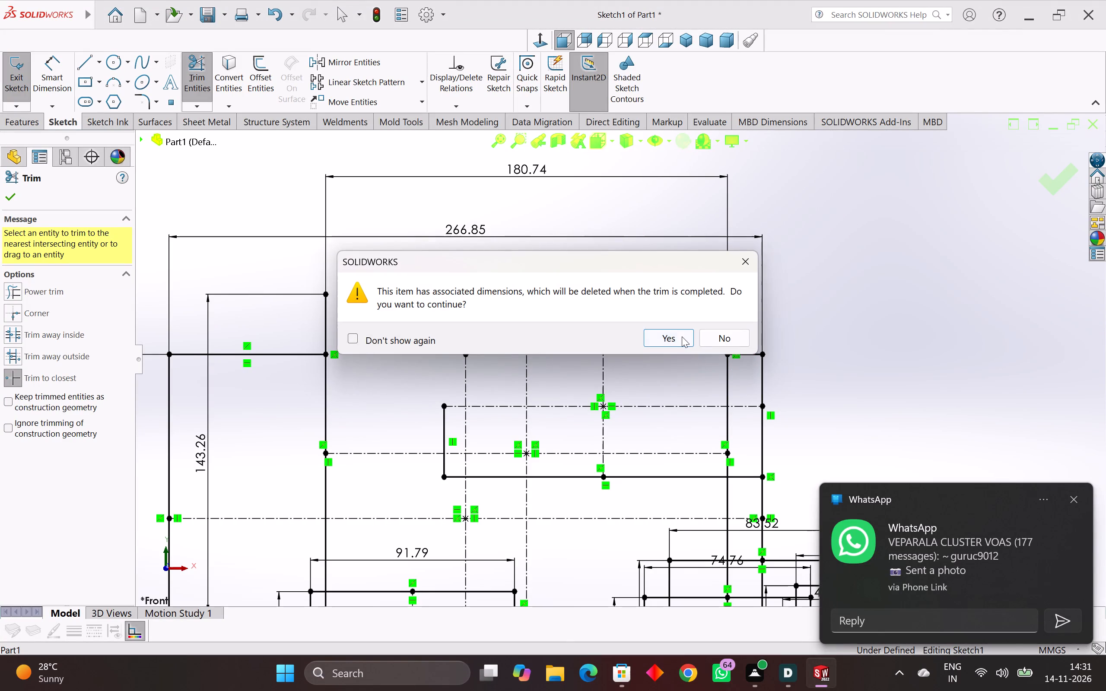
pyautogui.click(679, 338)
pyautogui.click(743, 352)
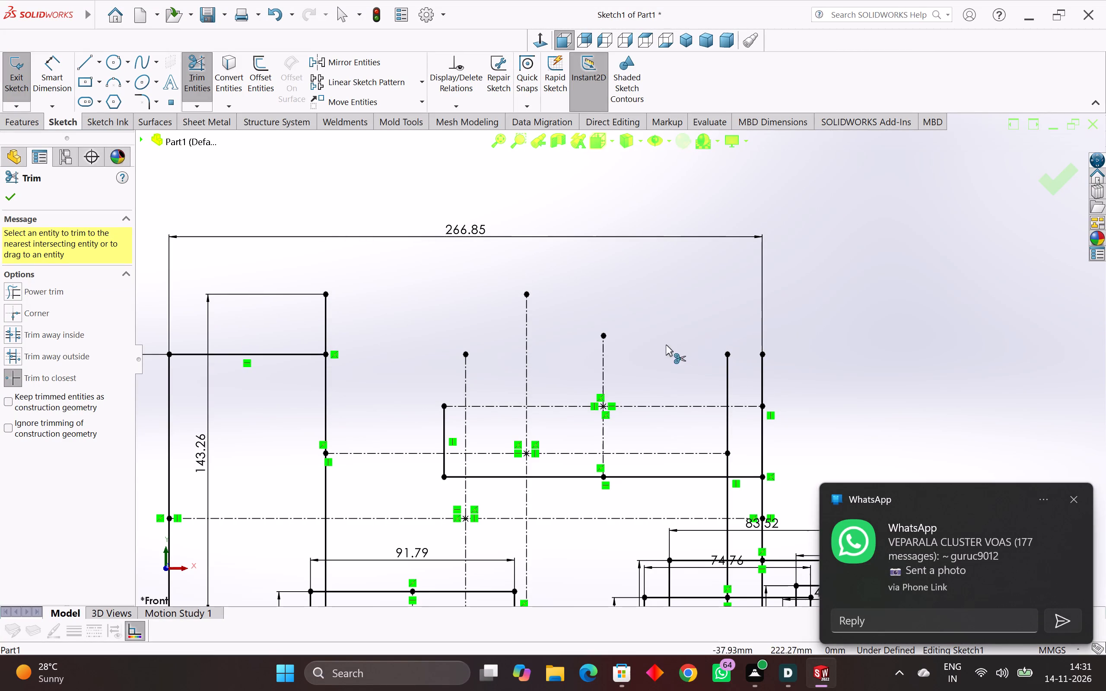
# Trim the right half of the 143 × 64 mm rectangle's horizontal centerline, including the piece beyond the 181 mm rectangle's right side.
pyautogui.click(700, 407)
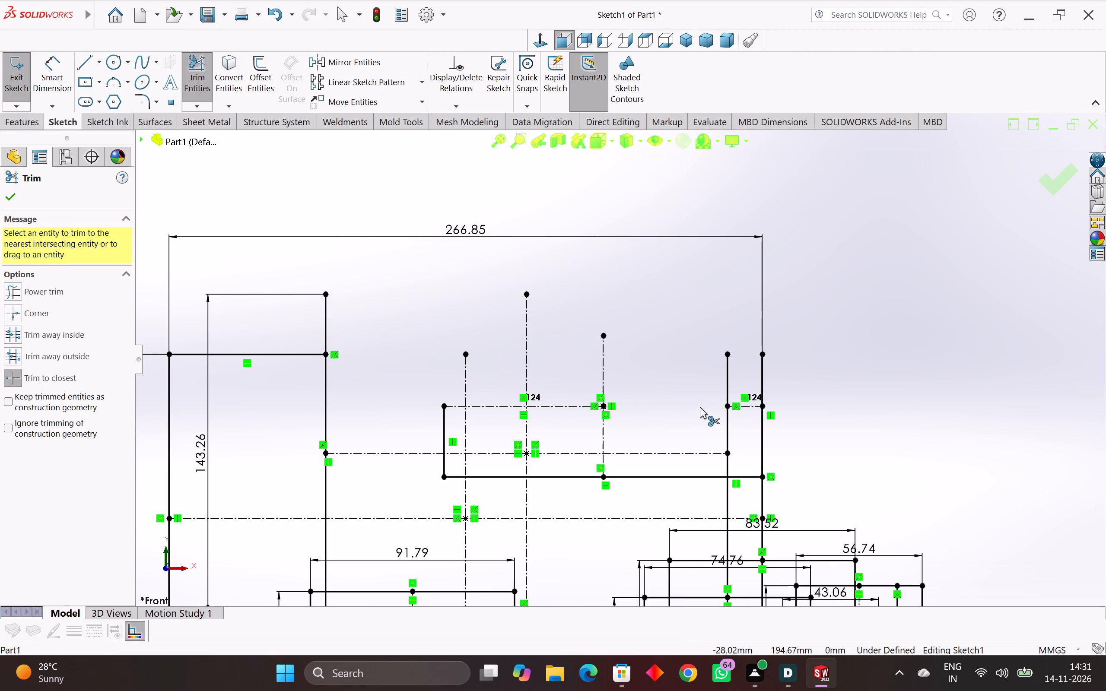
pyautogui.click(745, 407)
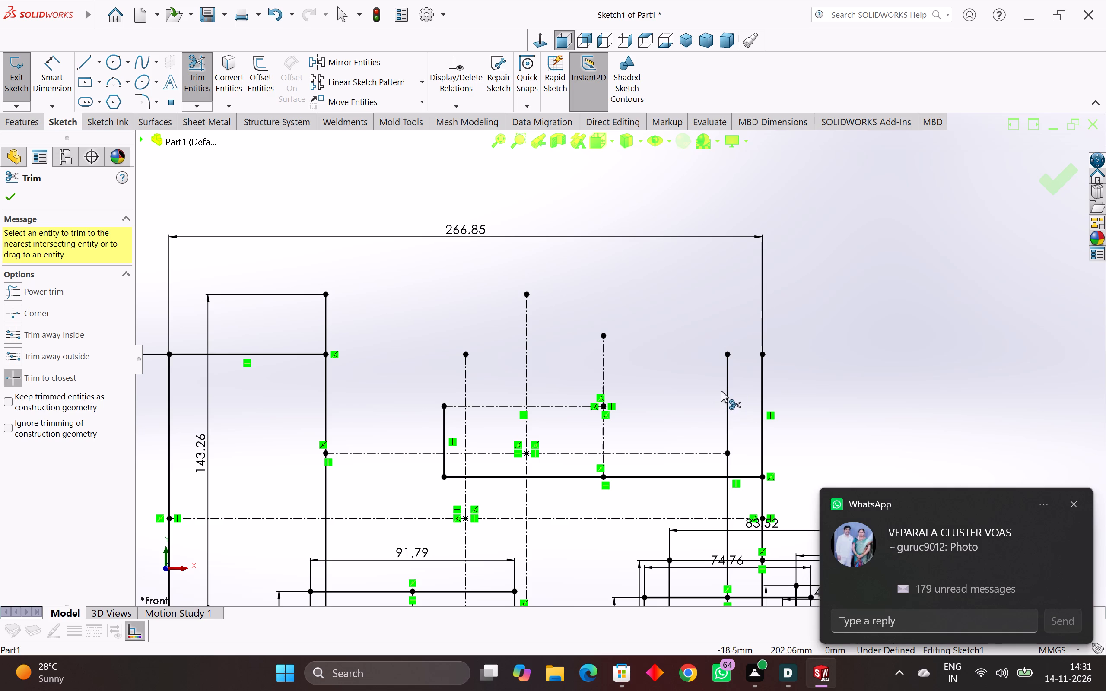
# Trim the 181 mm rectangle's right side down to its centerline and the outer right edges above the 143 × 64 mm rectangle's bottom edge.
pyautogui.click(726, 395)
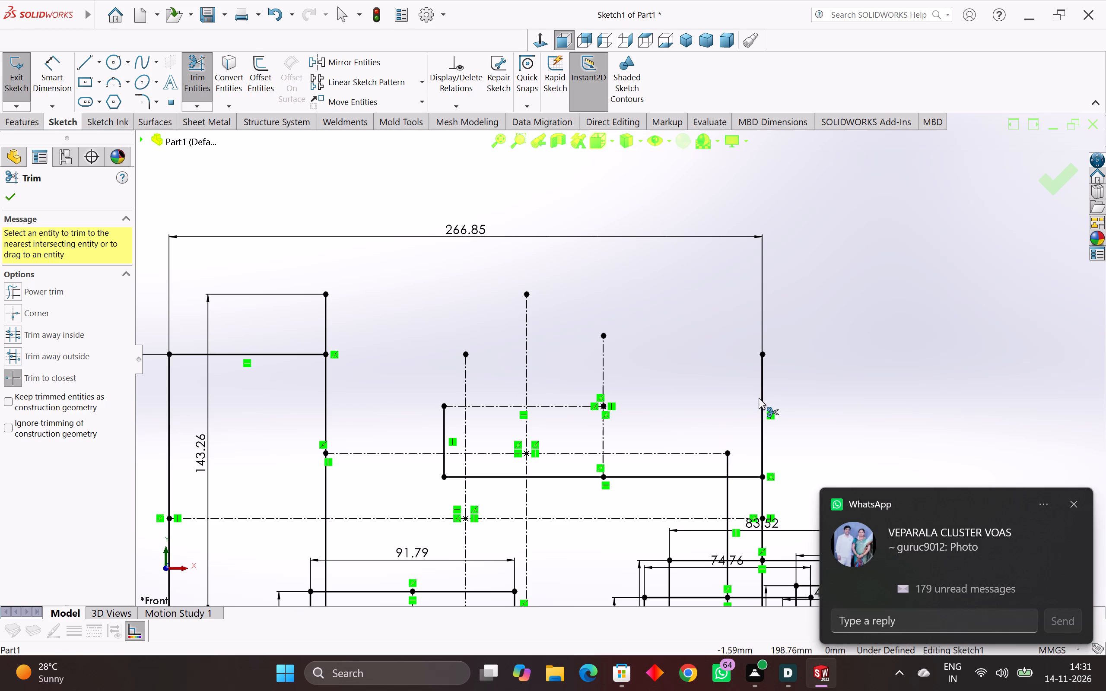
pyautogui.click(759, 398)
pyautogui.click(762, 401)
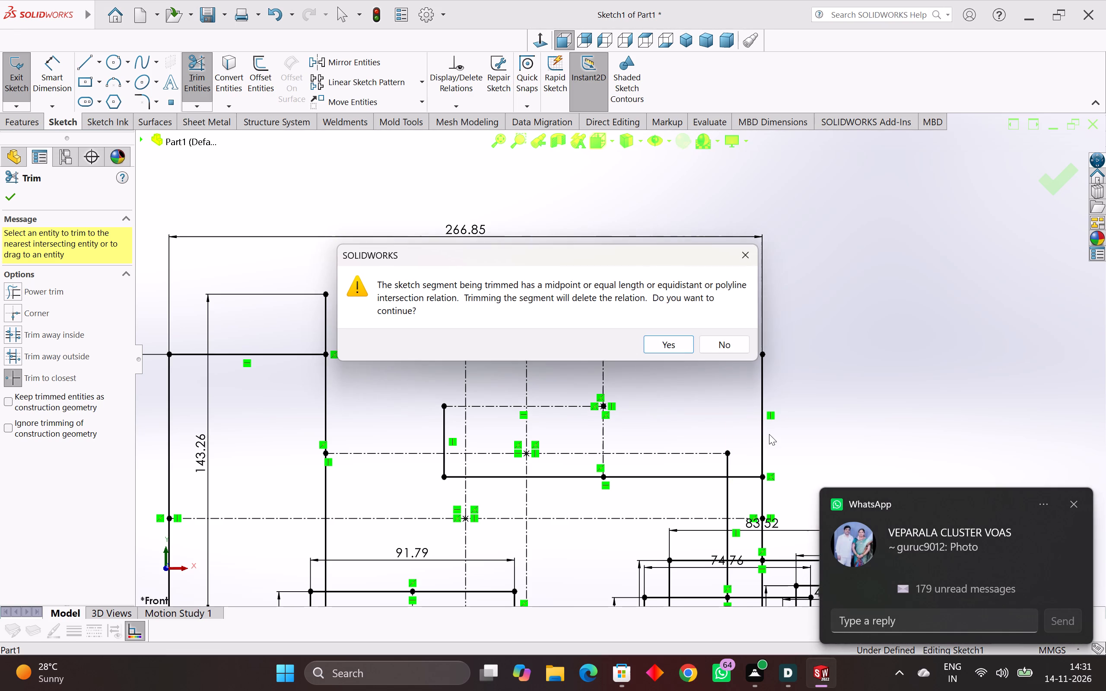
pyautogui.click(679, 350)
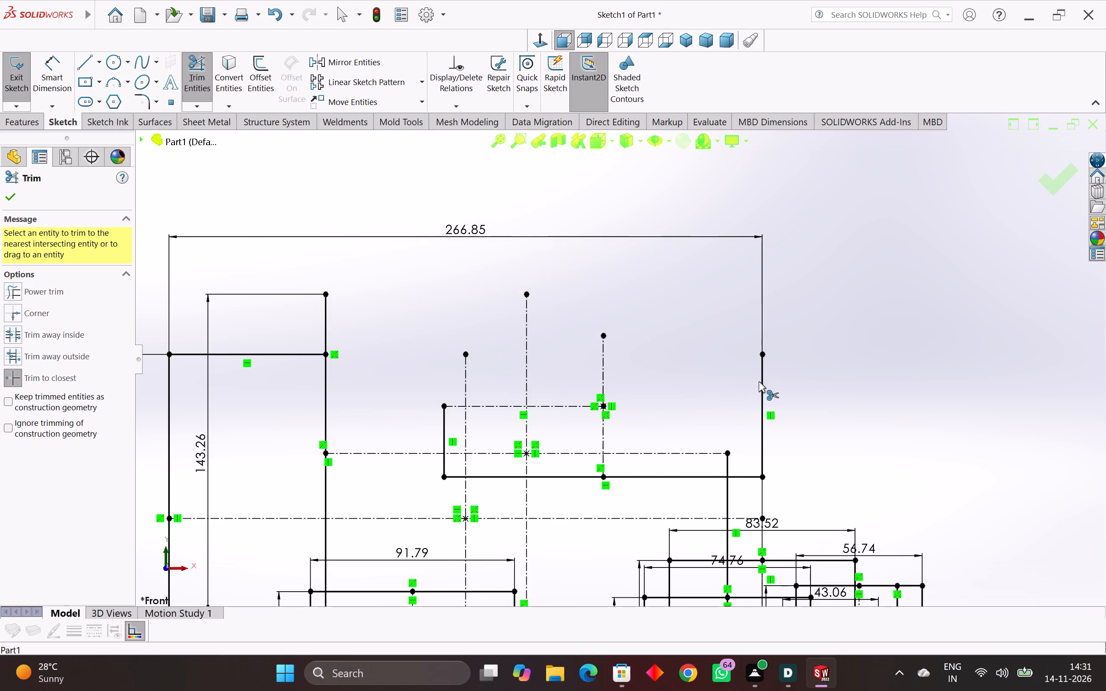
pyautogui.click(761, 384)
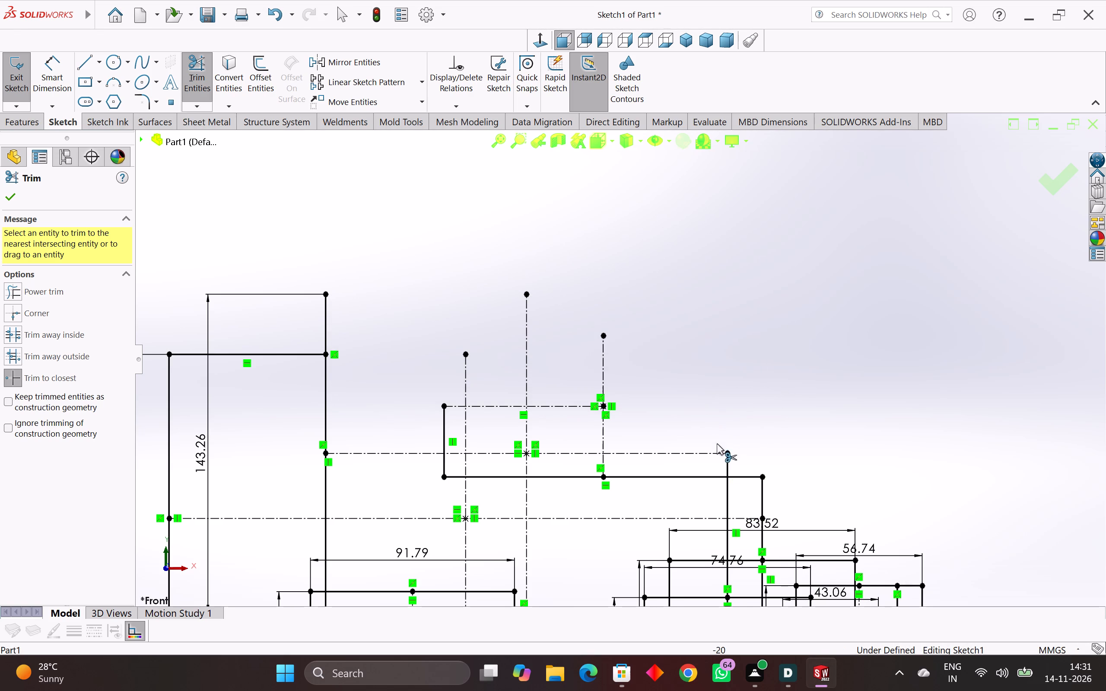
# Trim both halves of the 267 × 148 mm rectangle's left side, accepting deletion of the midpoint relation.
pyautogui.scroll(-6, 716, 448)
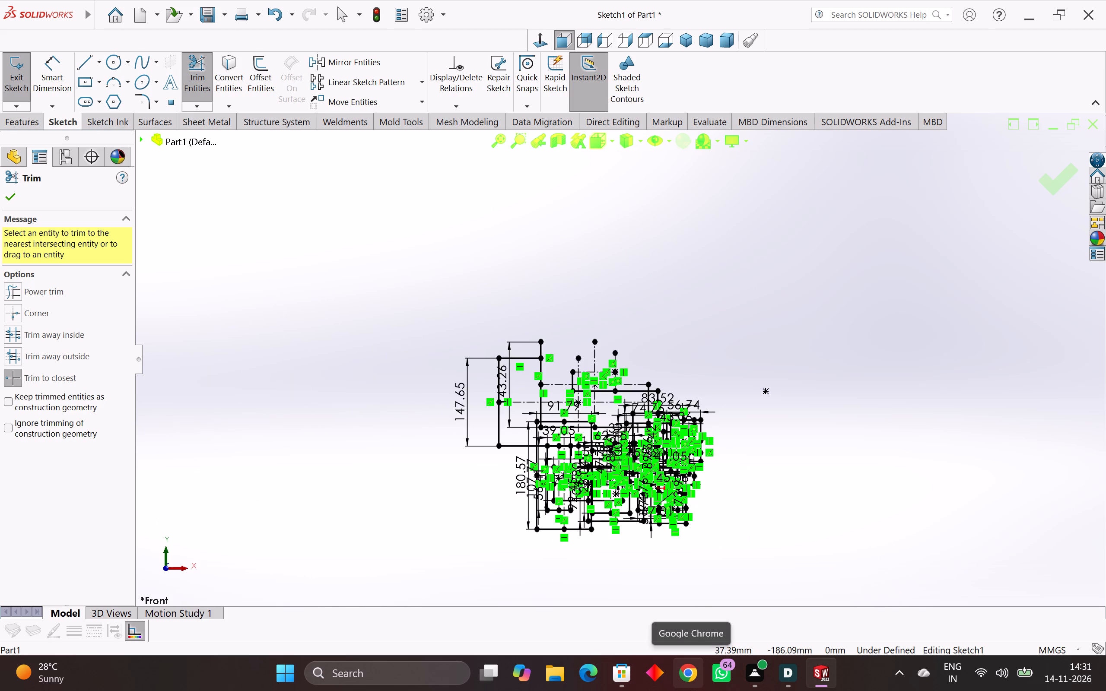
pyautogui.scroll(4, 545, 533)
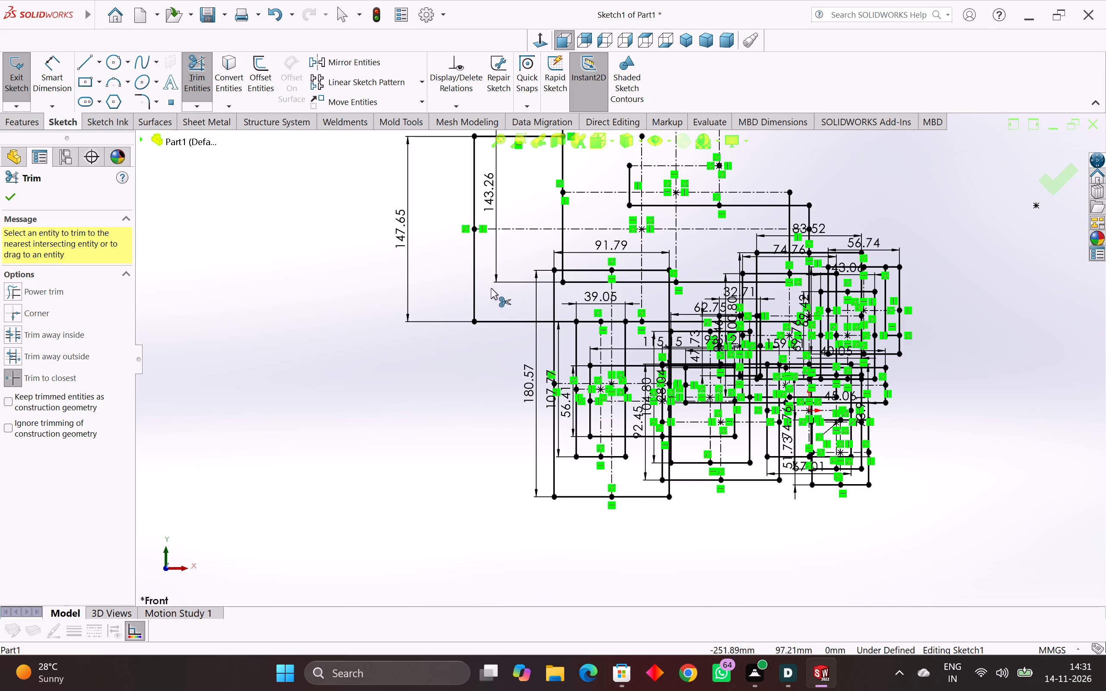
pyautogui.click(475, 277)
pyautogui.click(658, 345)
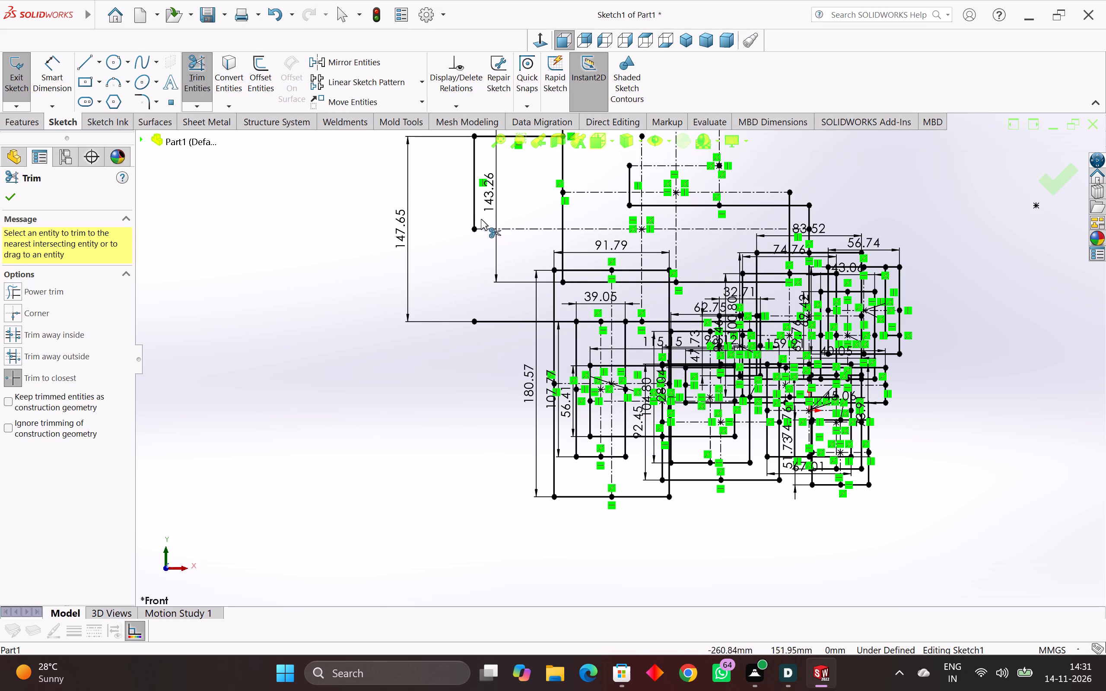
pyautogui.click(472, 210)
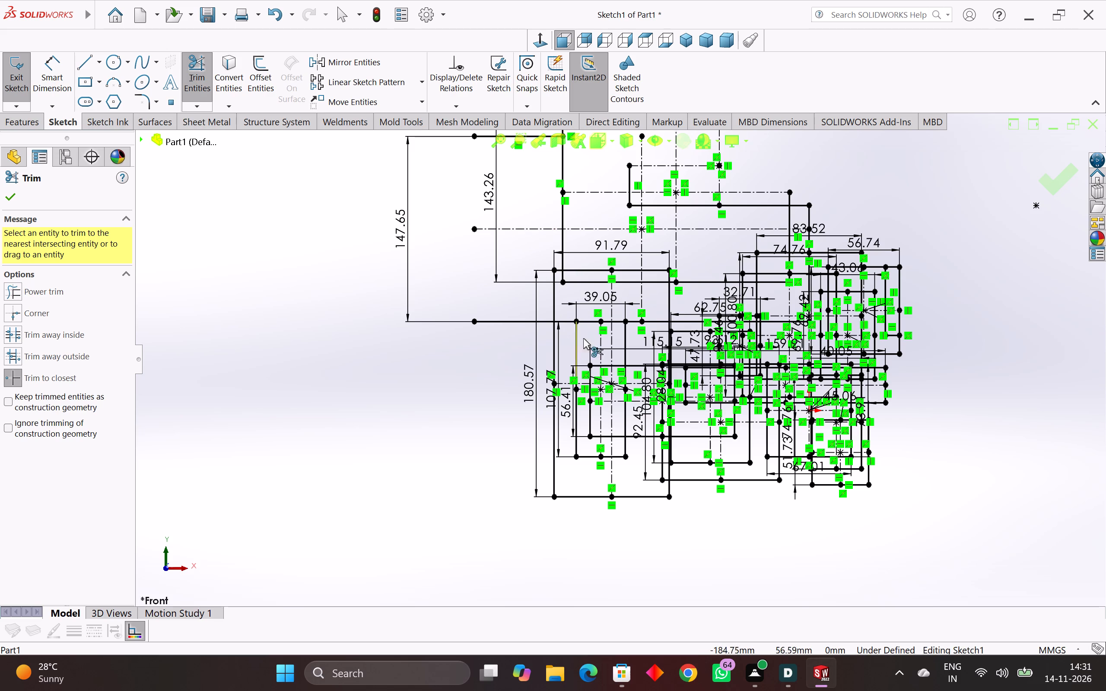
# Trim the 92 × 181 mm rectangle's top edge back to the 181 mm rectangle's left side, accepting deletion of the midpoint relation.
pyautogui.click(652, 272)
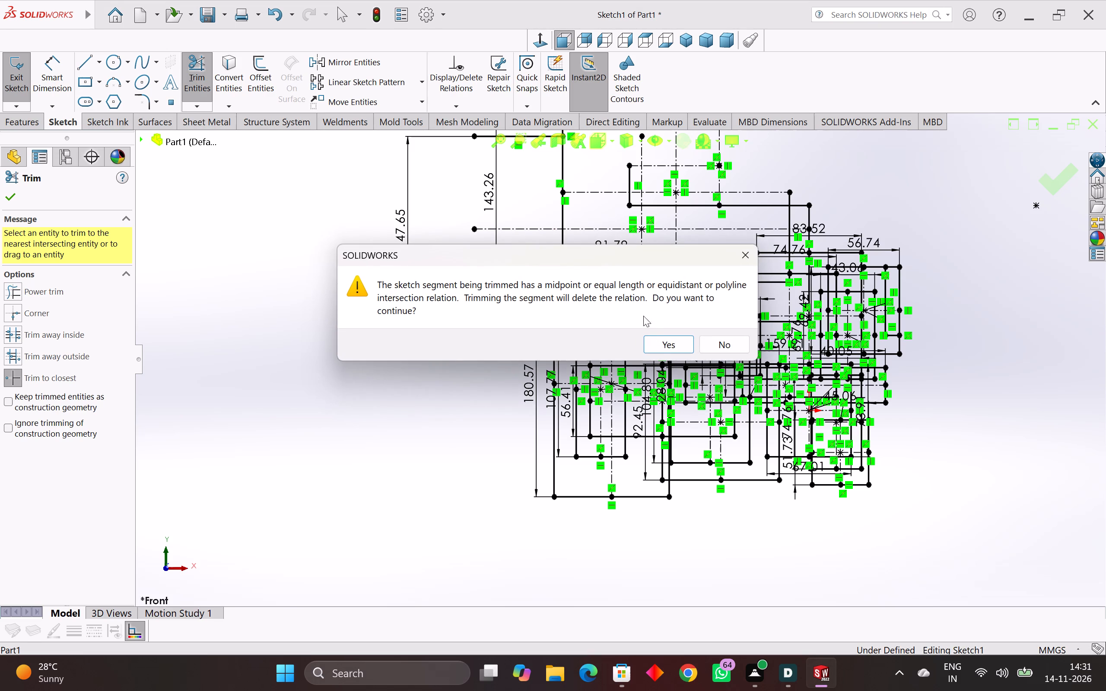
pyautogui.click(658, 349)
pyautogui.click(583, 272)
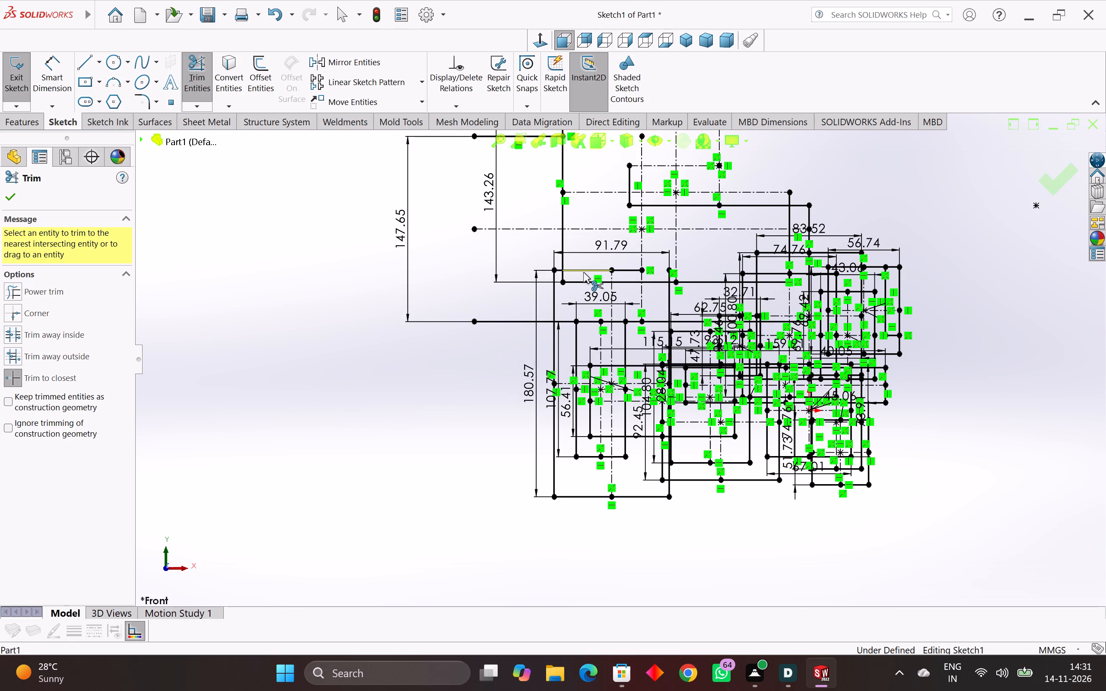
pyautogui.click(626, 270)
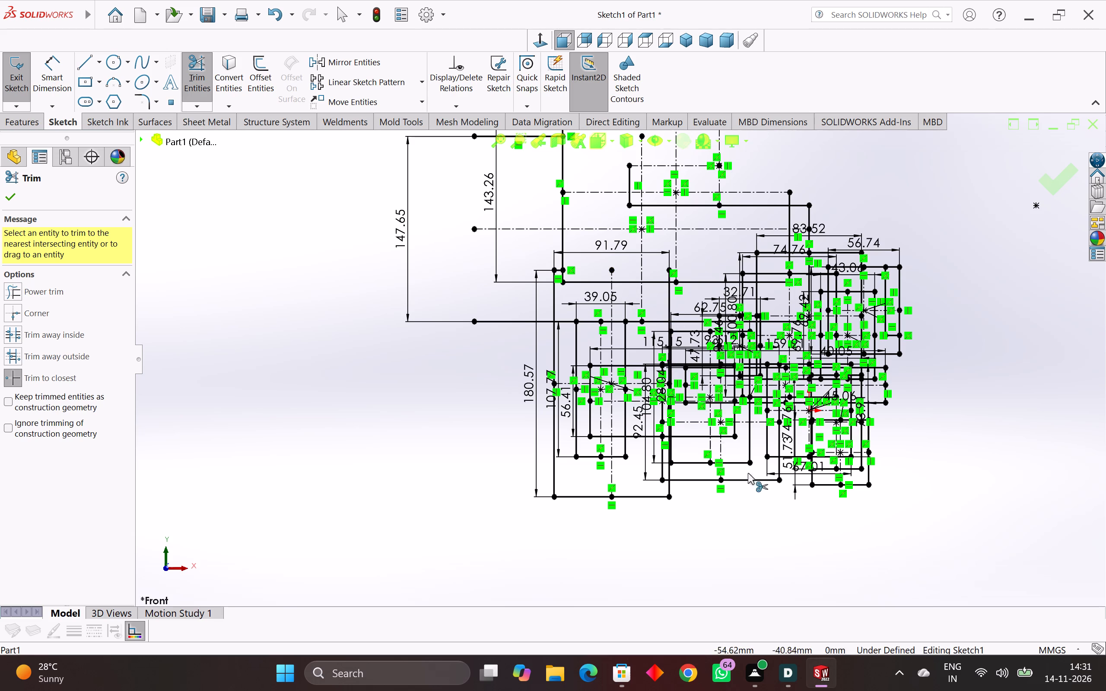
# Trim the 93 × 92 mm rectangle's bottom edge back to the 92 × 181 mm rectangle's right side, accepting deletion of the midpoint relation.
pyautogui.scroll(2, 741, 418)
pyautogui.moveTo(984, 404); pyautogui.dragTo(825, 484)
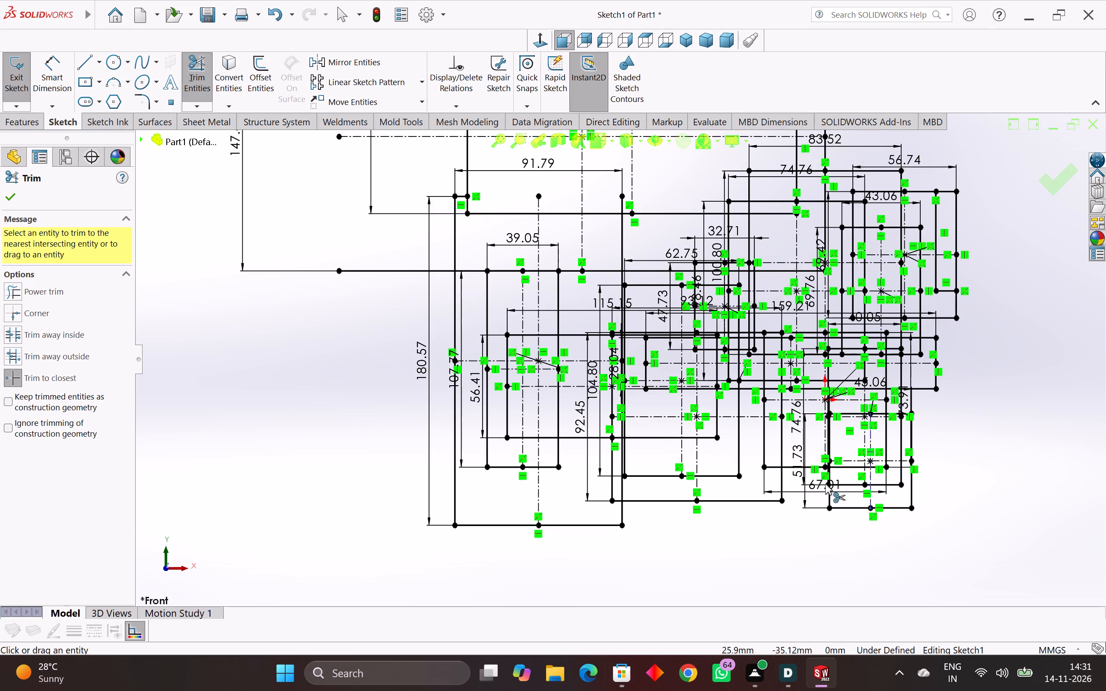
pyautogui.moveTo(825, 484); pyautogui.dragTo(765, 504)
pyautogui.click(758, 501)
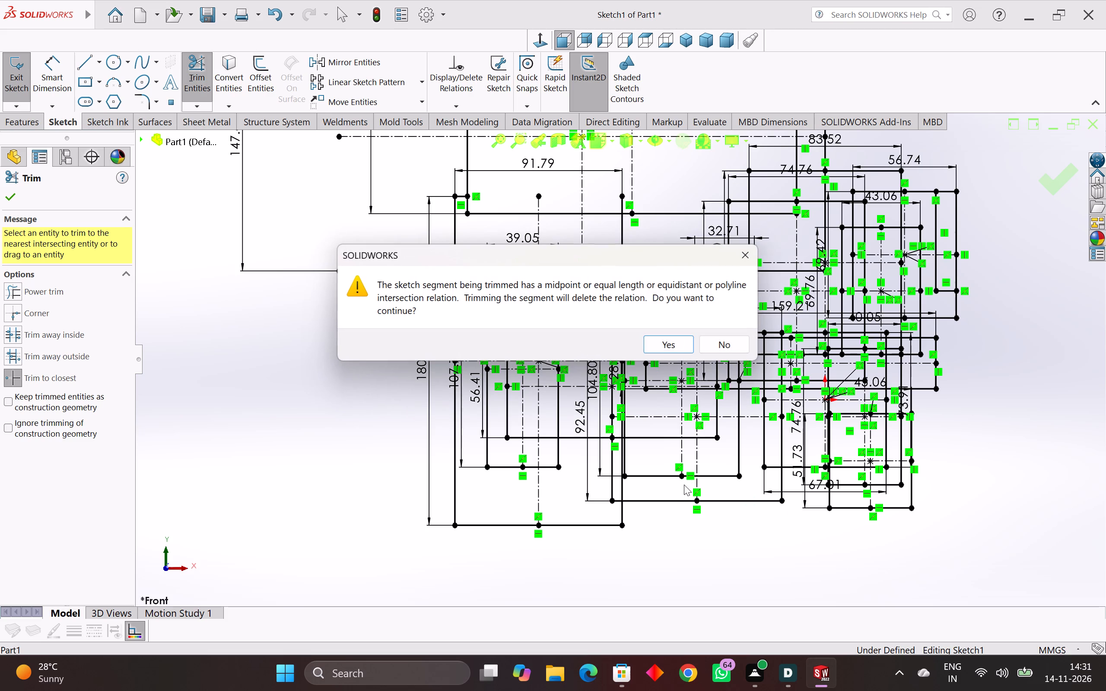
pyautogui.click(675, 351)
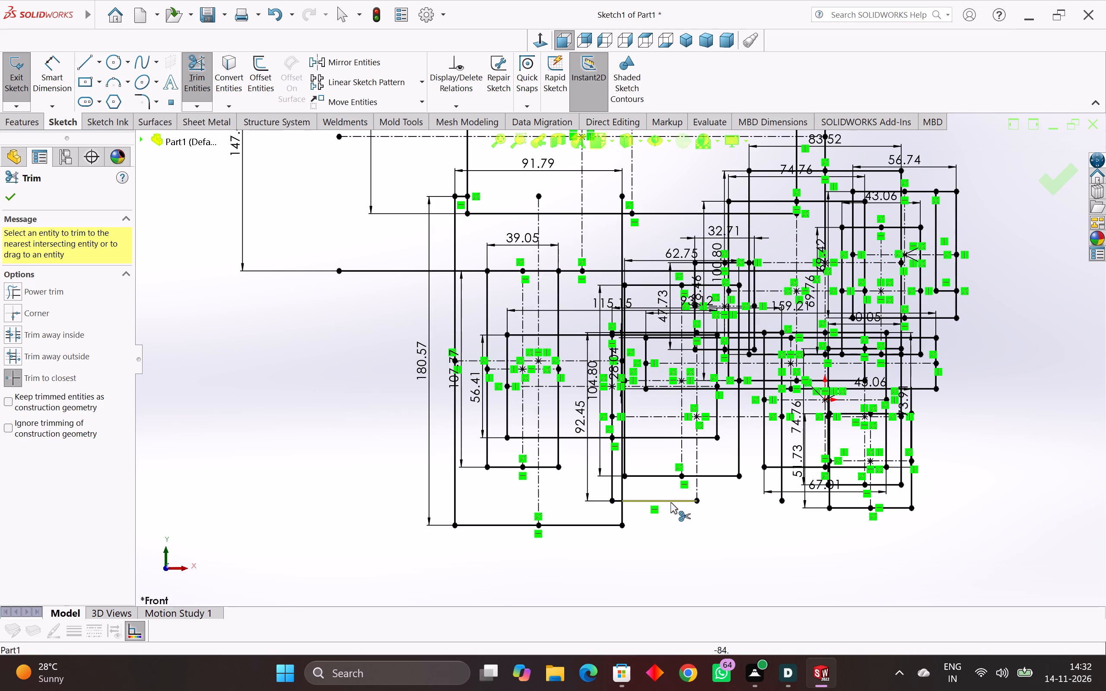
pyautogui.click(667, 504)
pyautogui.click(676, 497)
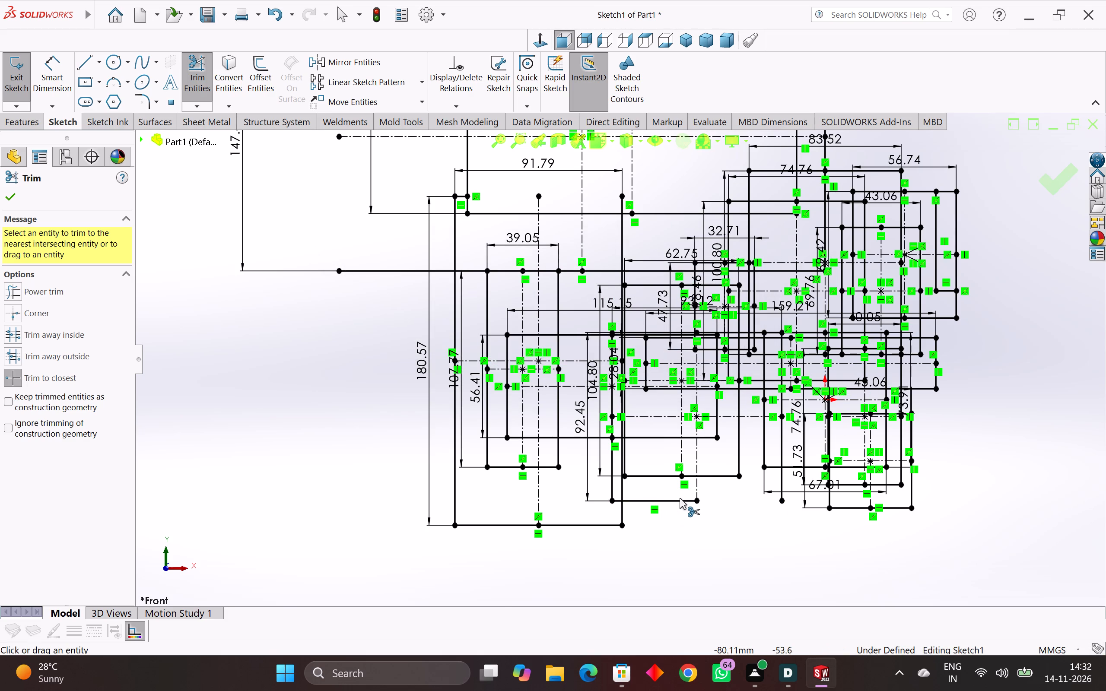
pyautogui.click(682, 501)
# Trim the 63 × 105 mm rectangle's bottom edge on both sides of the vertical centerlines, accepting deletion of the midpoint relation.
pyautogui.click(639, 476)
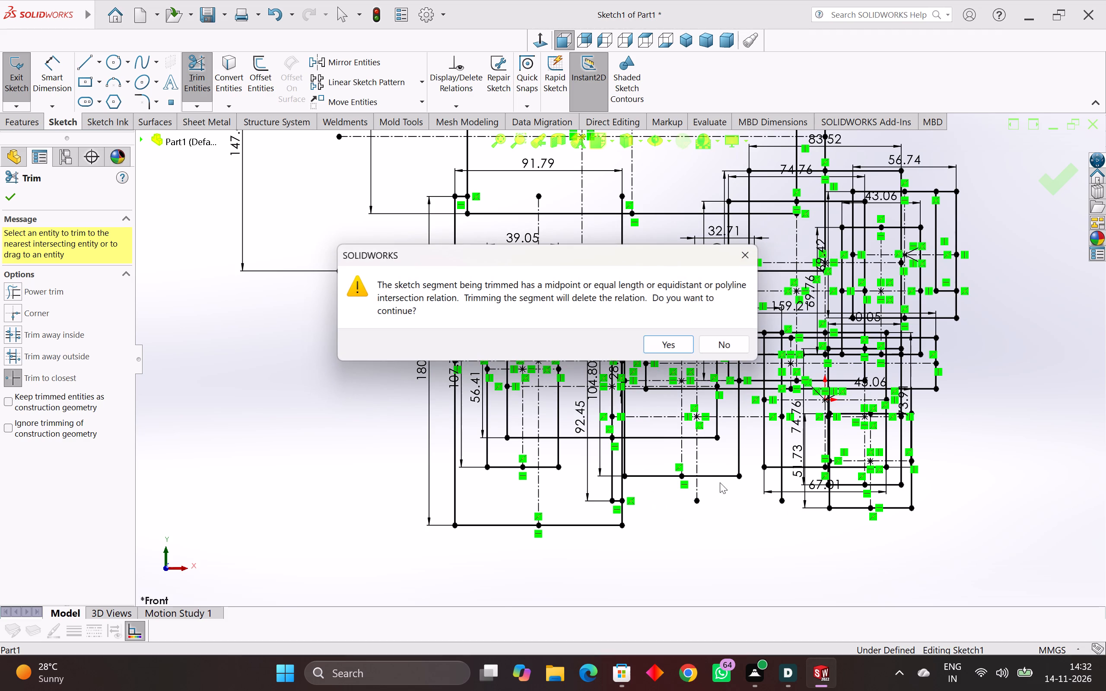
pyautogui.click(682, 350)
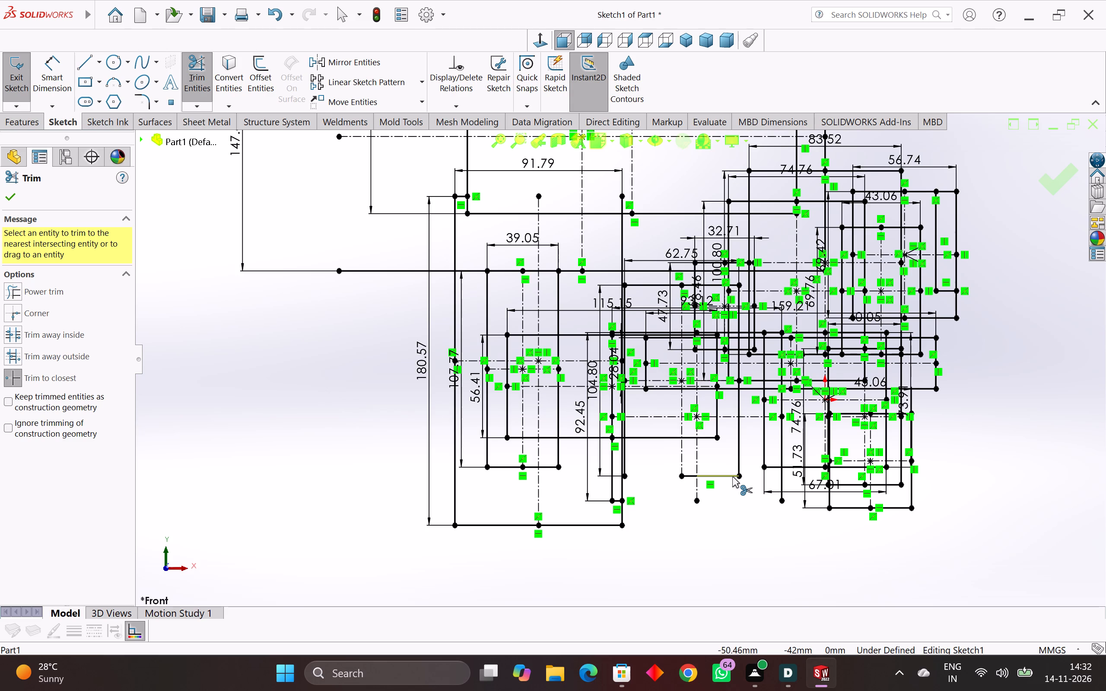
pyautogui.click(732, 476)
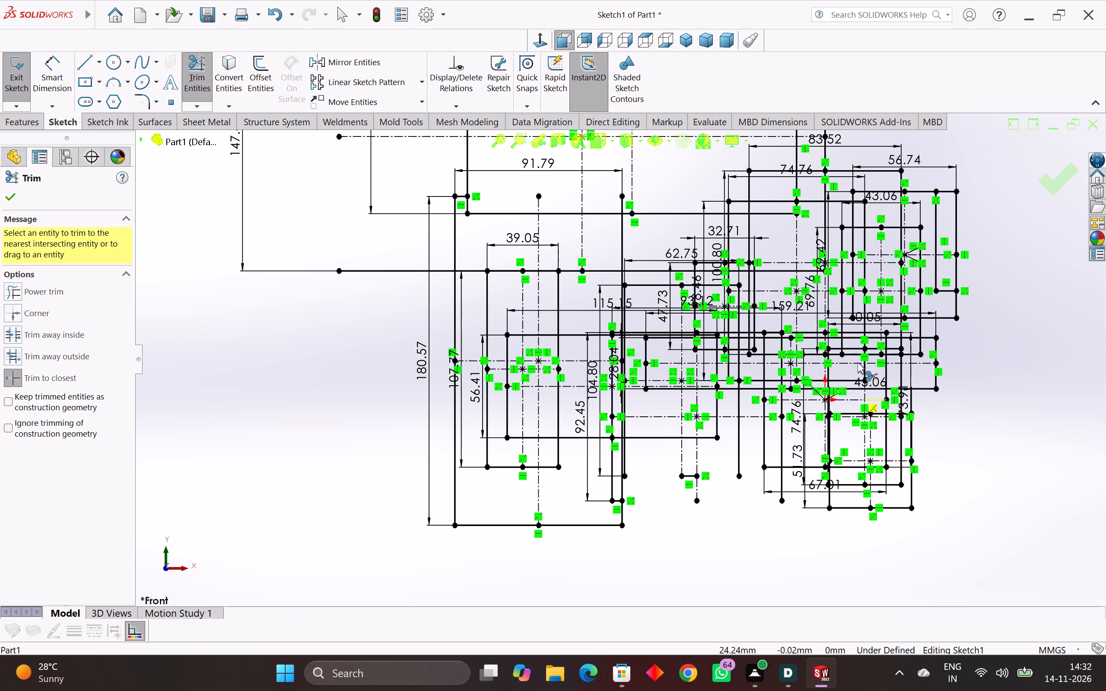
# Try to trim the 115 × 56 mm rectangle's bottom edge between the neighbouring rectangles' vertical sides.
pyautogui.scroll(1, 817, 410)
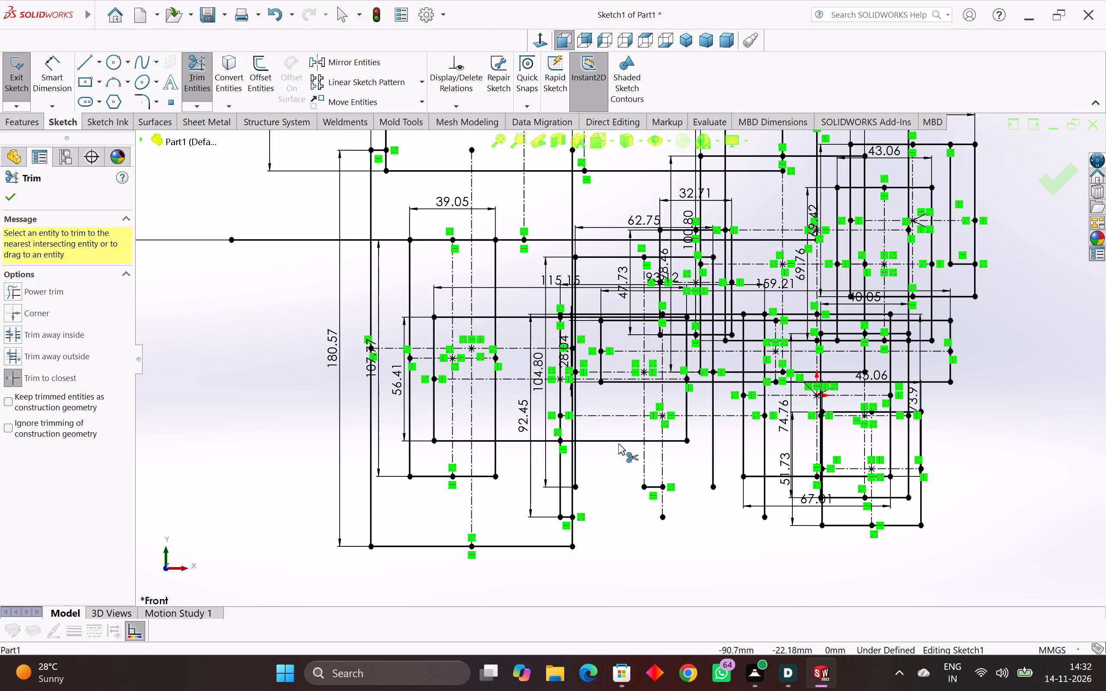
pyautogui.click(618, 444)
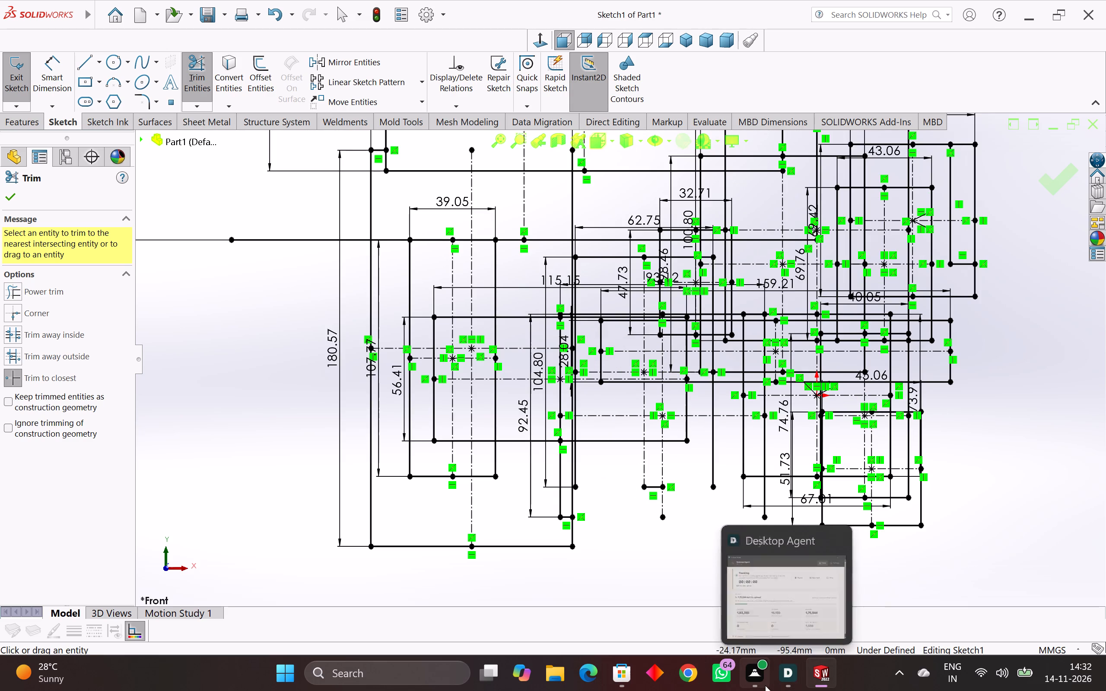
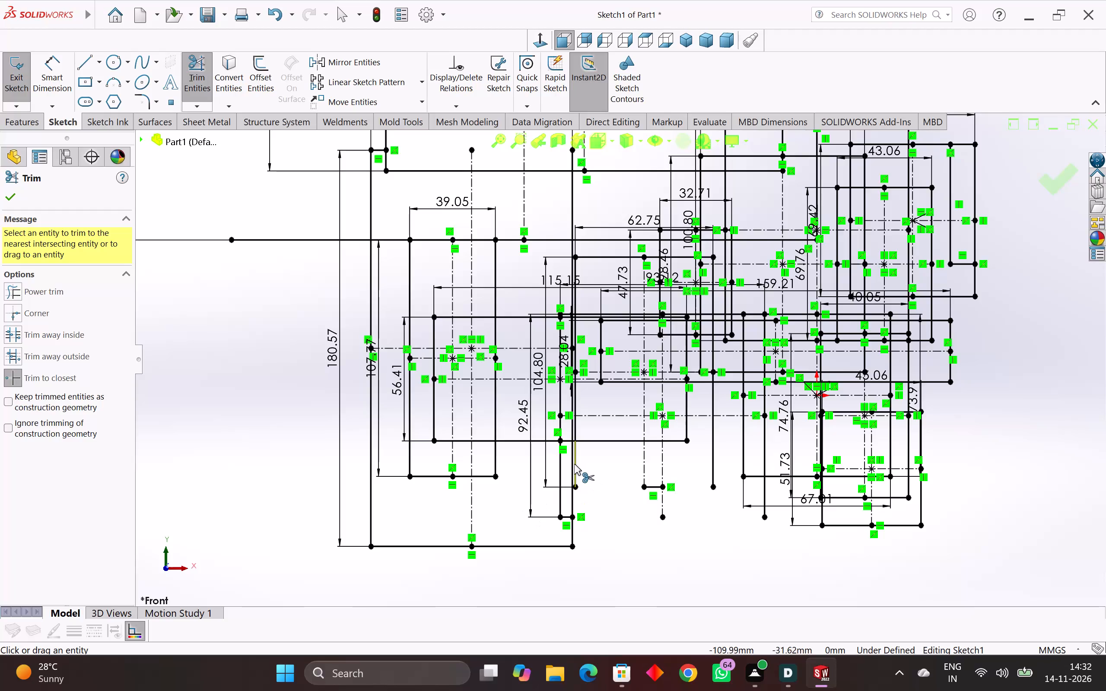
# Trim the 63 × 105 mm rectangle's left side below the 115 × 56 mm rectangle's bottom edge, accepting deletion of its midpoint relation and dimension.
pyautogui.click(574, 463)
pyautogui.scroll(3, 574, 463)
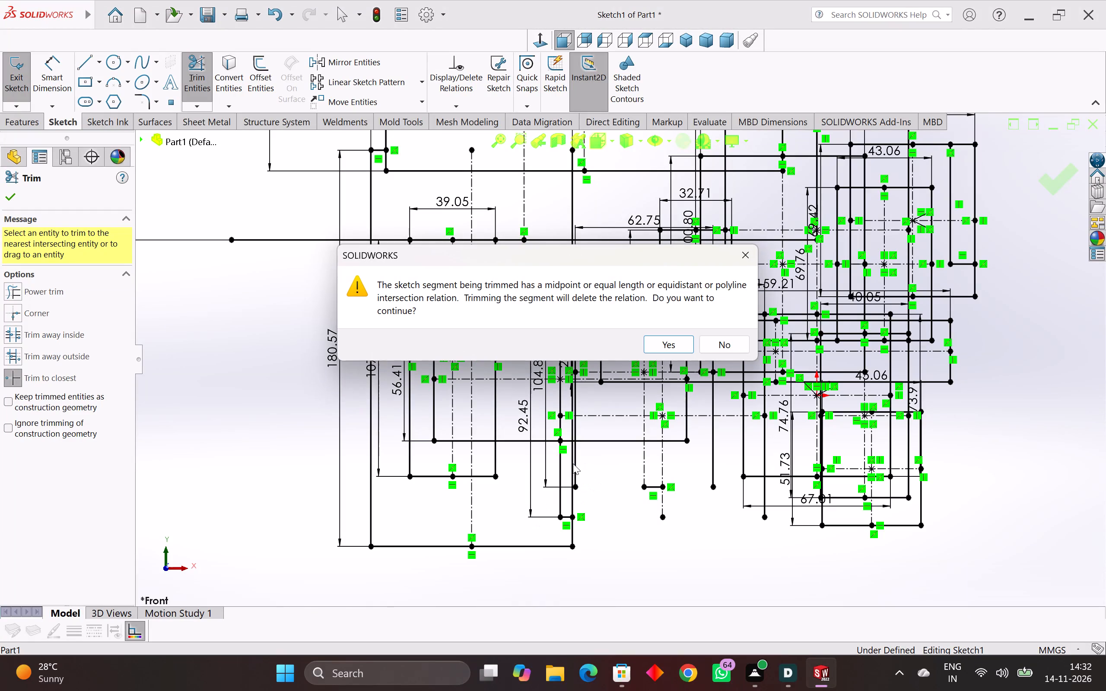
pyautogui.click(674, 340)
pyautogui.scroll(5, 556, 475)
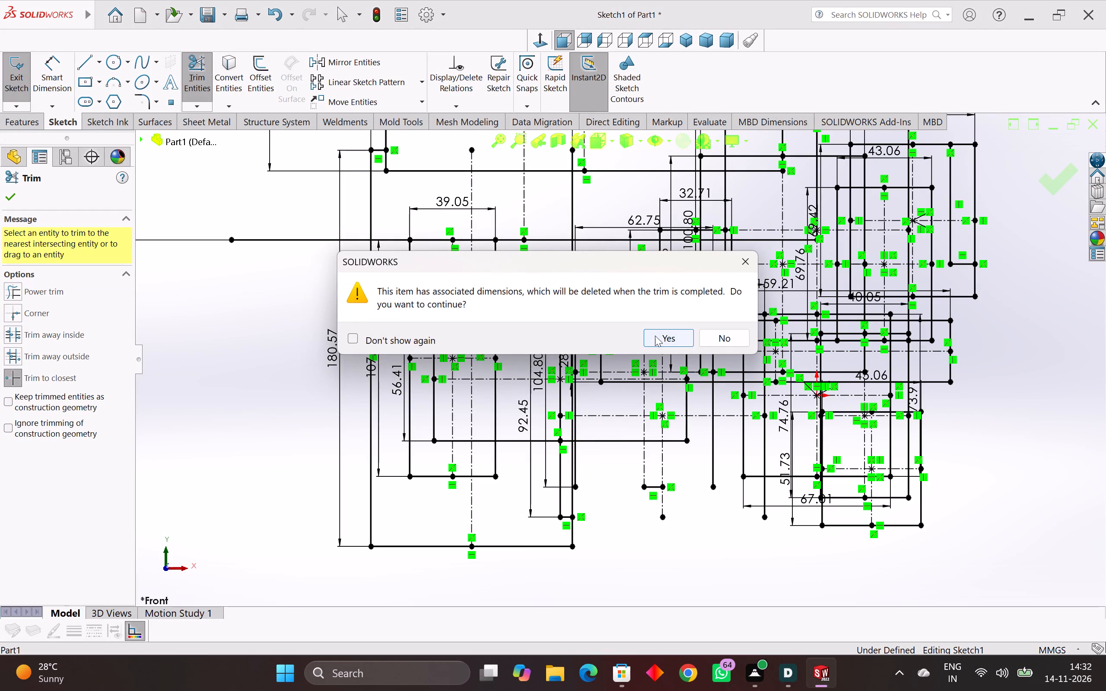
pyautogui.click(655, 336)
pyautogui.scroll(5, 592, 467)
# Trim the 92 × 181 mm rectangle's right side below the 115 × 56 mm rectangle's bottom edge, accepting deletion of the midpoint relation.
pyautogui.click(555, 461)
pyautogui.scroll(-2, 579, 477)
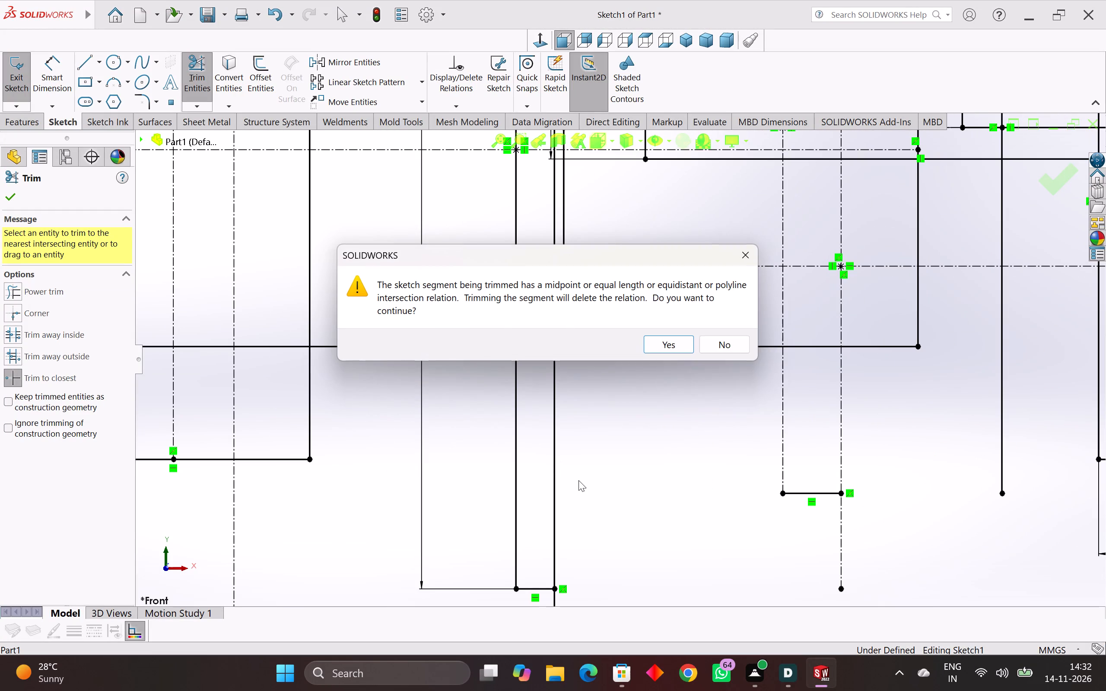
pyautogui.scroll(-2, 578, 480)
pyautogui.click(673, 346)
pyautogui.scroll(-4, 557, 536)
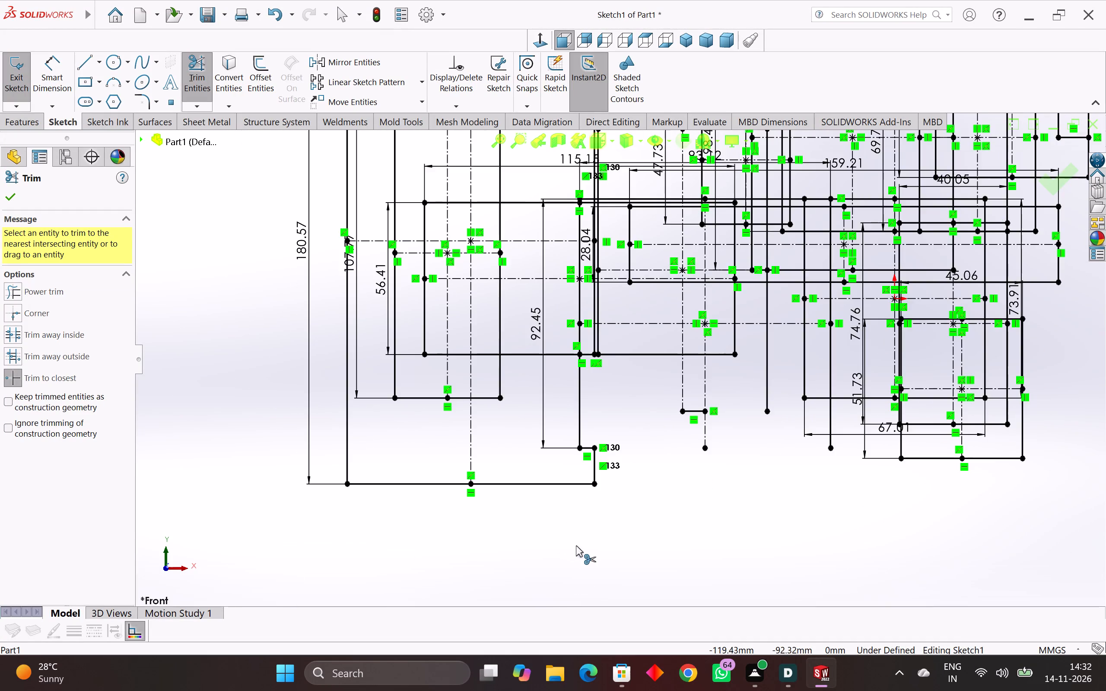
pyautogui.scroll(5, 585, 521)
pyautogui.click(620, 315)
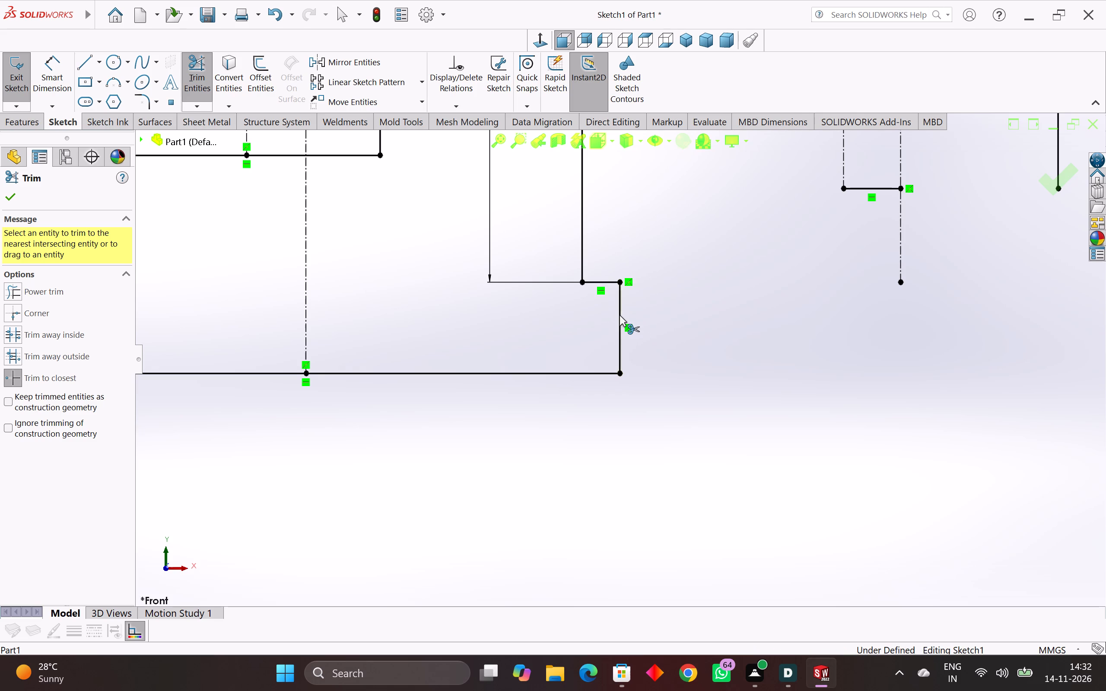
# Trim away the 92 × 181 mm rectangle's bottom edge on both sides of its vertical centerline, accepting deletion of the midpoint relation.
pyautogui.click(575, 371)
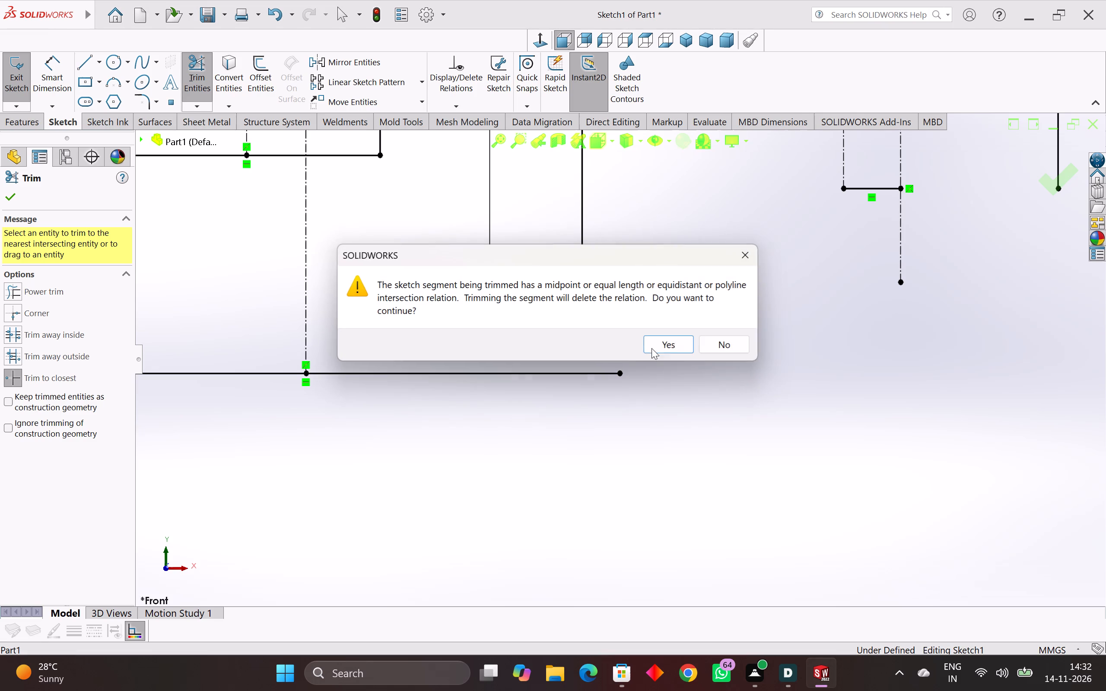
pyautogui.click(674, 342)
pyautogui.scroll(-4, 579, 424)
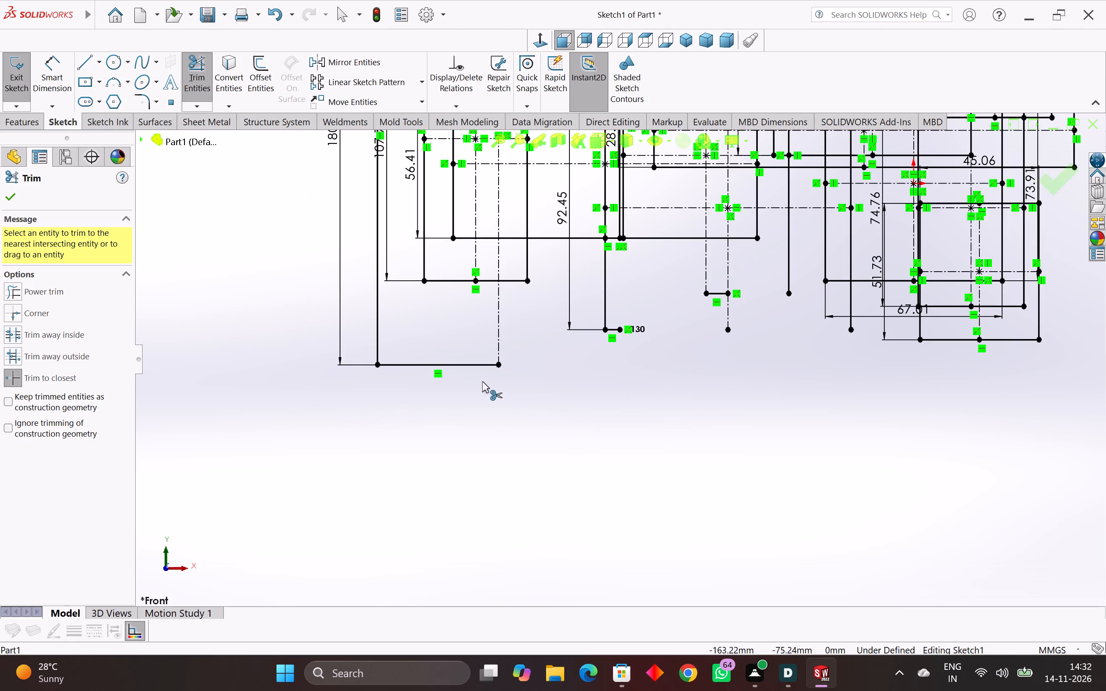
pyautogui.click(473, 367)
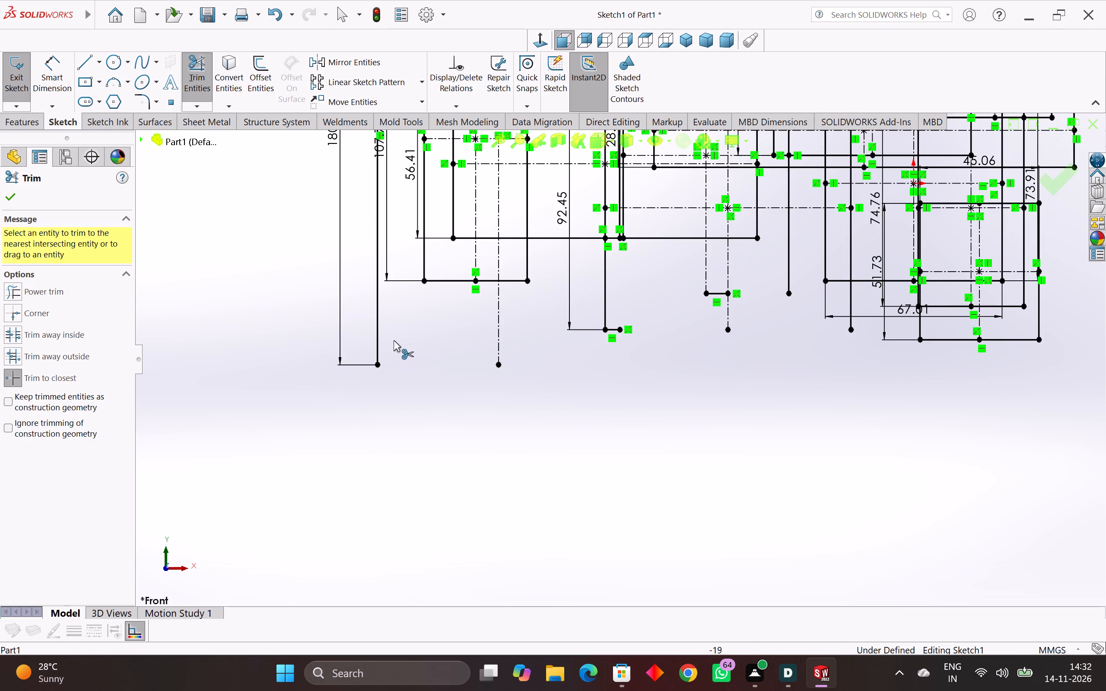
# Trim the 92 × 181 mm rectangle's left side below its horizontal centerline, accepting deletion of the midpoint relation and height dimension.
pyautogui.click(378, 332)
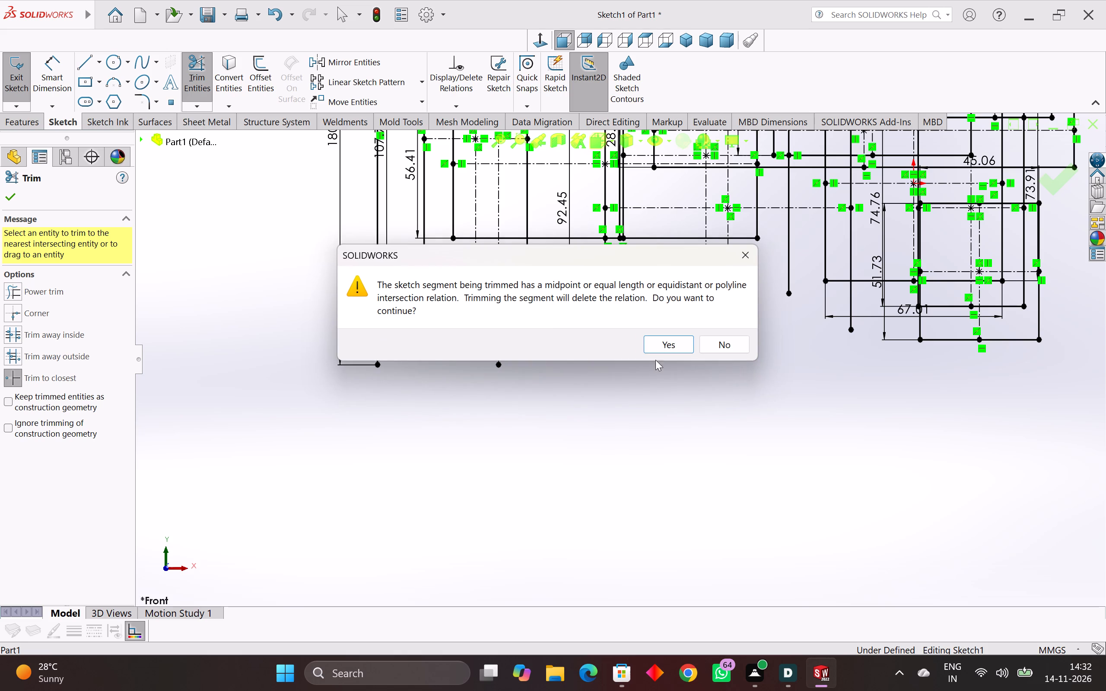
pyautogui.click(666, 344)
pyautogui.click(674, 338)
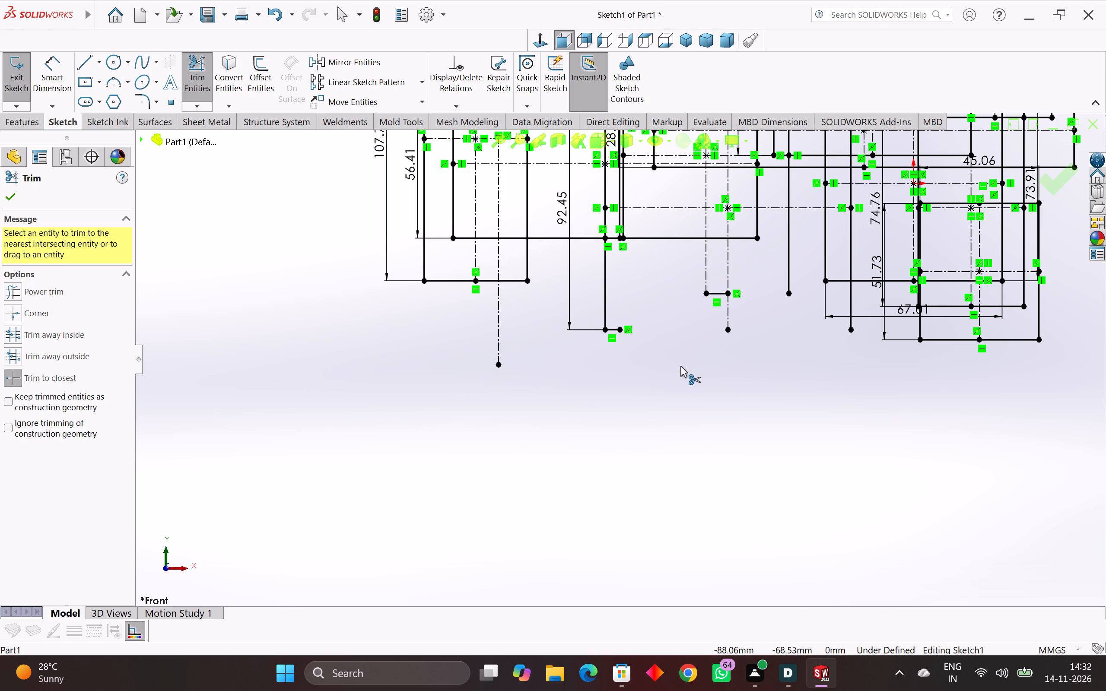
# Trim the 67 × 74 mm rectangle's top edge back to the 93 × 92 mm rectangle's right side, accepting deletion of the midpoint relation.
pyautogui.scroll(-5, 787, 387)
pyautogui.scroll(7, 689, 257)
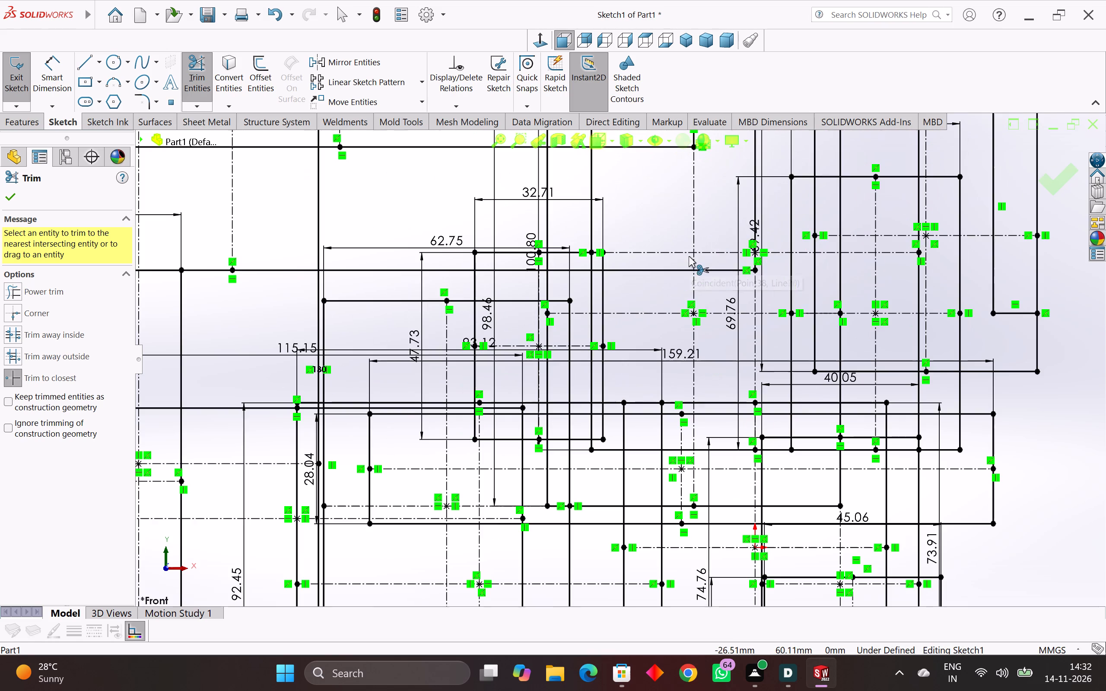
pyautogui.click(633, 403)
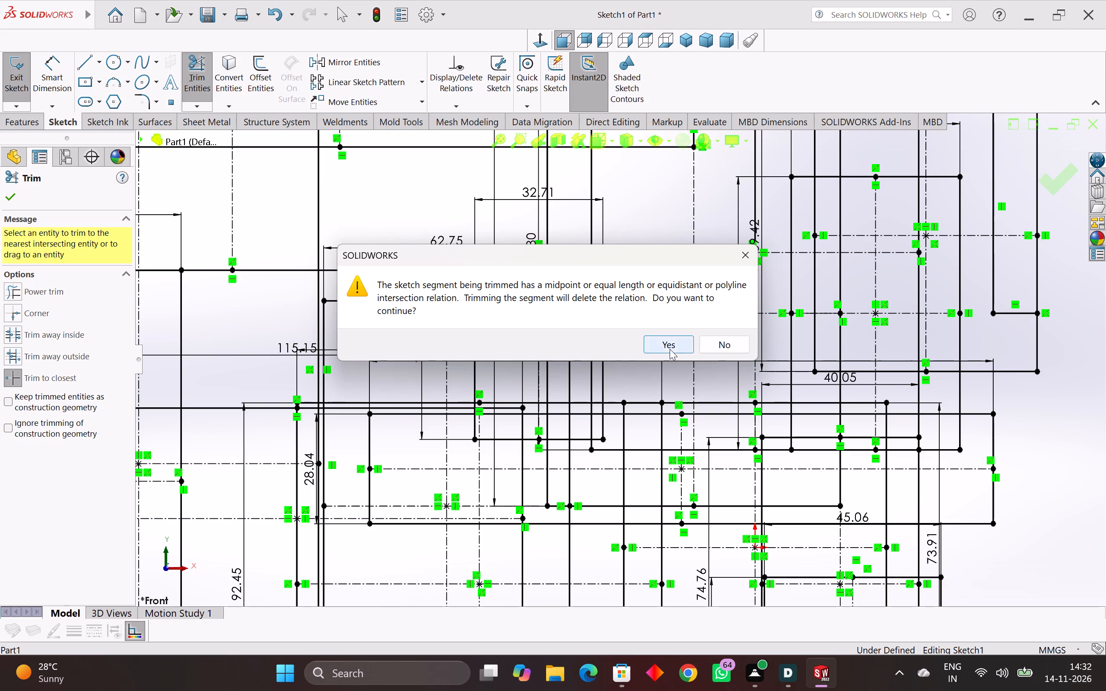
pyautogui.click(670, 349)
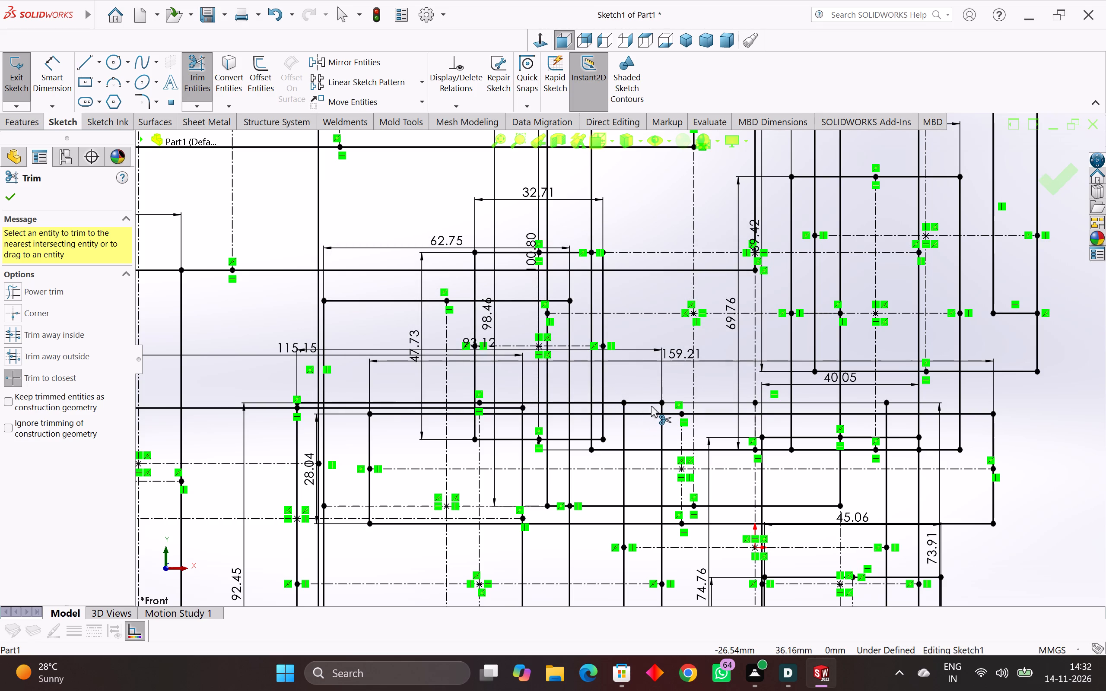
# Trim the 93 × 92 mm rectangle's top edge beyond the 67 mm rectangle's left side and between the 63 mm rectangle's left side and centerline.
pyautogui.click(650, 404)
pyautogui.click(665, 348)
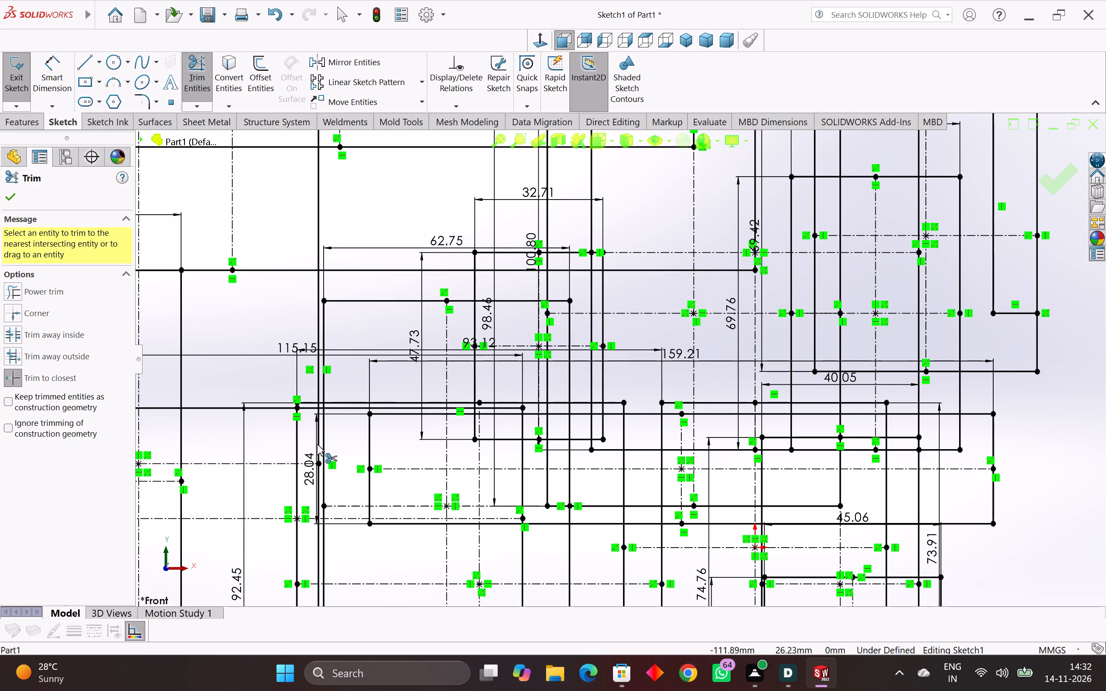
pyautogui.click(406, 404)
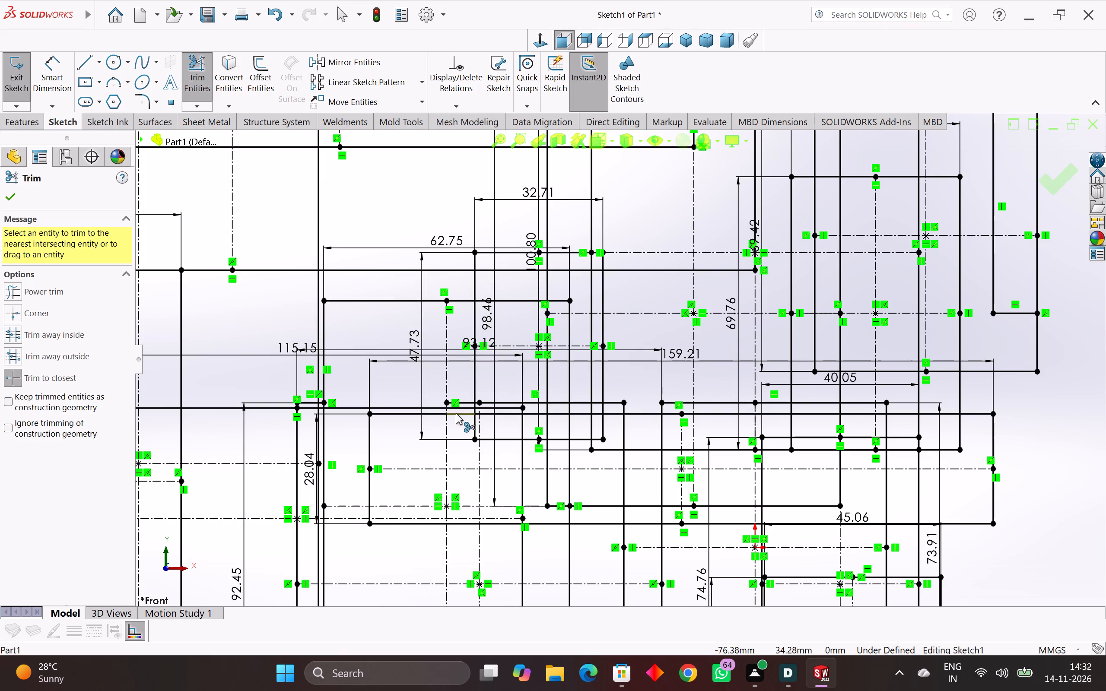
# Raise the system volume to 100.
pyautogui.press('F5')
pyautogui.press('F5')
pyautogui.press('F5')
pyautogui.press('F5')
pyautogui.press('F5')
pyautogui.press('F5')
pyautogui.press('F5')
pyautogui.press('F5')
pyautogui.press('F5')
pyautogui.press('F5')
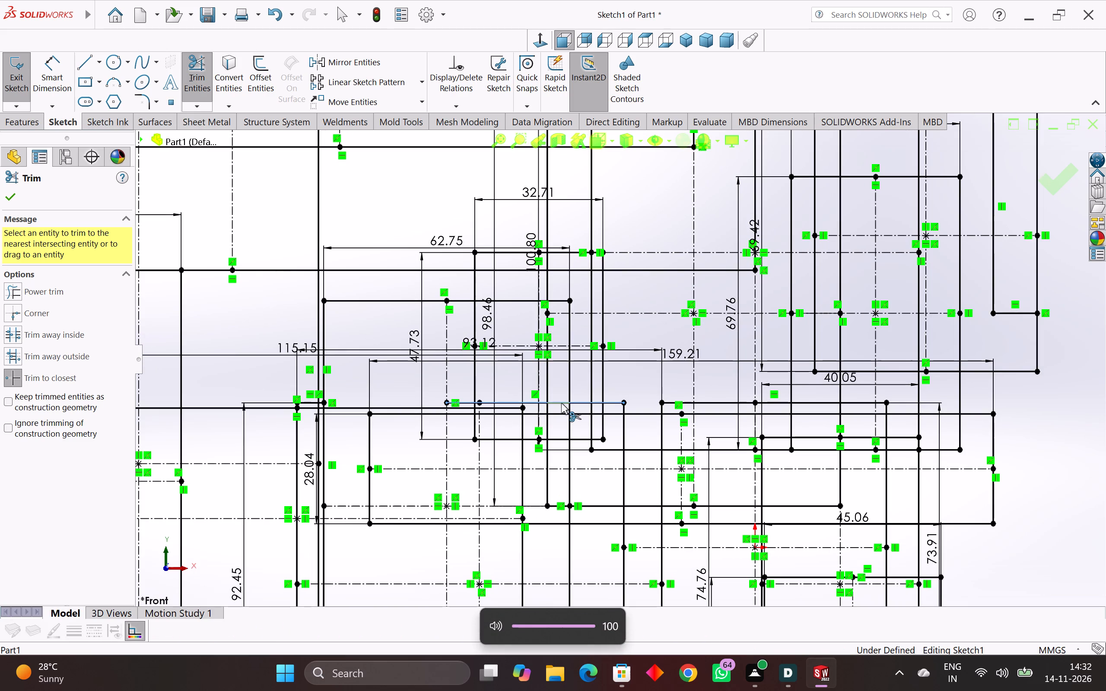
# Trim another piece of the 93 × 92 mm rectangle's top edge and the 33 × 48 mm rectangle's right side above that edge.
pyautogui.click(561, 403)
pyautogui.click(604, 401)
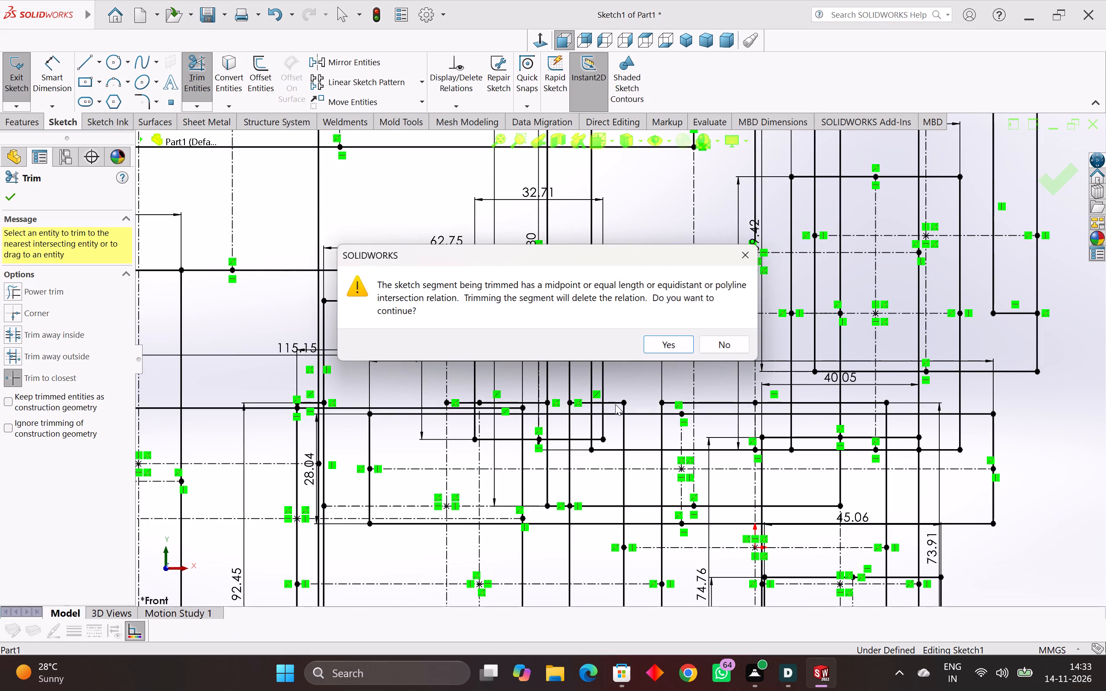
pyautogui.click(658, 340)
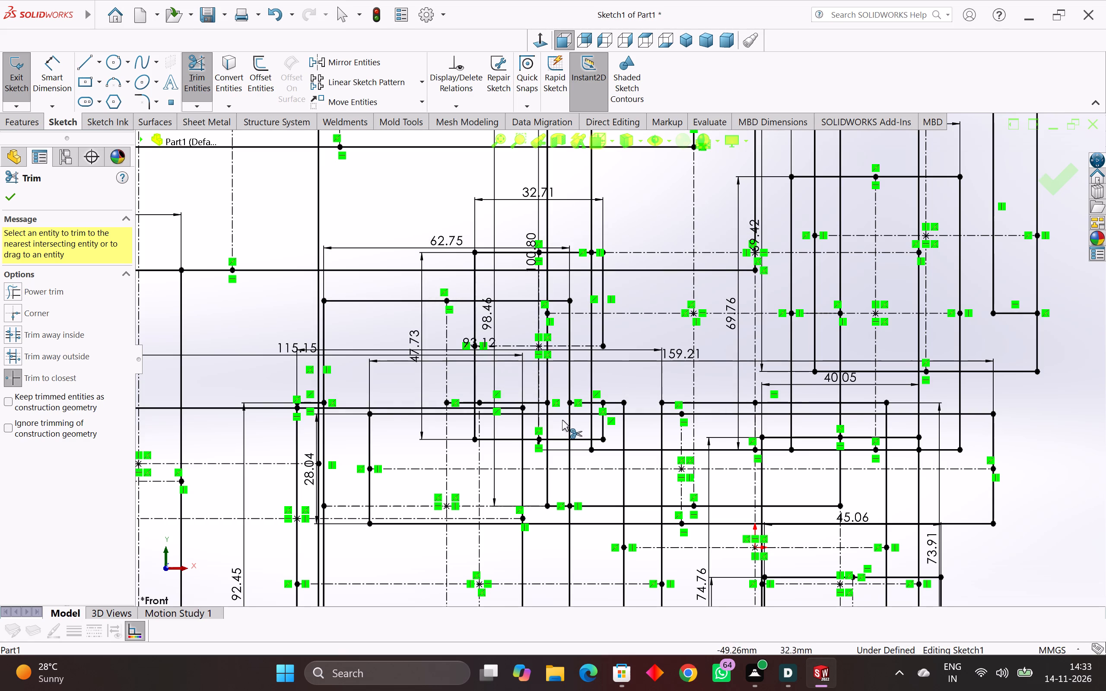
# Trim the 159 × 28 mm rectangle's top-edge pieces between the crossing vertical sides, and the 33 × 48 mm rectangle's right side below that edge.
pyautogui.click(563, 416)
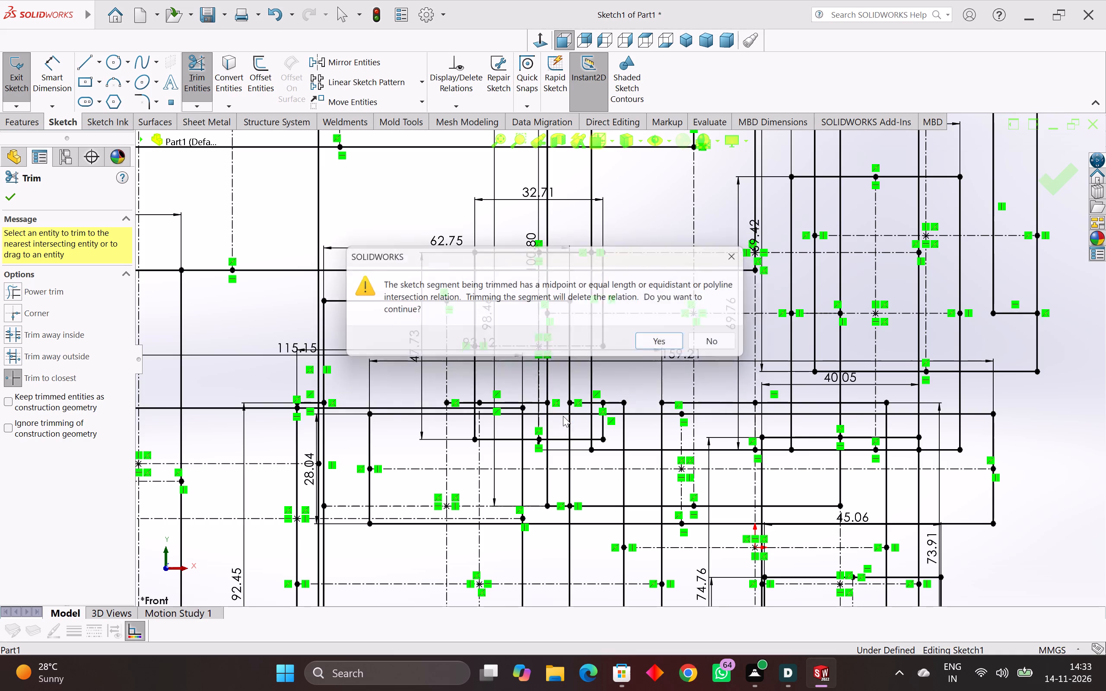
pyautogui.click(655, 345)
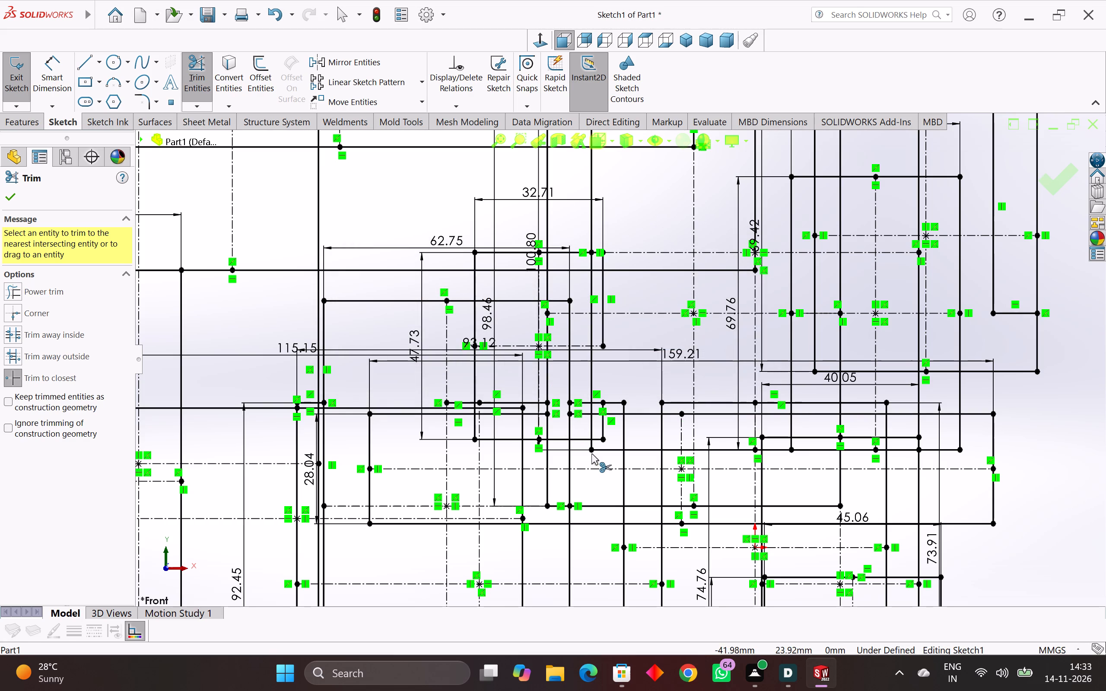
pyautogui.click(584, 413)
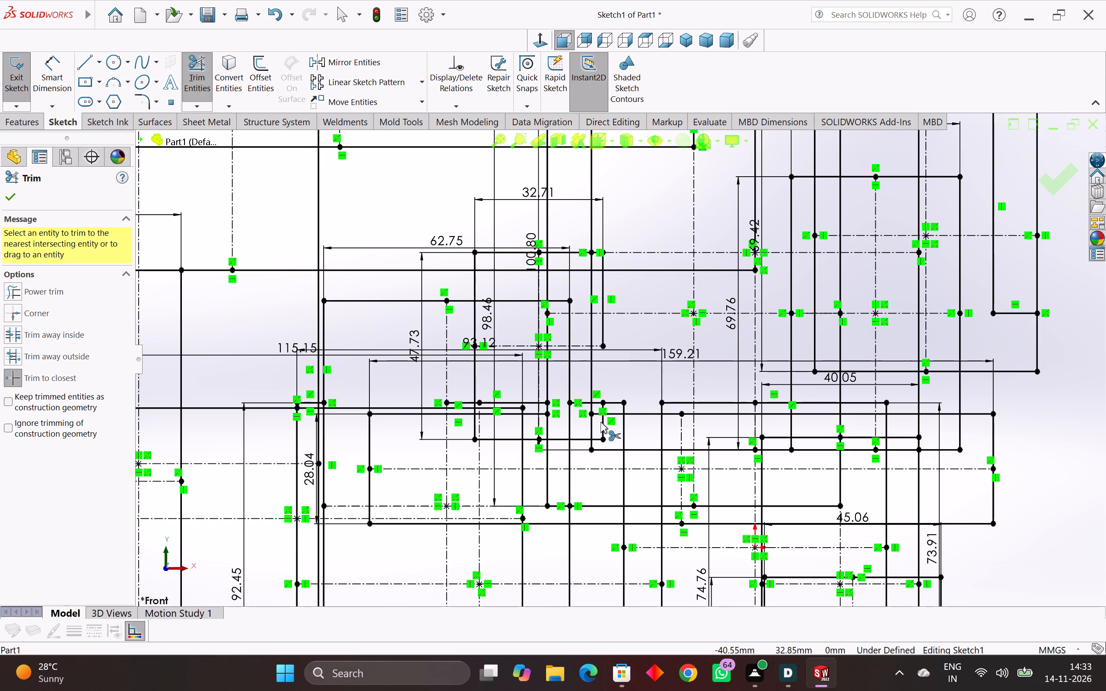
pyautogui.click(604, 422)
pyautogui.click(610, 413)
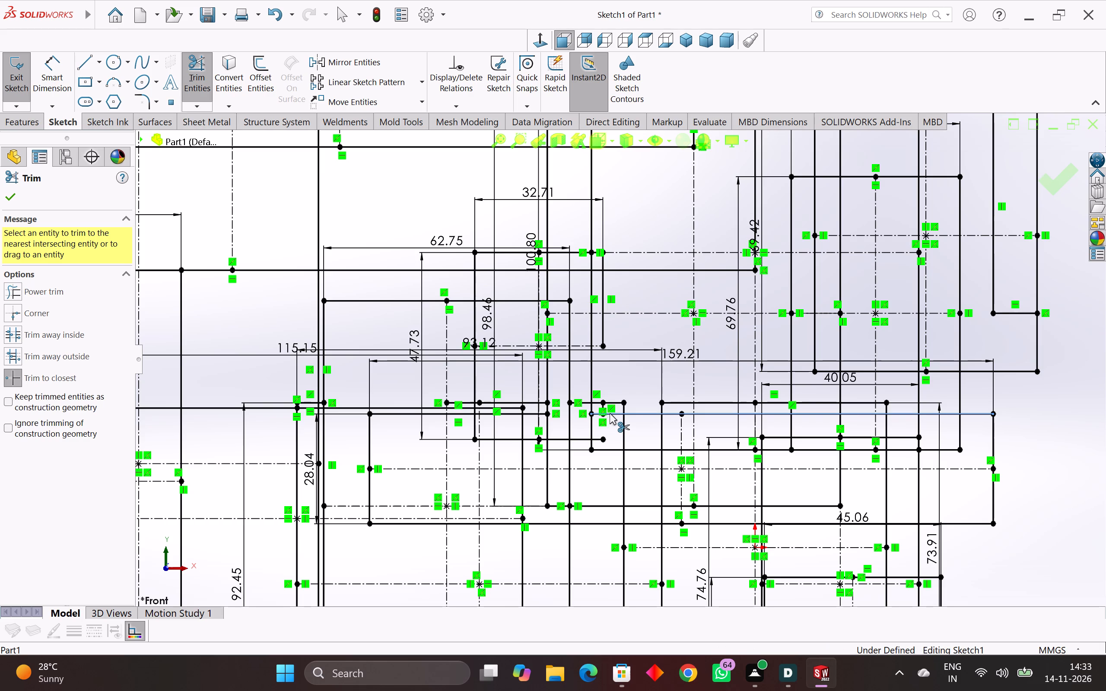
pyautogui.click(640, 415)
# Trim away the remaining piece of the 63 × 105 mm rectangle's bottom edge between the two vertical centerlines.
pyautogui.scroll(9, 633, 446)
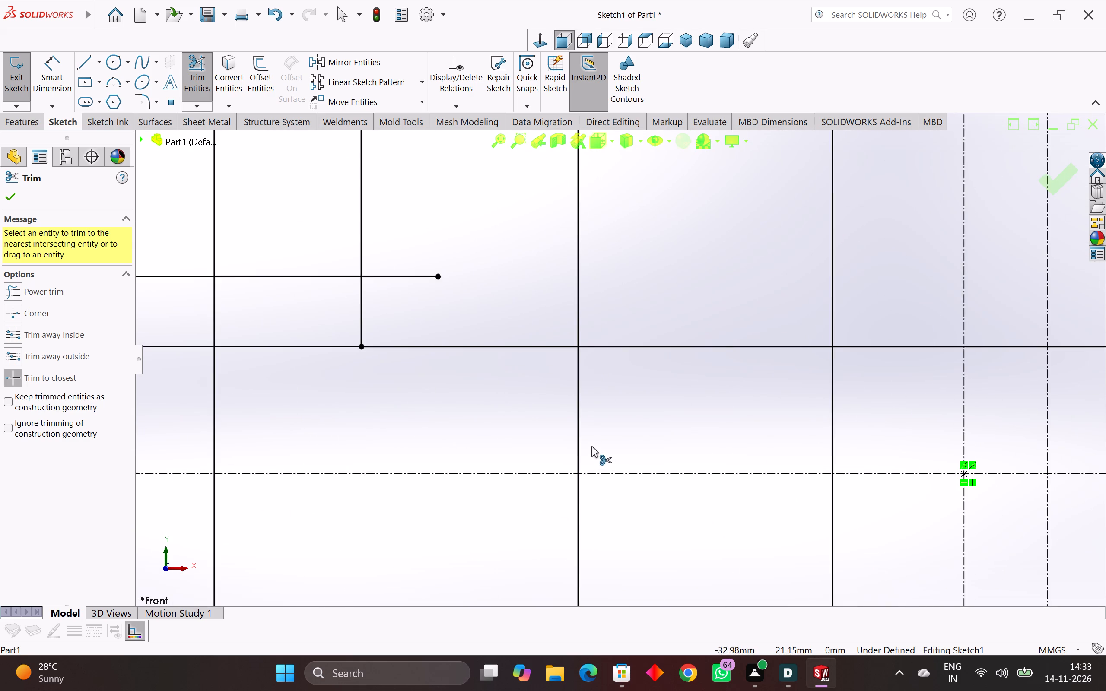
pyautogui.scroll(-1, 591, 446)
pyautogui.scroll(-6, 480, 425)
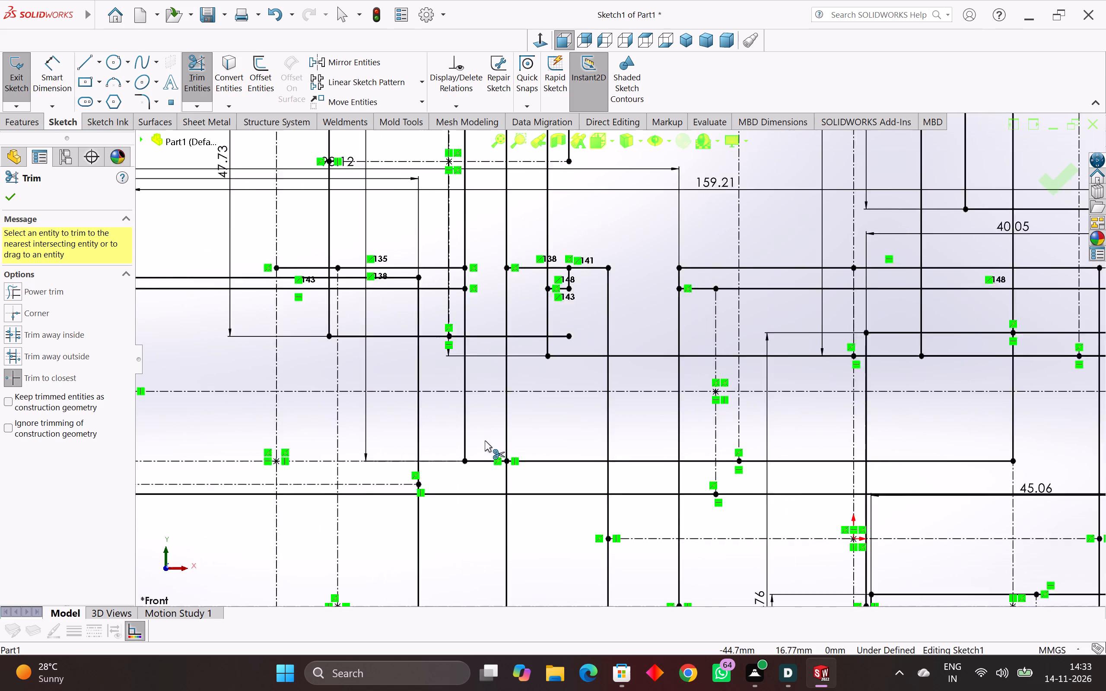
pyautogui.scroll(-1, 485, 441)
pyautogui.scroll(3, 518, 452)
pyautogui.scroll(-7, 521, 445)
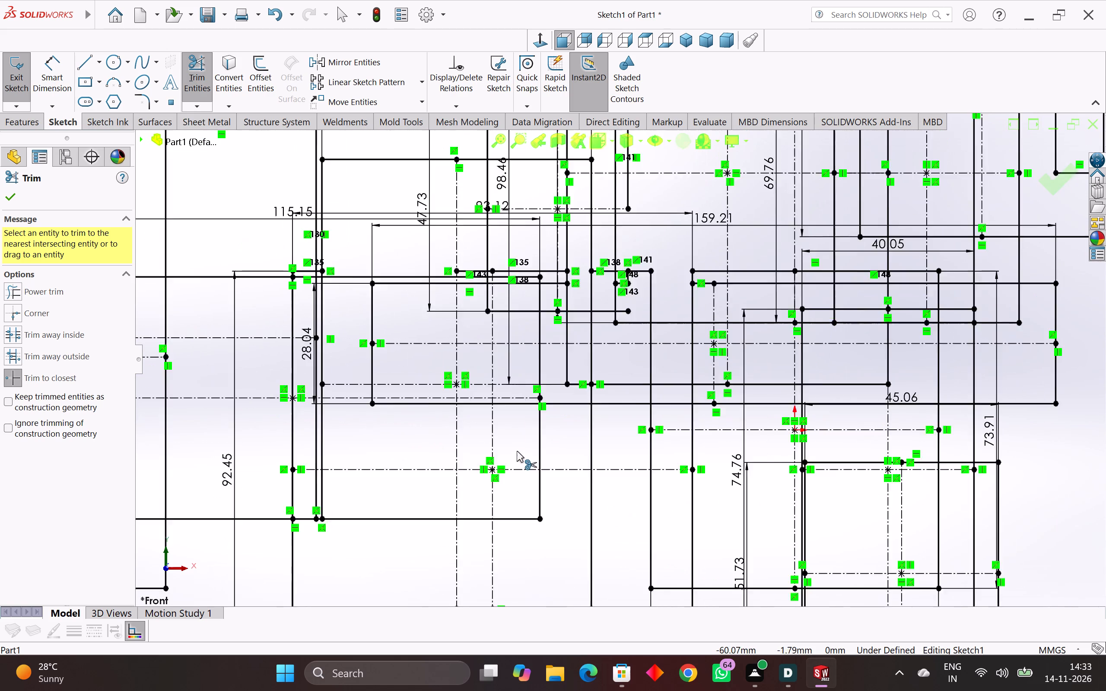
pyautogui.scroll(-6, 514, 449)
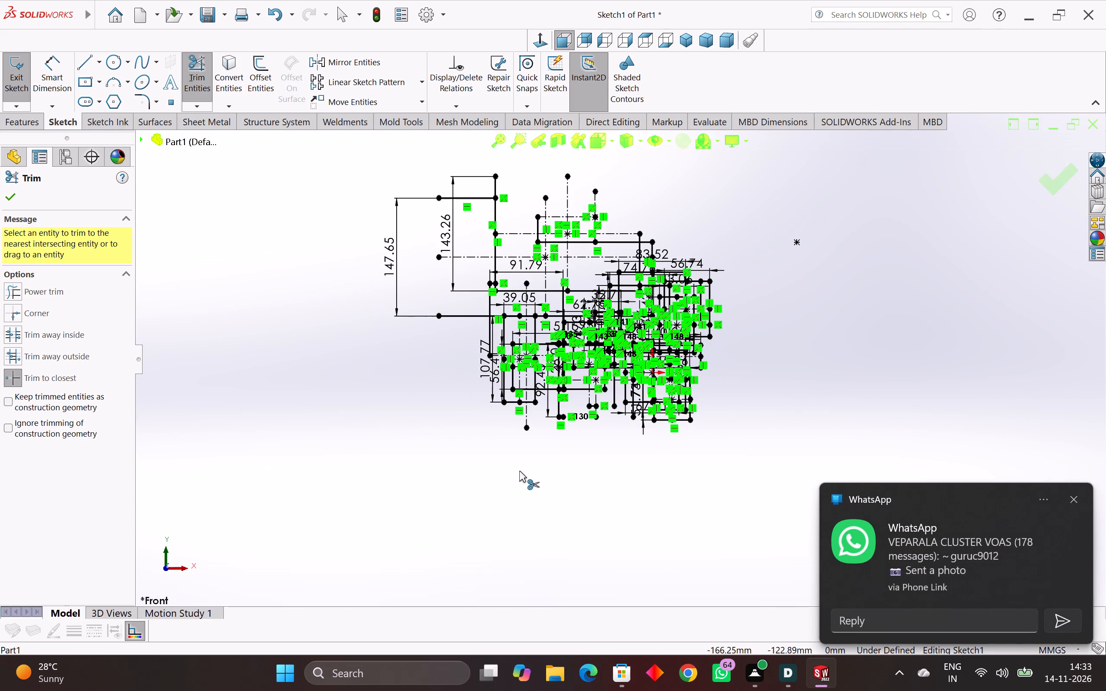
pyautogui.scroll(5, 559, 454)
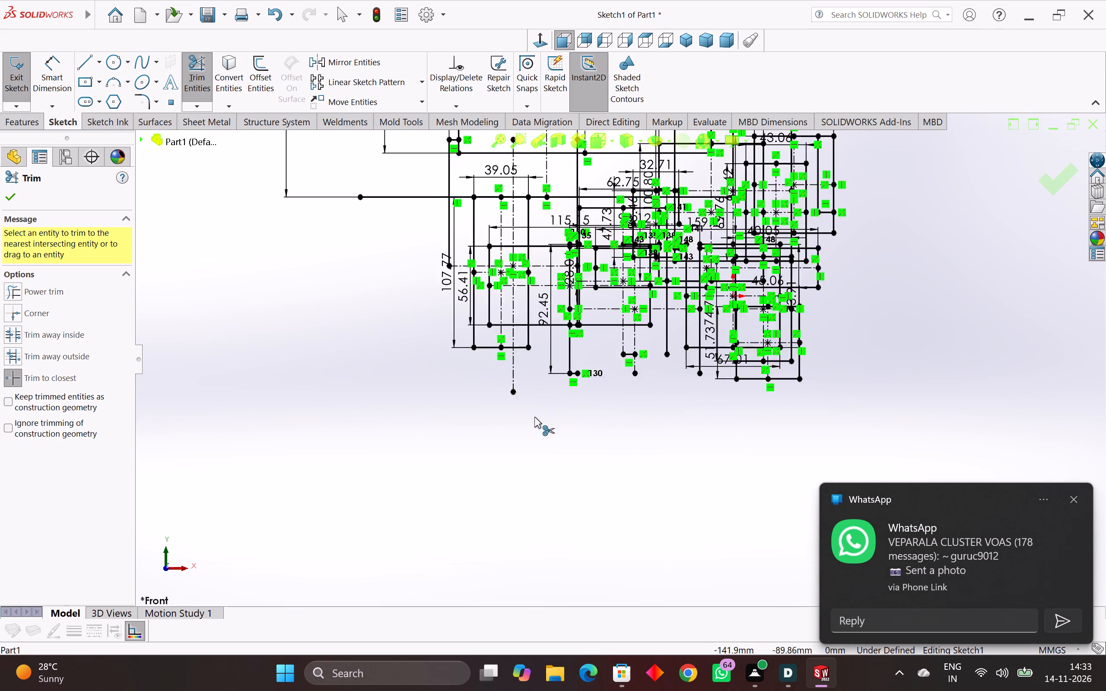
pyautogui.click(709, 293)
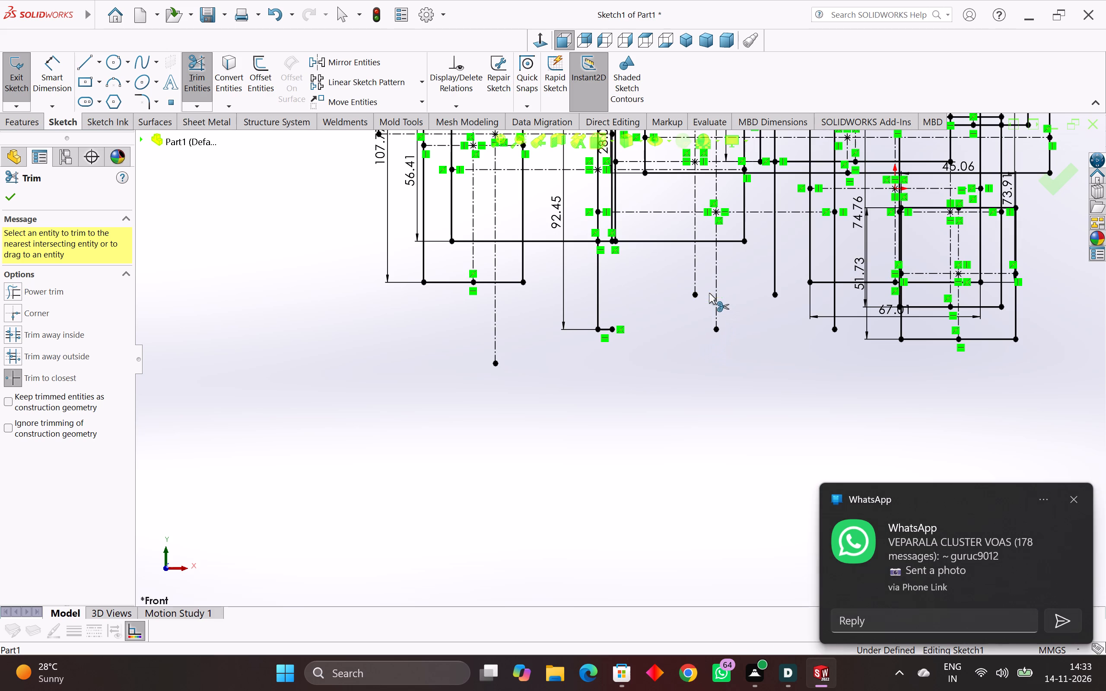
# Trim the 93 × 92 mm rectangle's vertical centerline back to the 115 × 56 mm rectangle's bottom edge.
pyautogui.click(715, 300)
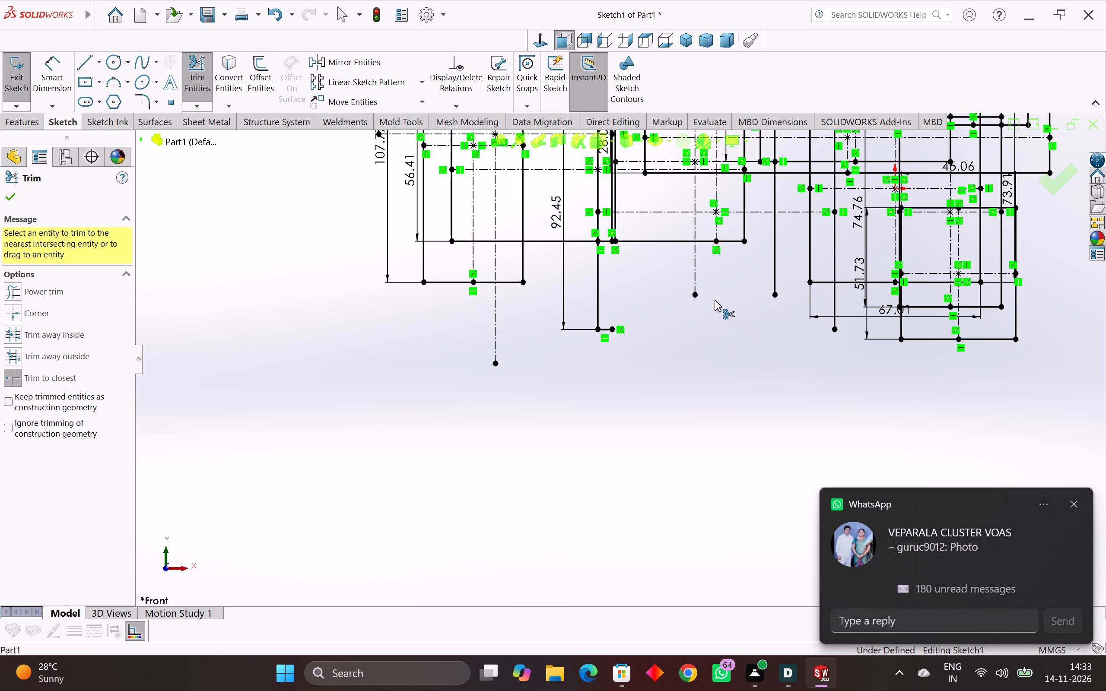
# Trim the 115 × 56 mm rectangle's bottom edge between the 63 × 105 mm rectangle's left side and vertical centerline, accepting the relation deletion.
pyautogui.click(674, 244)
pyautogui.click(667, 347)
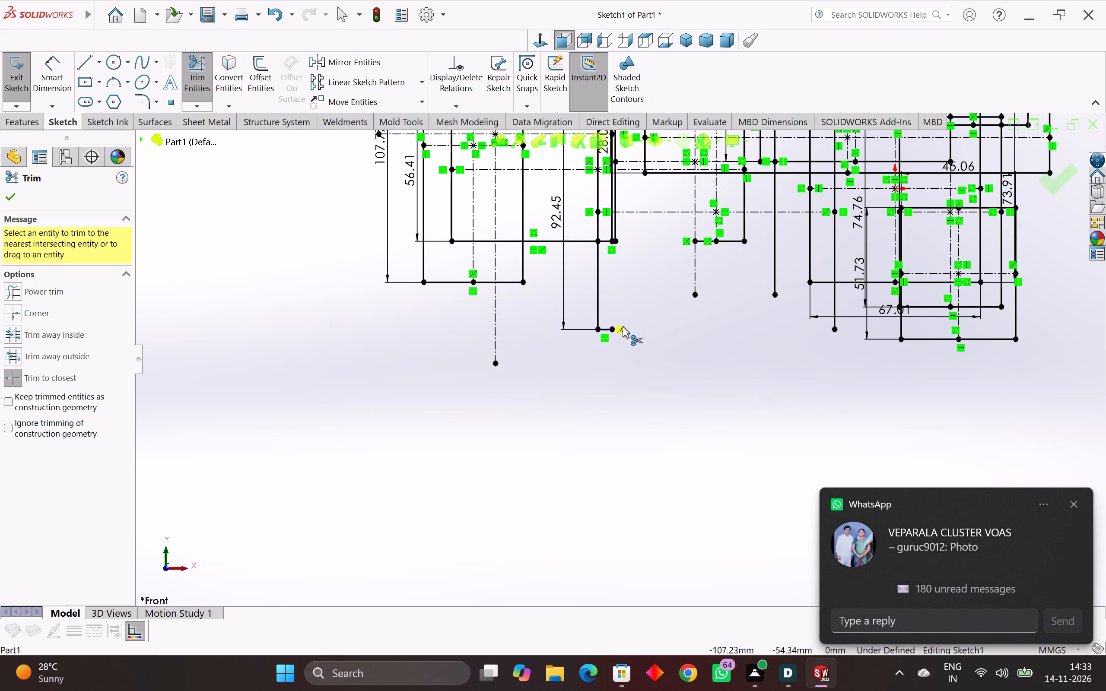
# Trim the 93 × 92 mm rectangle's remaining bottom-edge piece and its left side below the 115 × 56 mm rectangle, accepting relation and dimension deletion.
pyautogui.click(606, 330)
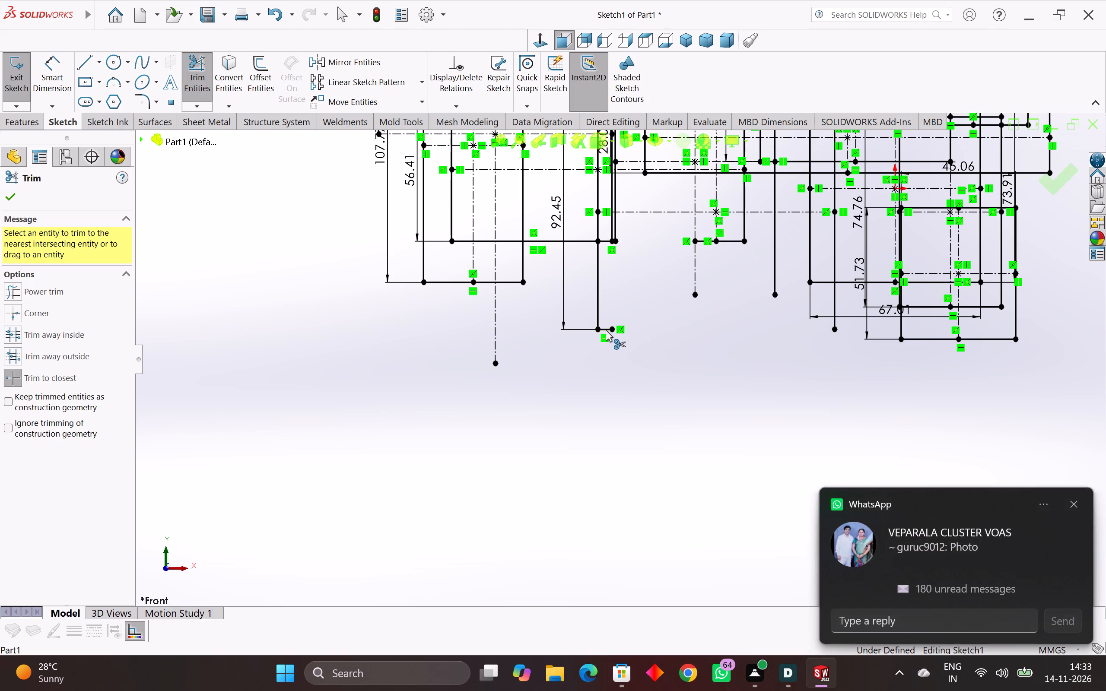
pyautogui.click(598, 309)
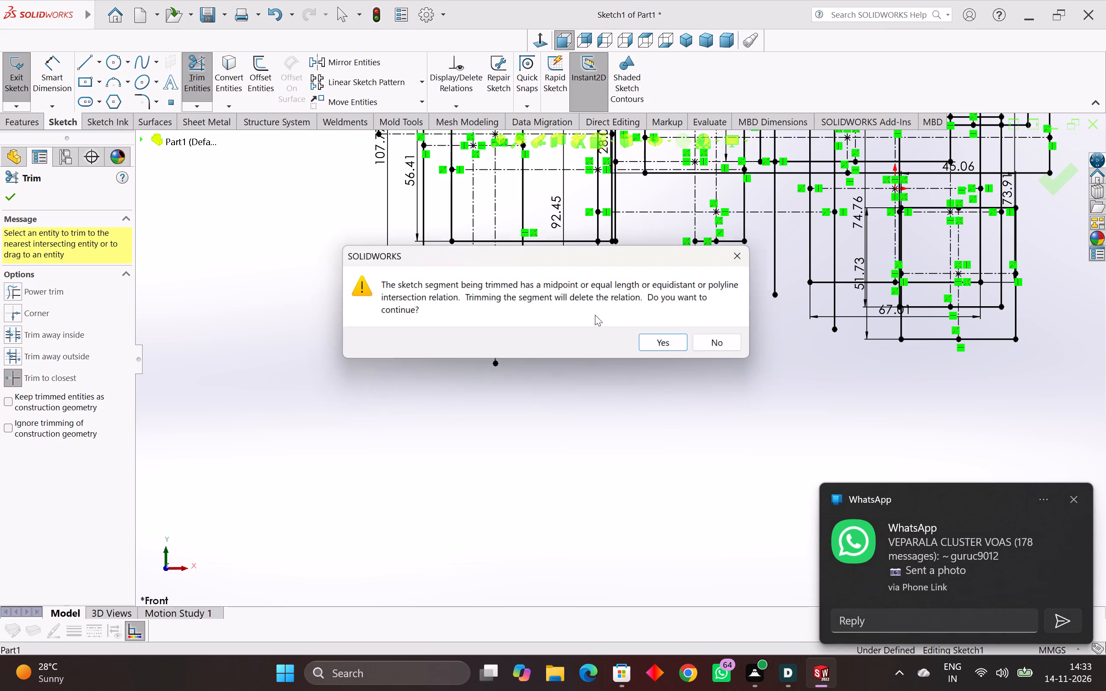
pyautogui.click(656, 339)
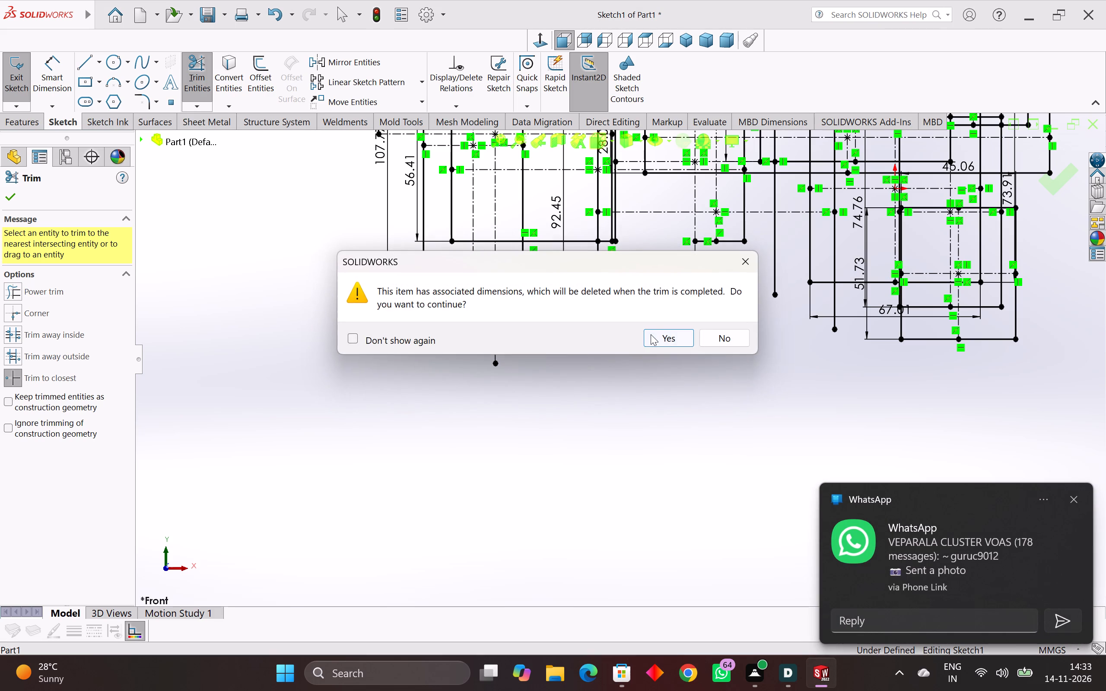
pyautogui.click(651, 334)
# Trim the 115 × 56 mm rectangle's bottom edge between the 39 × 108 mm rectangle's right side and the 93 × 92 mm rectangle's left side.
pyautogui.click(580, 241)
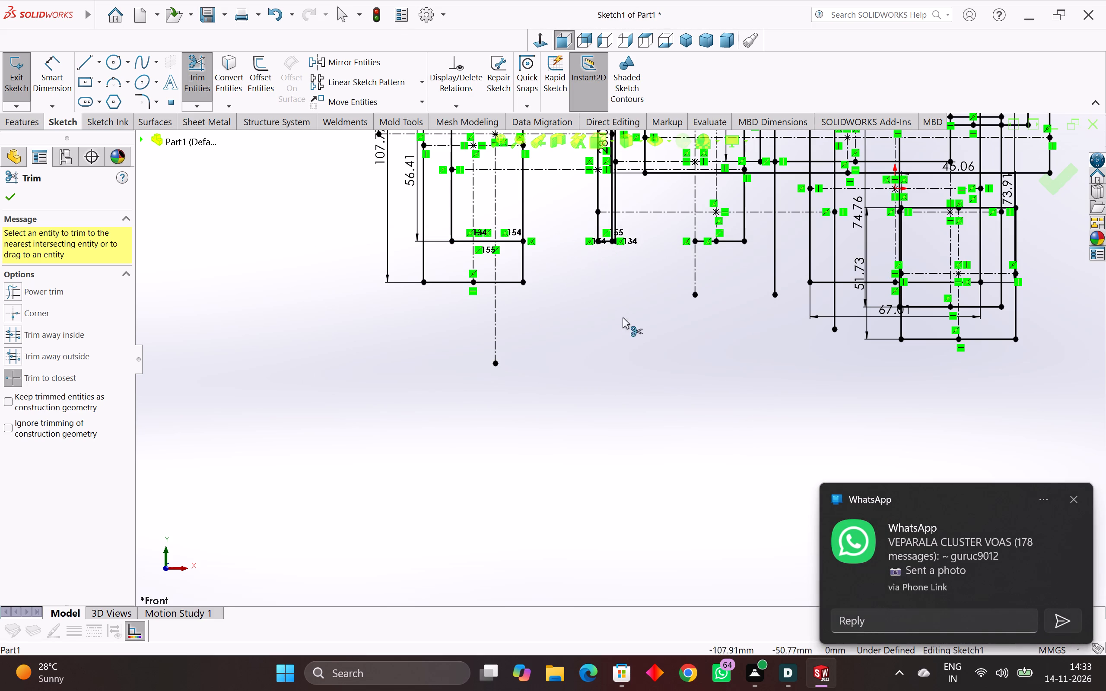
# Trim the two short pieces of the 115 × 56 mm rectangle's bottom edge between the left sides of the 93 × 92 and 63 × 105 mm rectangles.
pyautogui.scroll(8, 615, 263)
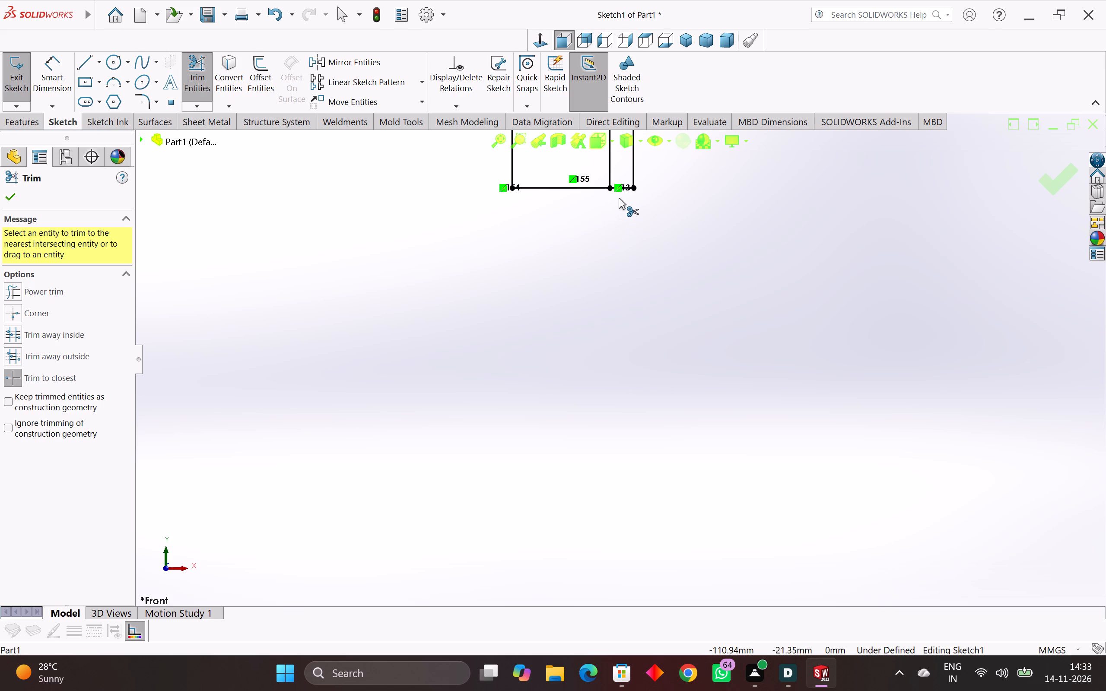
pyautogui.click(623, 188)
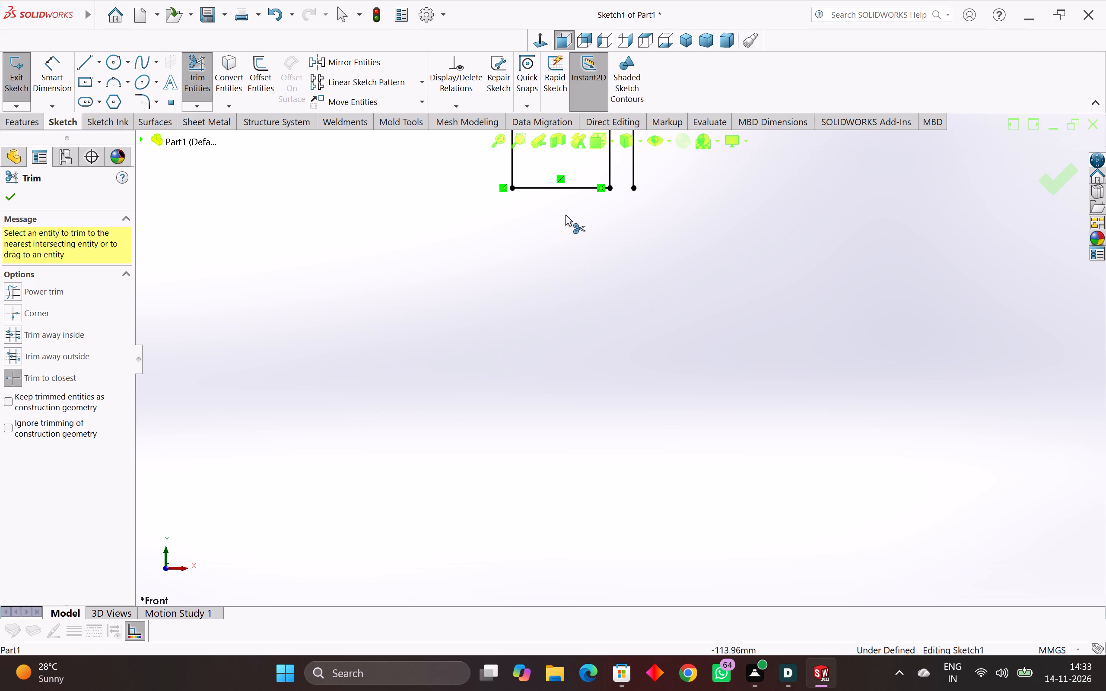
pyautogui.click(568, 189)
# Trim away all three pieces of the 39 × 108 mm rectangle's bottom edge, accepting the relation deletion.
pyautogui.scroll(-4, 489, 355)
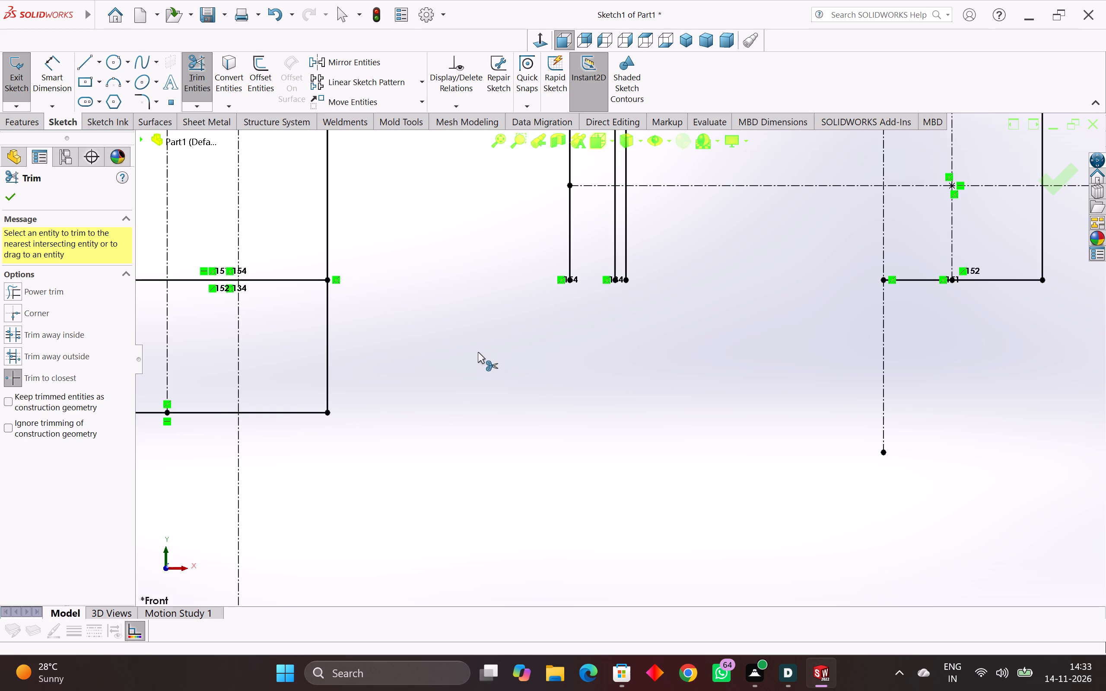
pyautogui.scroll(-4, 477, 352)
pyautogui.scroll(7, 427, 393)
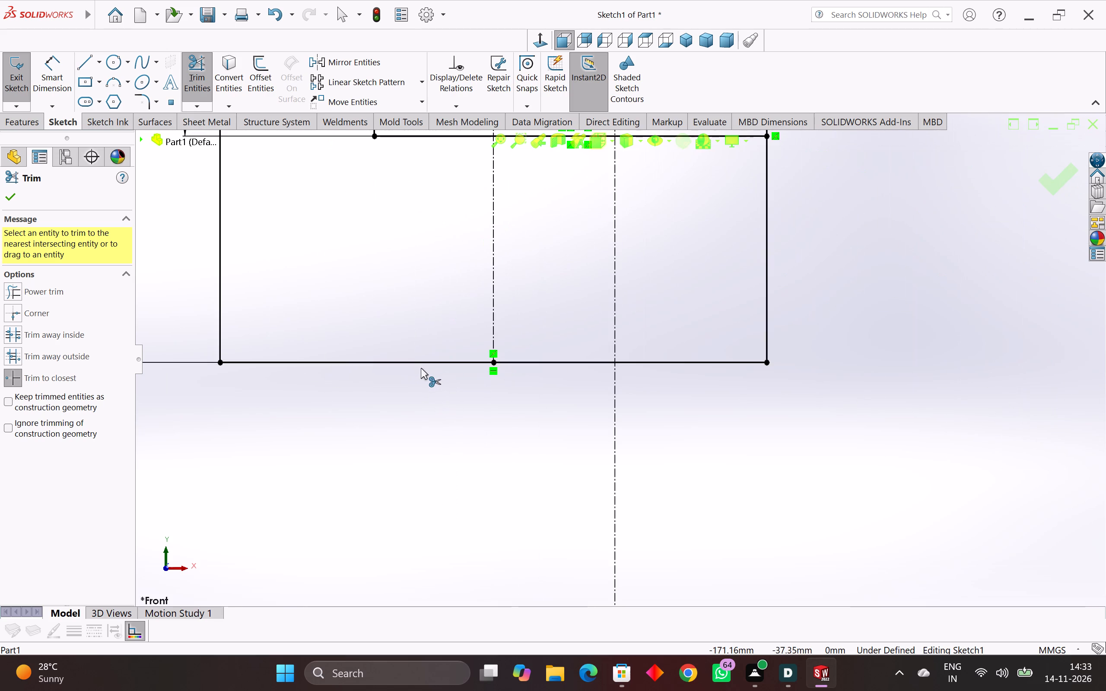
pyautogui.click(421, 362)
pyautogui.click(661, 344)
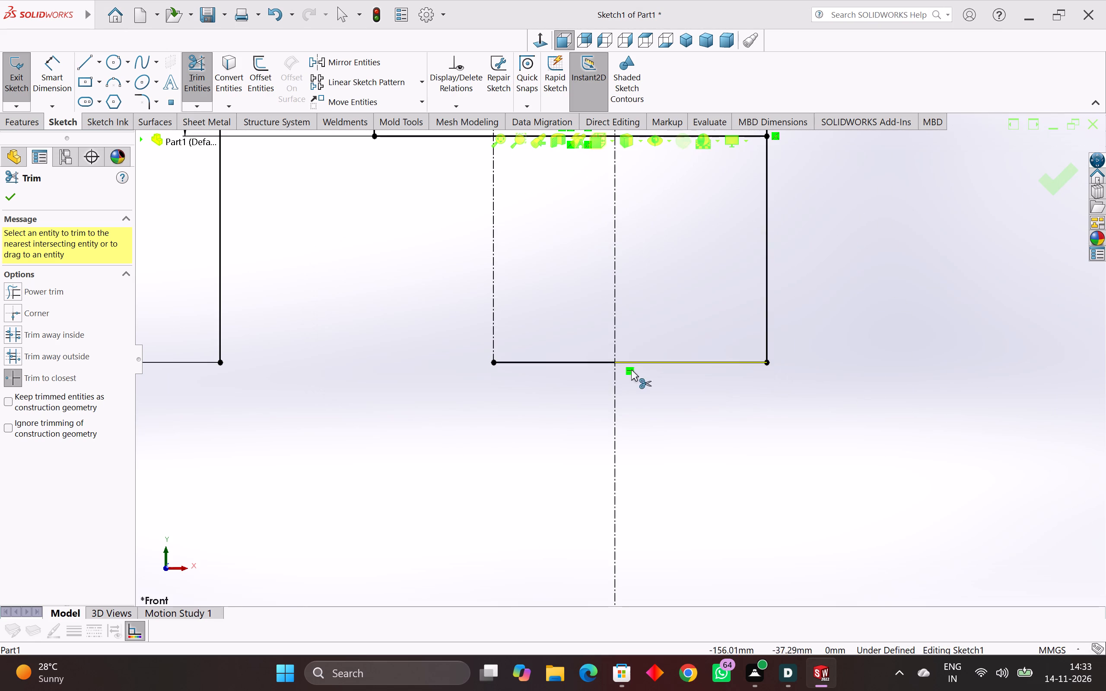
pyautogui.click(565, 361)
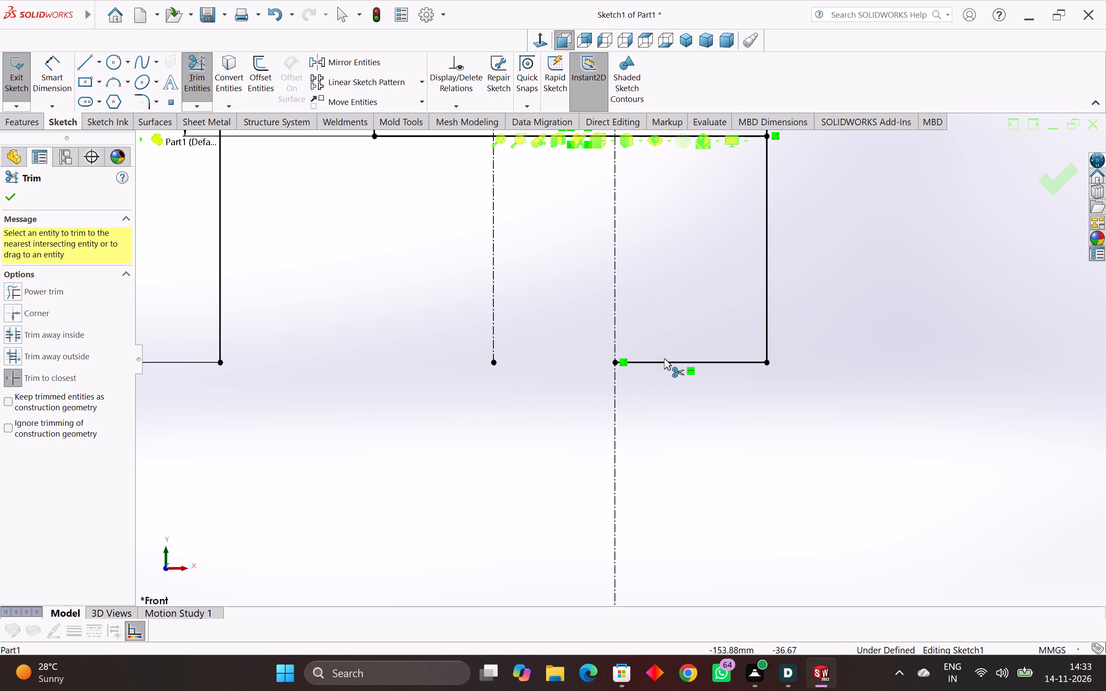
pyautogui.click(664, 358)
pyautogui.click(665, 362)
# Trim the 39 × 108 mm rectangle's right side below the 115 × 56 mm rectangle's bottom edge, accepting the relation deletion.
pyautogui.scroll(-4, 677, 369)
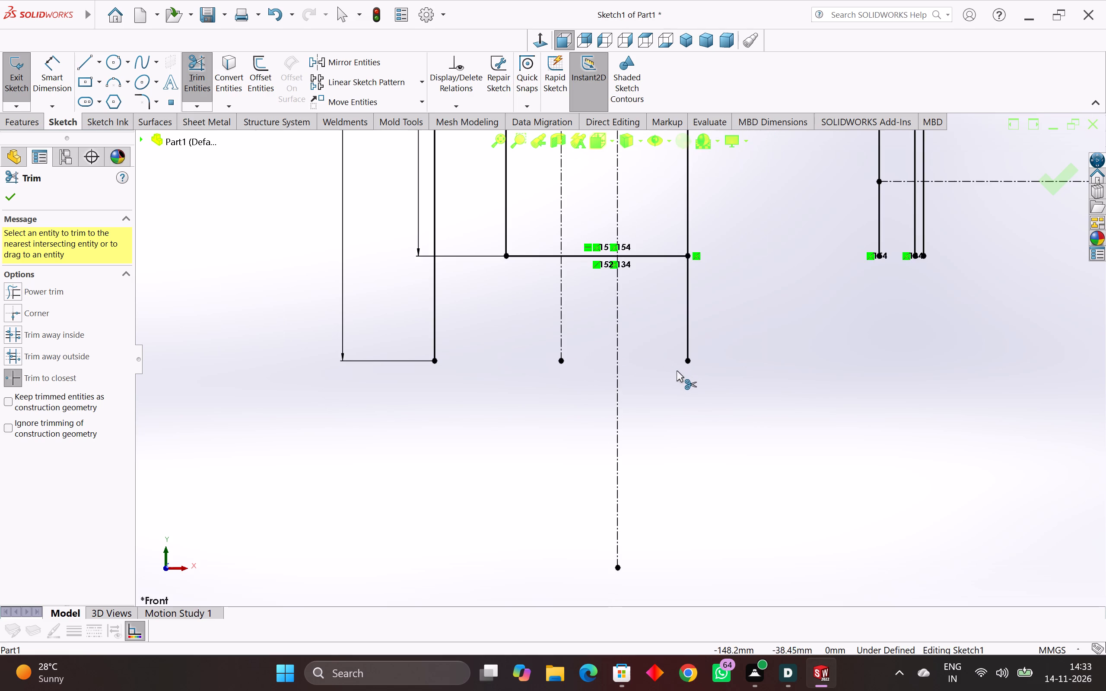
pyautogui.scroll(3, 665, 299)
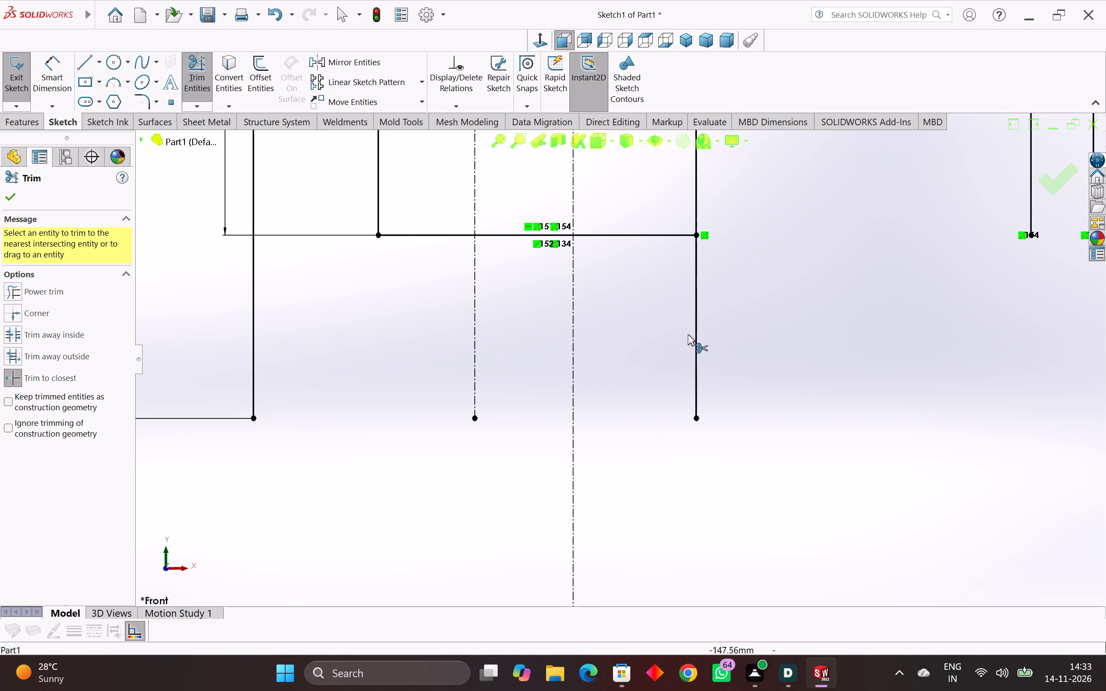
pyautogui.click(698, 348)
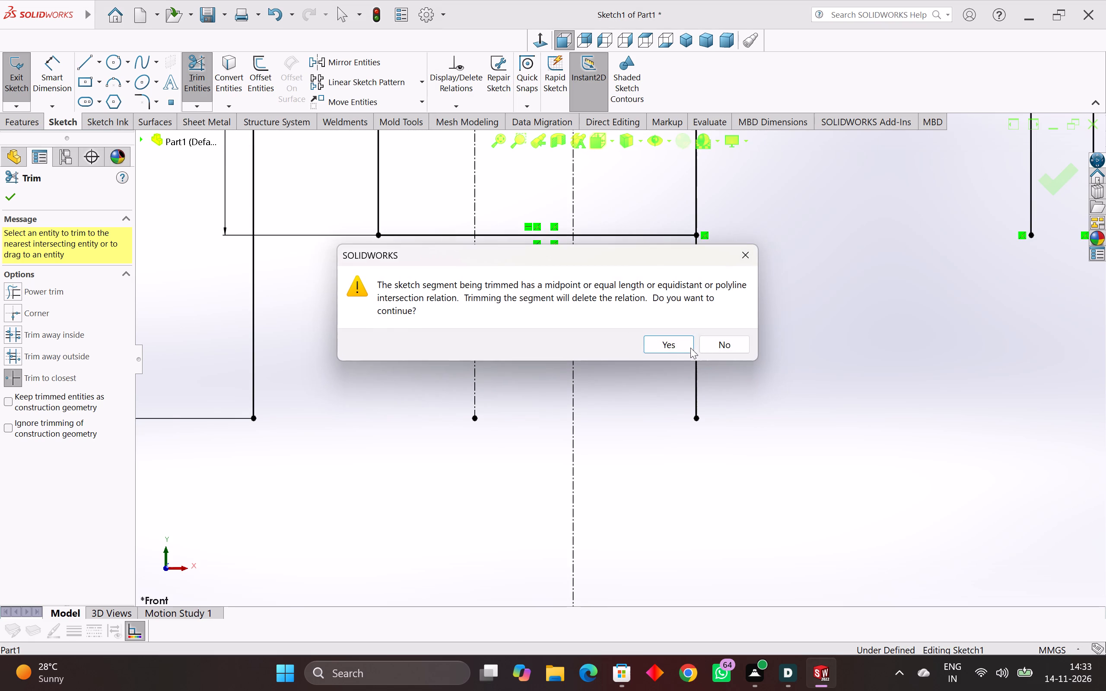
pyautogui.click(671, 343)
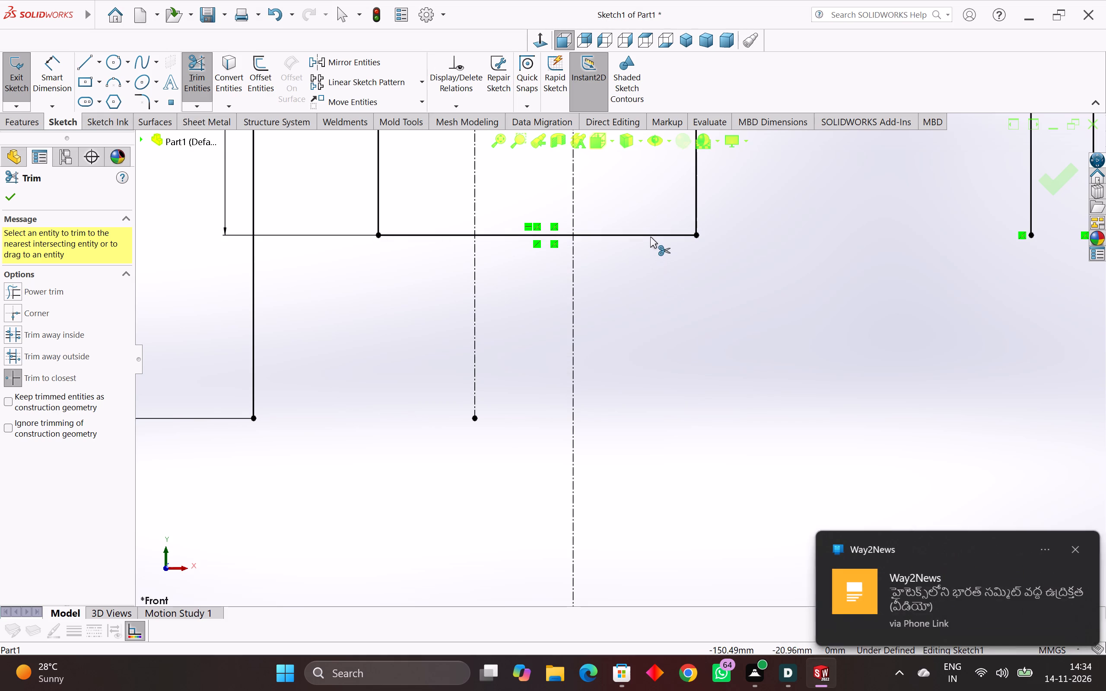
# Trim the 115 × 56 mm rectangle's remaining bottom edge between its left side and the 39 × 108 mm rectangle's right side.
pyautogui.click(654, 234)
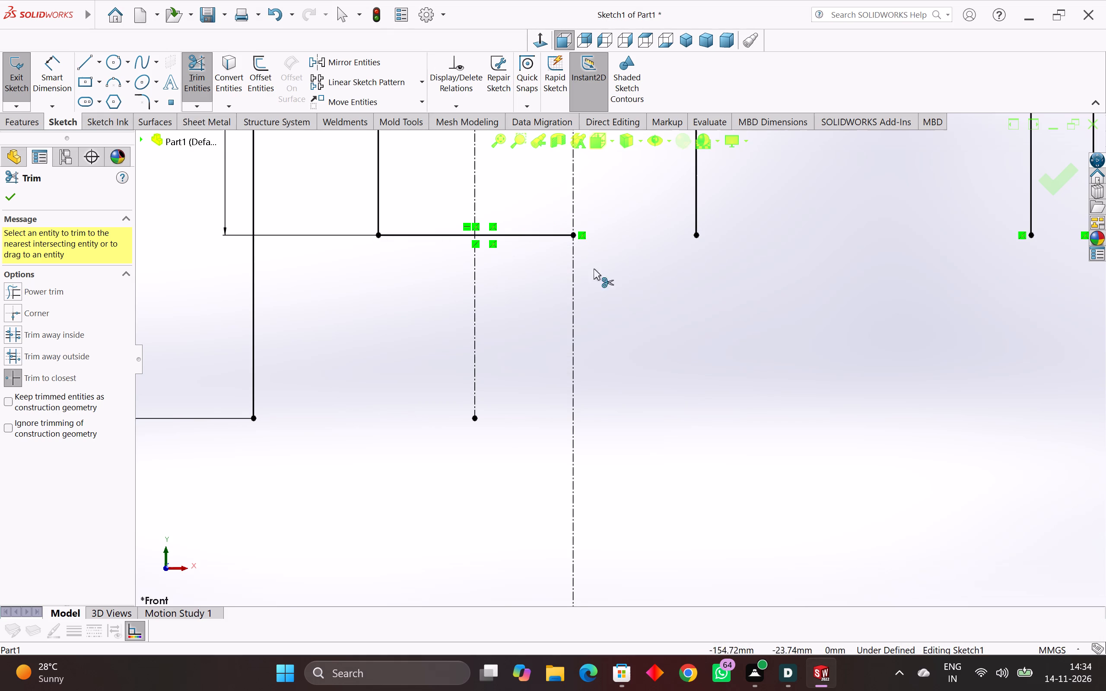
pyautogui.click(548, 233)
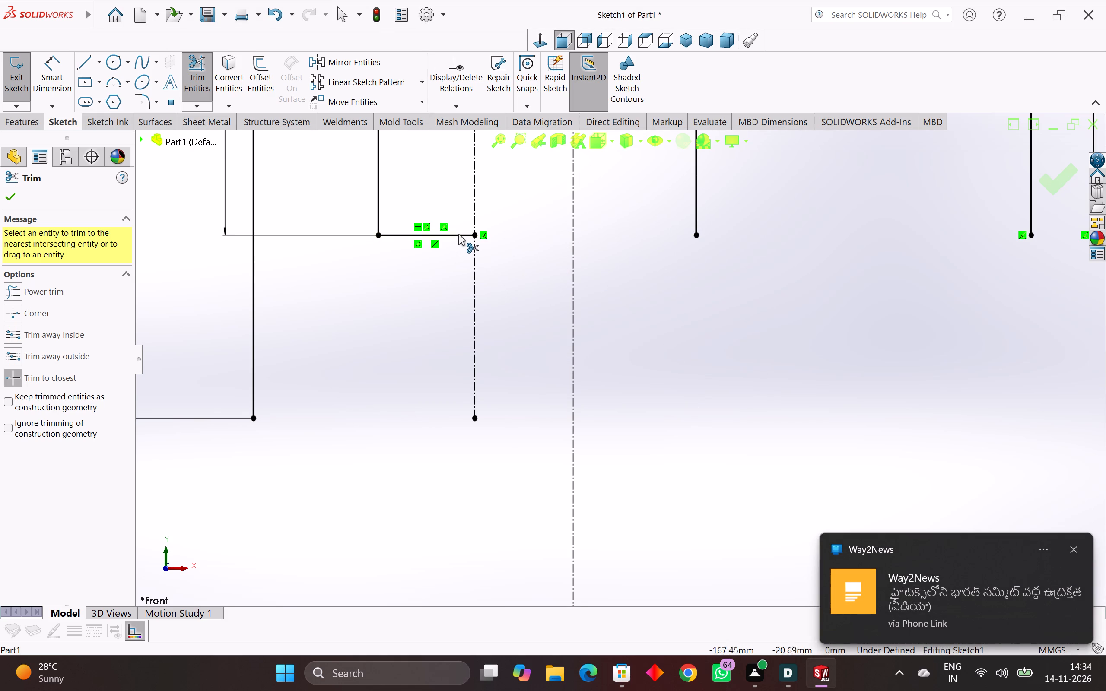
pyautogui.click(458, 234)
# Trim the 39 × 108 mm rectangle's left side below its horizontal centerline, accepting the relation and dimension deletion.
pyautogui.scroll(-5, 411, 244)
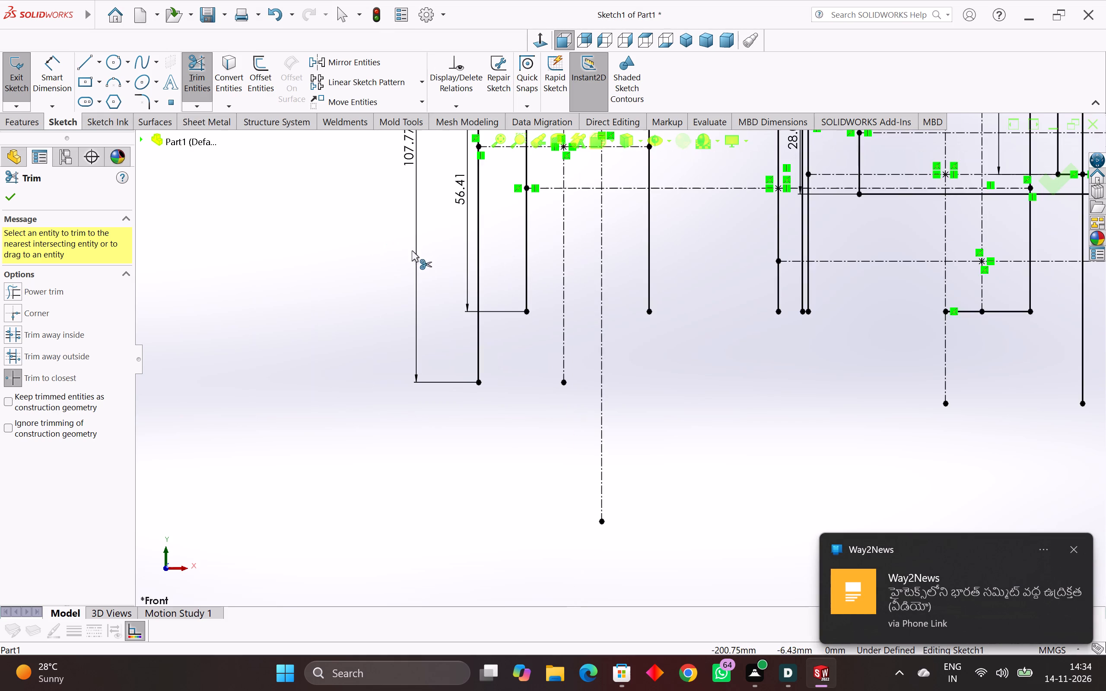
pyautogui.scroll(3, 459, 346)
pyautogui.click(518, 378)
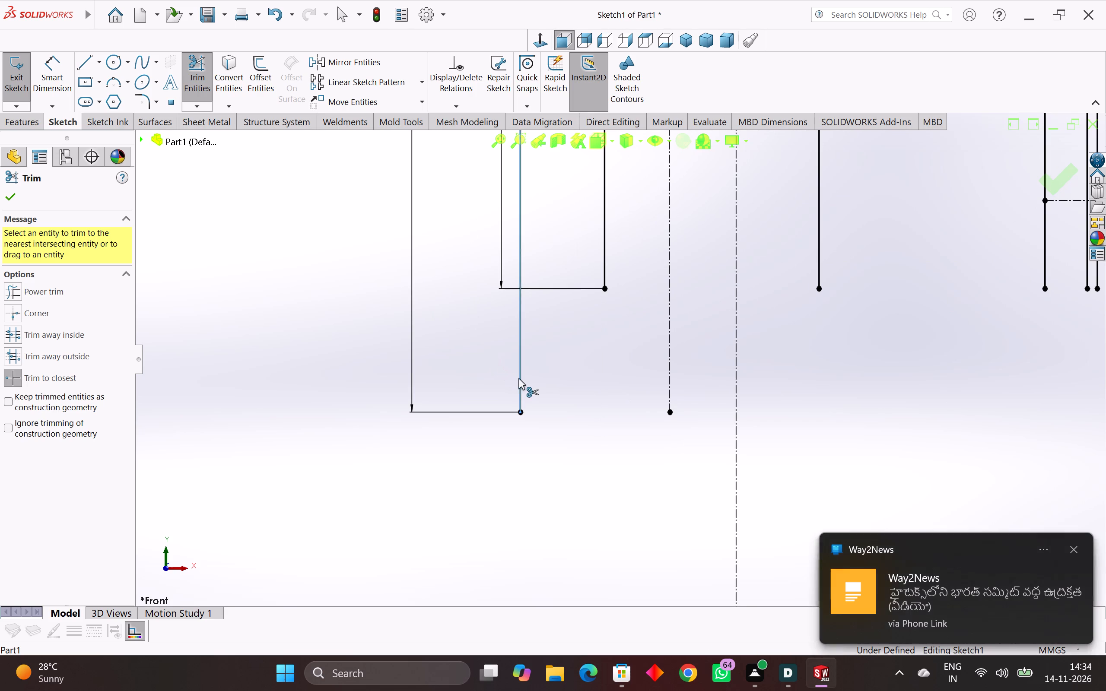
pyautogui.click(661, 342)
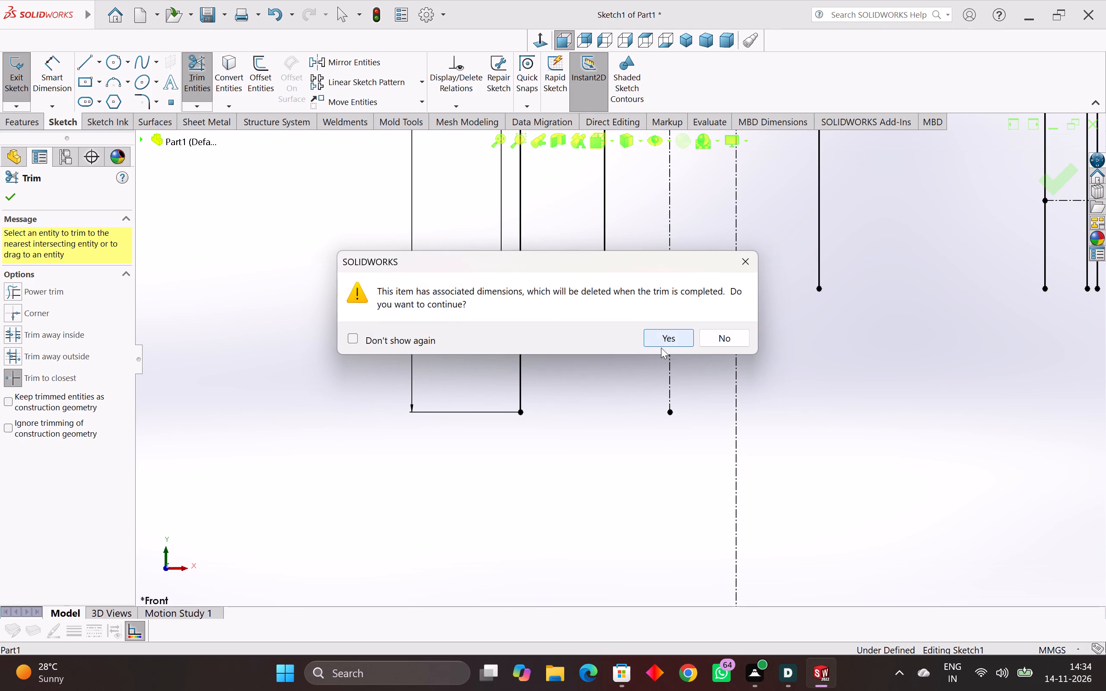
pyautogui.click(667, 336)
# Trim the 115 × 56 mm rectangle's left side below its horizontal centerline, accepting the relation and dimension deletion.
pyautogui.scroll(-4, 566, 318)
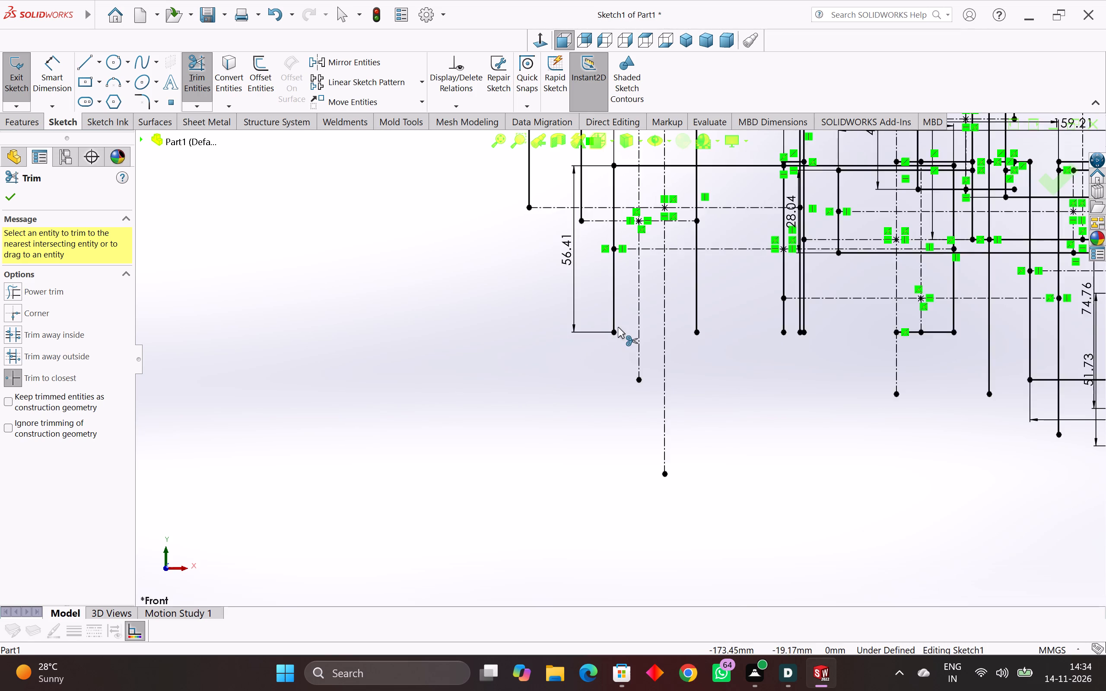
pyautogui.scroll(4, 618, 327)
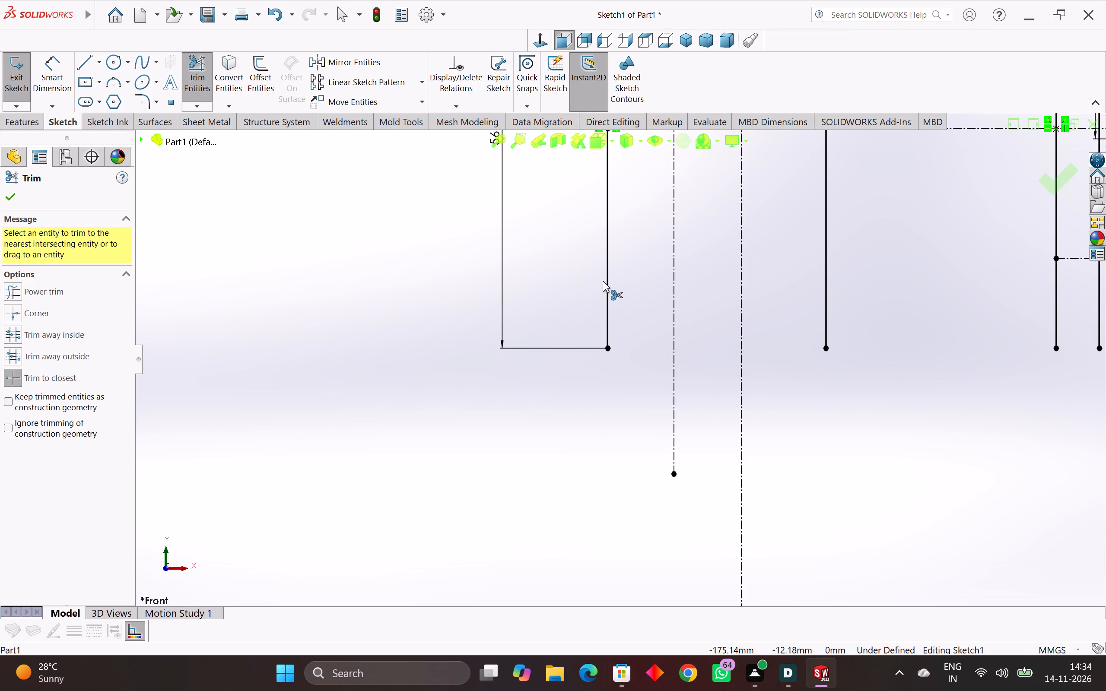
pyautogui.click(607, 286)
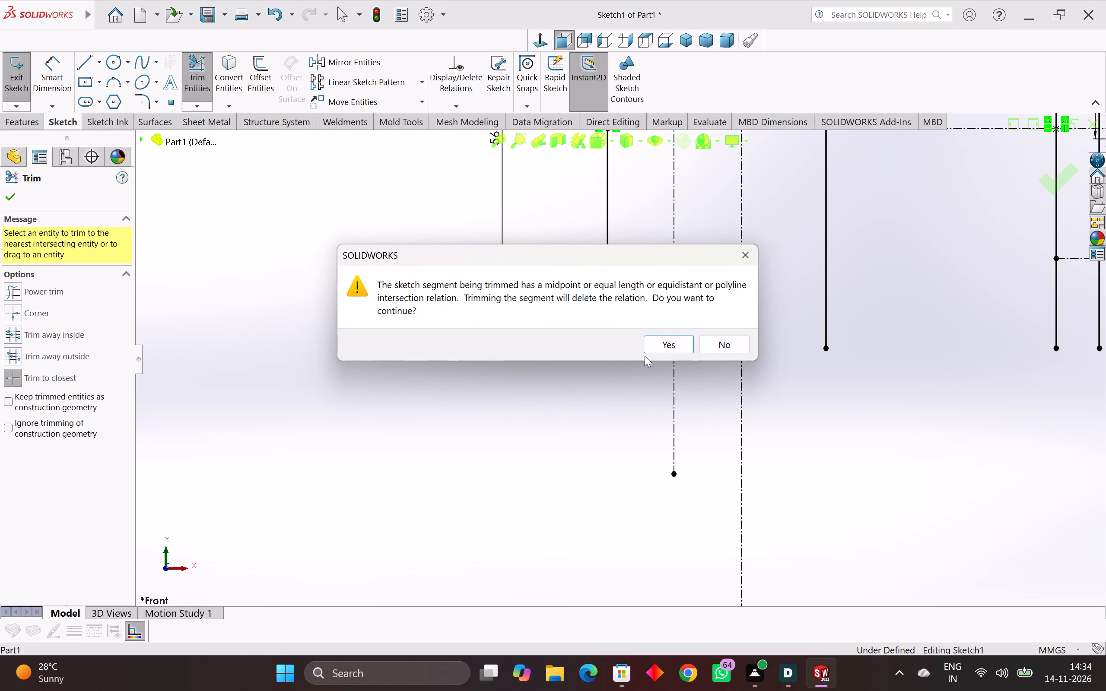
pyautogui.click(654, 346)
pyautogui.click(652, 344)
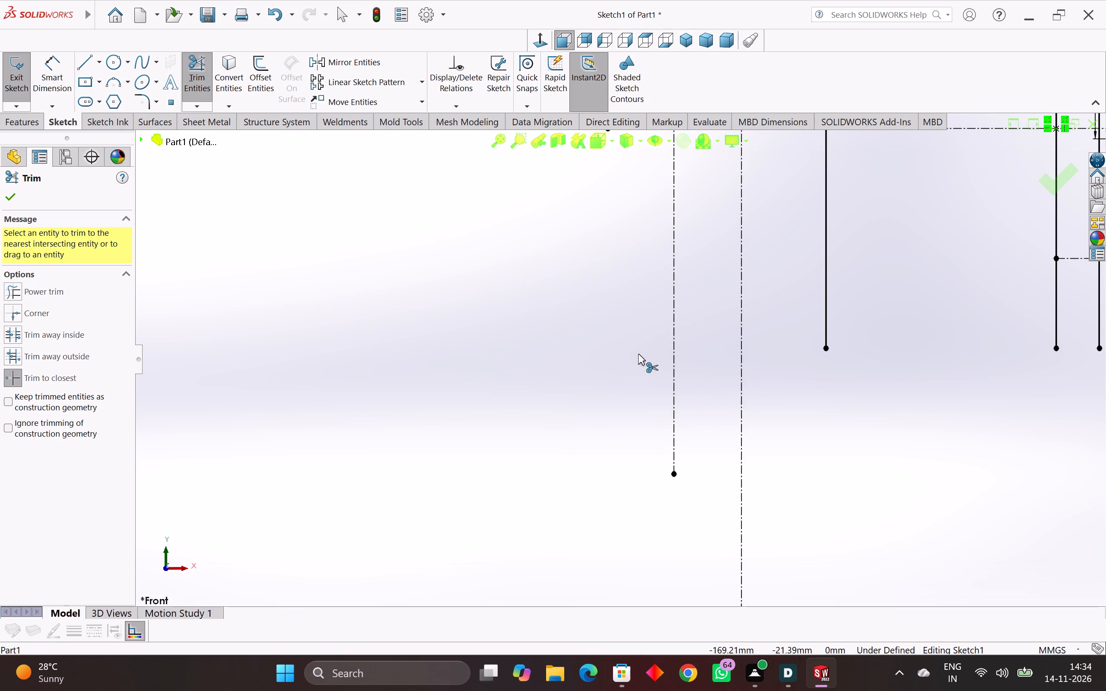
# Trim the 93 × 92 mm rectangle's horizontal centerline between the 63 × 105 mm rectangle's left side and vertical centerline.
pyautogui.scroll(-4, 638, 354)
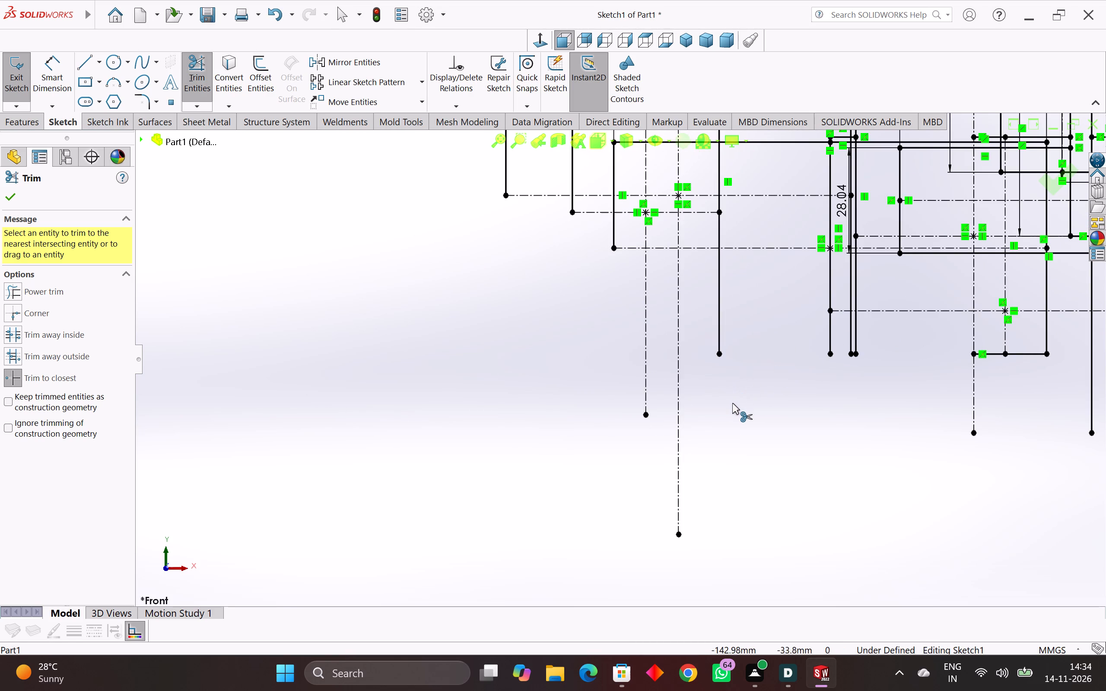
pyautogui.scroll(-1, 732, 403)
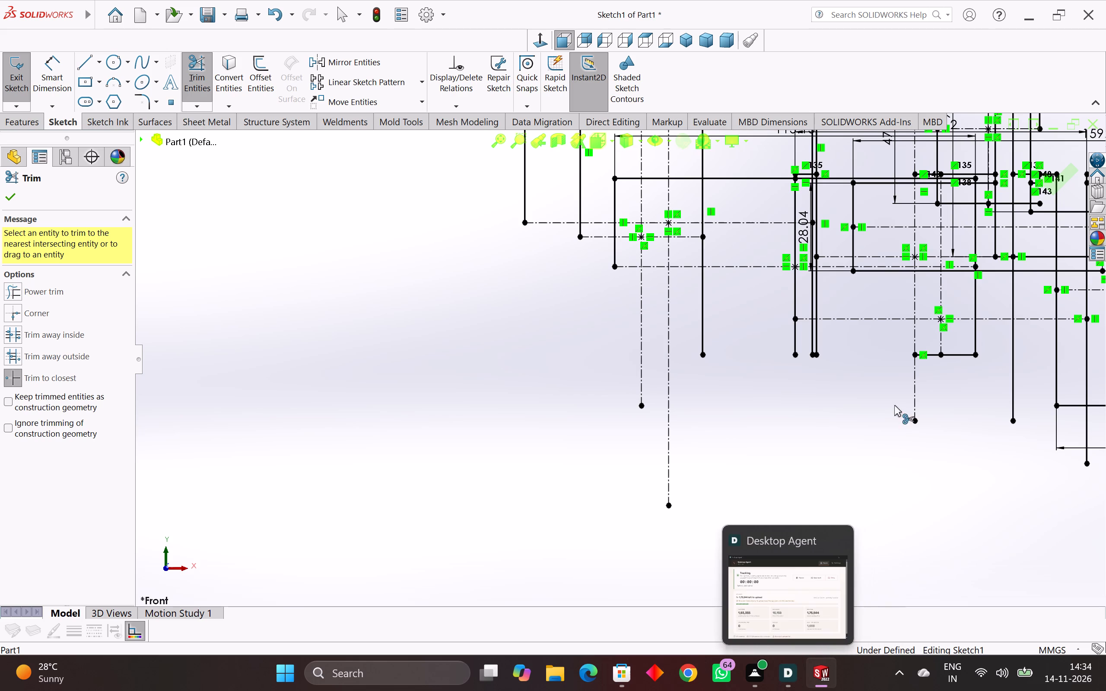
pyautogui.click(857, 320)
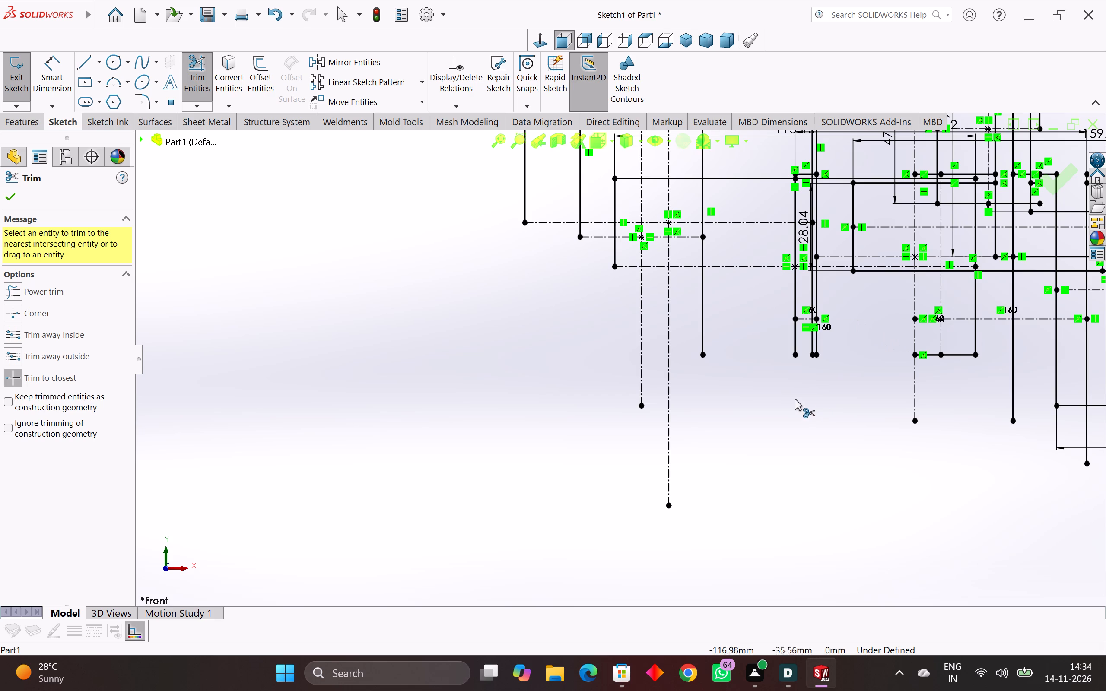
# Trim the 63 × 105 mm rectangle's left side and the closely adjacent vertical line below the 93 × 92 mm rectangle's horizontal centerline.
pyautogui.click(811, 346)
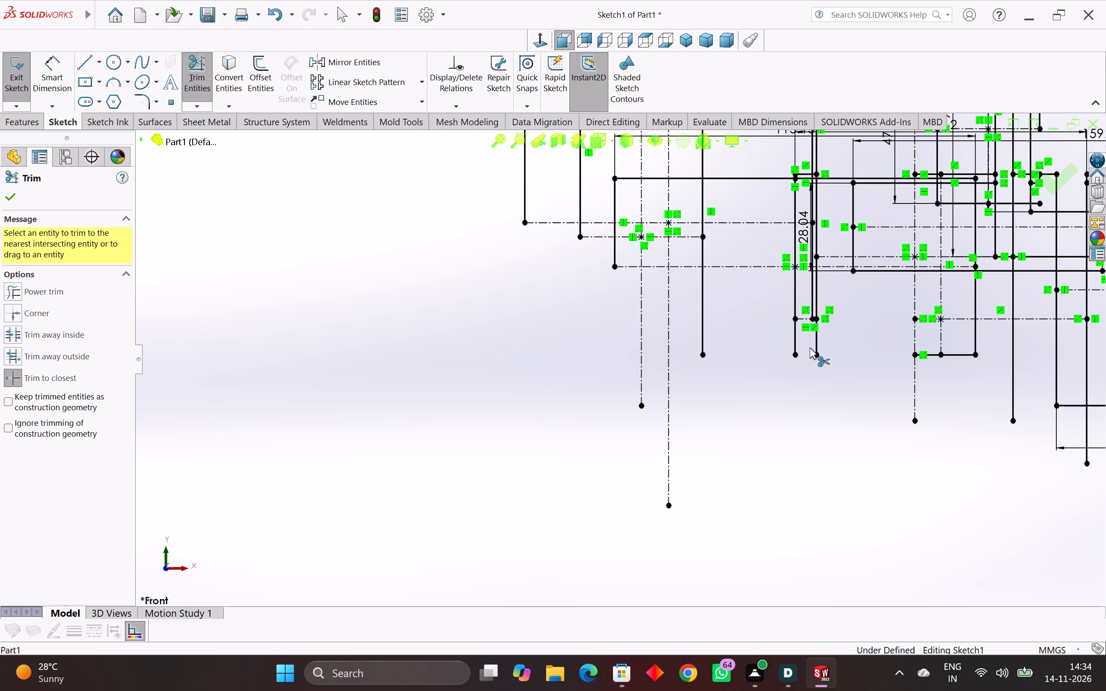
pyautogui.click(816, 347)
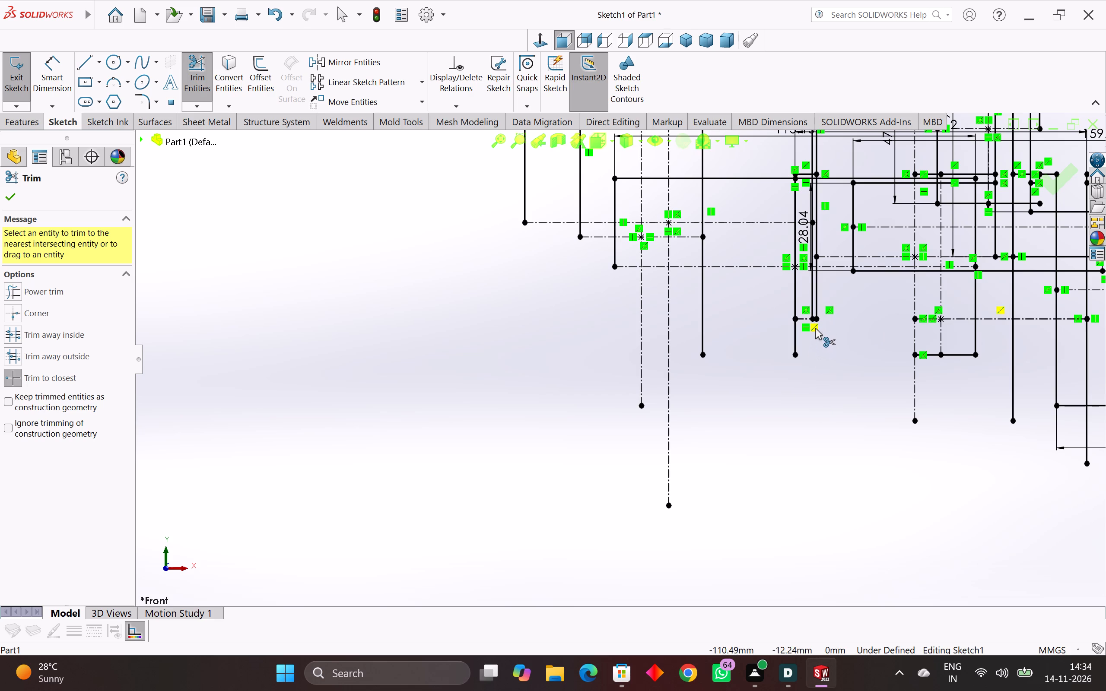
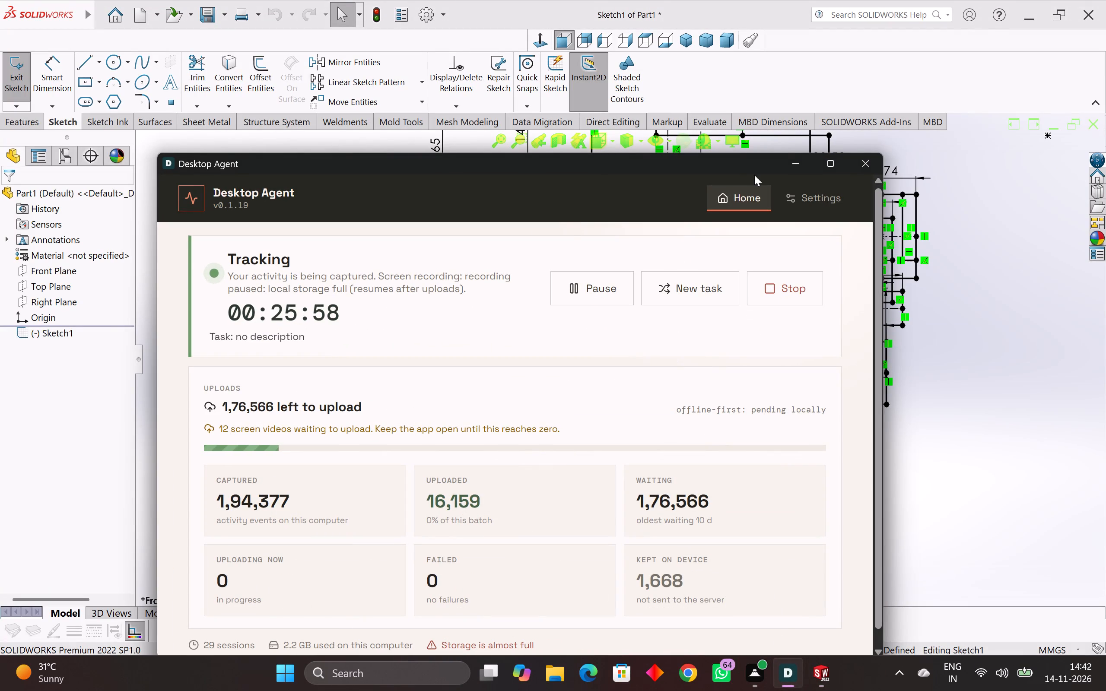
# Minimize the Desktop Agent window and return to the open Sketch1 of Part1 in SOLIDWORKS.
pyautogui.click(795, 160)
pyautogui.scroll(-2, 775, 190)
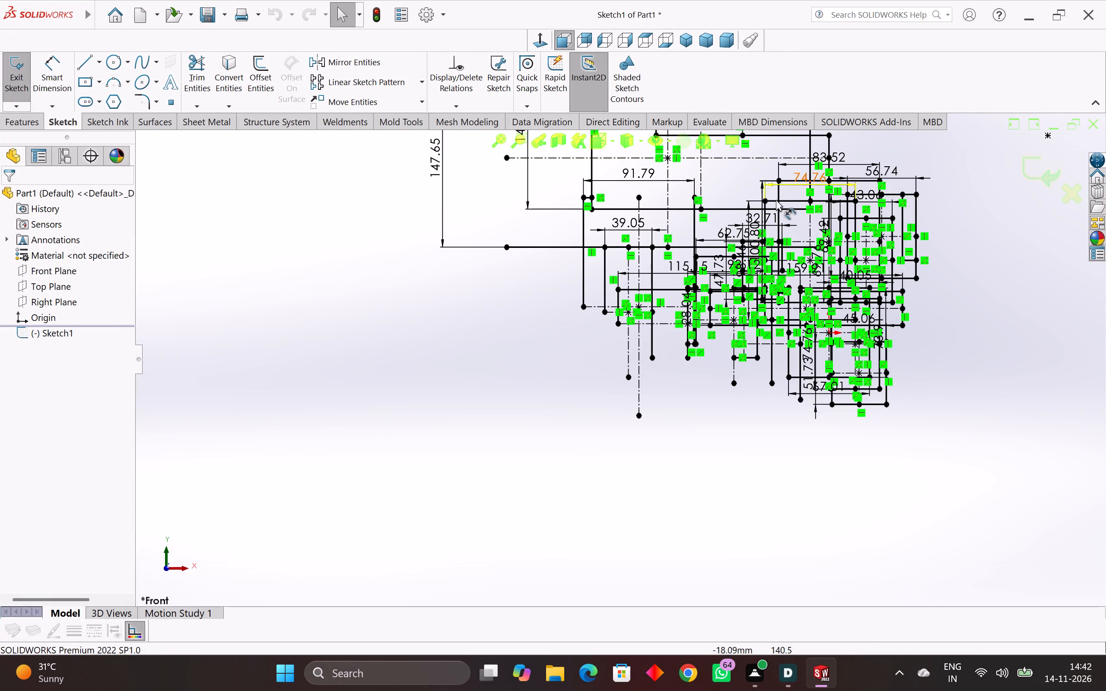
pyautogui.scroll(-2, 776, 200)
pyautogui.scroll(4, 775, 248)
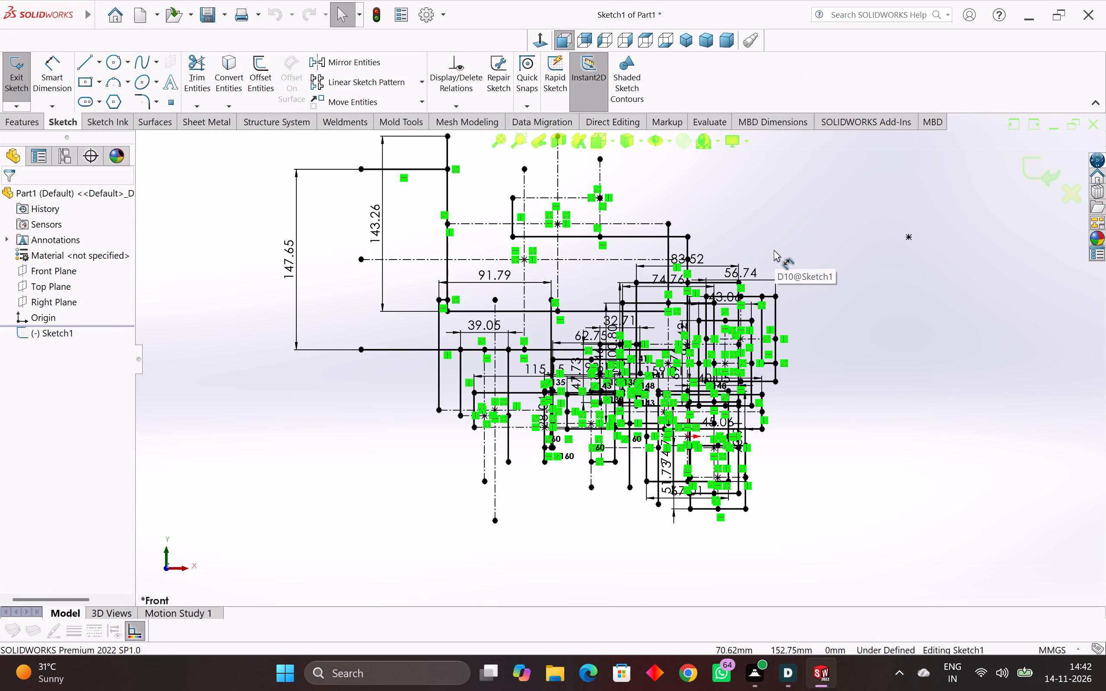
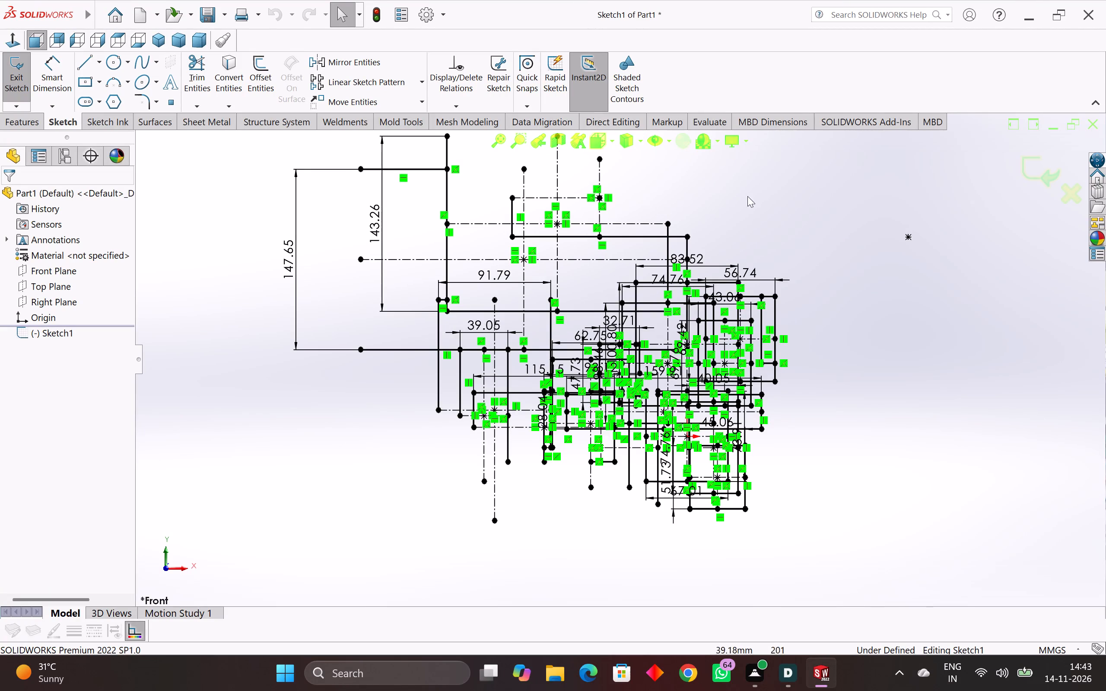
# Trim the horizontal top line dimensioned 147.65 mm and the upper end of the adjacent vertical line dimensioned 143.26 mm.
pyautogui.scroll(-4, 773, 281)
pyautogui.scroll(4, 696, 350)
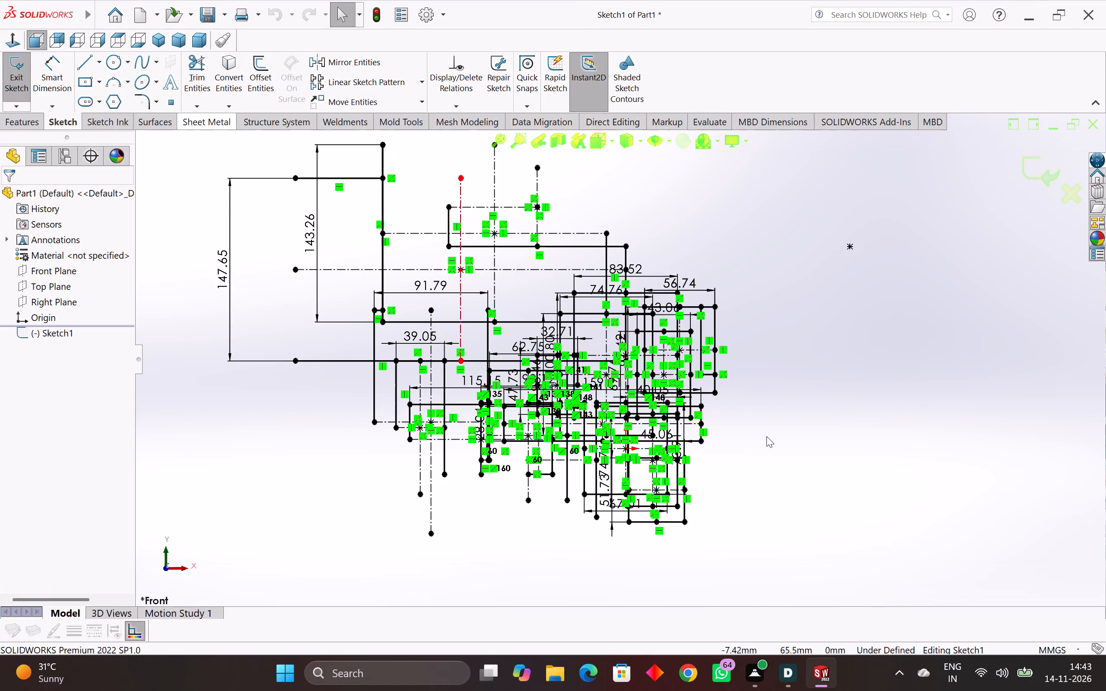
pyautogui.click(194, 59)
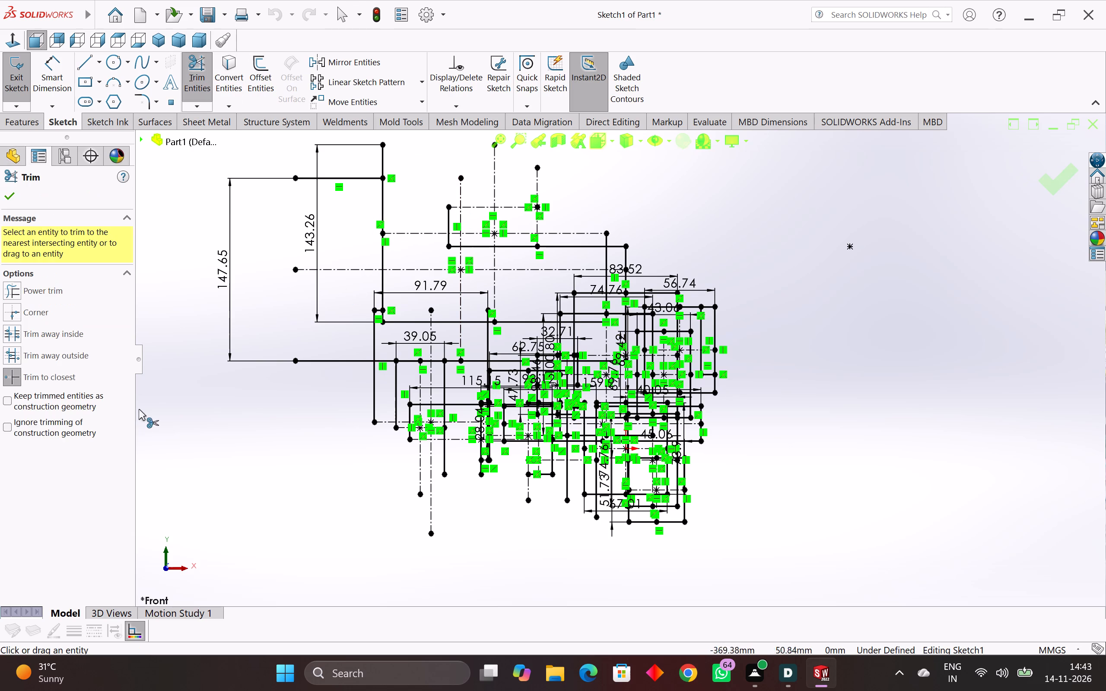
pyautogui.click(352, 178)
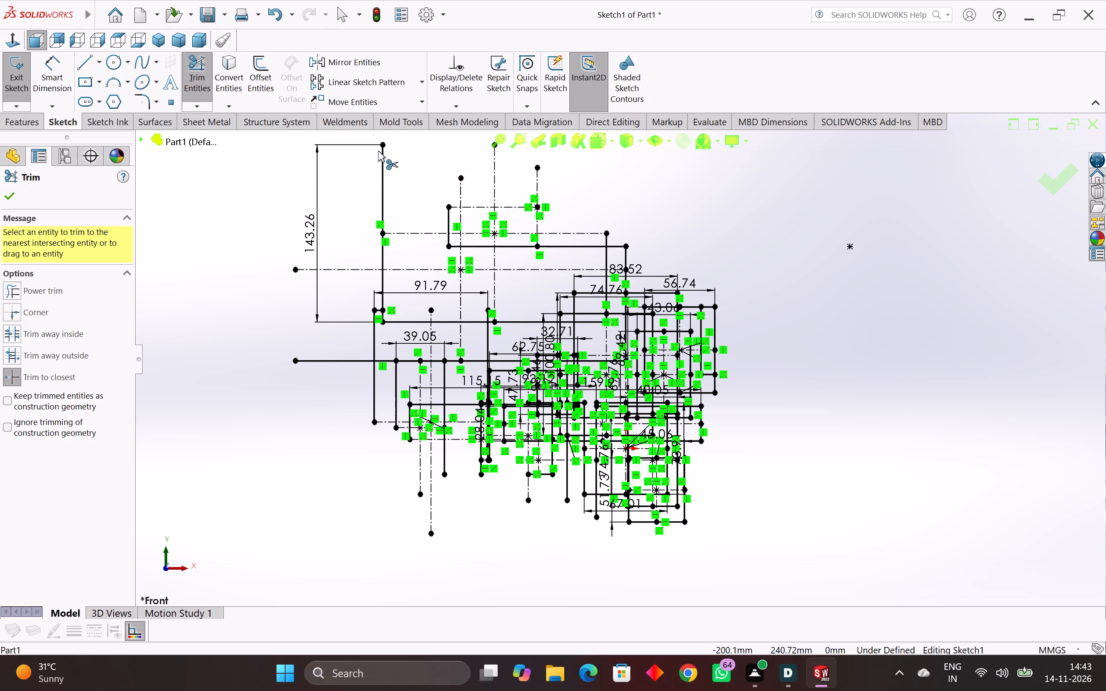
pyautogui.click(385, 153)
pyautogui.click(652, 347)
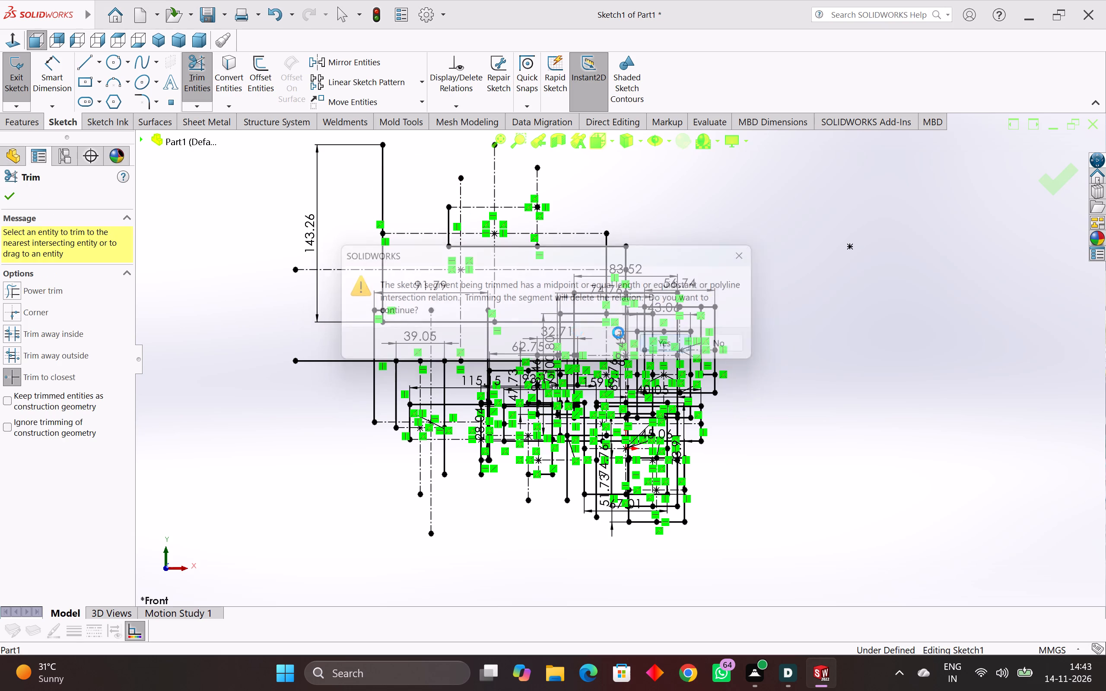
pyautogui.click(664, 339)
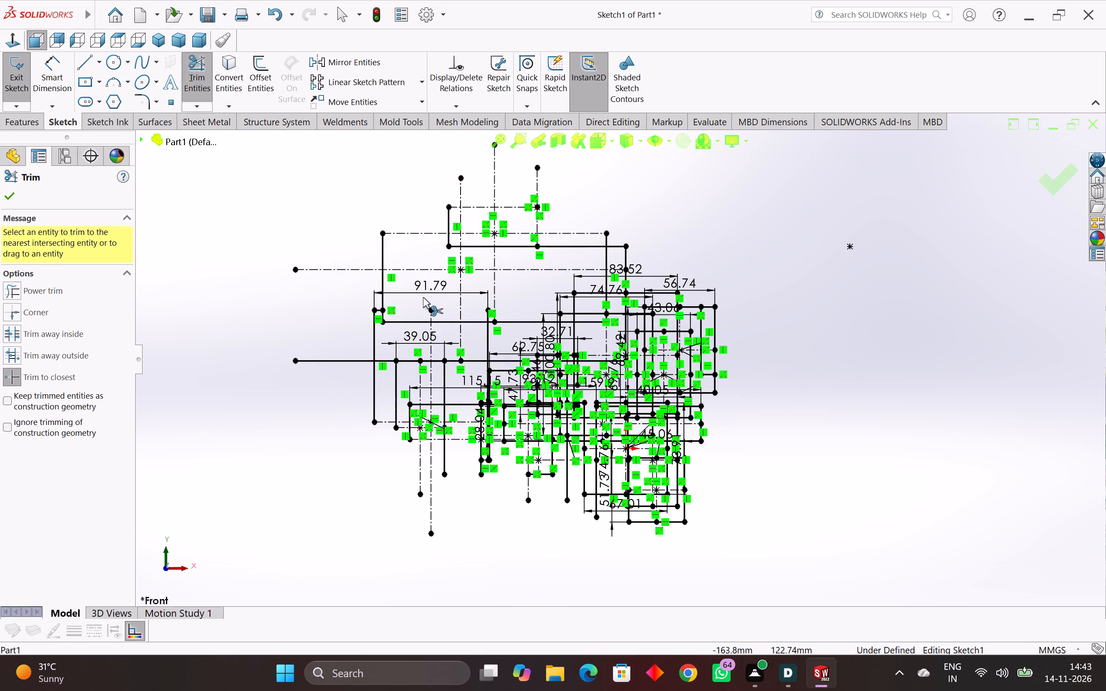
# Trim the bottom horizontal edge joining that vertical line, removing its segments up to the right side of the 91.79 mm wide rectangle.
pyautogui.click(414, 320)
pyautogui.click(667, 350)
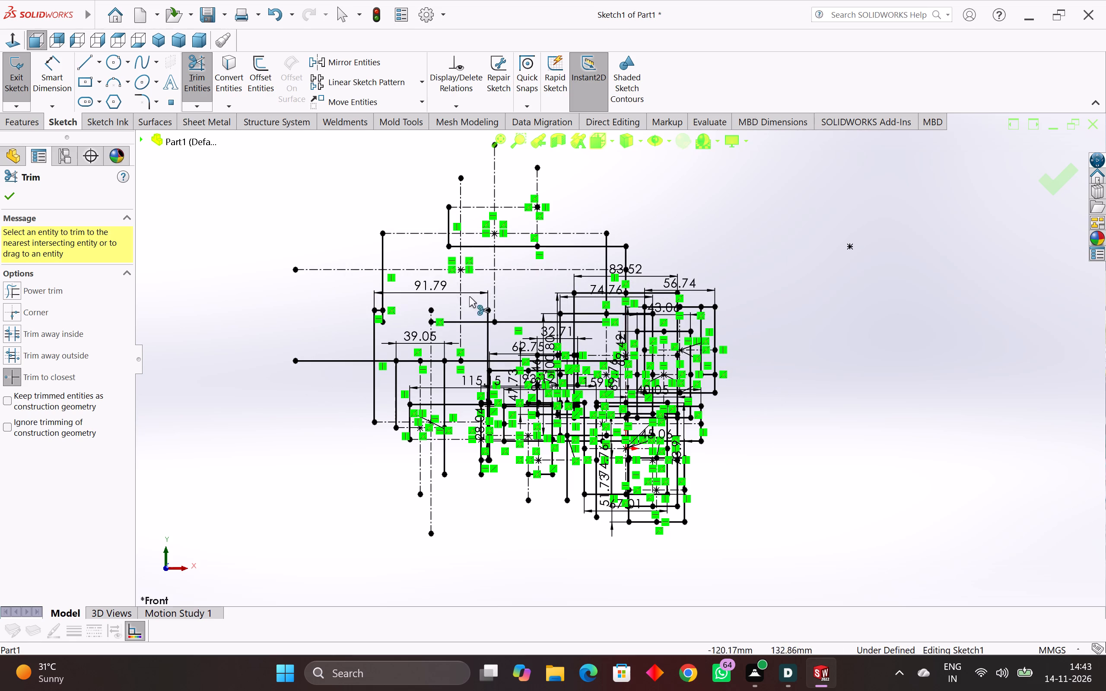
pyautogui.click(479, 323)
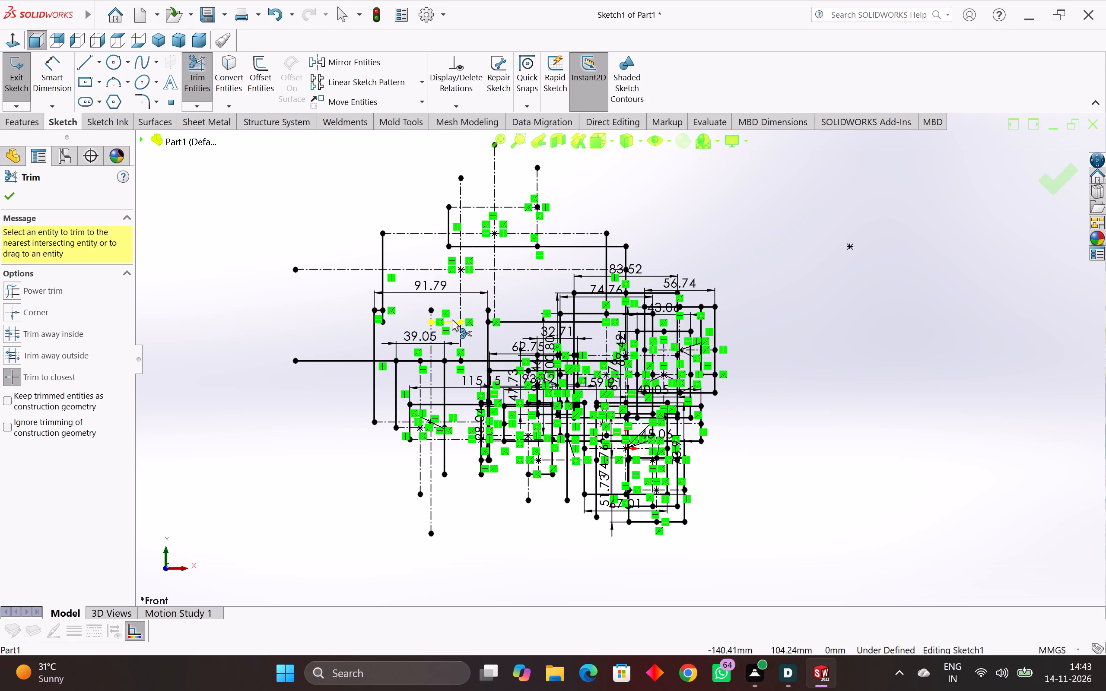
pyautogui.click(452, 320)
pyautogui.click(598, 363)
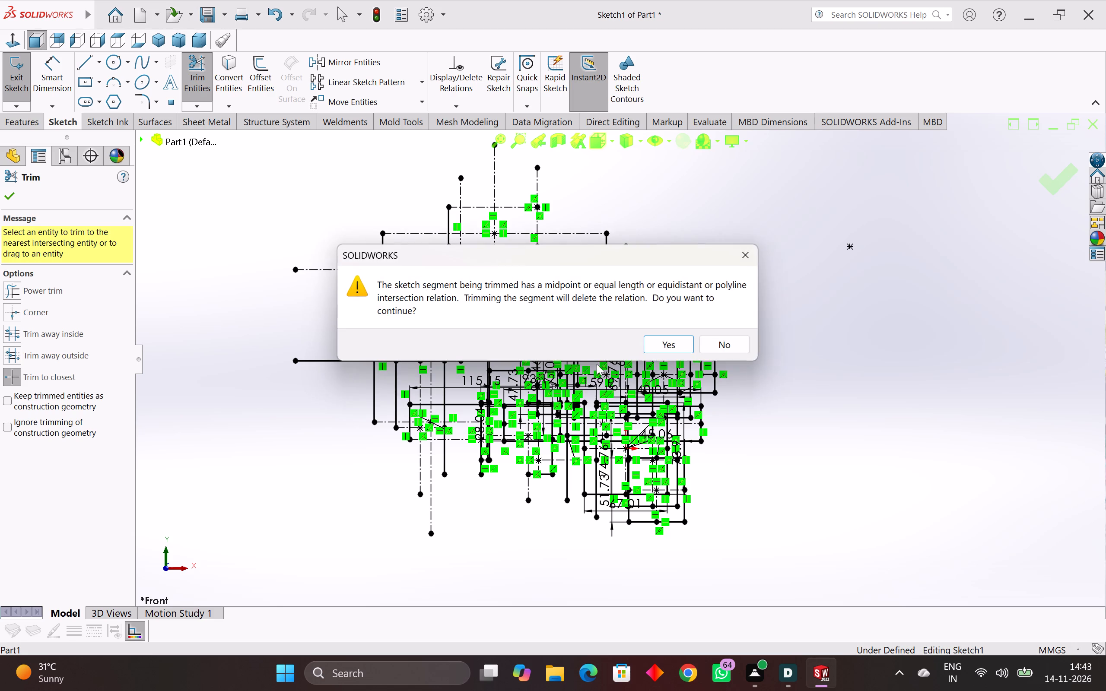
pyautogui.click(666, 337)
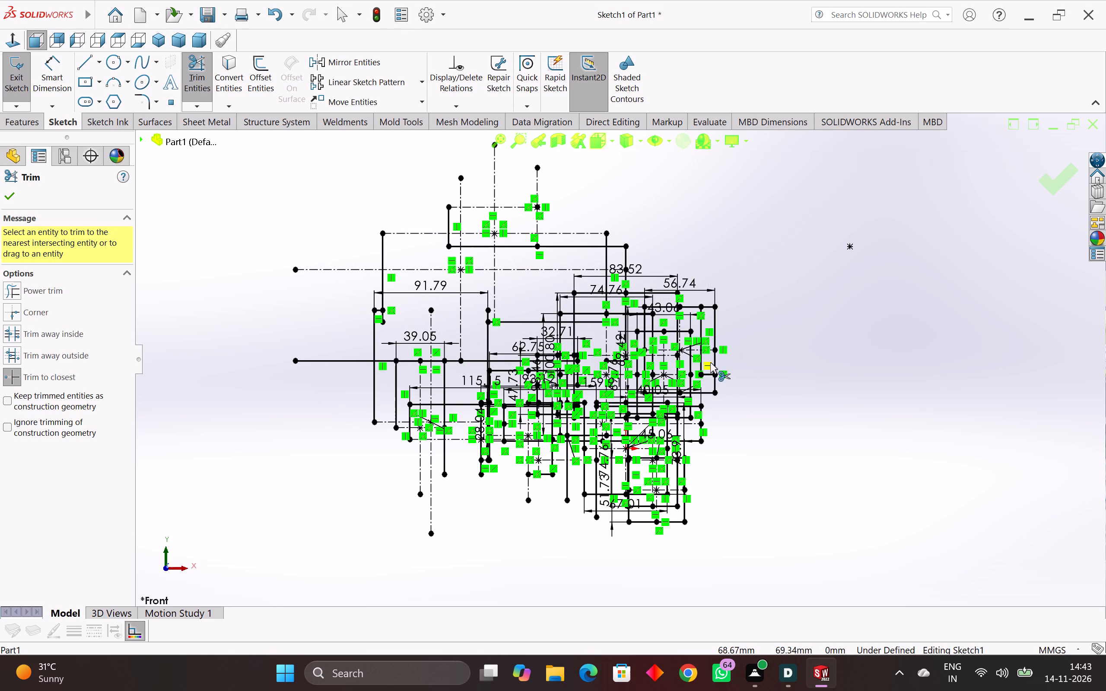
# Trim the upper right side and the top edge segments of the 56.74 mm wide rectangle.
pyautogui.click(714, 362)
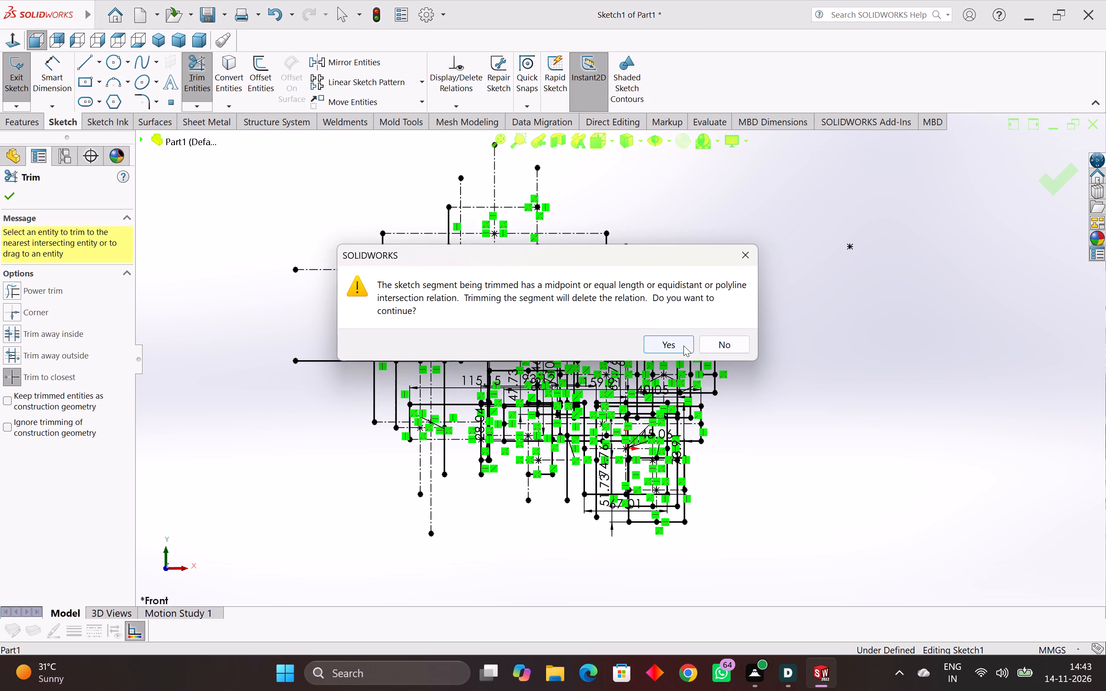
pyautogui.click(683, 345)
pyautogui.click(713, 323)
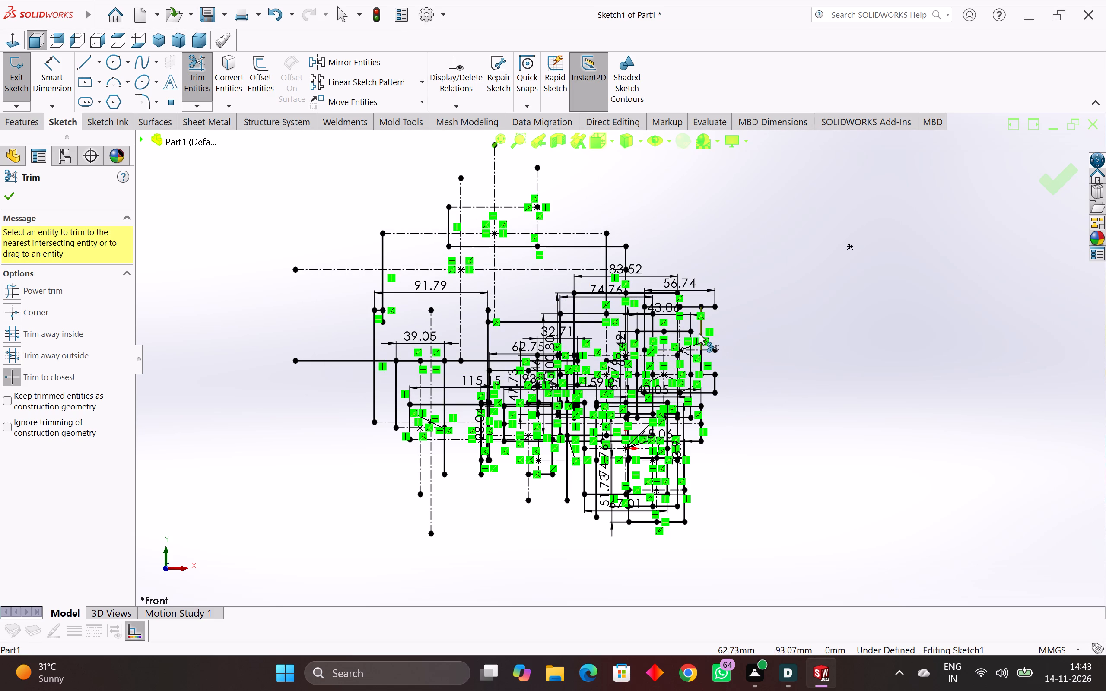
pyautogui.click(707, 305)
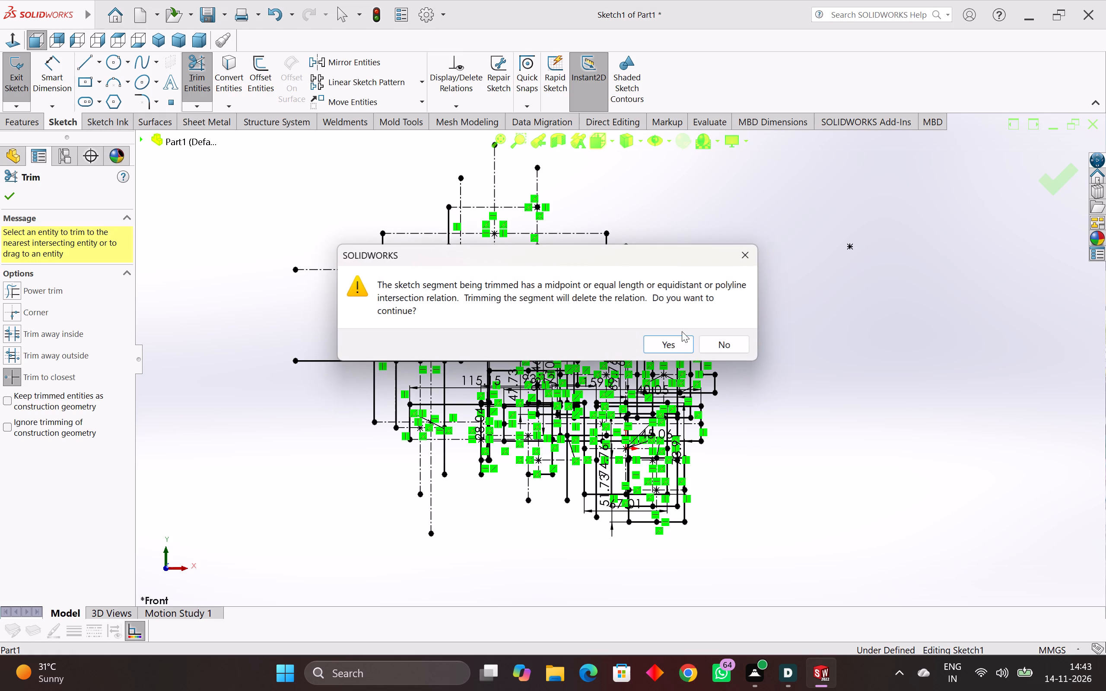
pyautogui.click(679, 342)
pyautogui.click(669, 339)
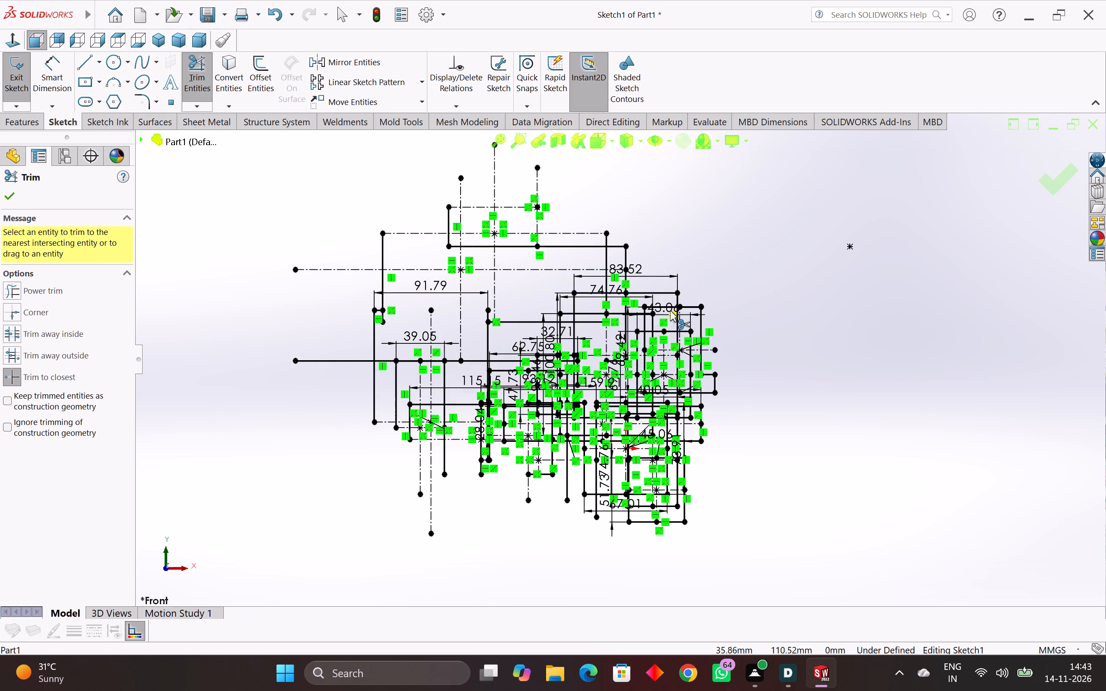
pyautogui.click(665, 309)
pyautogui.scroll(4, 684, 321)
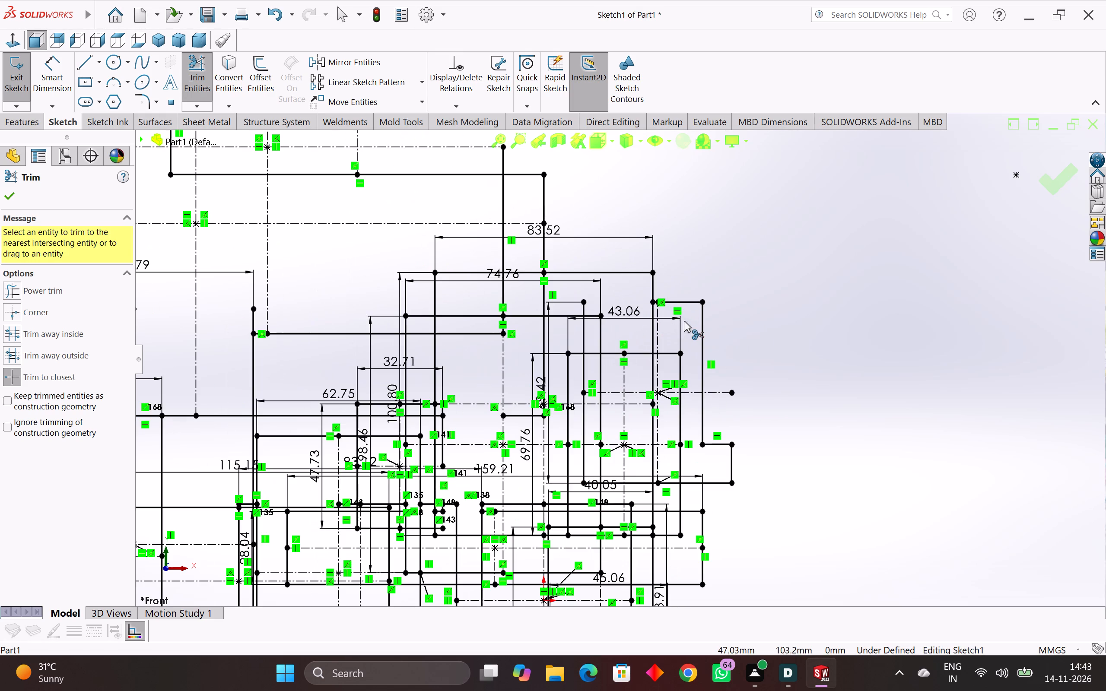
pyautogui.click(680, 299)
pyautogui.click(676, 304)
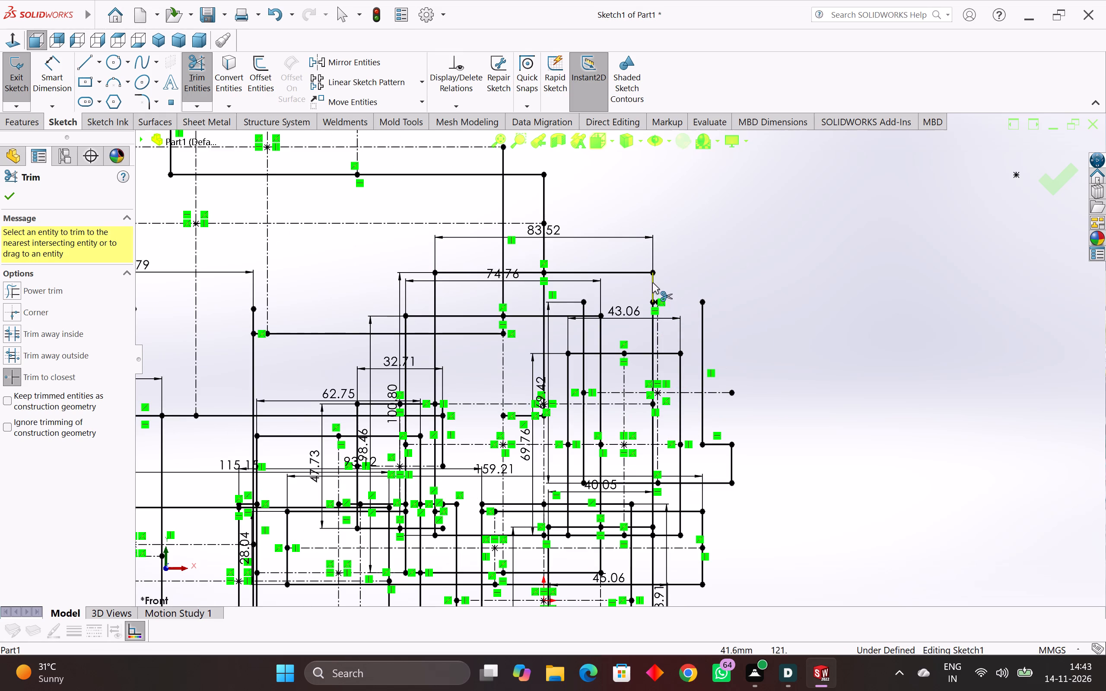
# Trim the upper right corner of the 83.52 mm wide rectangle: the top of its right side and its top edge's right half.
pyautogui.click(652, 282)
pyautogui.click(664, 340)
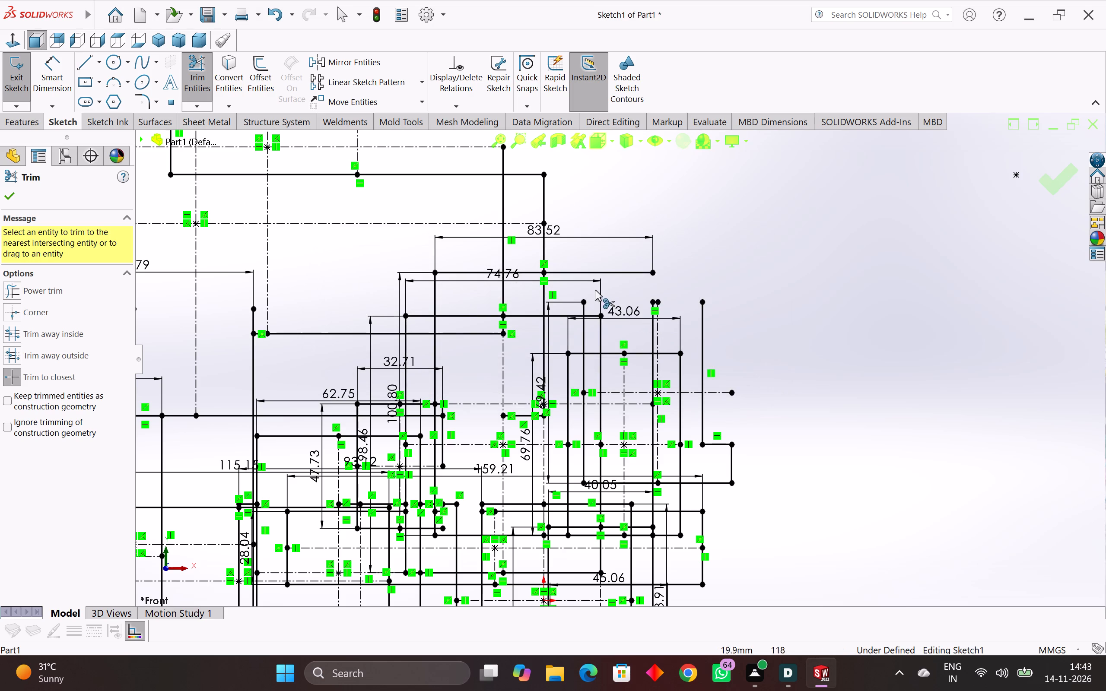
pyautogui.click(582, 270)
pyautogui.click(584, 271)
pyautogui.click(660, 339)
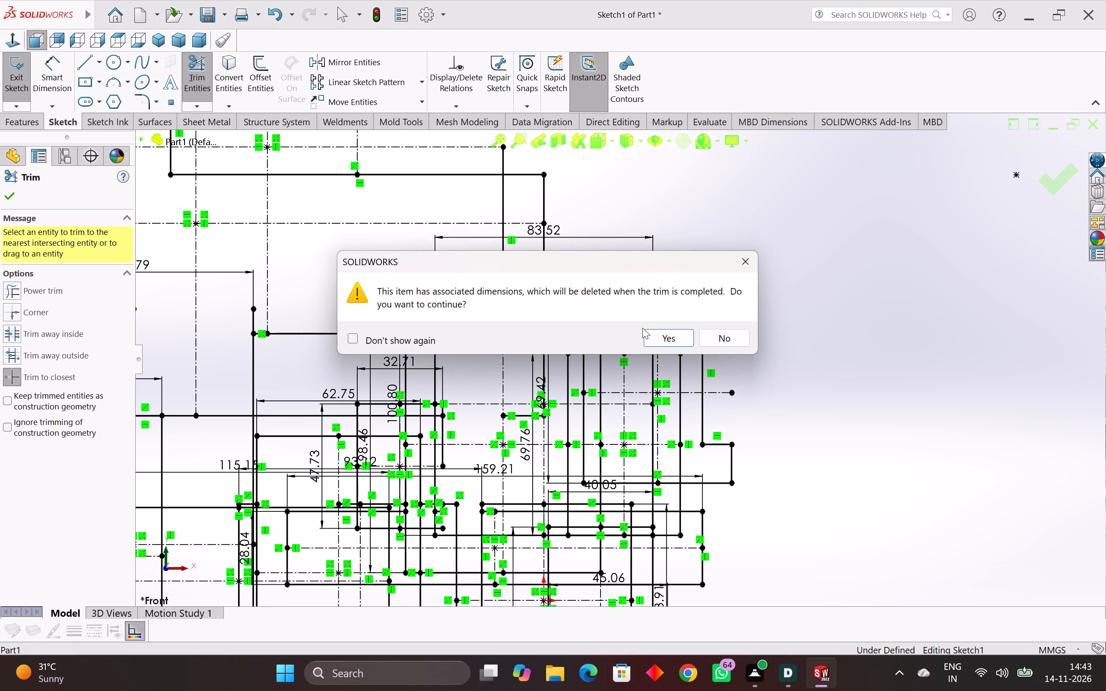
pyautogui.click(665, 334)
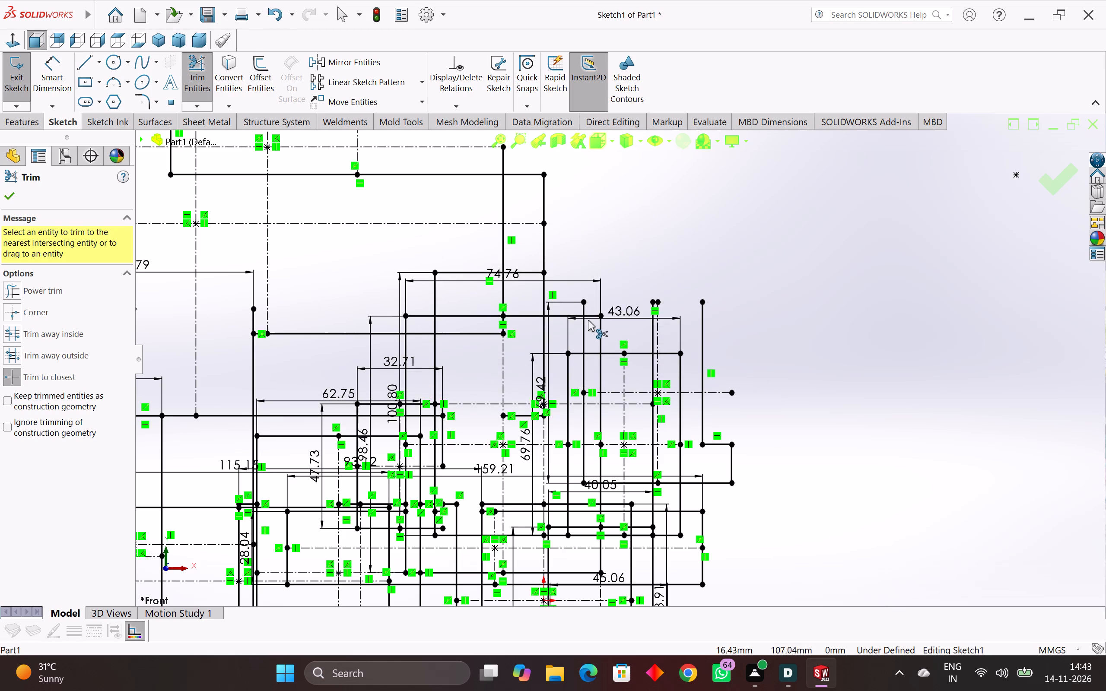
# Trim the right-hand segments of the 74.76 mm wide rectangle's top edge.
pyautogui.click(592, 314)
pyautogui.click(667, 340)
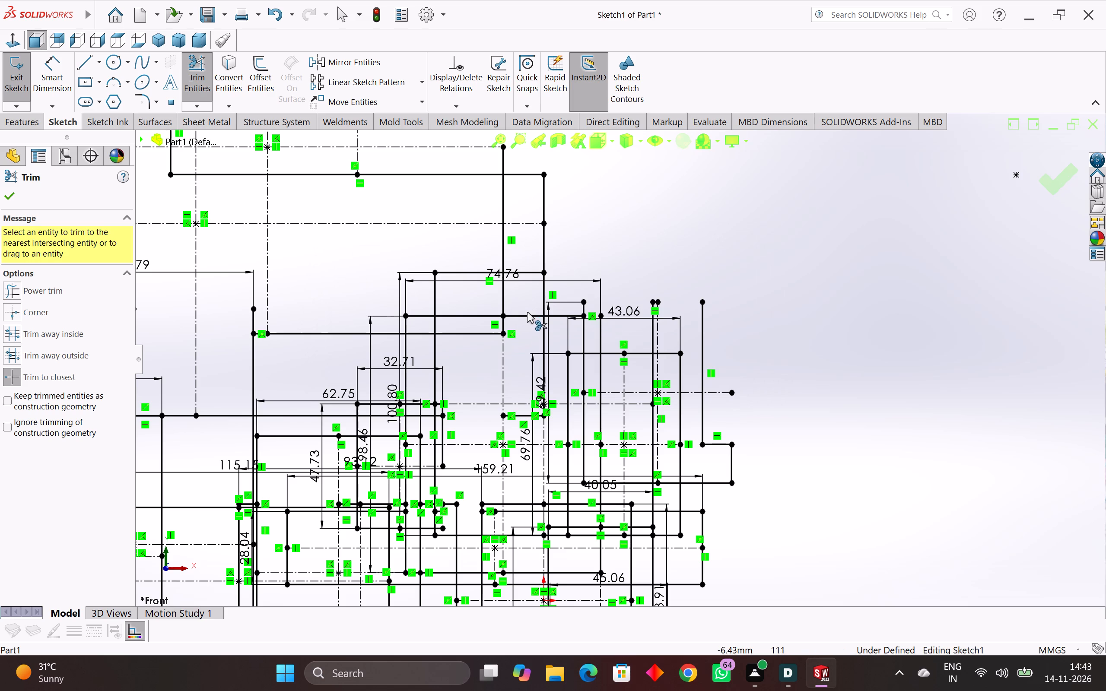
pyautogui.click(528, 314)
pyautogui.click(575, 314)
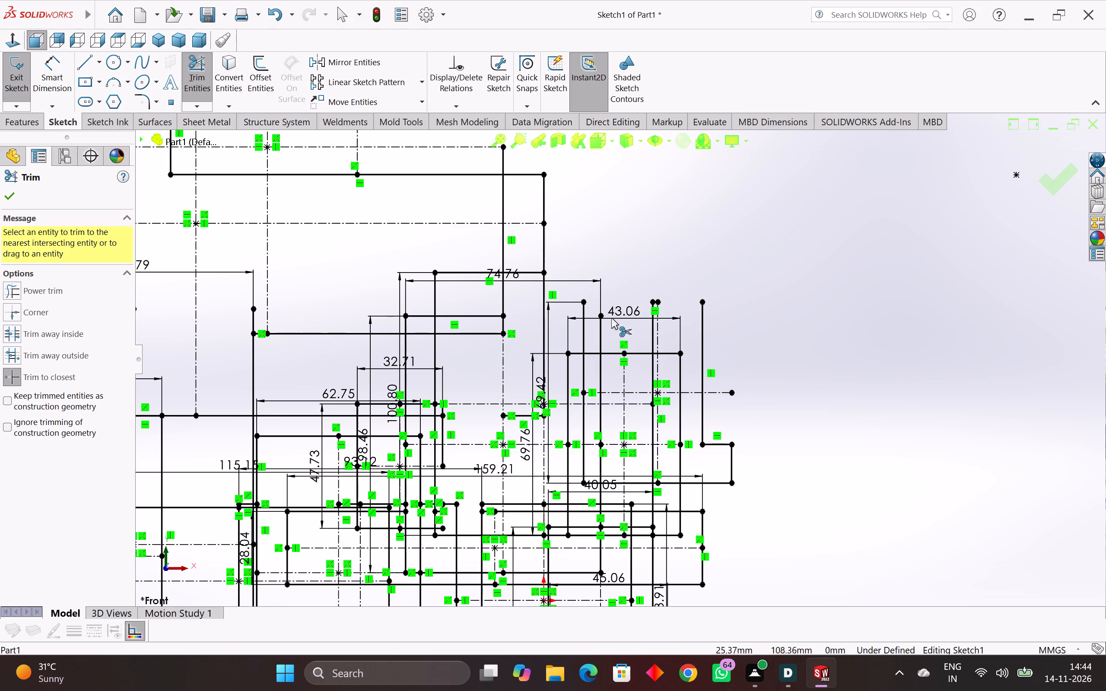
# Trim the top edge segments of the 43.06 mm wide rectangle beyond the vertical line crossing its left part.
pyautogui.click(618, 355)
pyautogui.click(661, 347)
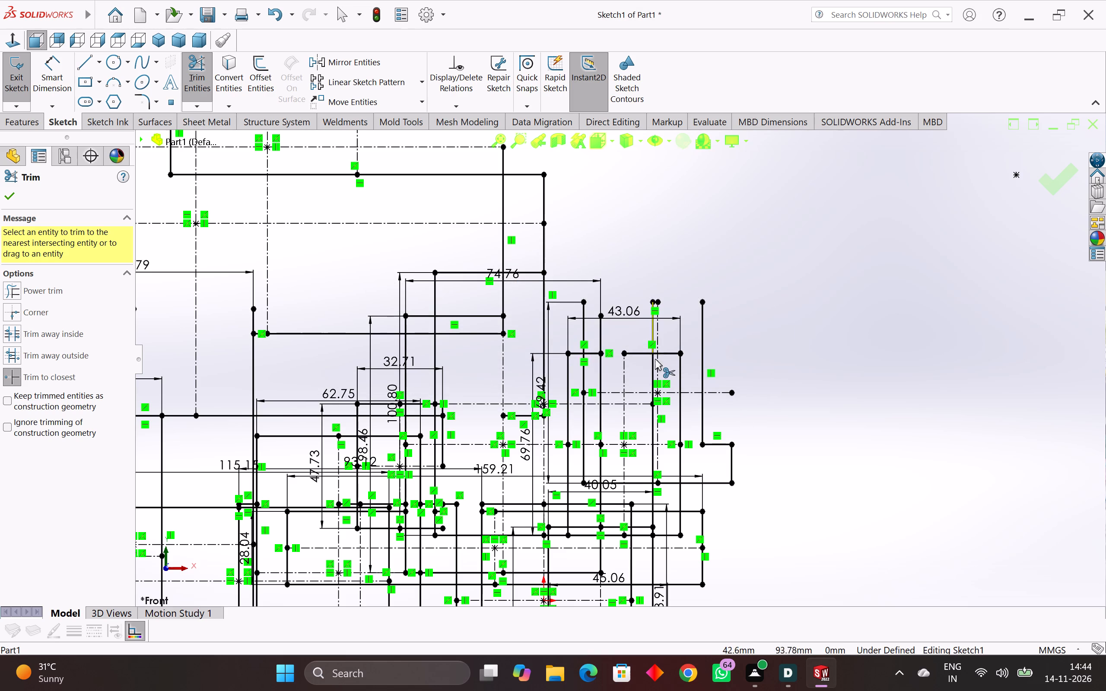
pyautogui.click(636, 350)
pyautogui.click(639, 355)
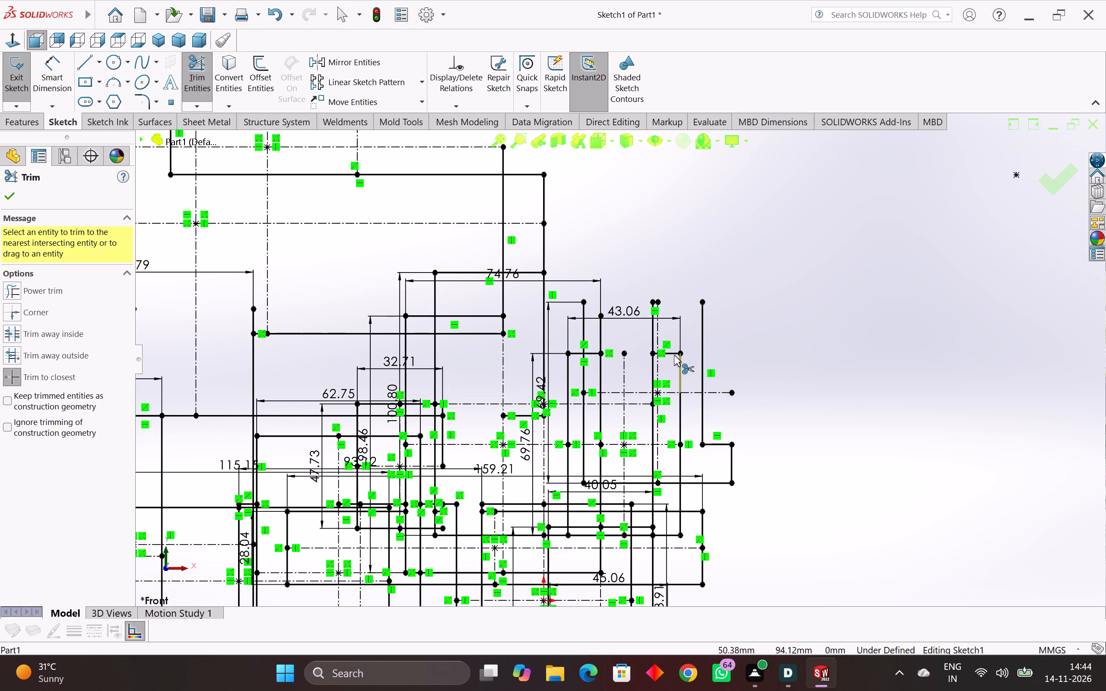
pyautogui.click(669, 354)
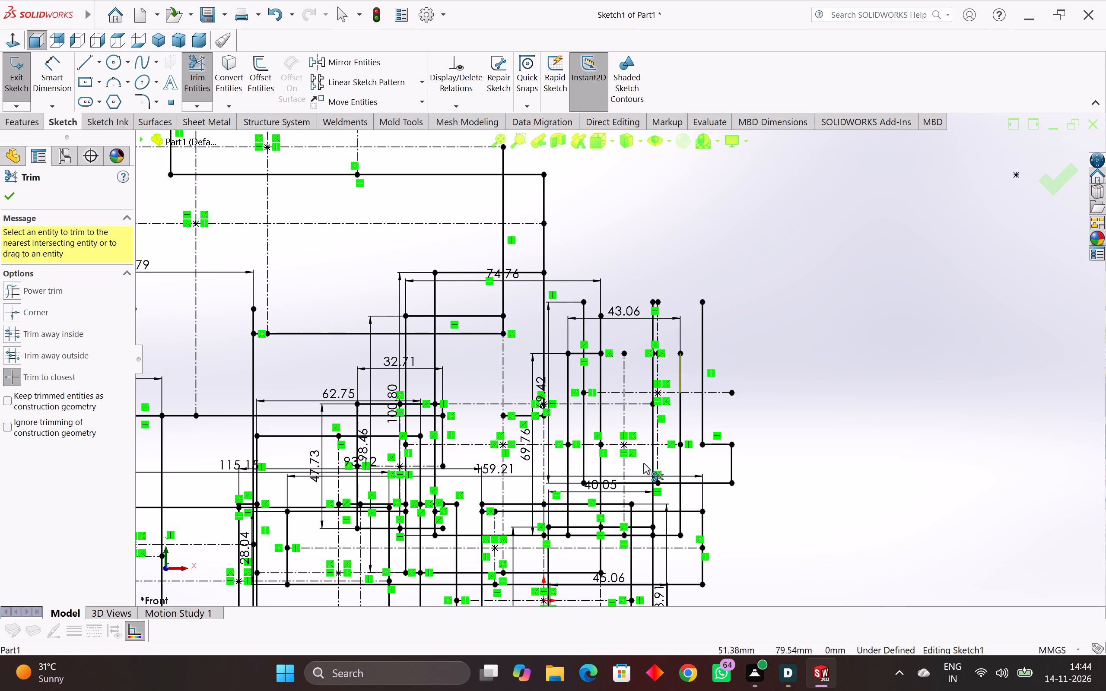
# Trim both halves of the lowest rectangle's bottom edge and the lower end of its vertical centreline.
pyautogui.scroll(-5, 587, 445)
pyautogui.scroll(5, 564, 455)
pyautogui.scroll(6, 606, 447)
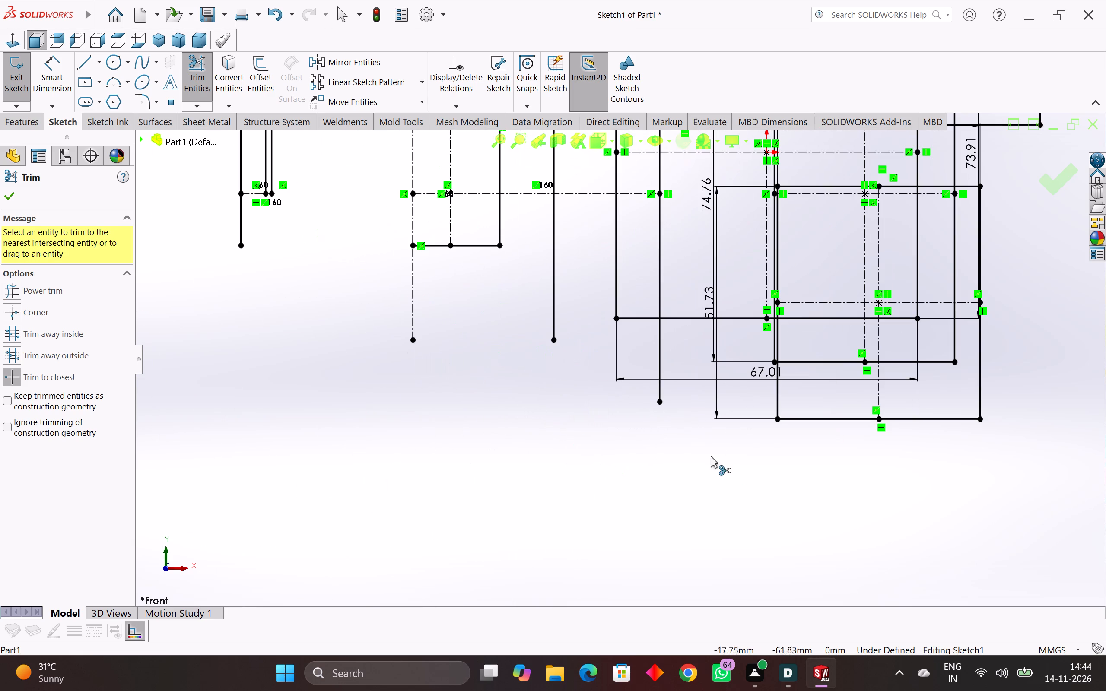
pyautogui.click(806, 420)
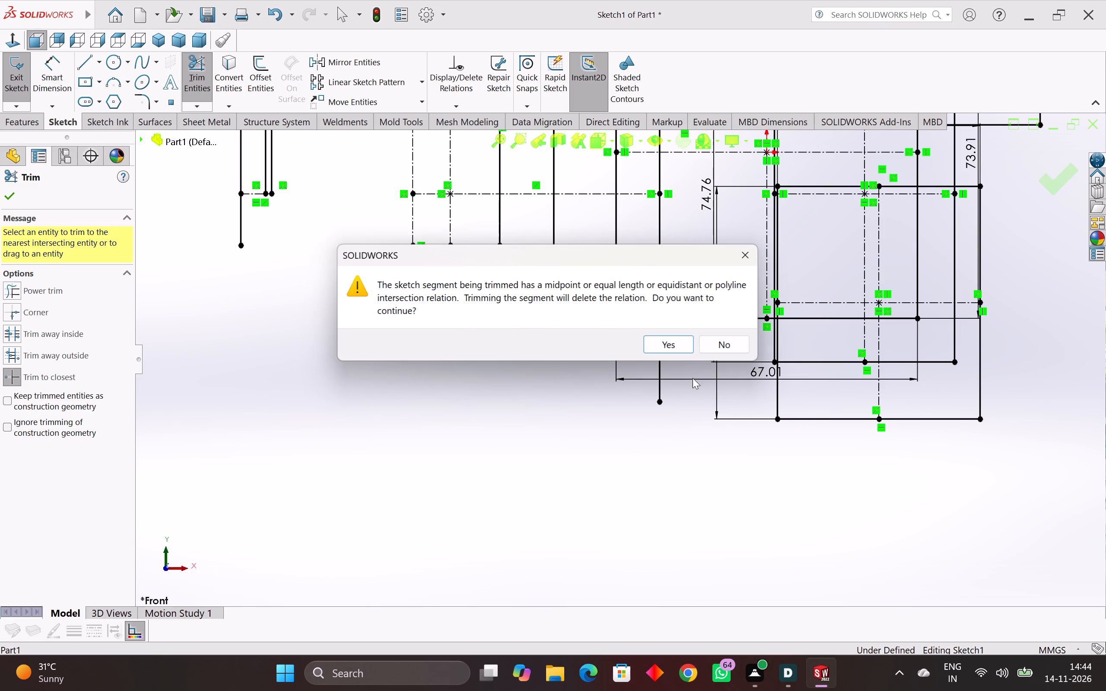
pyautogui.click(685, 344)
pyautogui.click(909, 414)
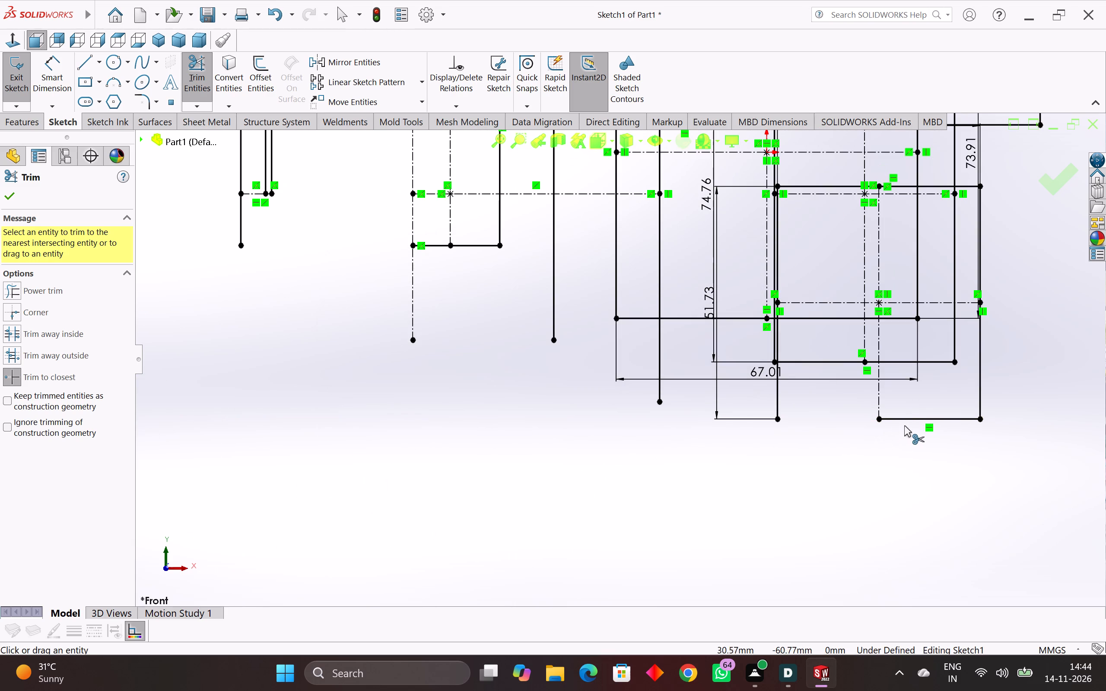
pyautogui.click(910, 419)
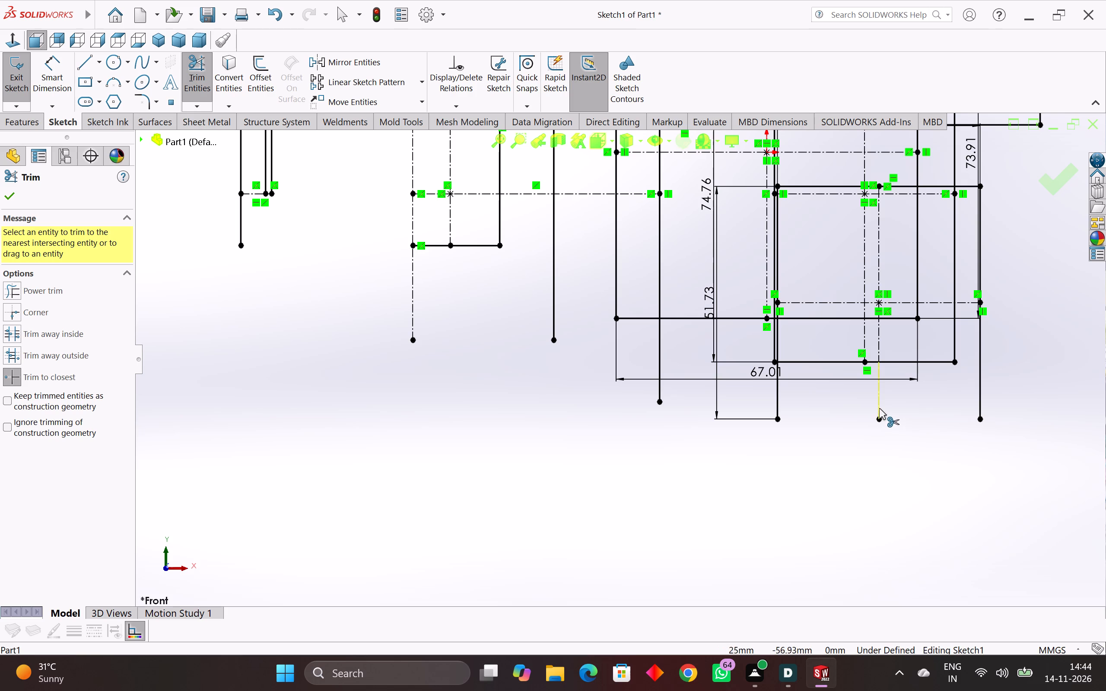
pyautogui.click(879, 408)
# Trim the right part of the 74.76 mm tall rectangle's bottom edge and the lower right side of the 51.73 mm tall rectangle.
pyautogui.click(902, 363)
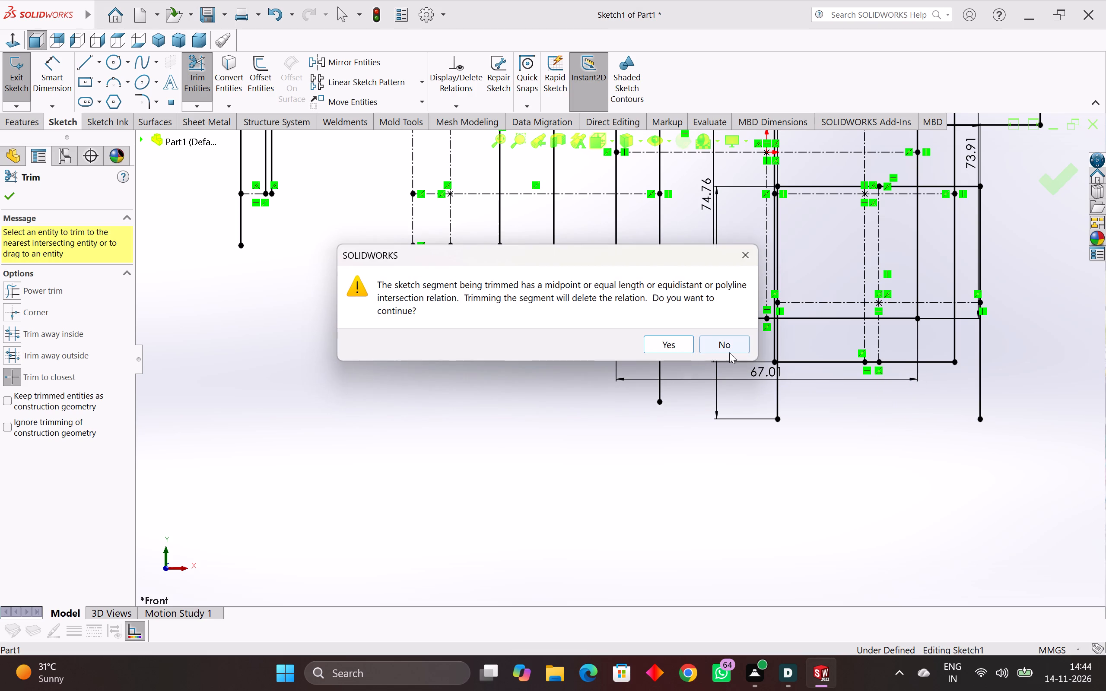
pyautogui.click(682, 344)
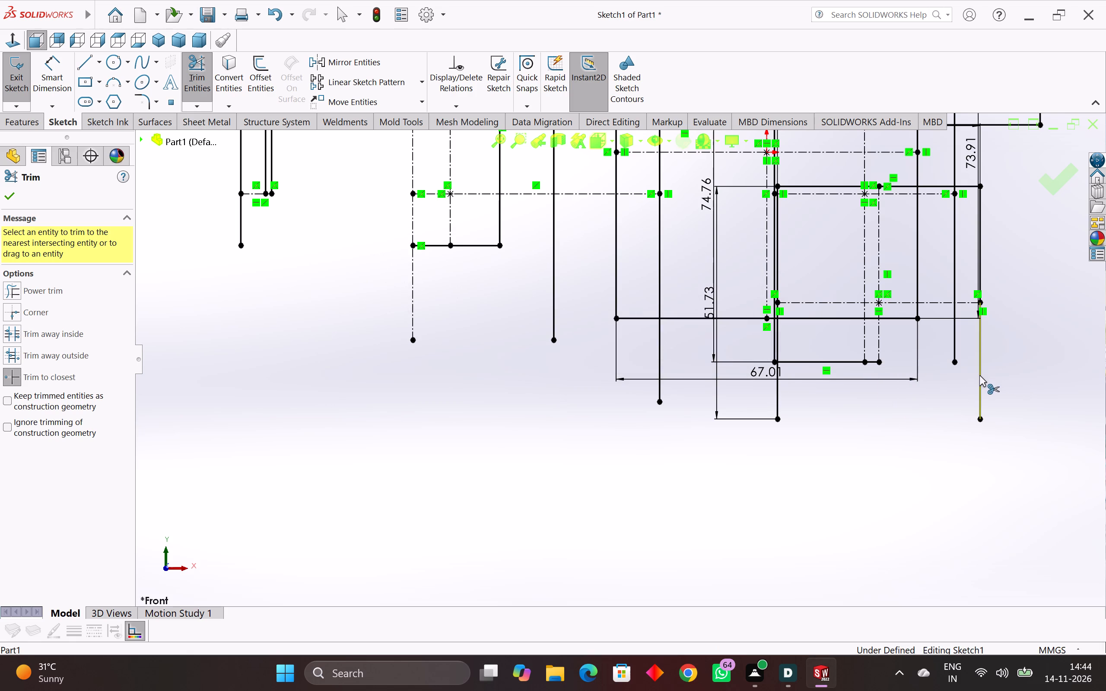
pyautogui.click(979, 375)
pyautogui.click(673, 345)
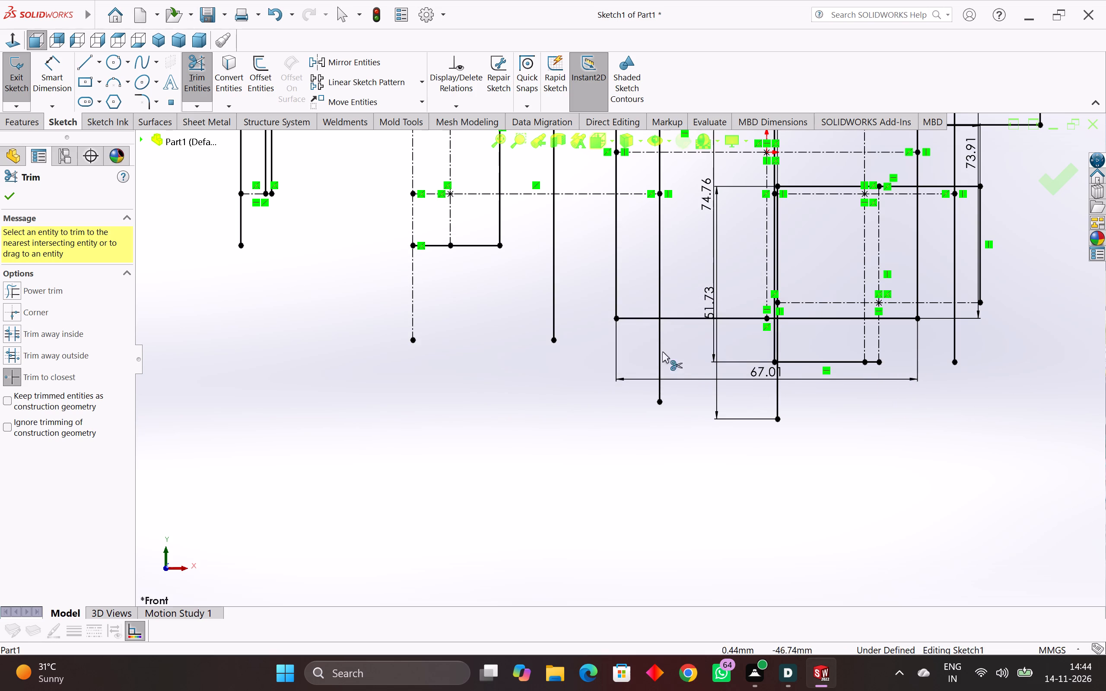
# Trim the bottom edge of the 67.01 mm wide rectangle segment by segment.
pyautogui.click(639, 317)
pyautogui.click(674, 342)
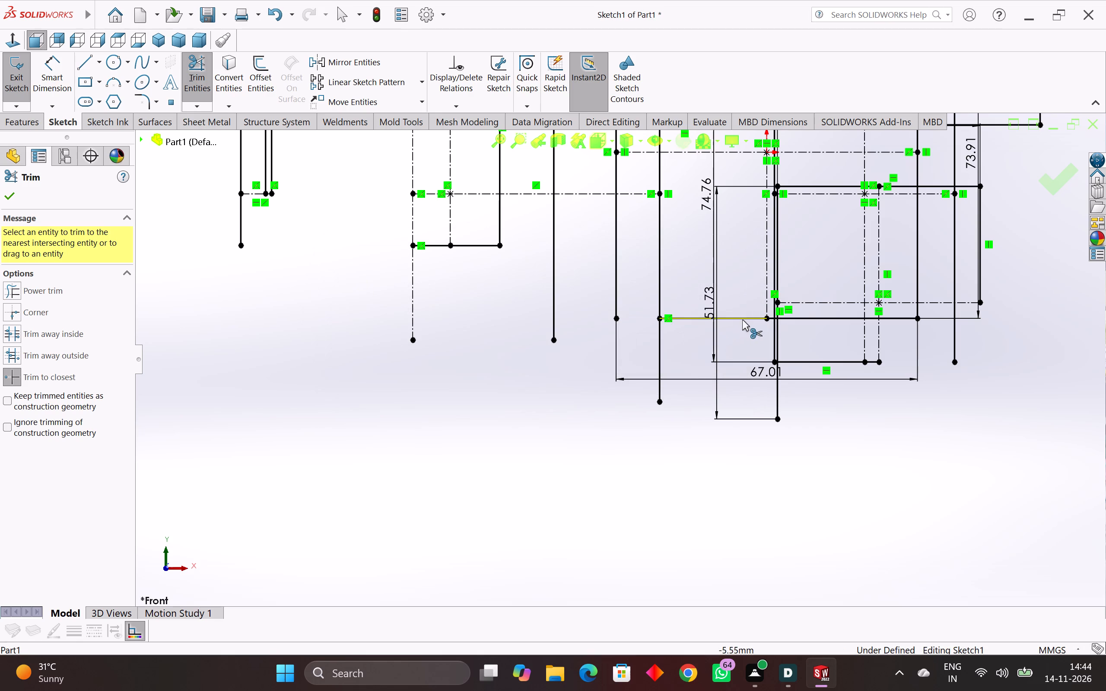
pyautogui.click(742, 320)
pyautogui.click(805, 316)
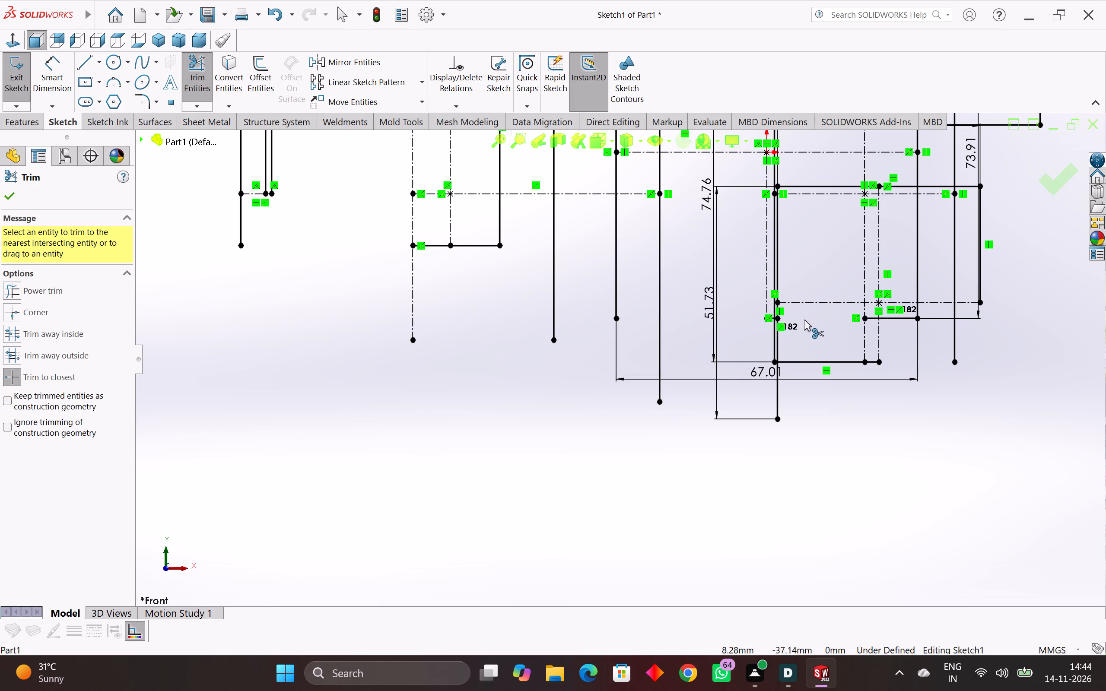
pyautogui.click(896, 320)
pyautogui.click(867, 318)
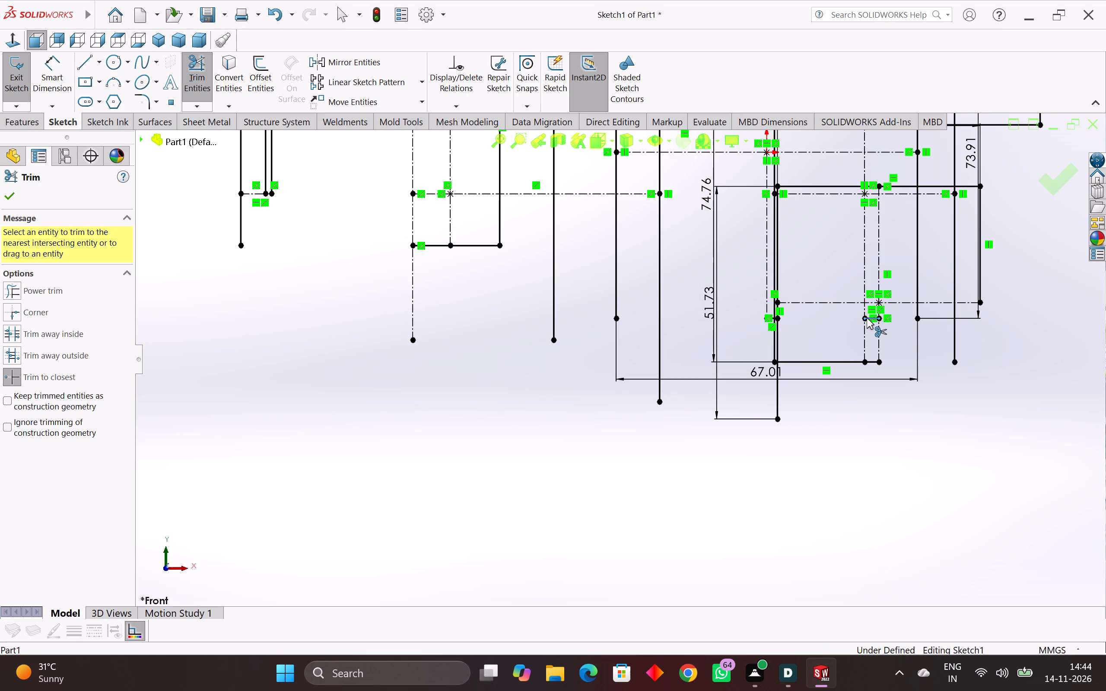
# Trim the remaining segments of the 74.76 mm tall rectangle's bottom edge, including the short piece between the two close vertical lines.
pyautogui.click(874, 363)
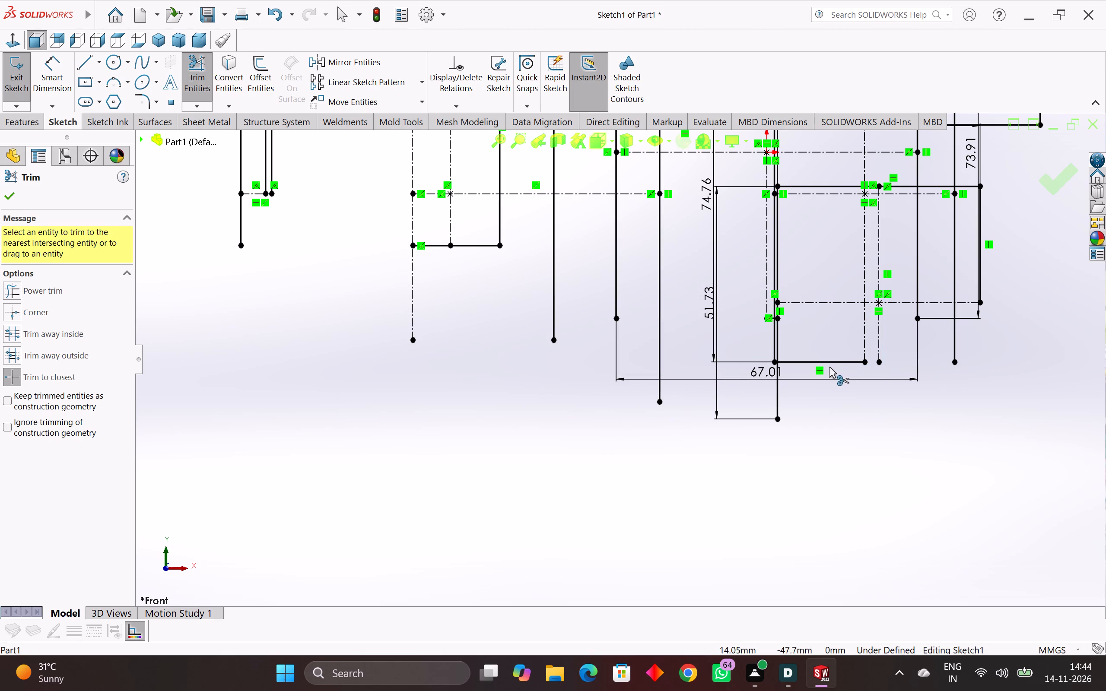
pyautogui.click(826, 361)
pyautogui.scroll(3, 779, 364)
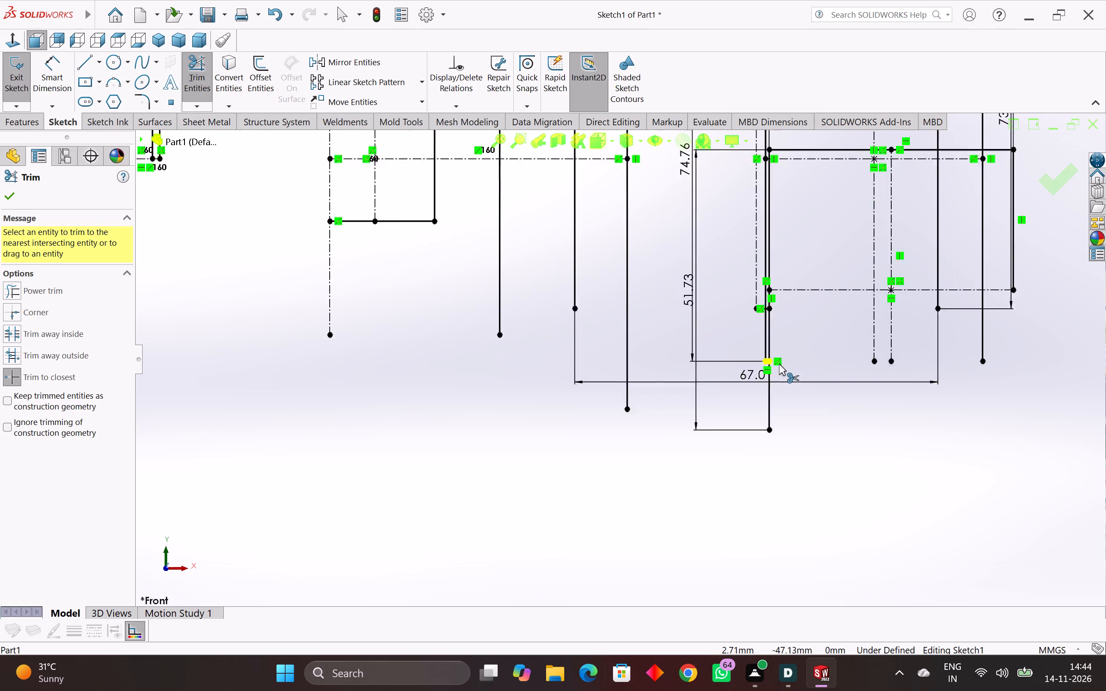
pyautogui.scroll(6, 779, 364)
pyautogui.click(655, 352)
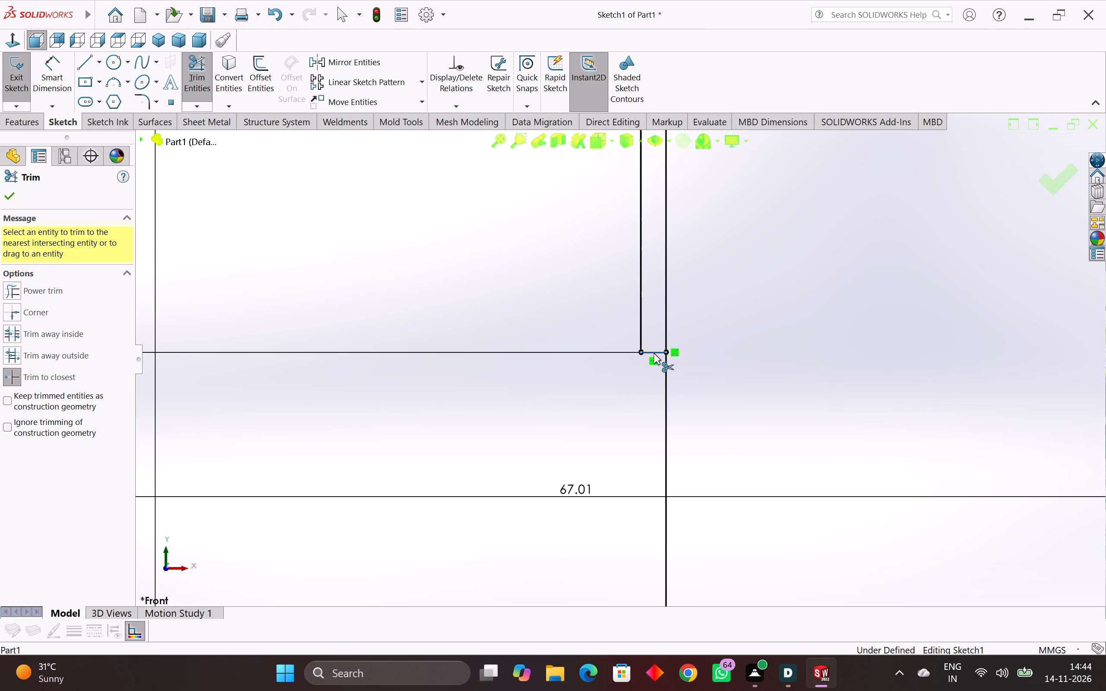
# Trim the lower ends of the two nearly coincident vertical lines left of the lowest rectangle's centreline, accepting the loss of attached relations and dimensions.
pyautogui.scroll(-11, 571, 370)
pyautogui.scroll(10, 599, 361)
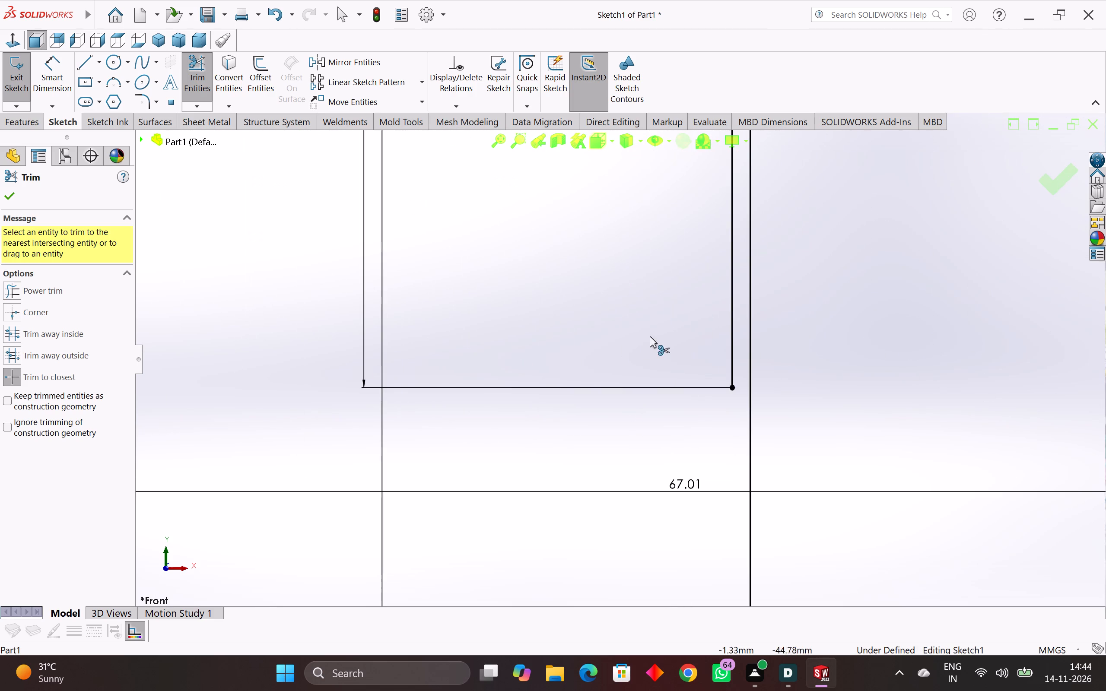
pyautogui.click(733, 337)
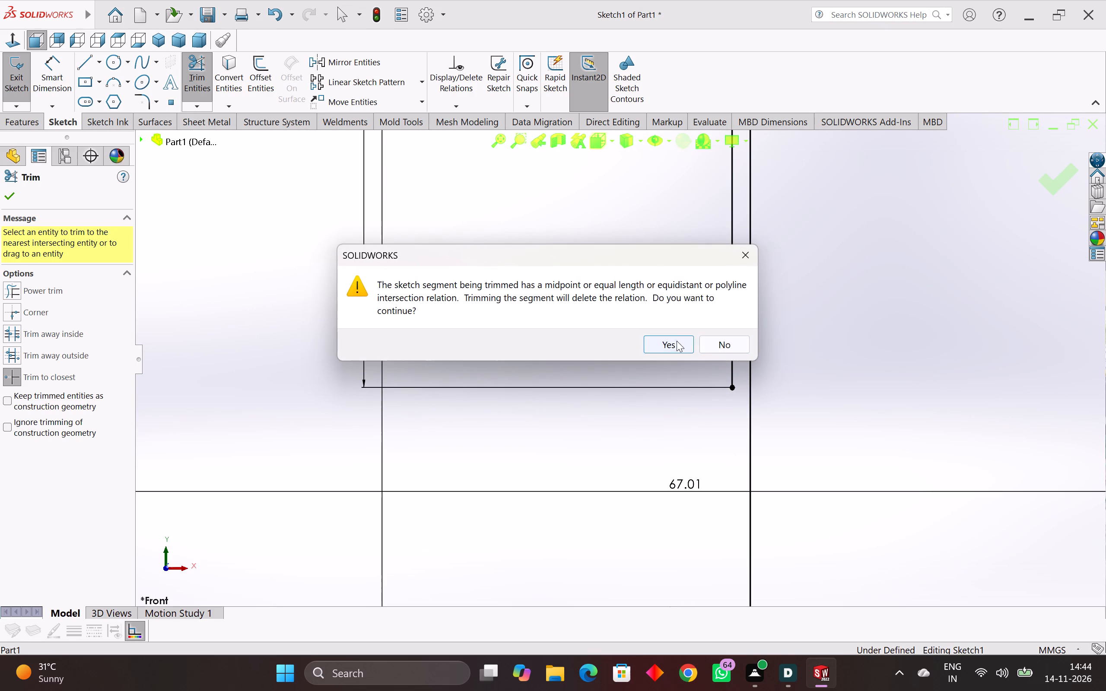
pyautogui.click(676, 341)
pyautogui.click(680, 338)
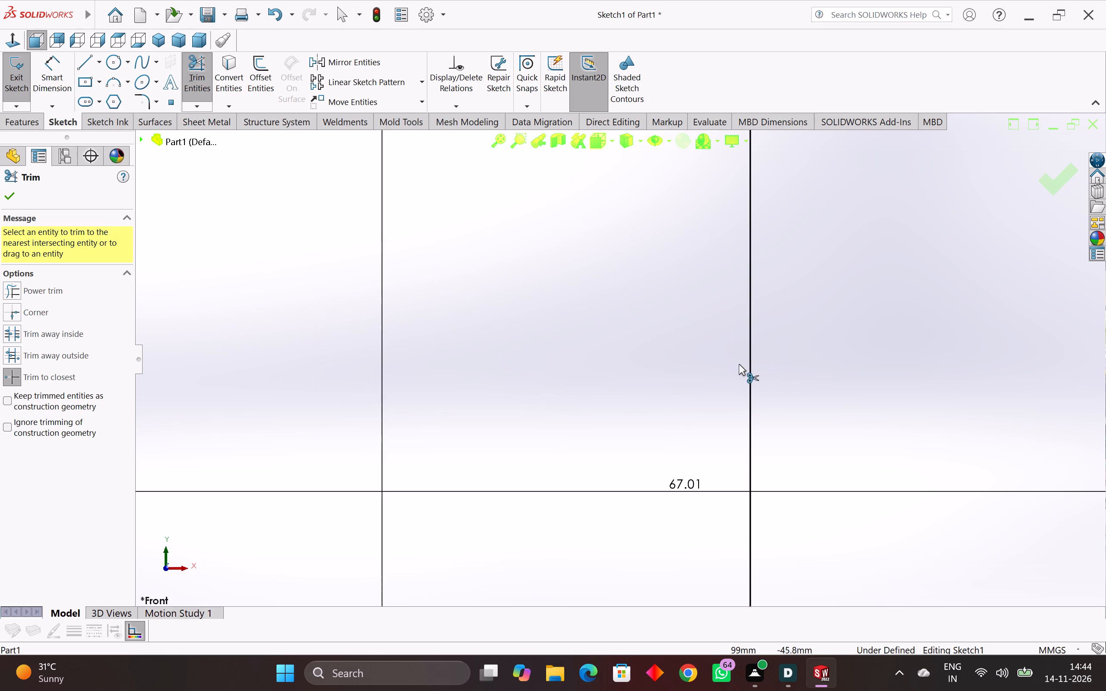
pyautogui.click(748, 375)
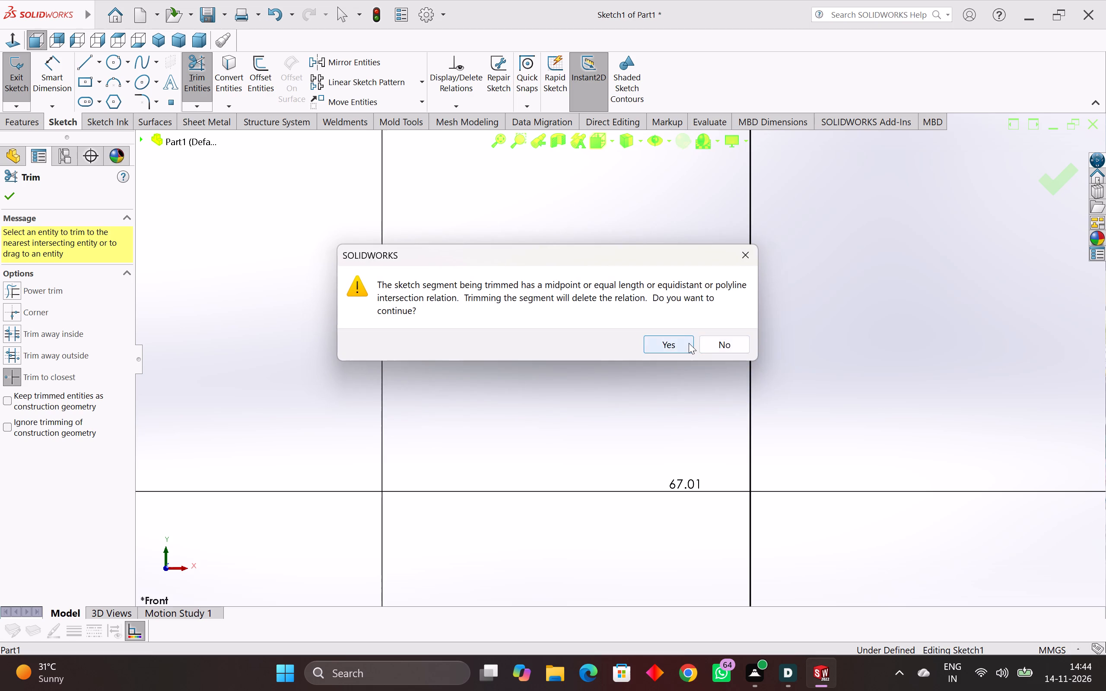
pyautogui.click(689, 343)
pyautogui.scroll(-5, 854, 385)
pyautogui.click(689, 344)
pyautogui.scroll(-5, 808, 437)
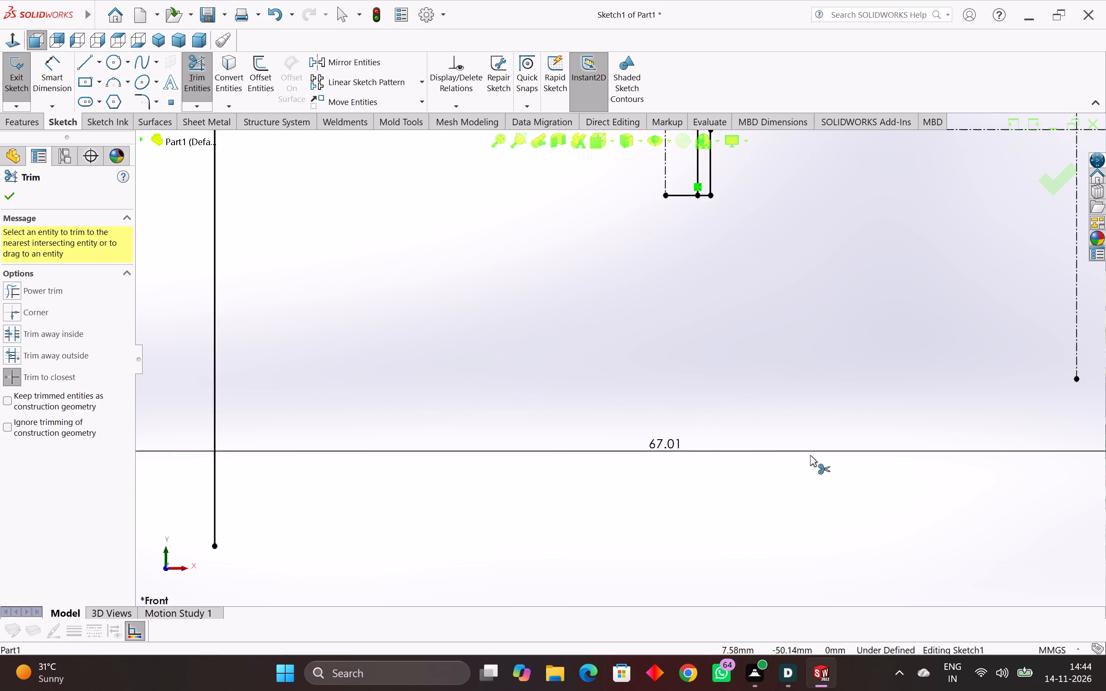
# Trim the right side of the lowest rectangle and the right end of its horizontal centreline.
pyautogui.scroll(-5, 805, 456)
pyautogui.scroll(-4, 694, 361)
pyautogui.scroll(2, 601, 296)
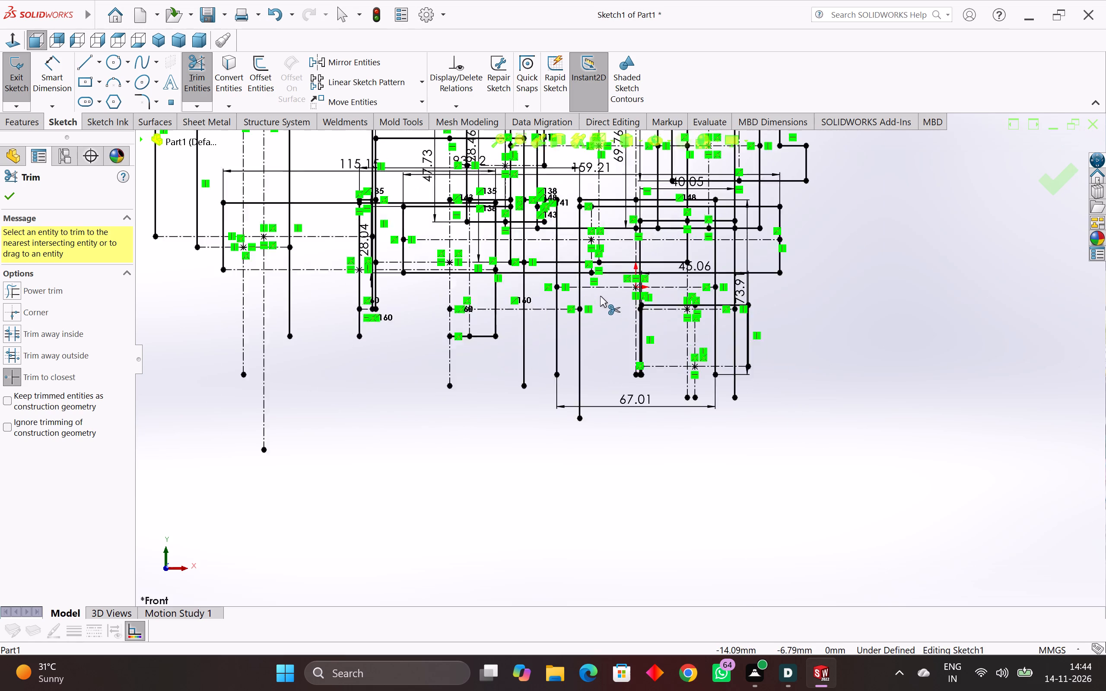
pyautogui.scroll(-6, 600, 296)
pyautogui.scroll(17, 652, 349)
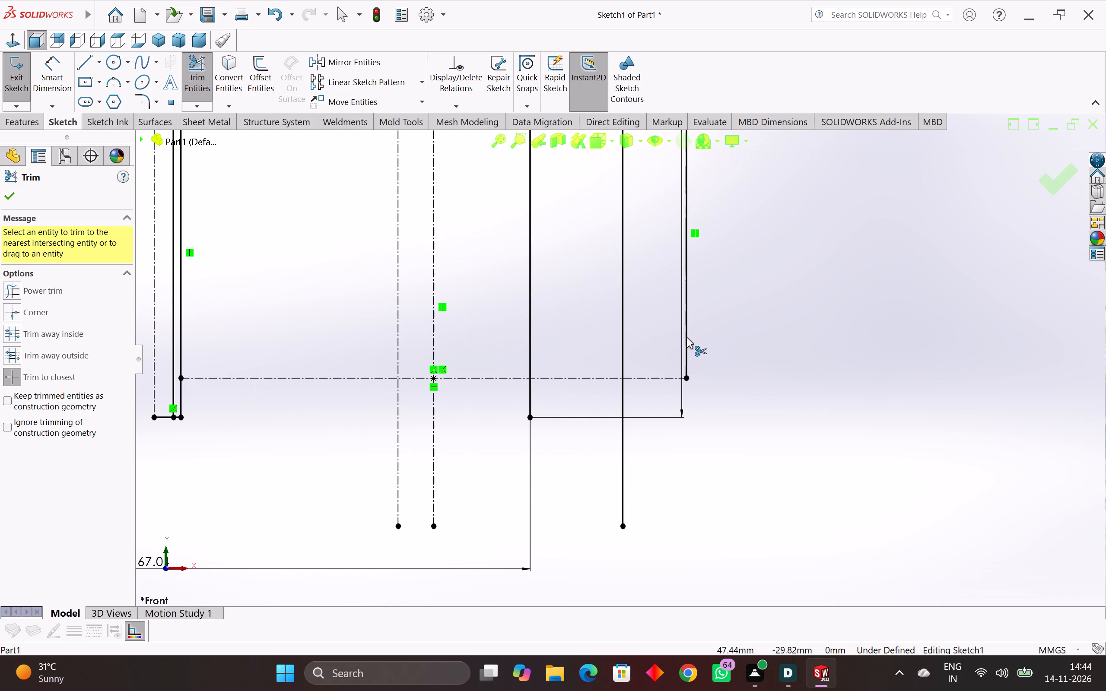
pyautogui.click(686, 337)
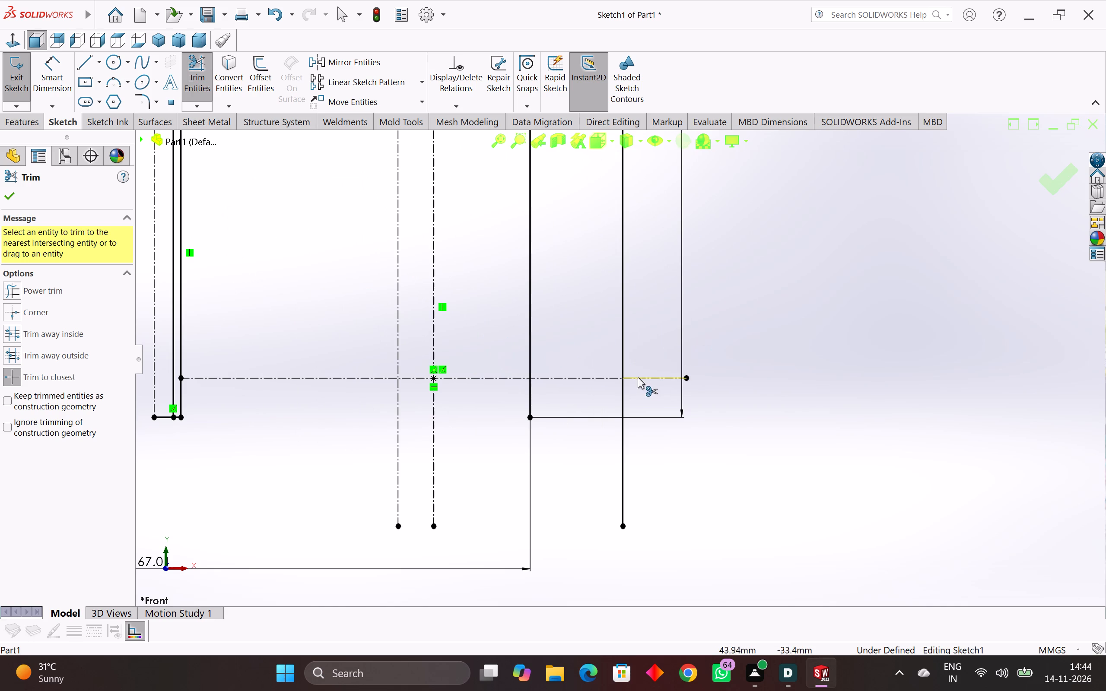
pyautogui.click(645, 380)
# Trim the lower ends of the two solid vertical lines crossing the right half of that horizontal centreline, allowing their relations and dimensions to be deleted.
pyautogui.click(622, 399)
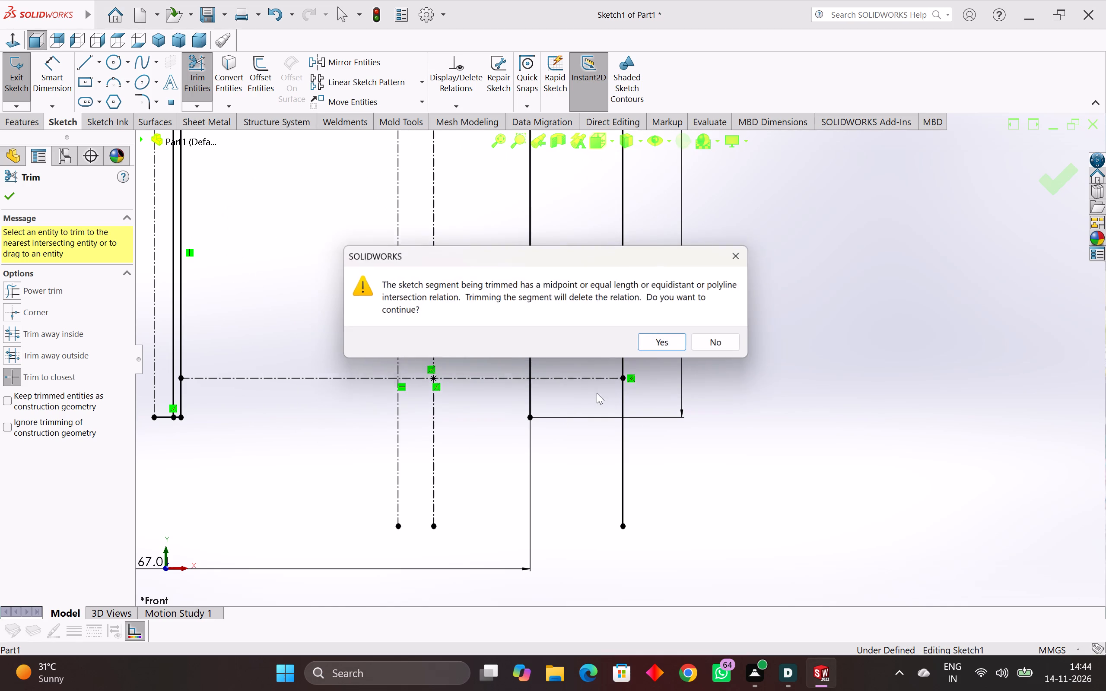
pyautogui.click(661, 349)
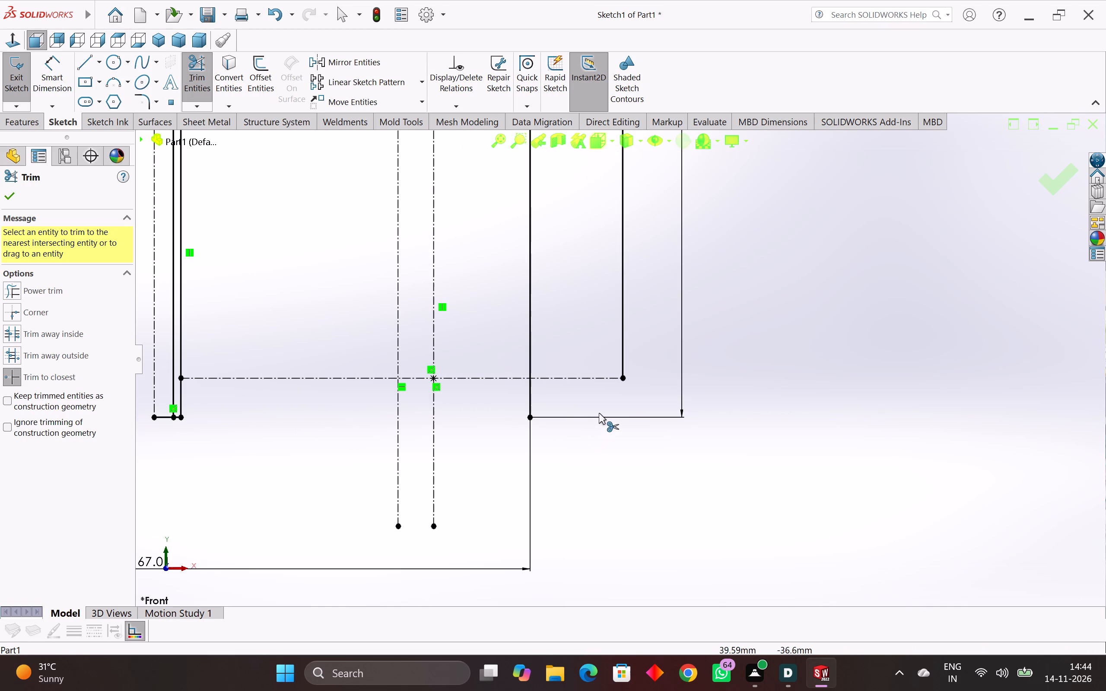
pyautogui.click(599, 415)
pyautogui.click(528, 388)
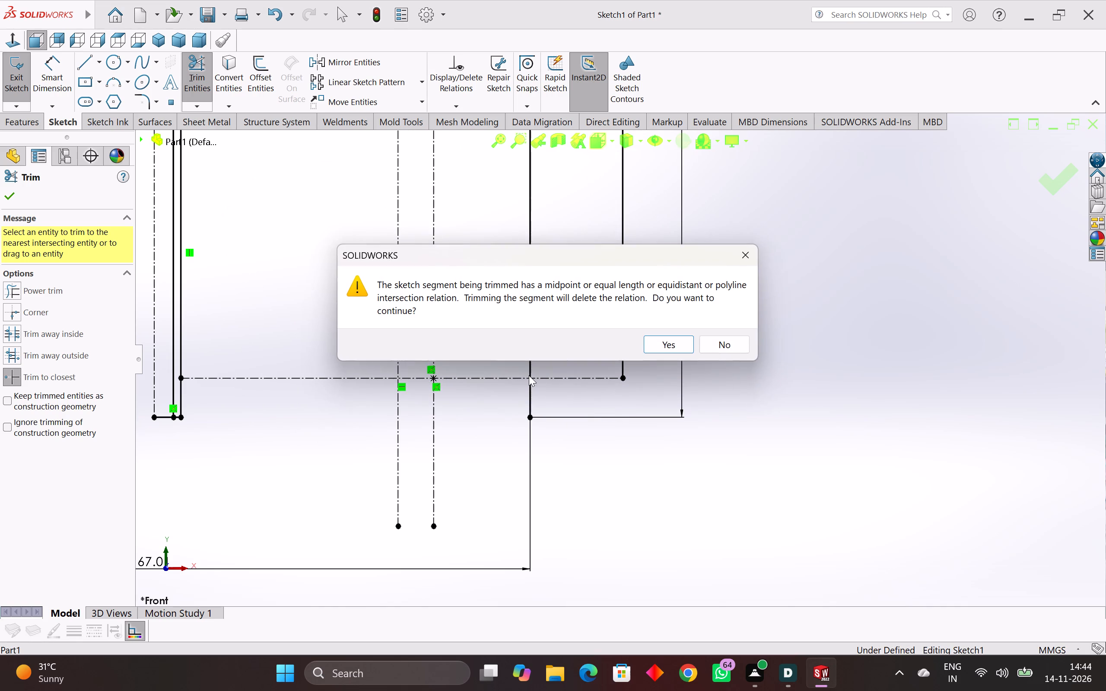
pyautogui.click(669, 347)
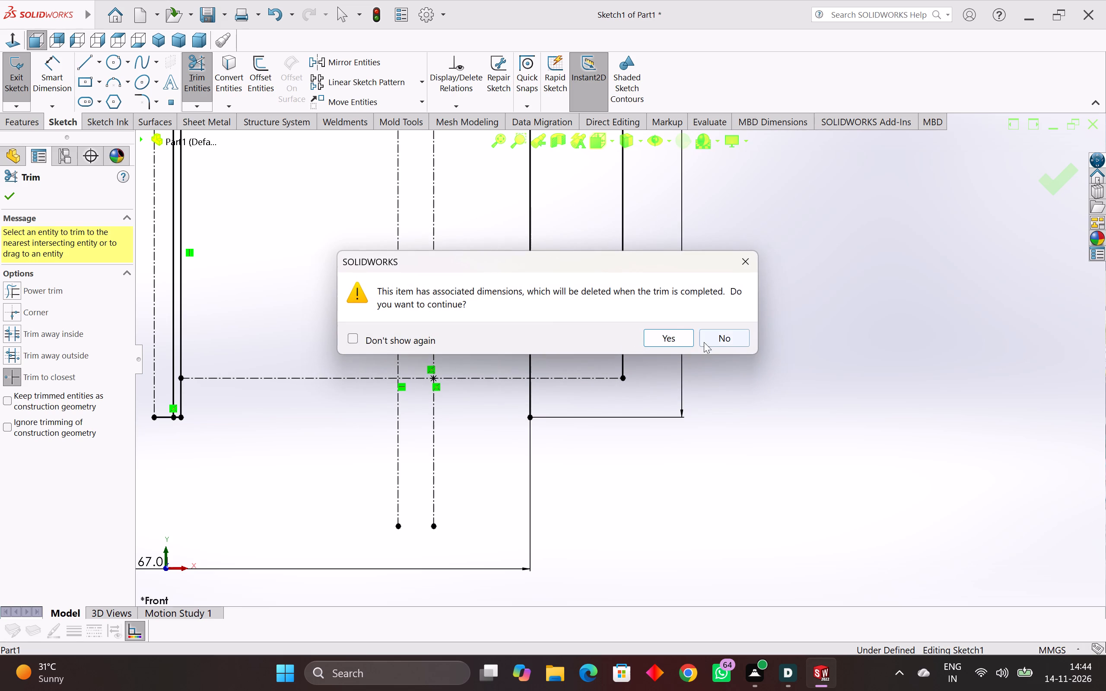
pyautogui.click(675, 330)
# Trim the stepped outline right of the 43.06 mm wide rectangle, from its short lower side up through the tall vertical line.
pyautogui.scroll(-5, 665, 330)
pyautogui.scroll(-5, 637, 309)
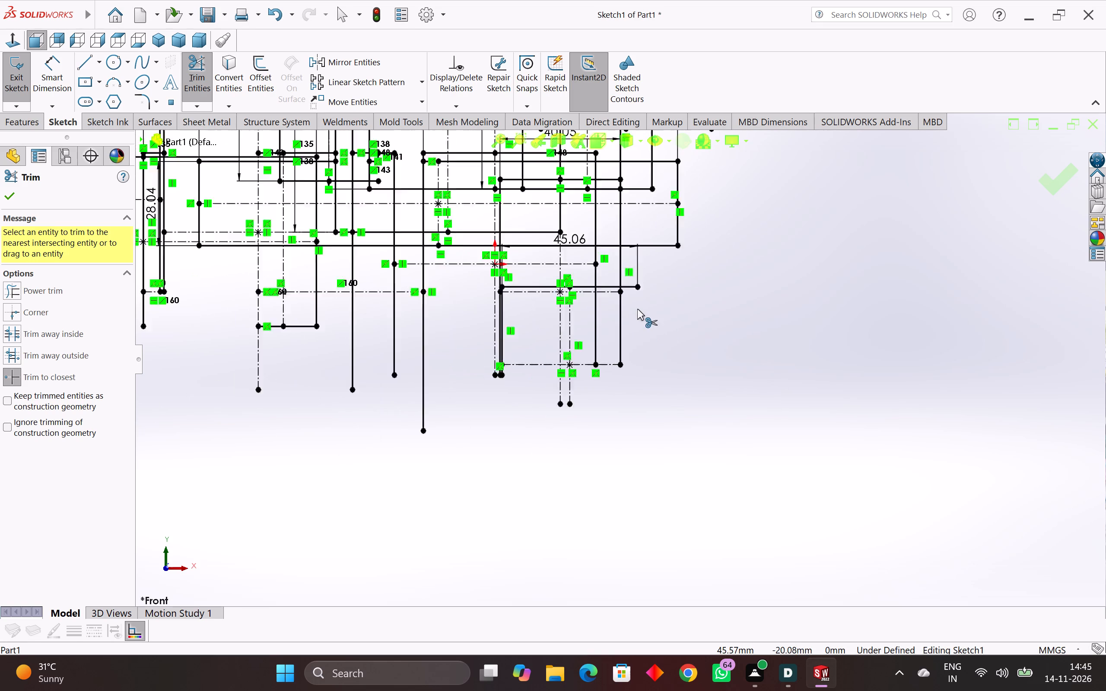
pyautogui.scroll(-5, 636, 322)
pyautogui.scroll(10, 636, 322)
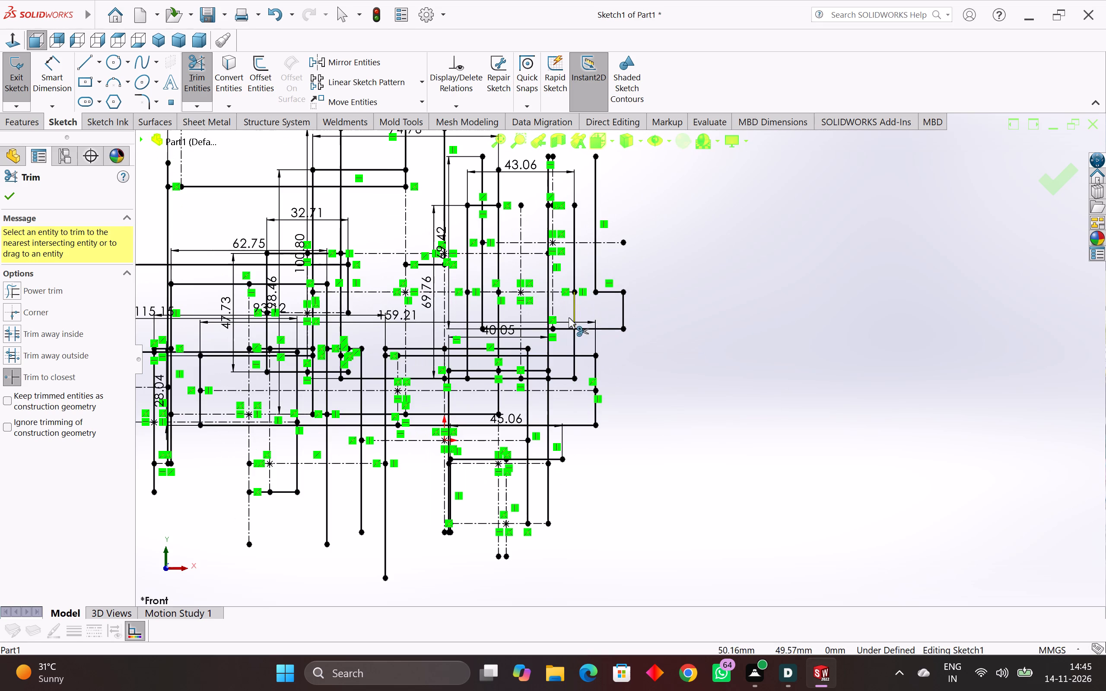
pyautogui.click(623, 312)
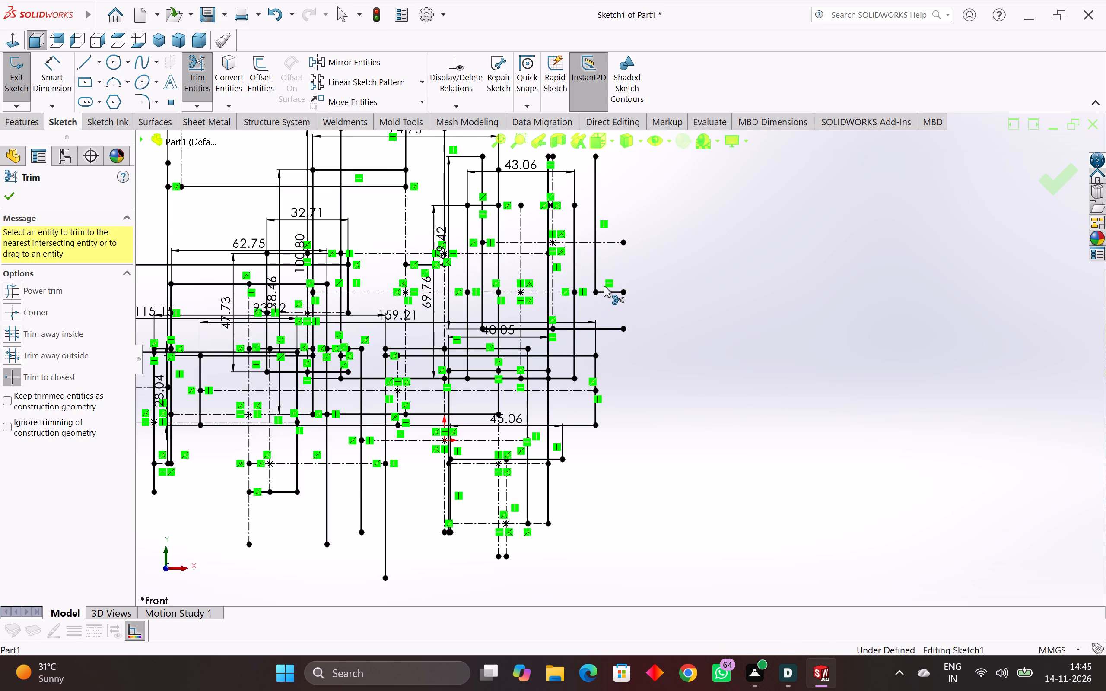
pyautogui.click(607, 292)
pyautogui.click(595, 263)
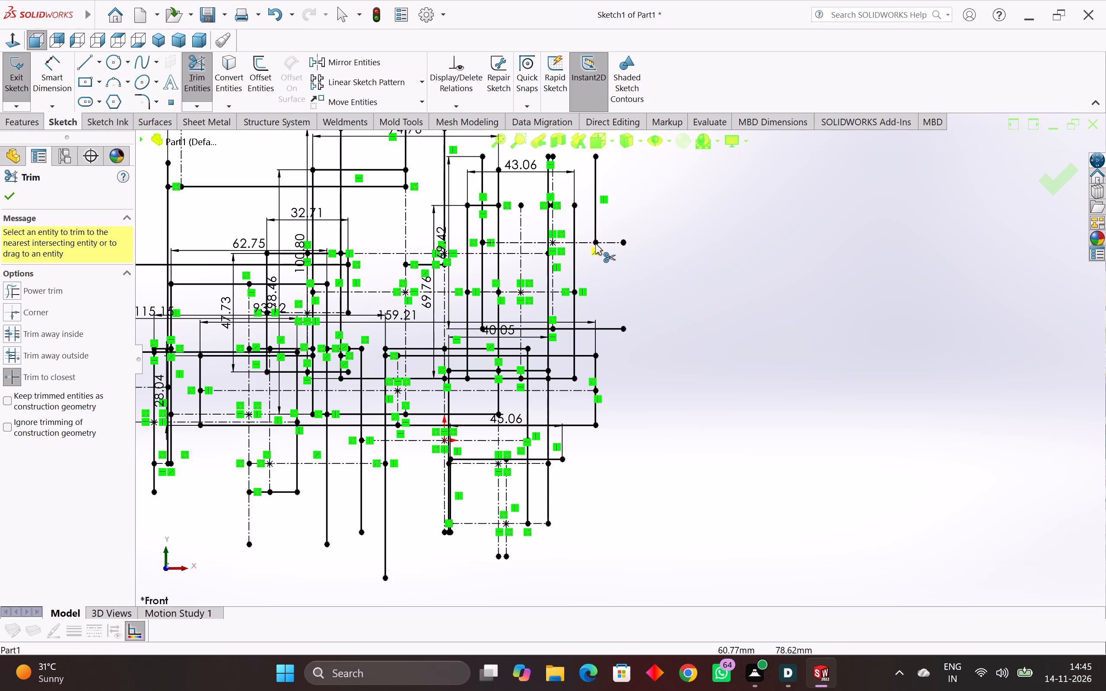
pyautogui.click(595, 236)
# Trim the right side of the 43.06 mm wide rectangle segment by segment, allowing its dimension to be deleted.
pyautogui.click(575, 233)
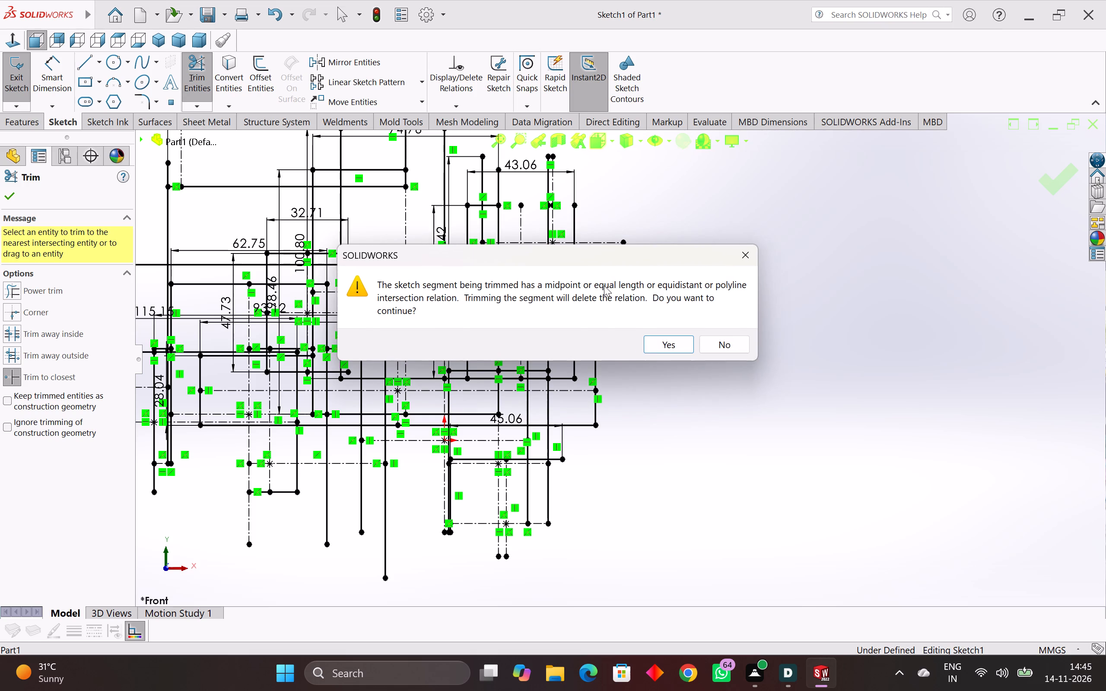
pyautogui.click(652, 345)
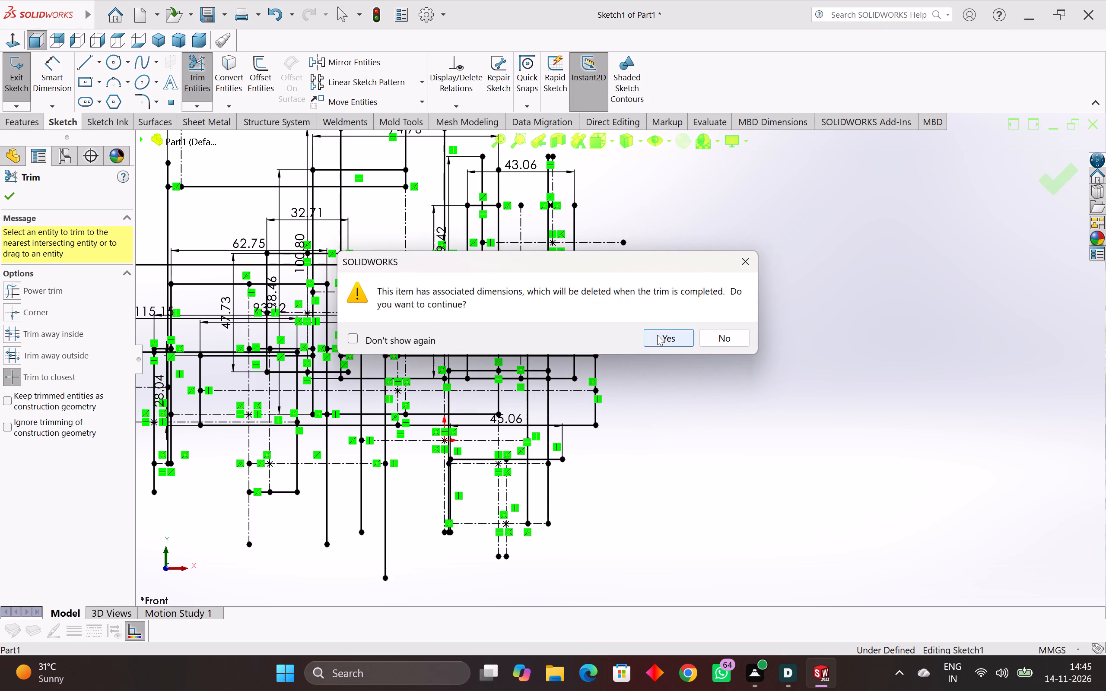
pyautogui.click(657, 335)
pyautogui.click(577, 272)
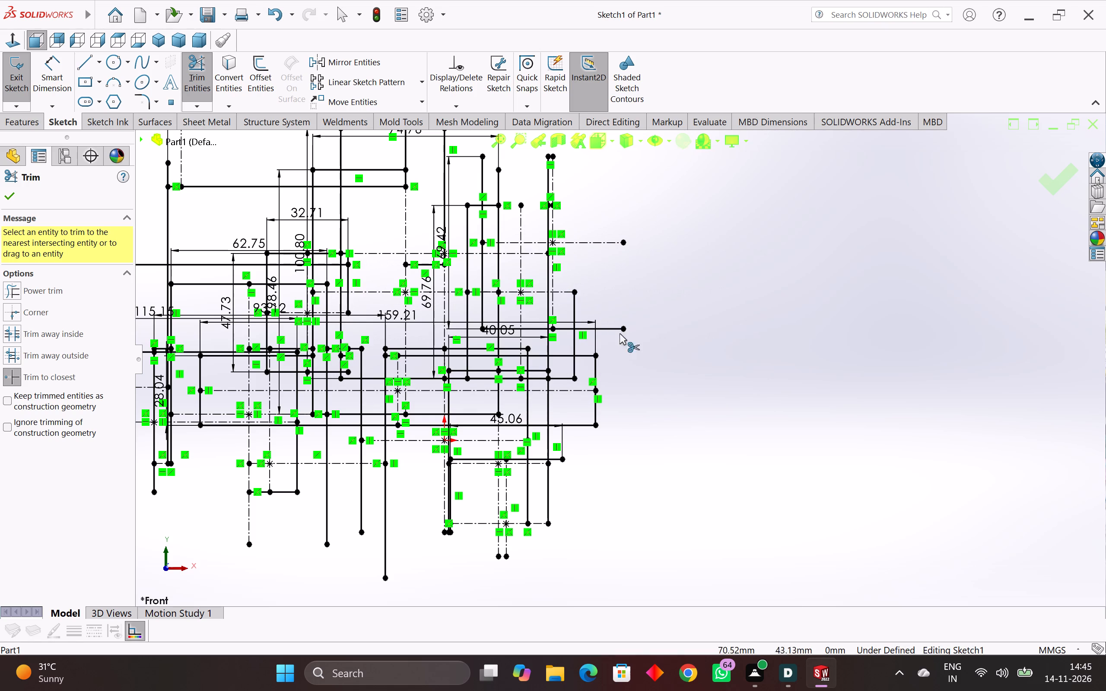
pyautogui.click(573, 312)
pyautogui.click(575, 347)
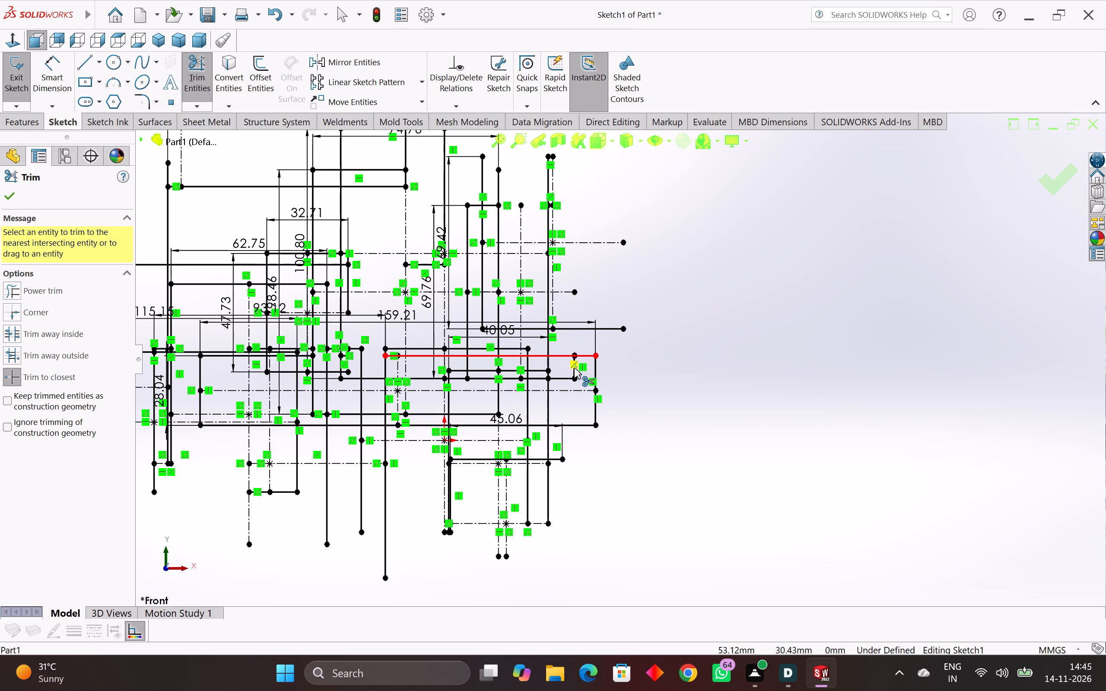
pyautogui.click(574, 372)
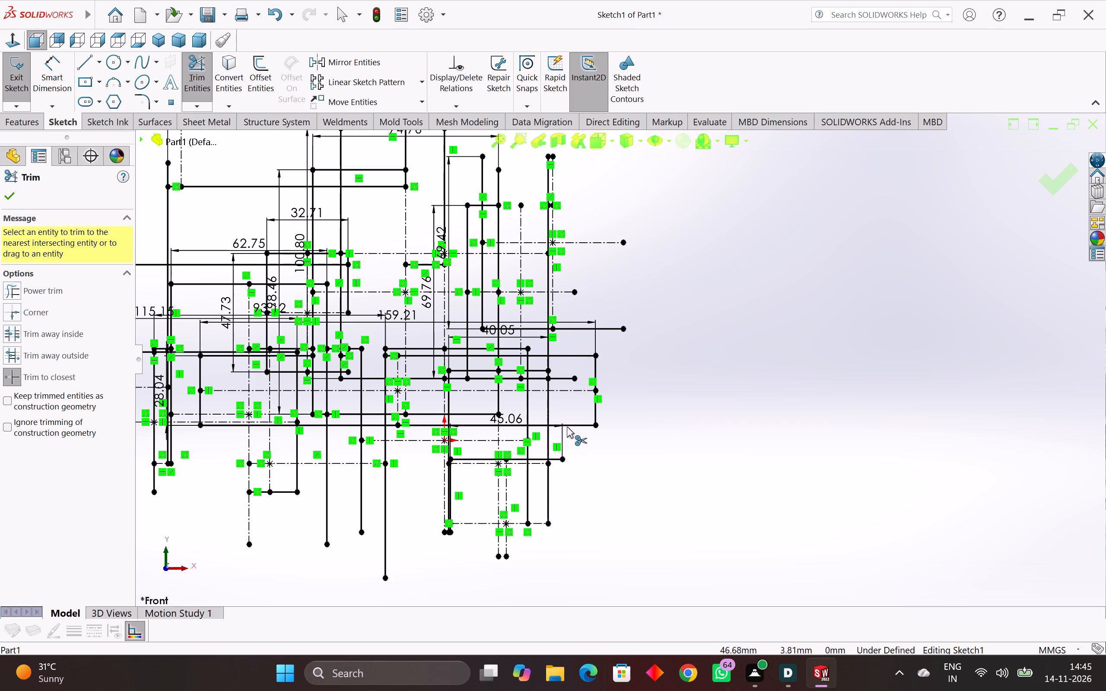
# Trim the right end of the 159.21 mm wide rectangle back to the nearest vertical line, allowing its dimension to be deleted.
pyautogui.click(577, 425)
pyautogui.click(680, 345)
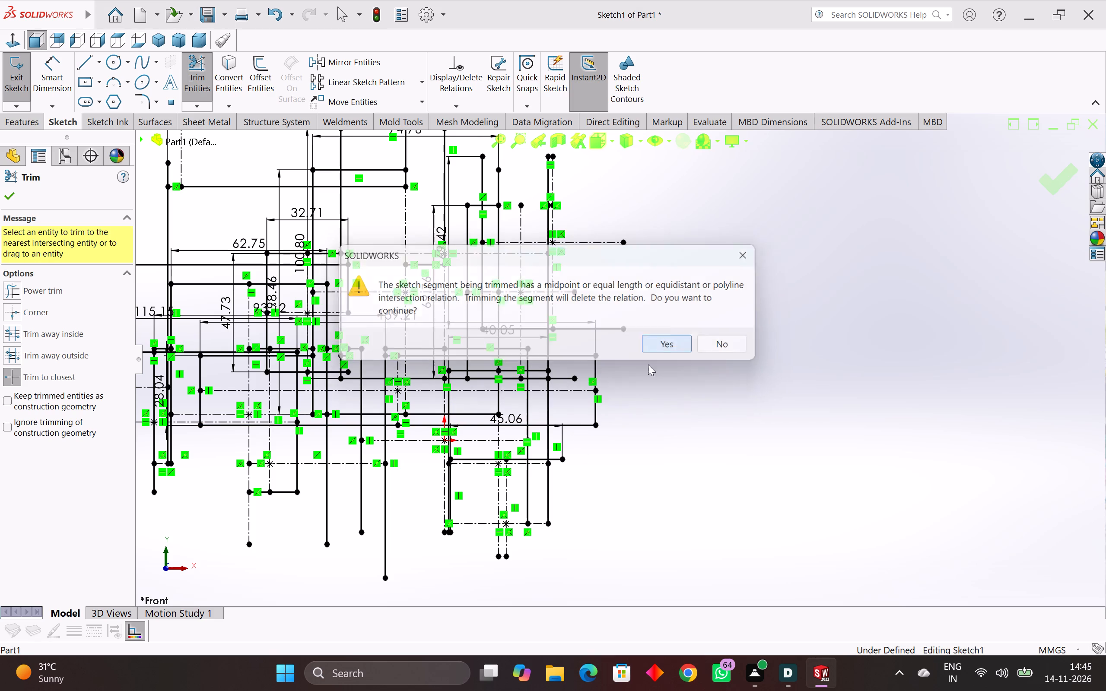
pyautogui.click(597, 412)
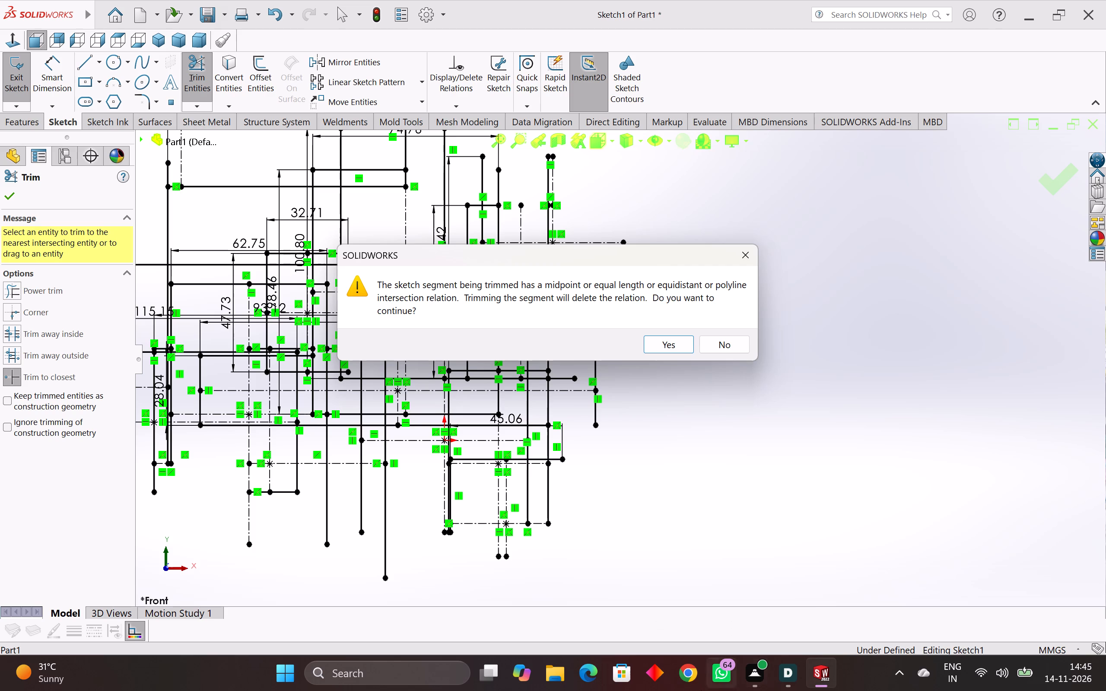
pyautogui.click(666, 350)
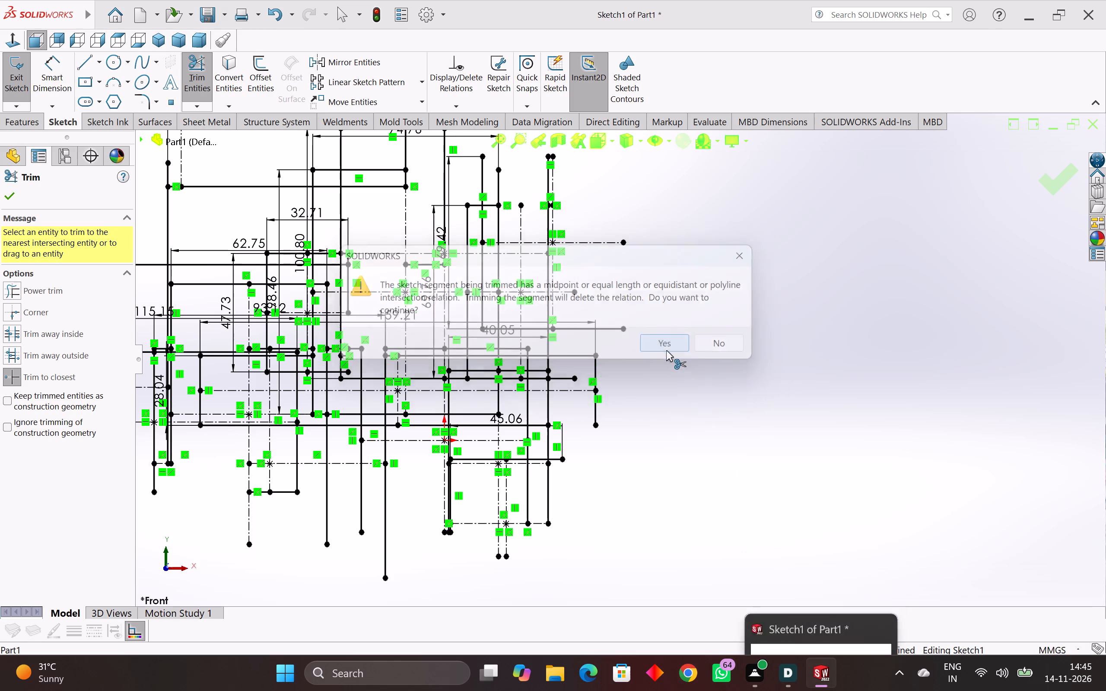
pyautogui.click(594, 370)
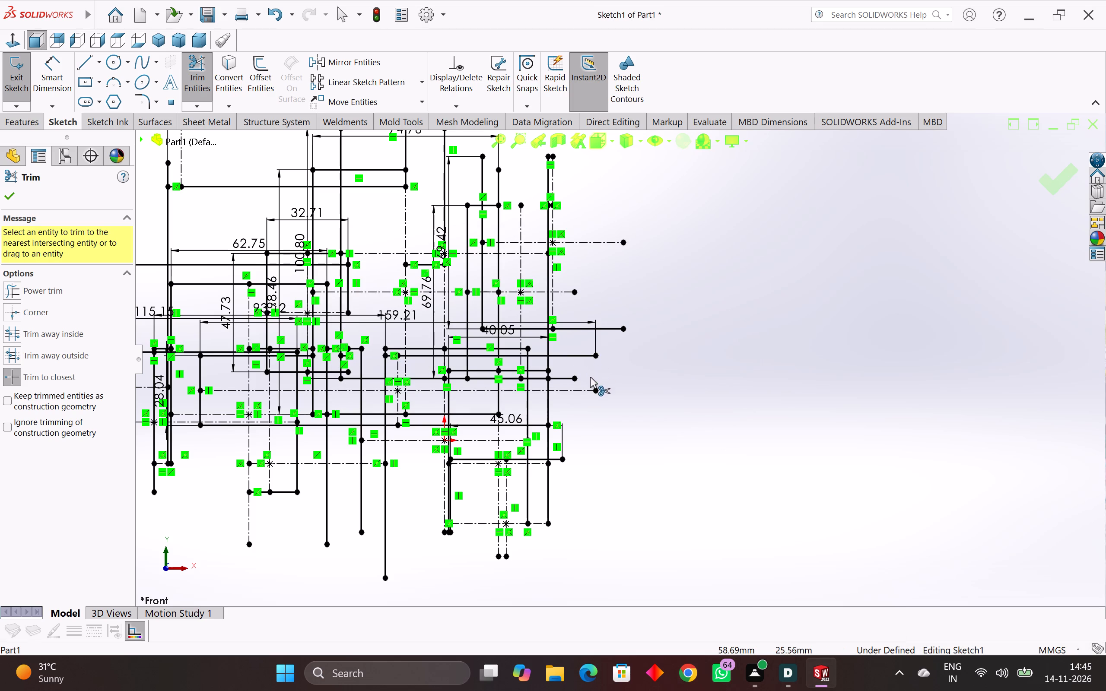
pyautogui.click(571, 360)
pyautogui.click(571, 357)
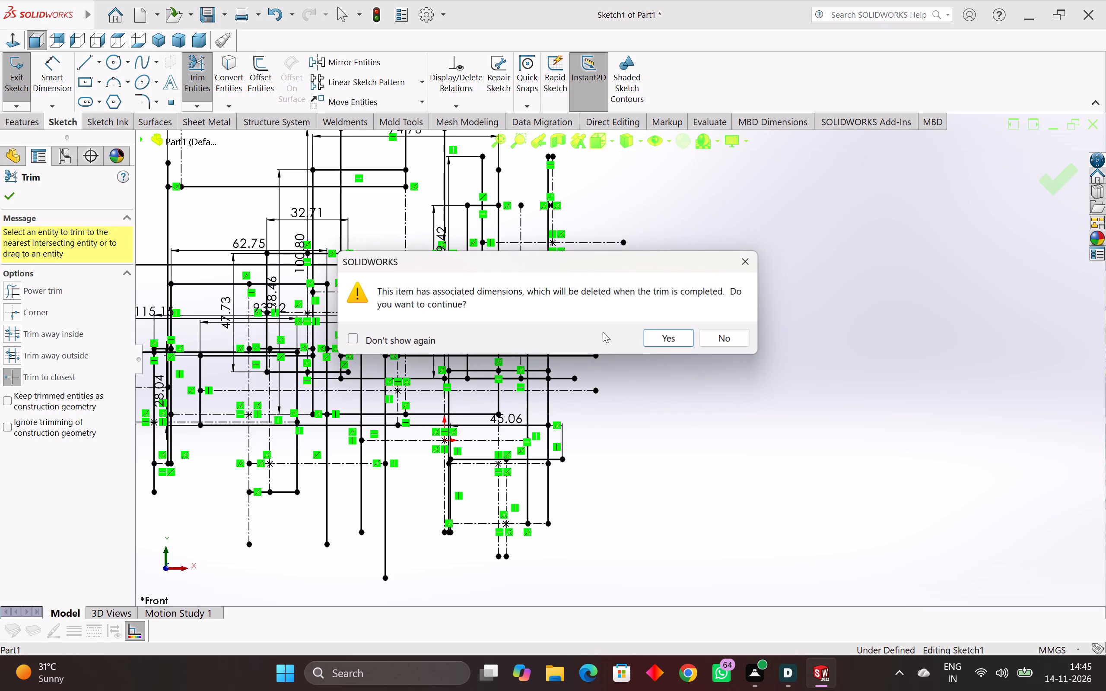
pyautogui.click(661, 336)
# Trim the right part of the 69.42 mm tall rectangle's bottom edge, back to the vertical centreline of the neighbouring rectangle.
pyautogui.click(584, 331)
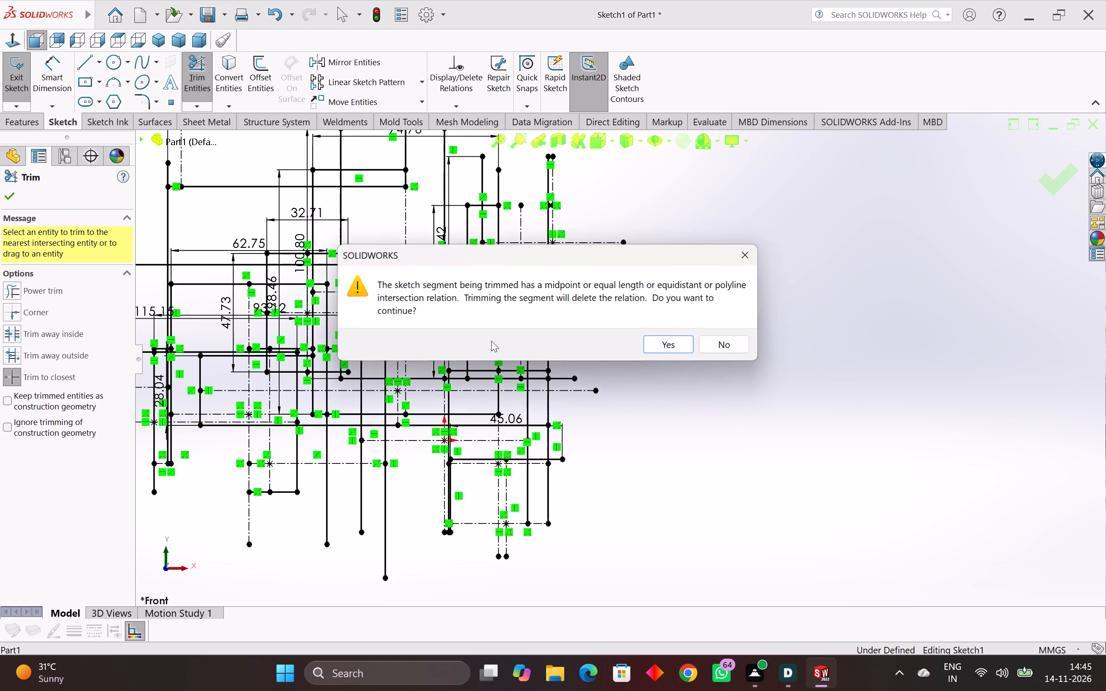
pyautogui.click(648, 343)
pyautogui.click(533, 330)
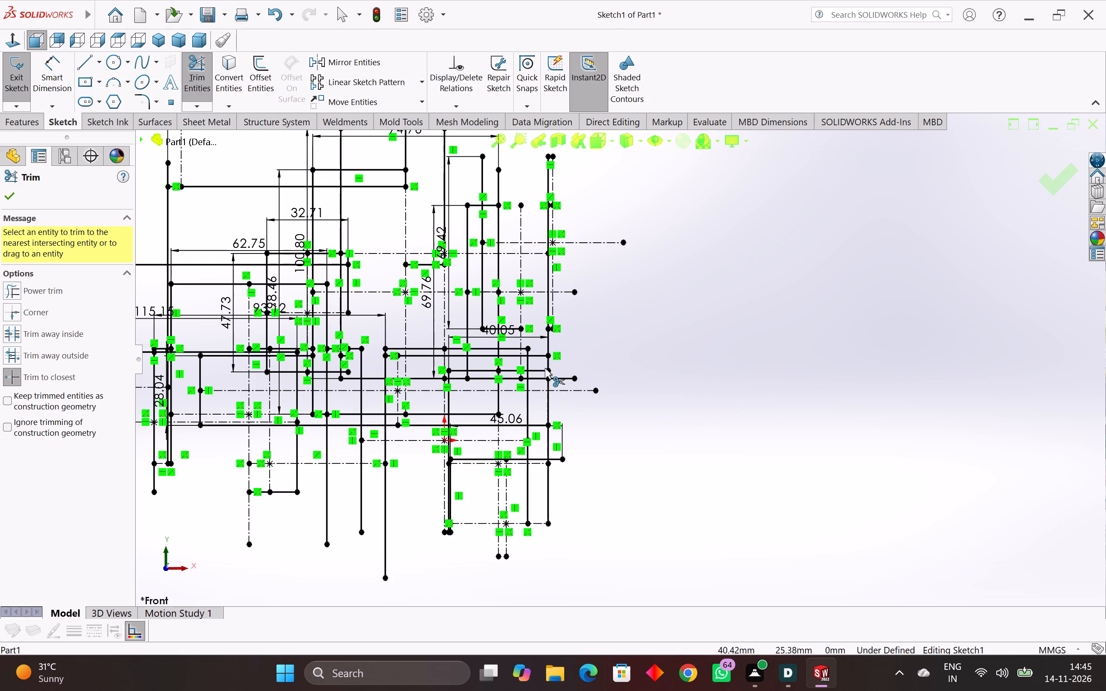
# Trim segments of the two horizontal lines just above the 40.05 mm wide rectangle's top edge.
pyautogui.click(517, 349)
pyautogui.click(485, 348)
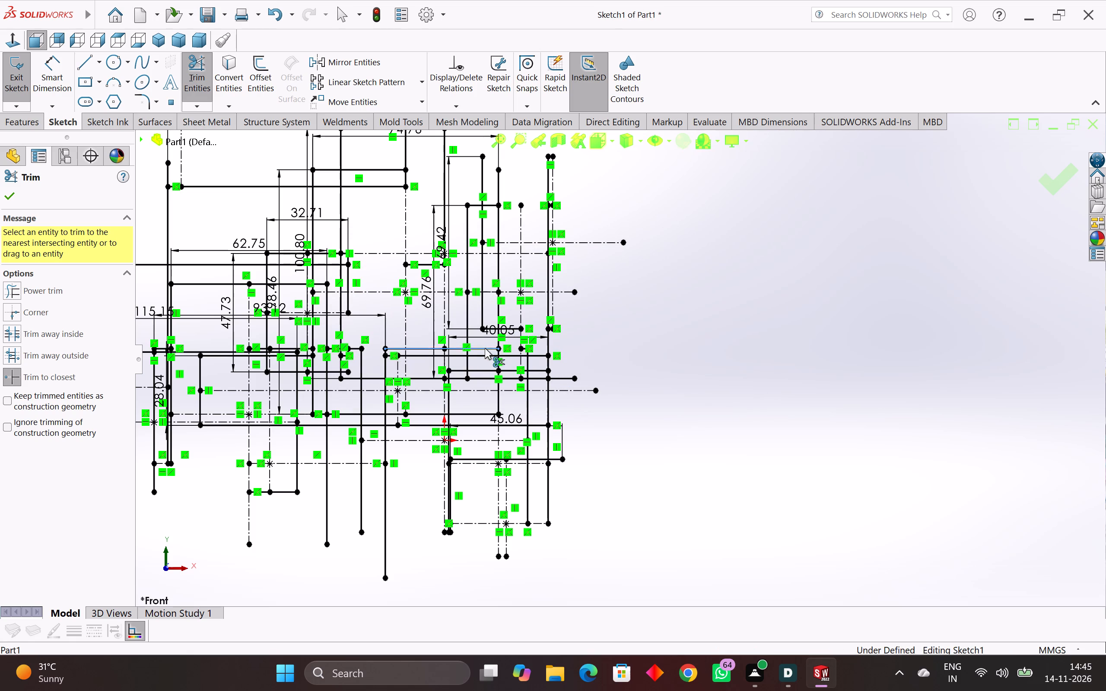
pyautogui.click(514, 357)
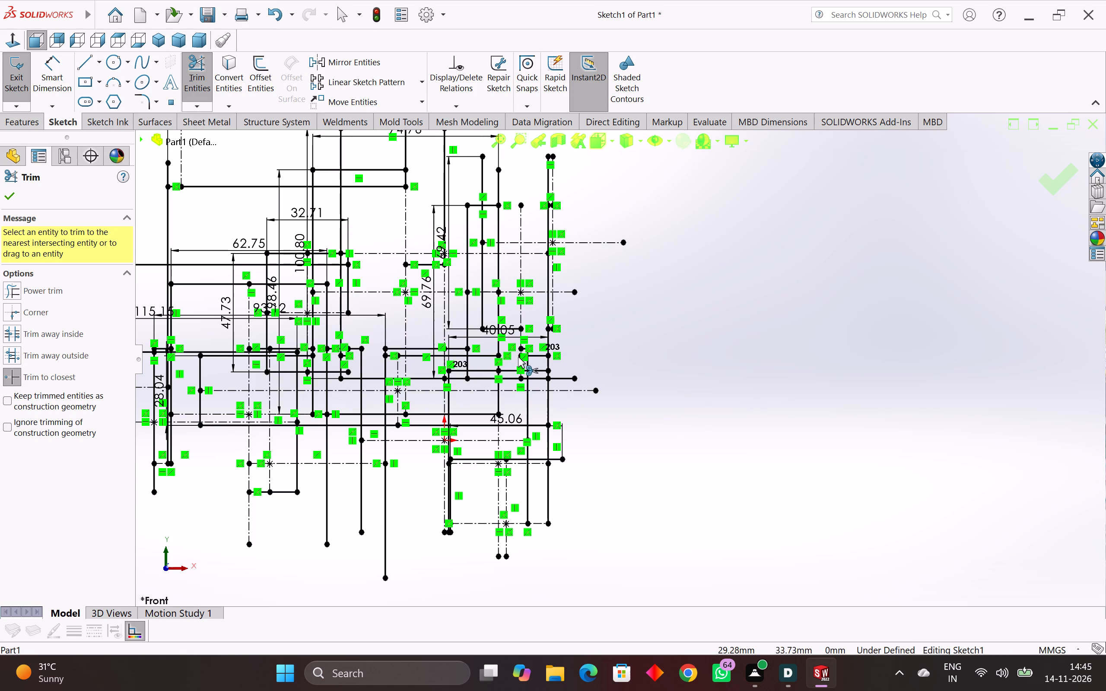
pyautogui.click(542, 357)
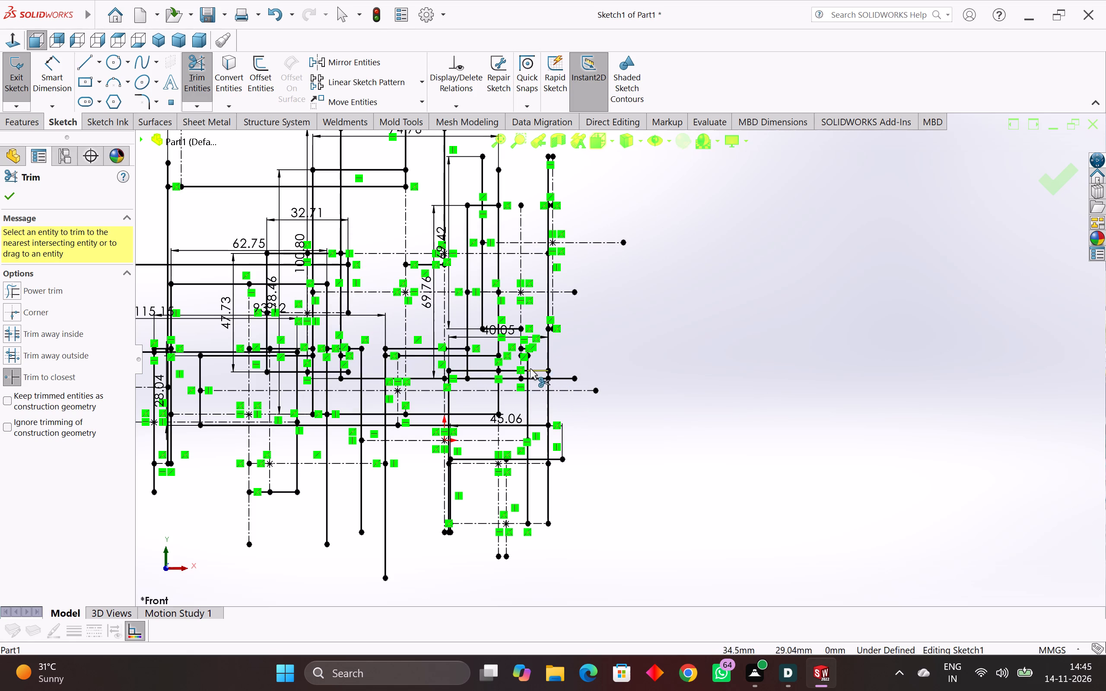
# Trim the left and middle segments of the 40.05 mm wide rectangle's top edge and the overhanging right end of the line just below, allowing relation deletion.
pyautogui.click(530, 368)
pyautogui.click(572, 377)
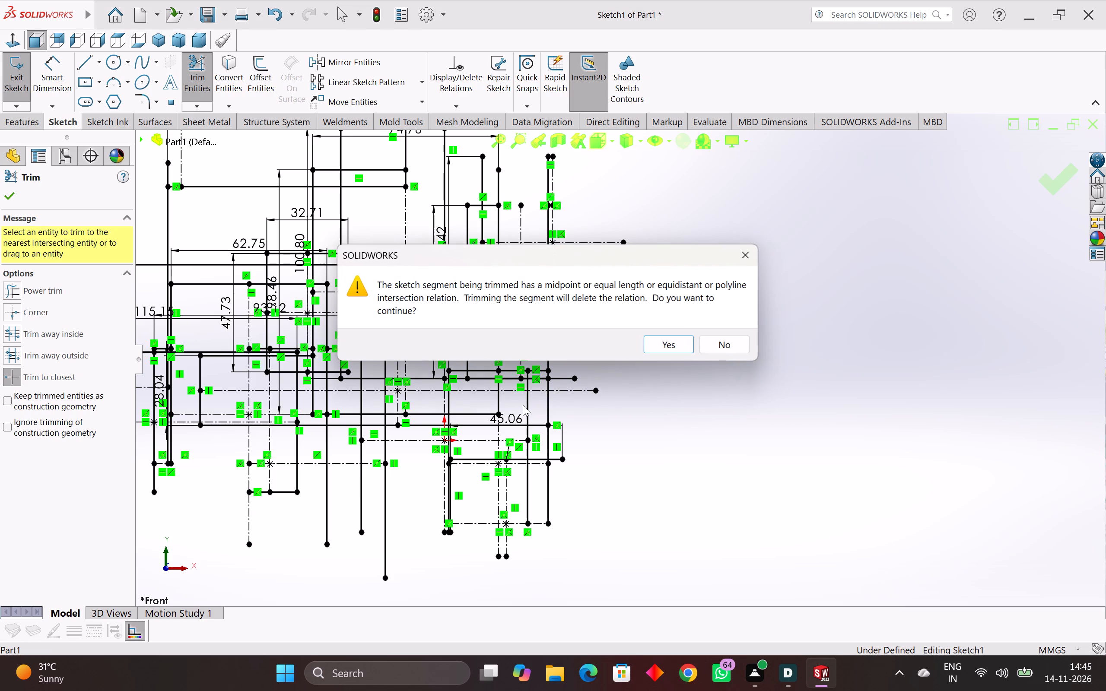
pyautogui.click(671, 350)
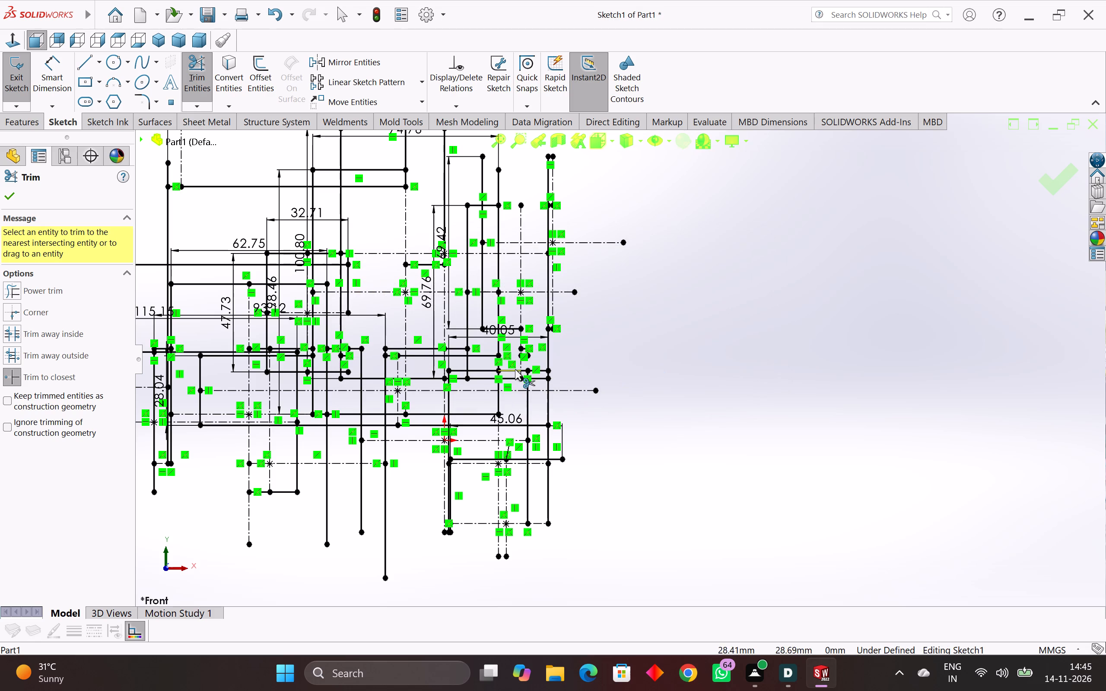
pyautogui.click(515, 369)
pyautogui.click(667, 348)
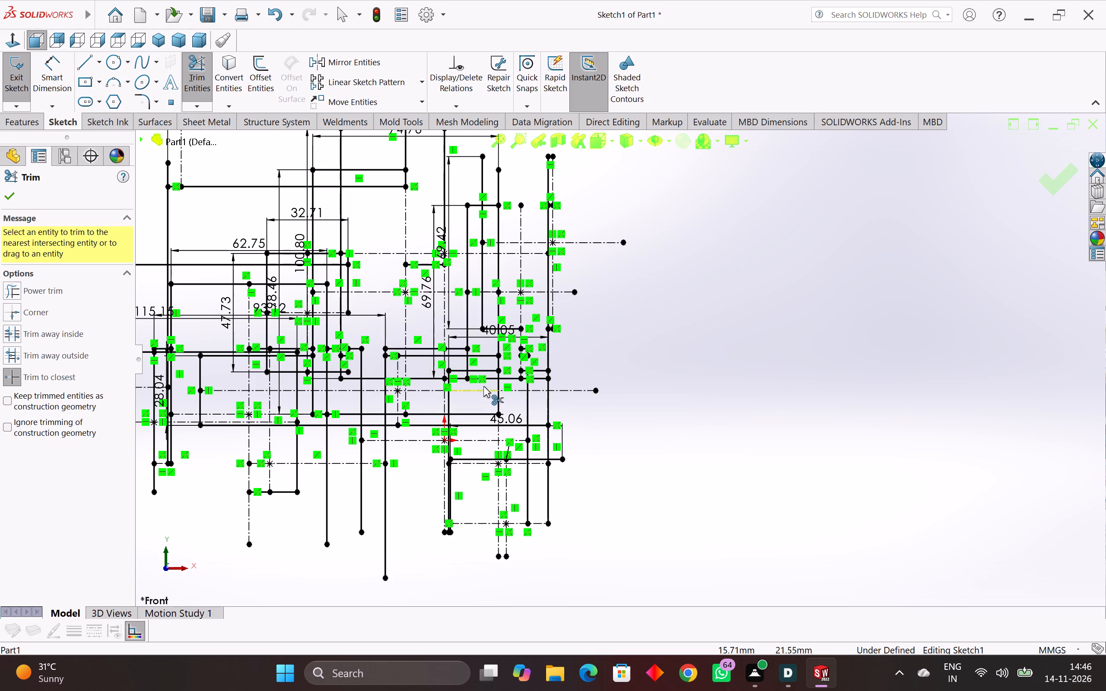
pyautogui.click(483, 371)
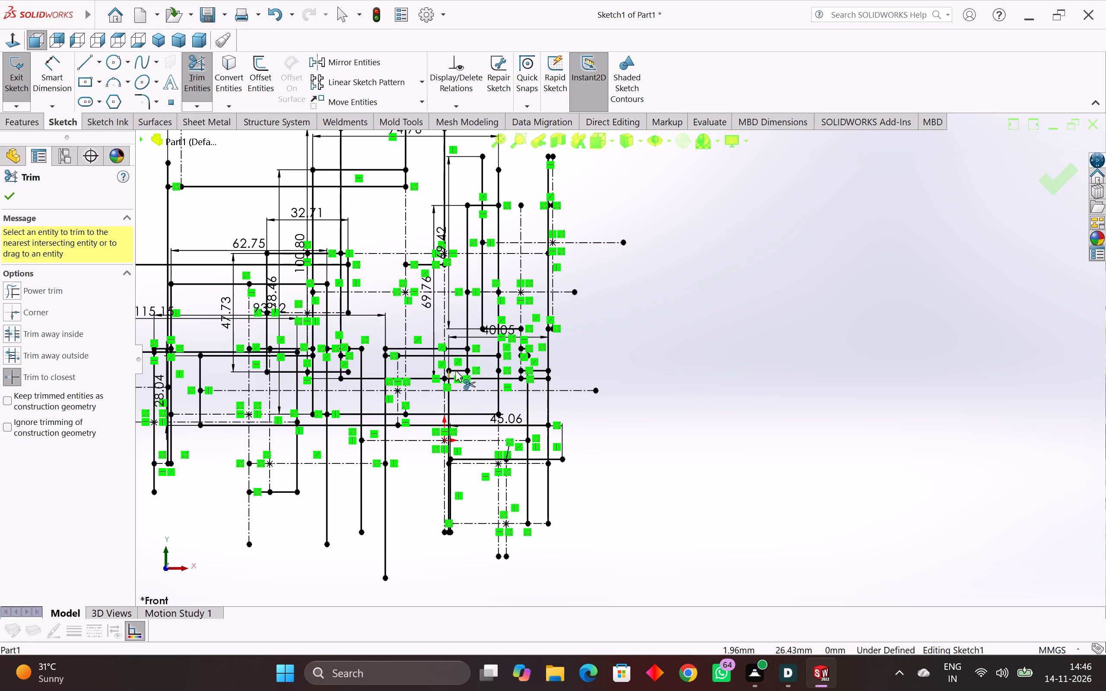
pyautogui.click(456, 370)
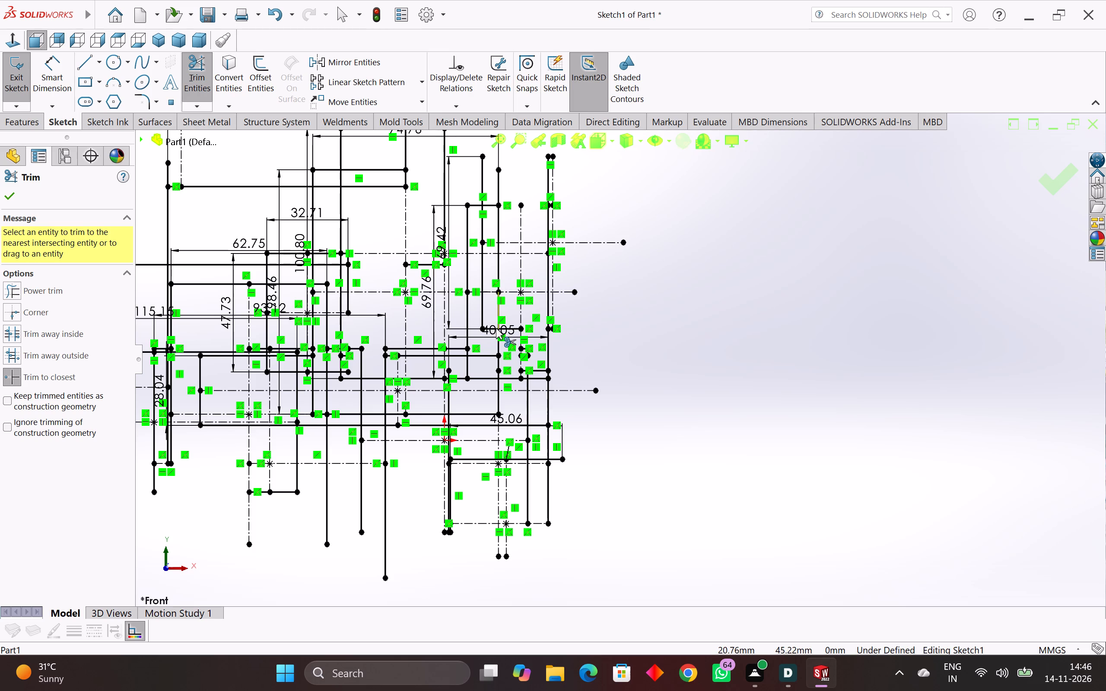
# Trim the vertical line's segment just above the short horizontal line over the 40.05 mm dimension, allowing its relation to be deleted.
pyautogui.click(496, 328)
pyautogui.click(660, 344)
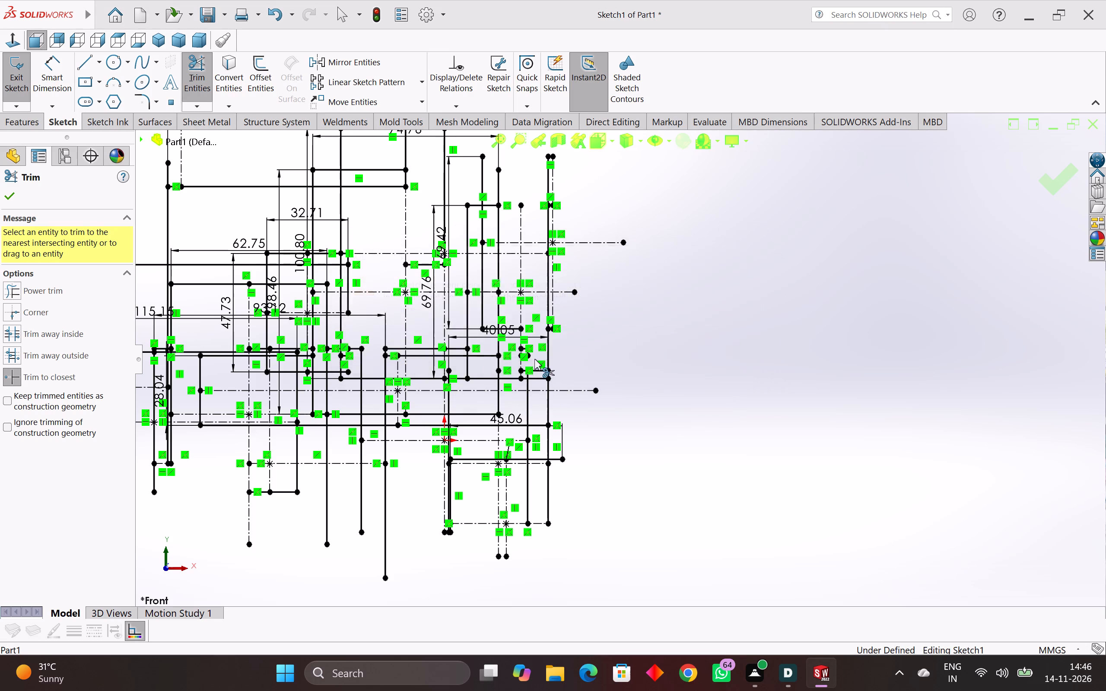
# Trim the left part of the 28.04 mm tall rectangle's top edge, up to the nearest vertical centreline.
pyautogui.scroll(-4, 689, 411)
pyautogui.scroll(4, 471, 408)
pyautogui.scroll(4, 536, 323)
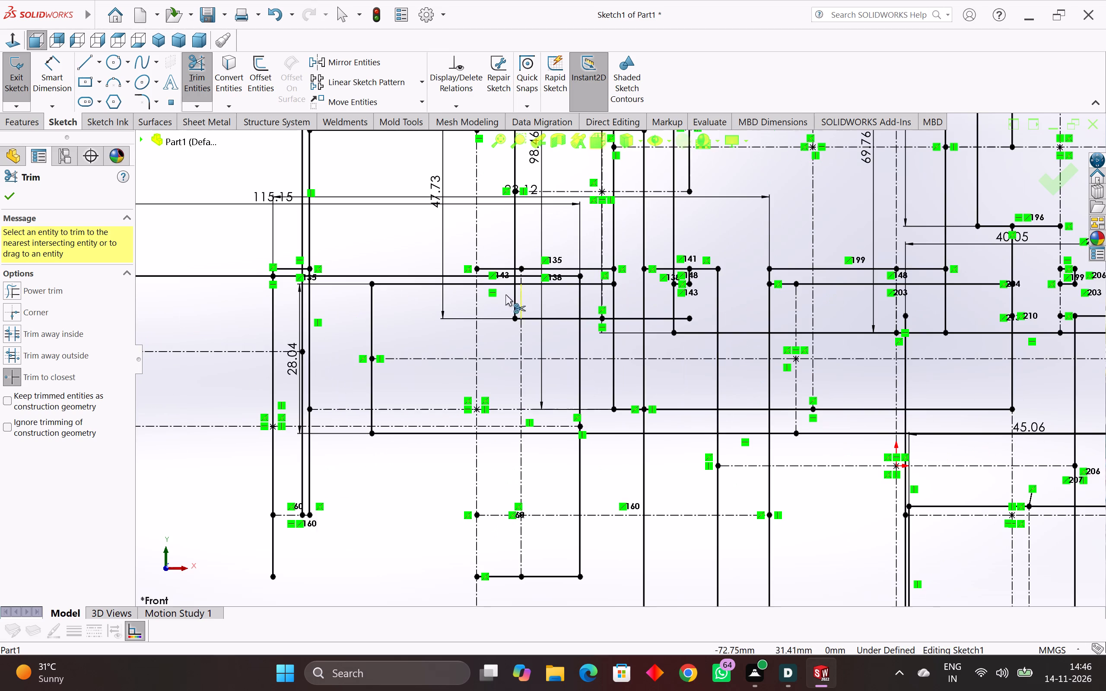
pyautogui.click(437, 283)
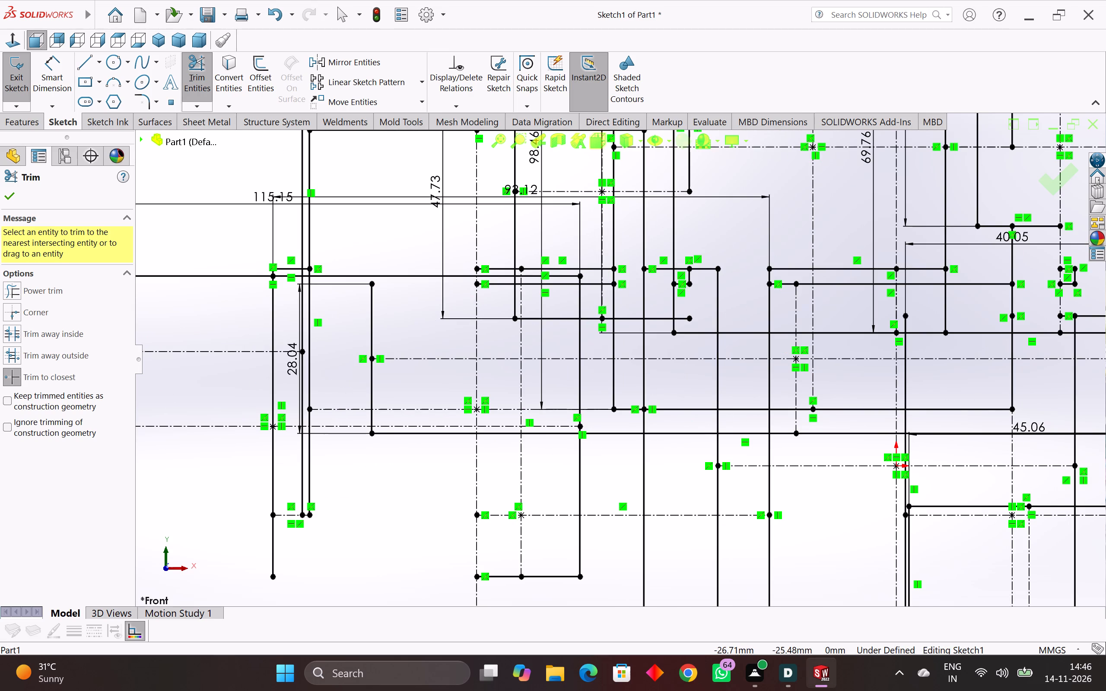
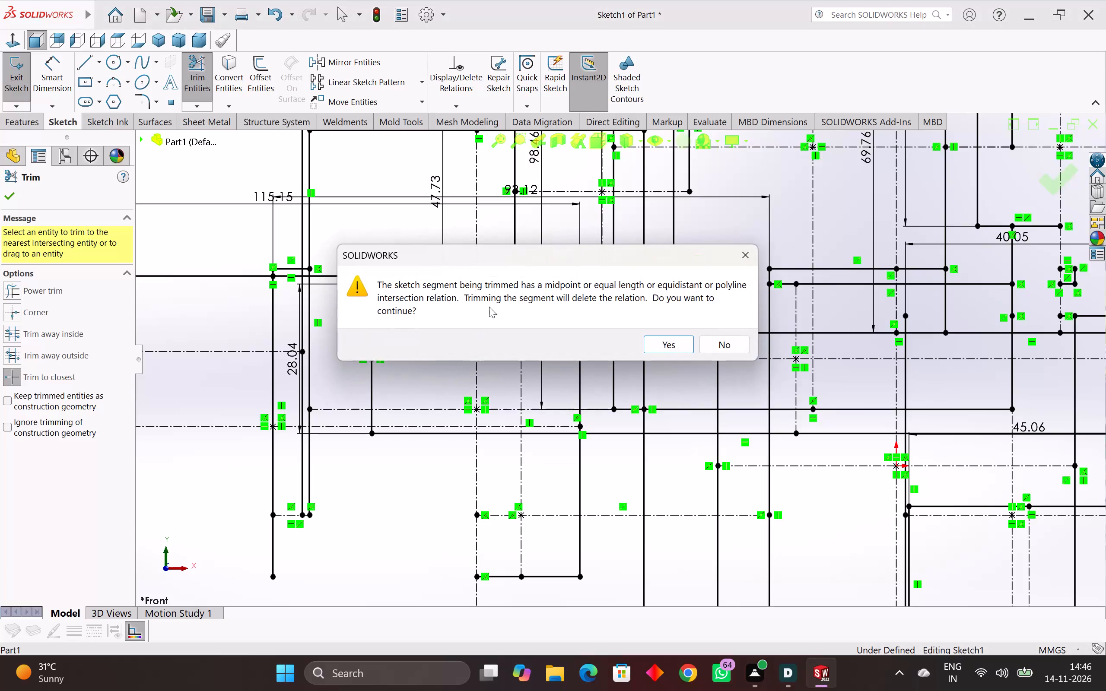
# Finish the pending edge trim and trim the top of the adjacent vertical line down to the horizontal line below, allowing relation deletion.
pyautogui.click(654, 348)
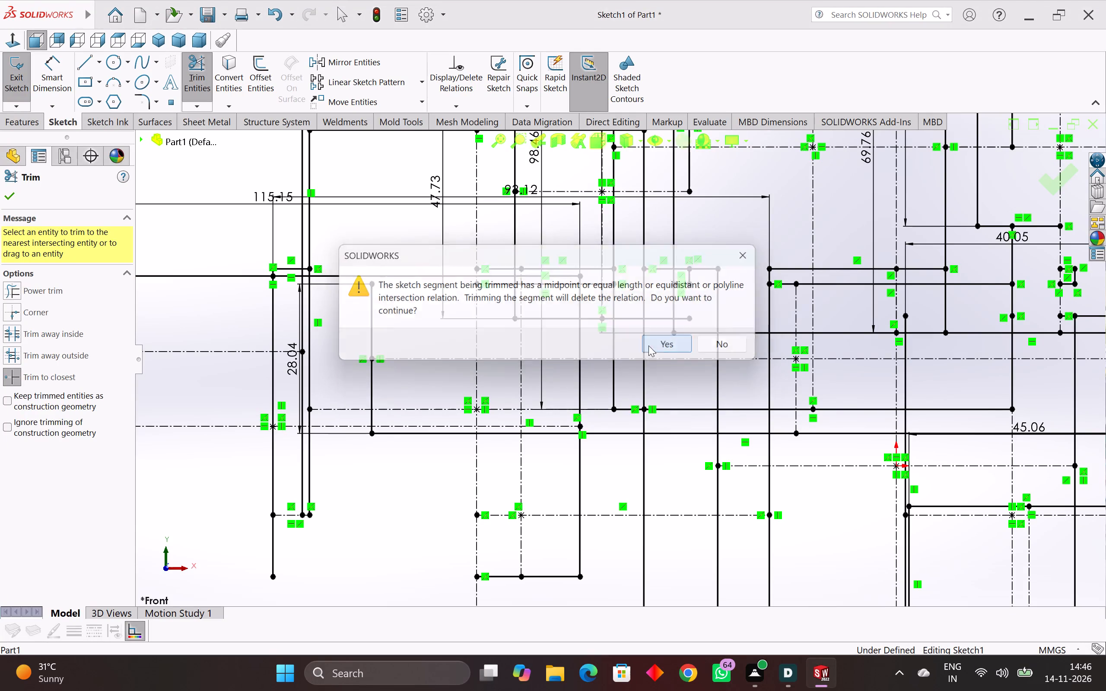
pyautogui.click(713, 296)
pyautogui.click(717, 301)
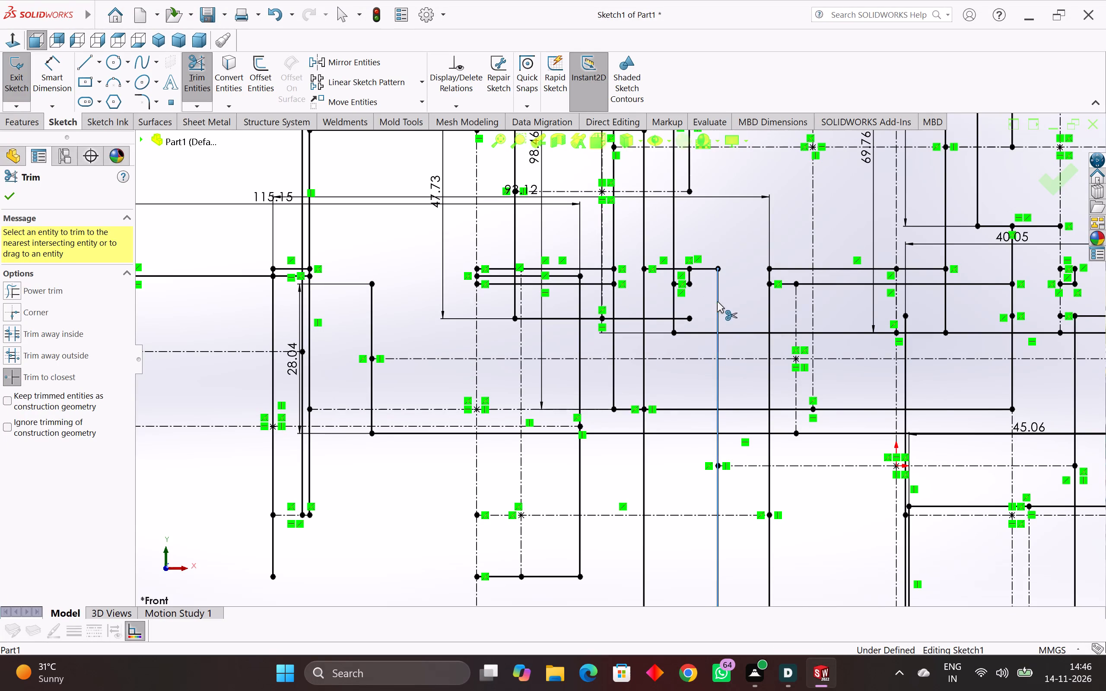
pyautogui.click(671, 351)
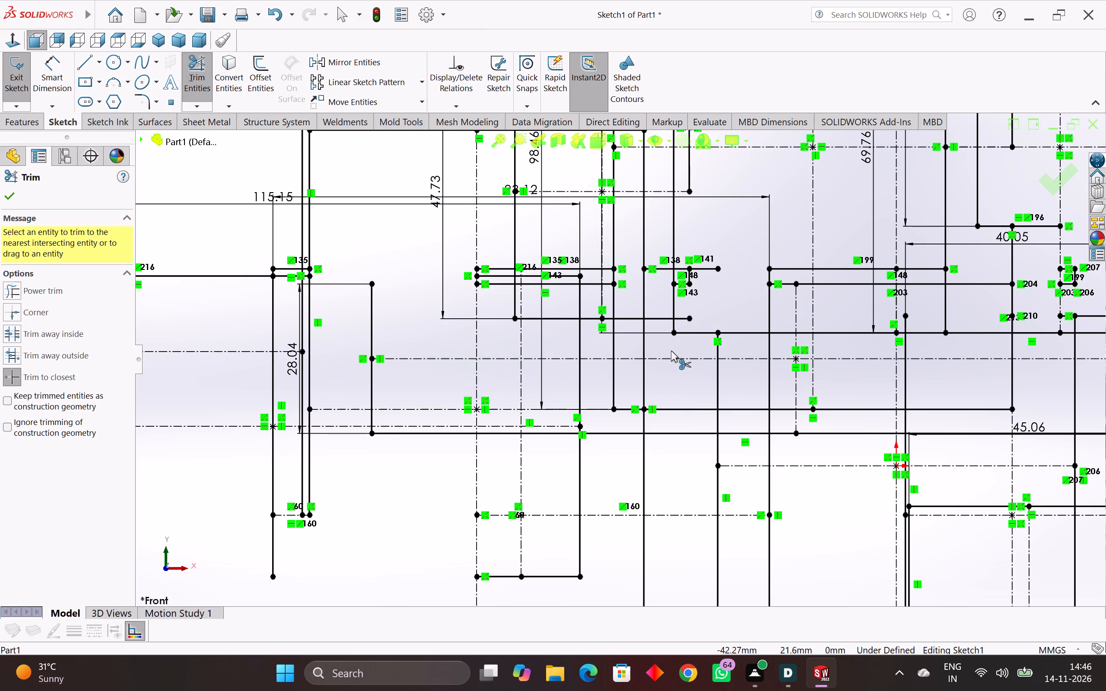
# Trim three segments of the horizontal line just above the 28.04 mm tall rectangle's bottom edge, allowing its relation to be deleted.
pyautogui.click(699, 411)
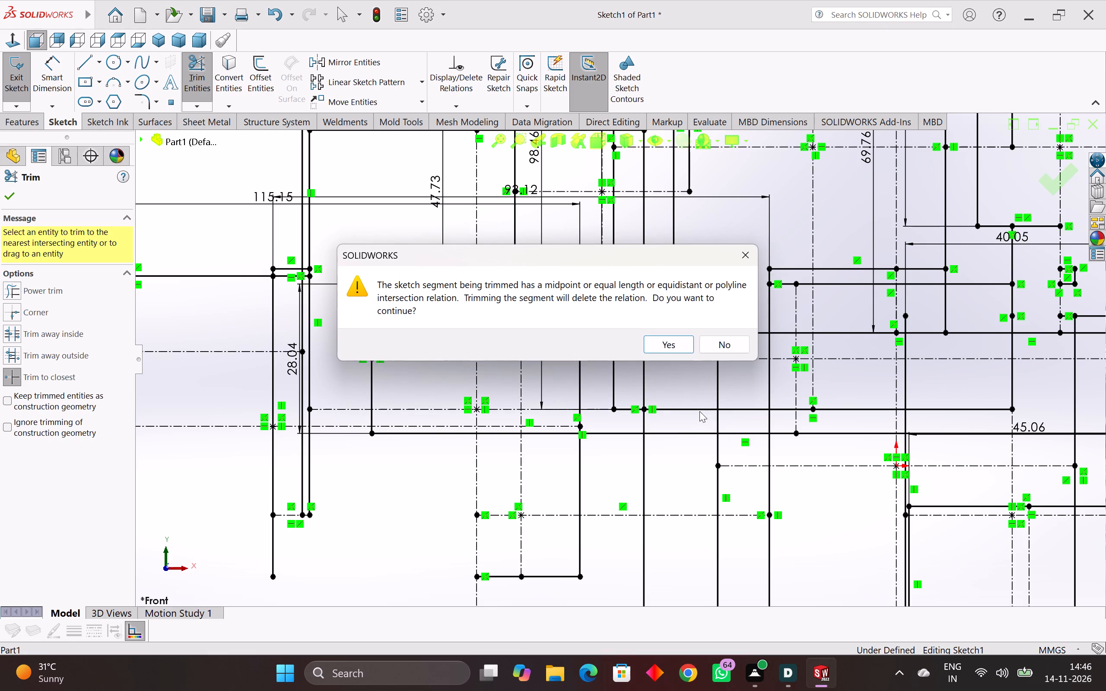
pyautogui.click(662, 348)
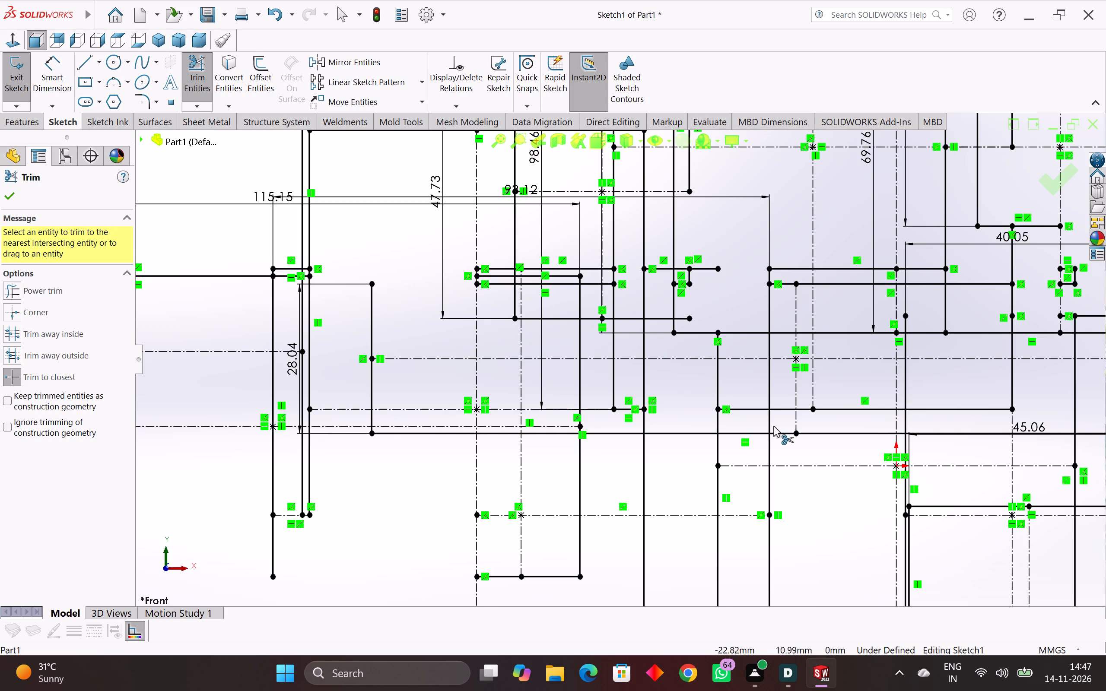
pyautogui.click(749, 409)
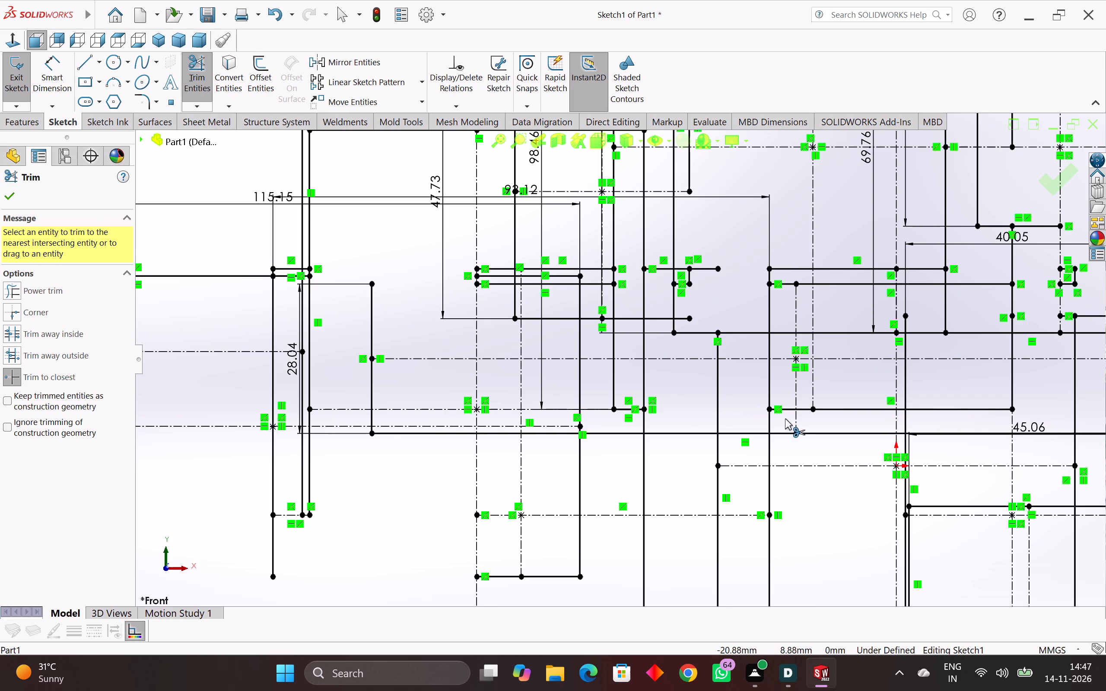
pyautogui.click(831, 411)
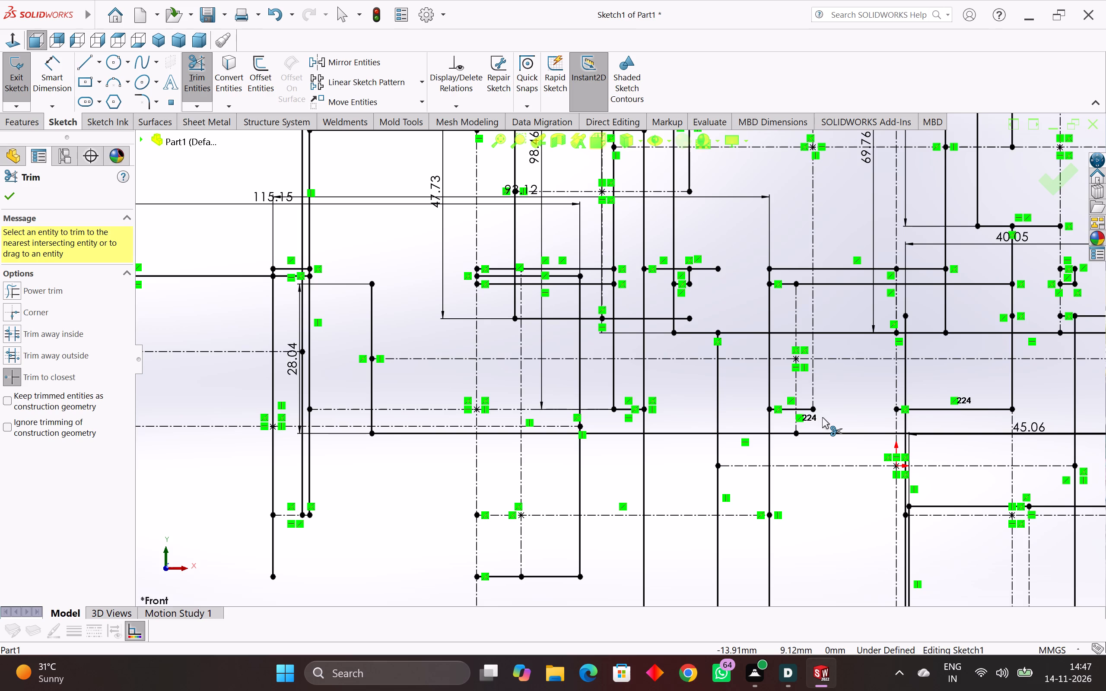
# Trim the right part of the 47.73 mm tall rectangle's bottom edge and the short horizontal and vertical stubs just above it.
pyautogui.click(629, 317)
pyautogui.click(655, 349)
pyautogui.click(666, 267)
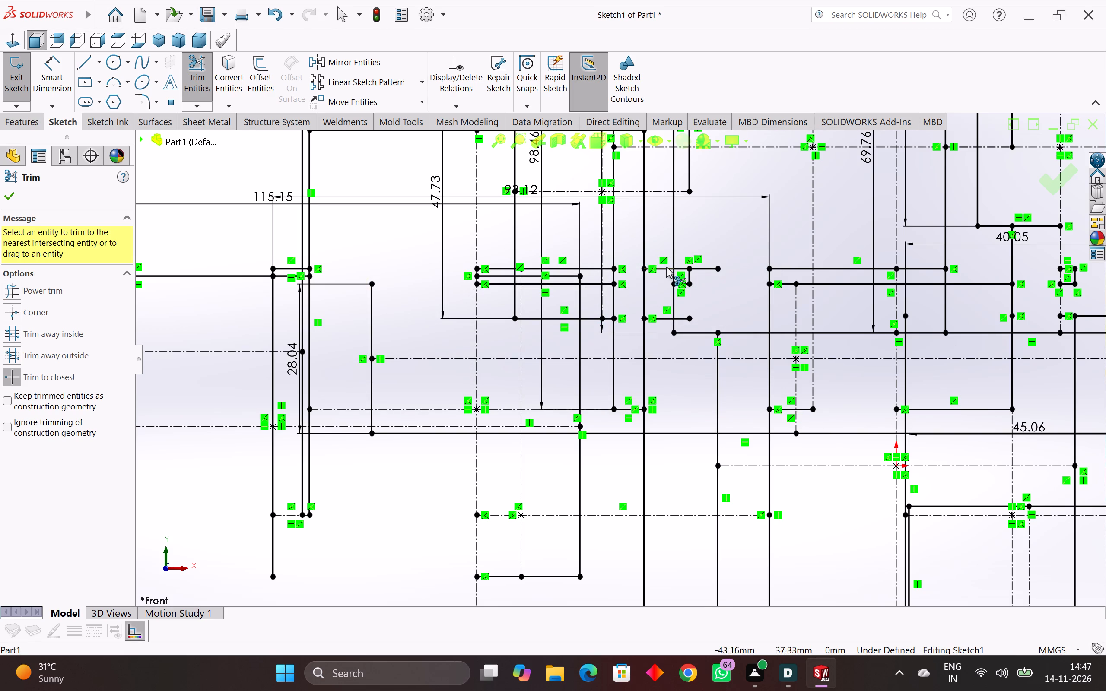
pyautogui.click(702, 266)
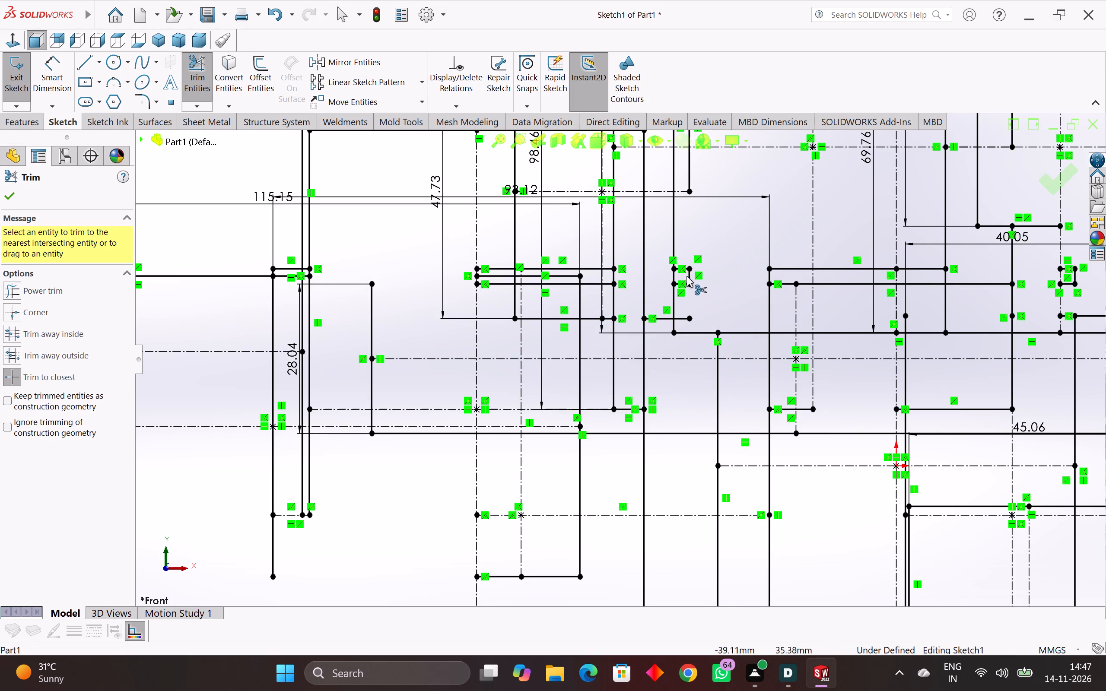
pyautogui.scroll(5, 686, 274)
pyautogui.click(664, 285)
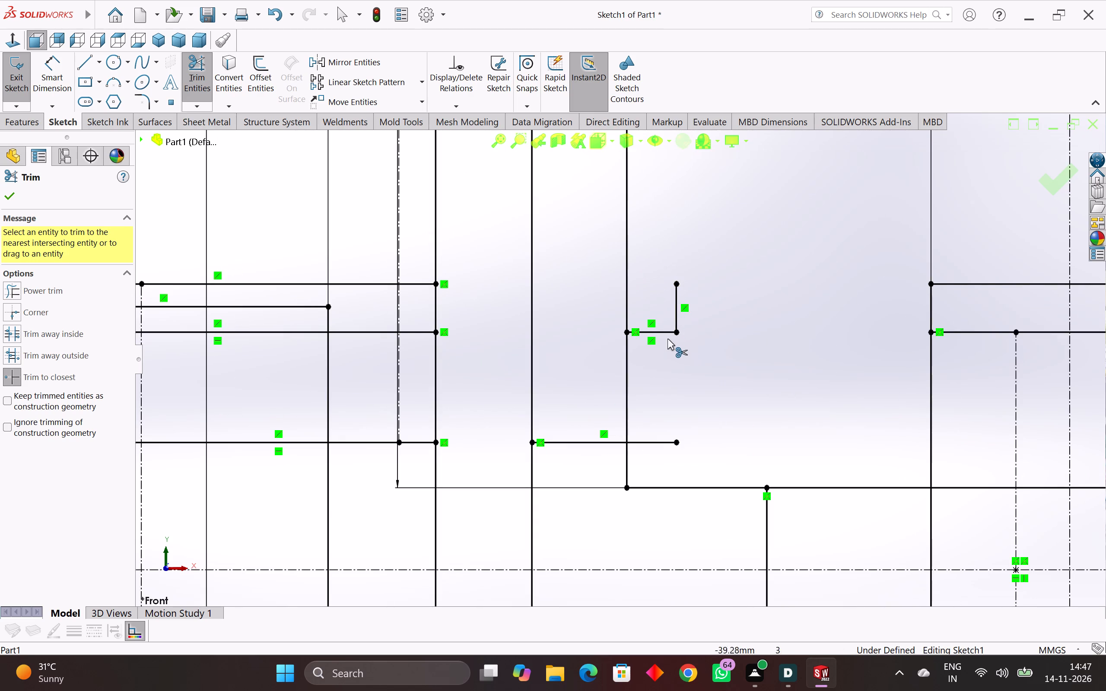
pyautogui.click(664, 330)
pyautogui.click(674, 318)
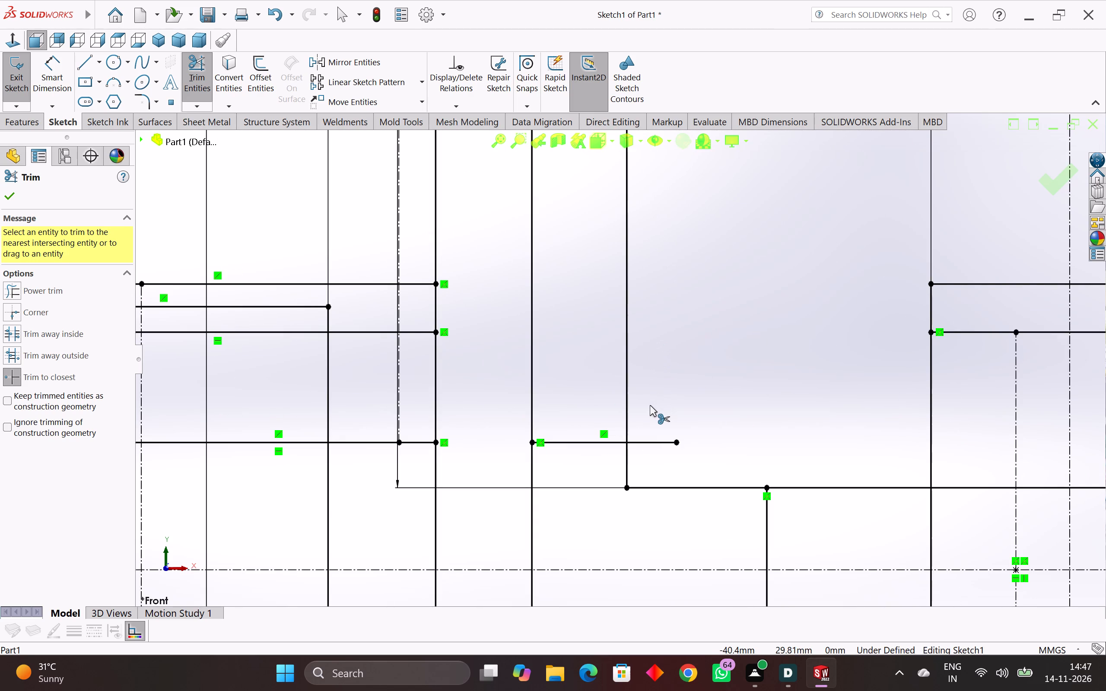
pyautogui.click(581, 441)
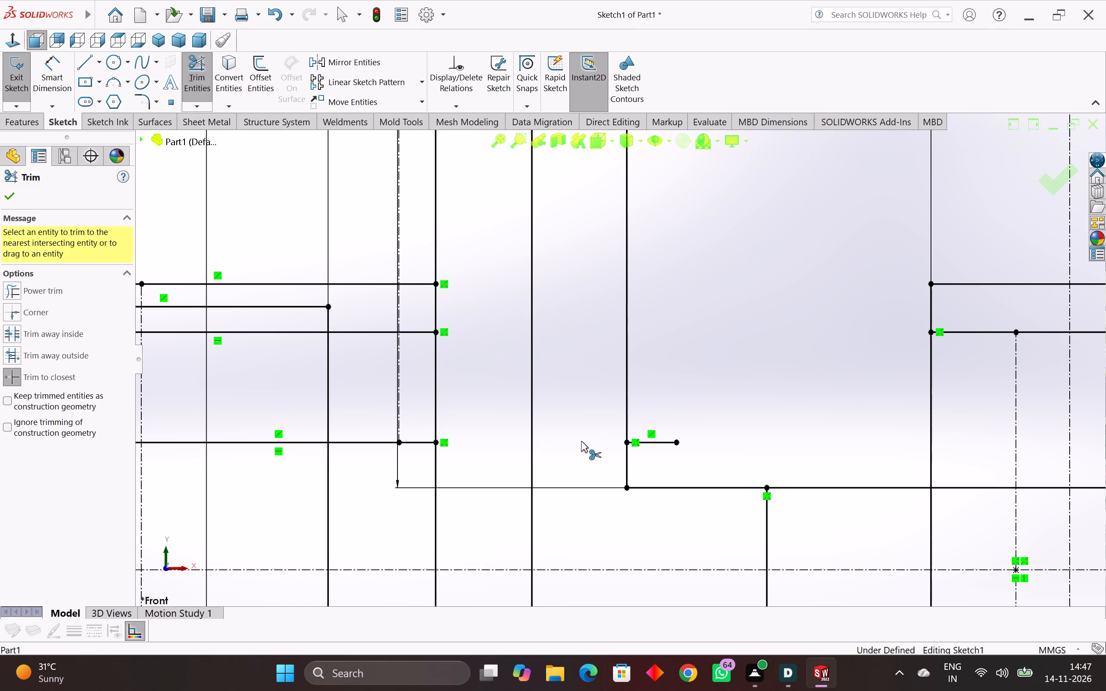
pyautogui.click(654, 443)
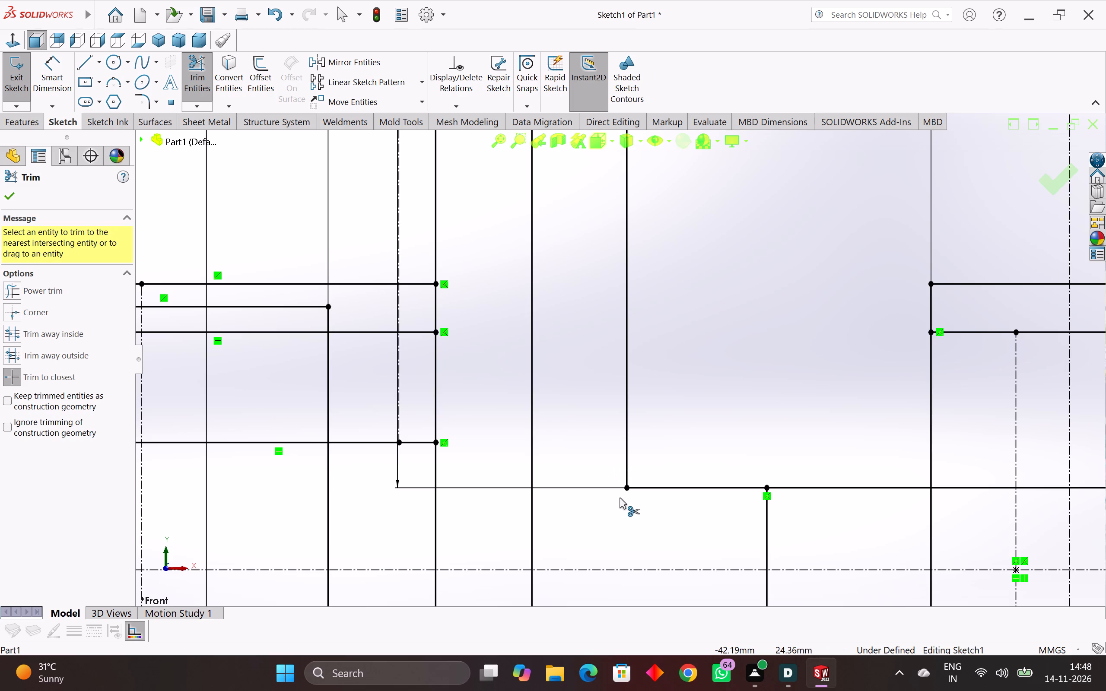
# Trim the vertical line and the adjoining horizontal segment meeting at the exposed lower-left corner, allowing the relation and associated dimension to be deleted.
pyautogui.click(627, 468)
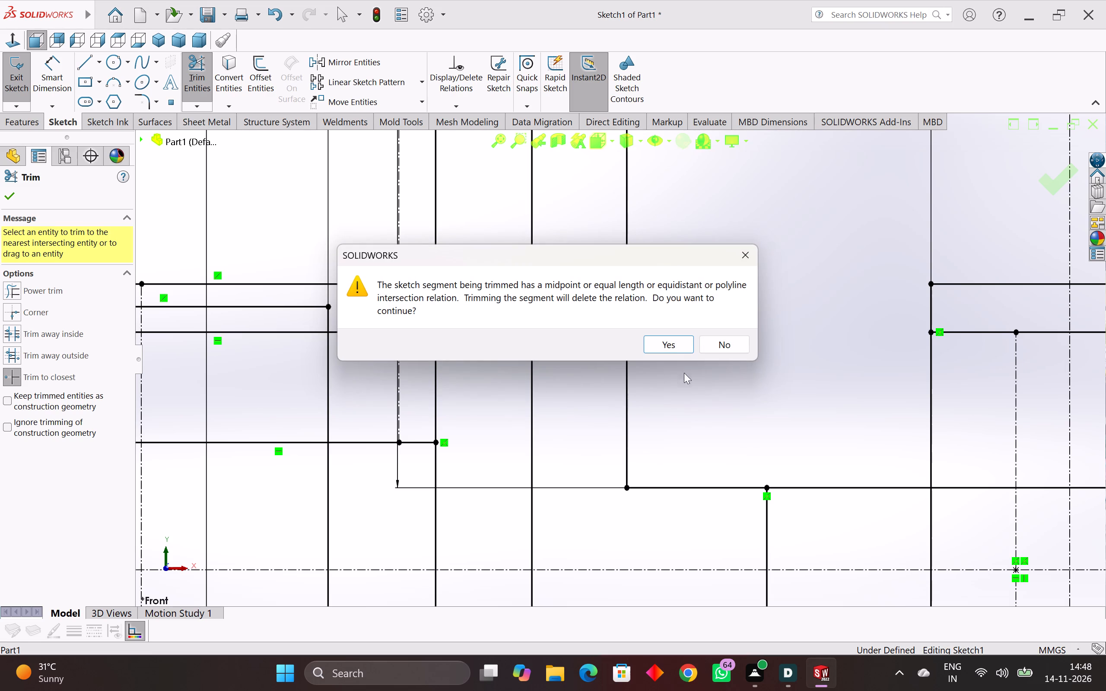
pyautogui.click(679, 344)
pyautogui.click(678, 490)
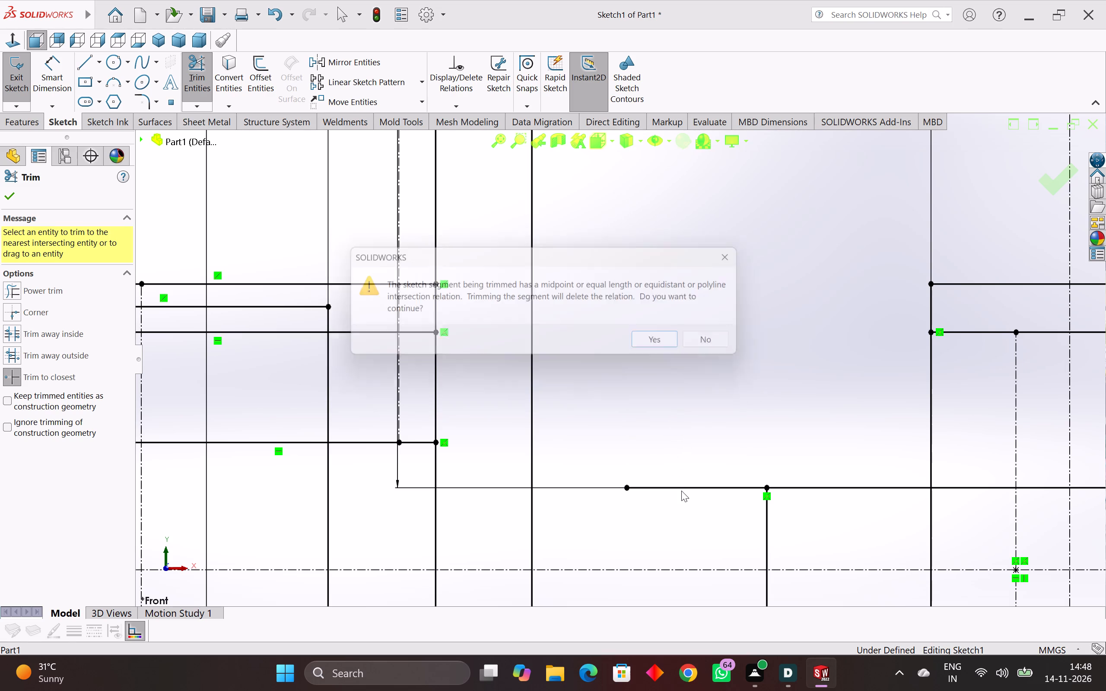
pyautogui.click(663, 342)
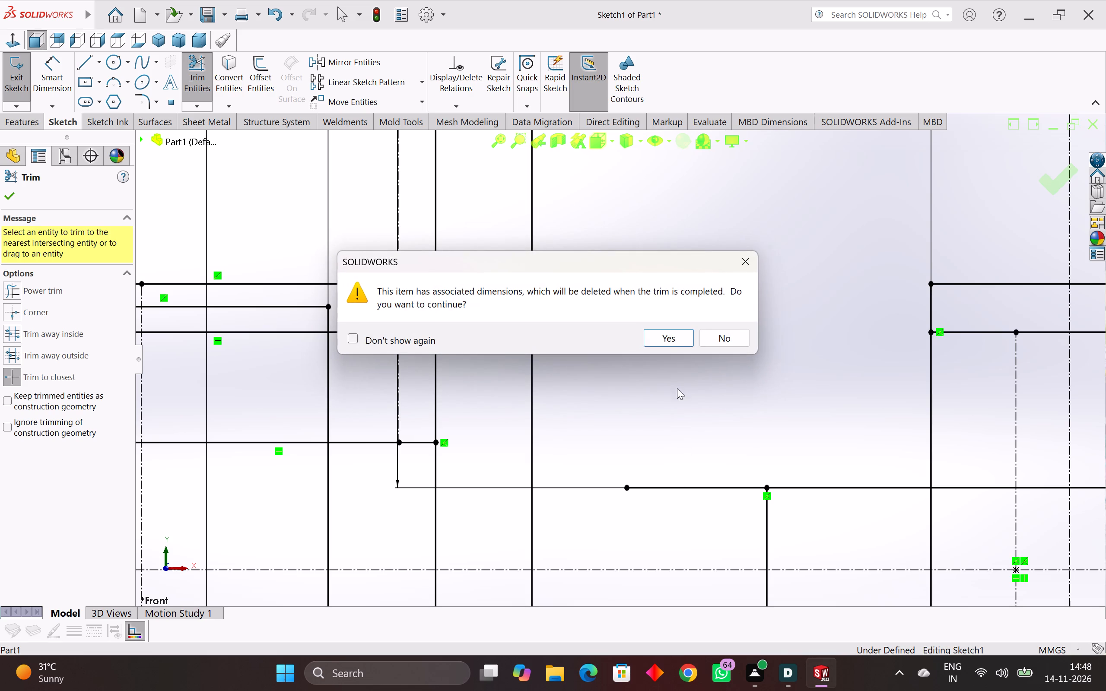
pyautogui.click(671, 340)
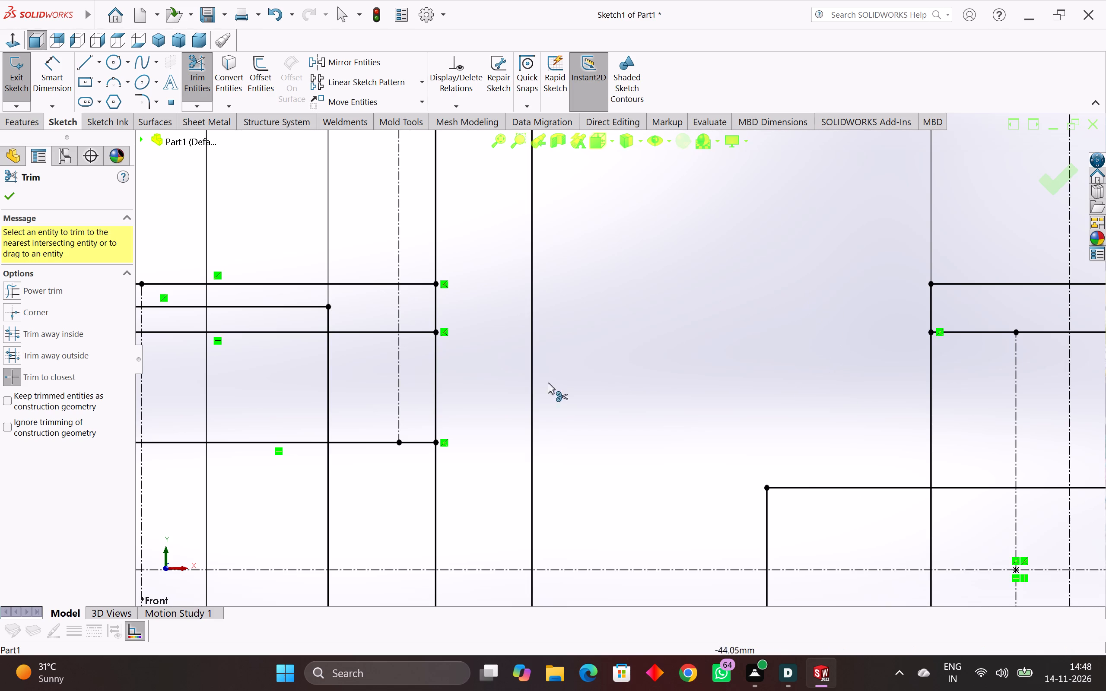
# Trim the 47.73 mm tall rectangle's bottom edge back to the nearest vertical line, and that line's segment just above it, allowing relation deletion.
pyautogui.click(379, 441)
pyautogui.click(420, 442)
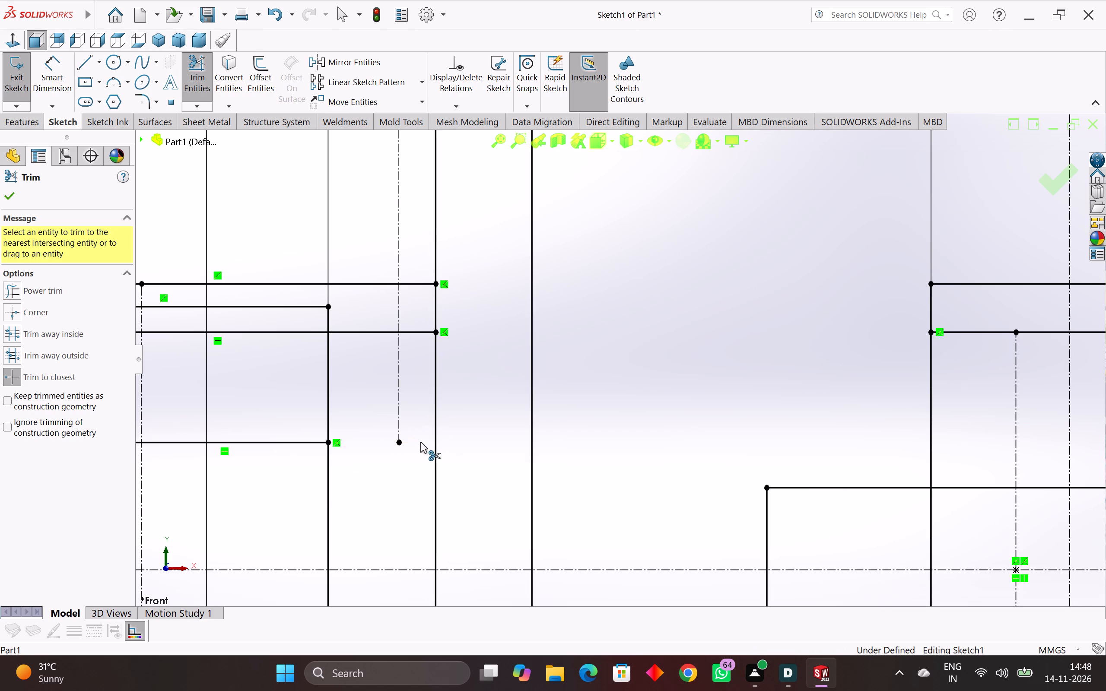
pyautogui.click(329, 409)
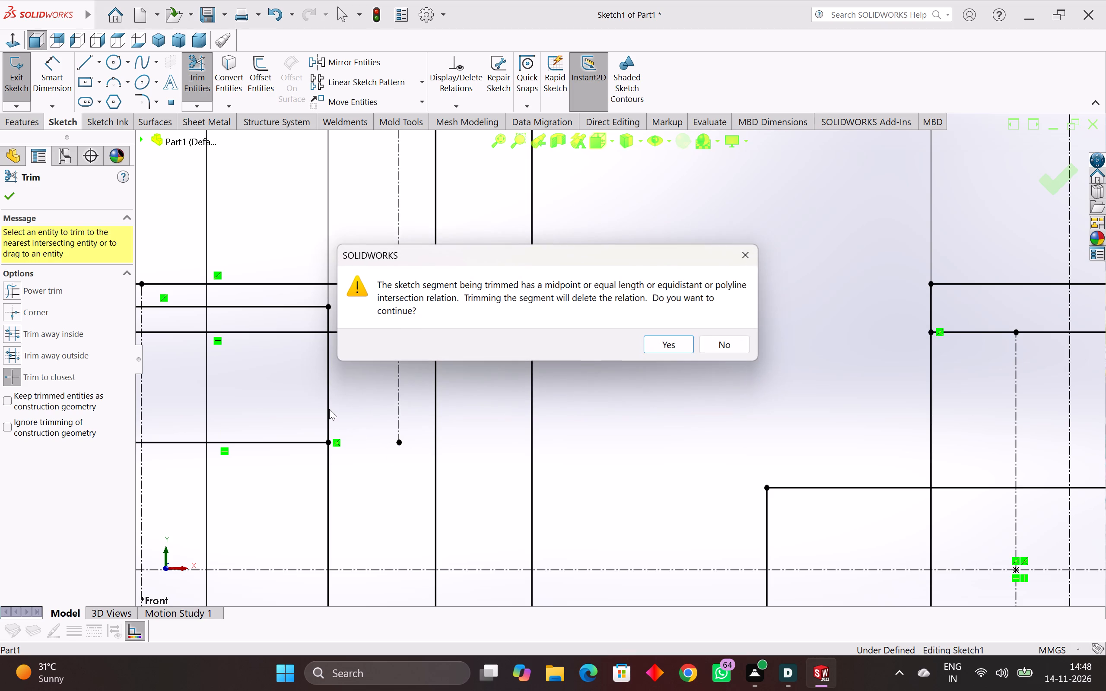
pyautogui.click(658, 345)
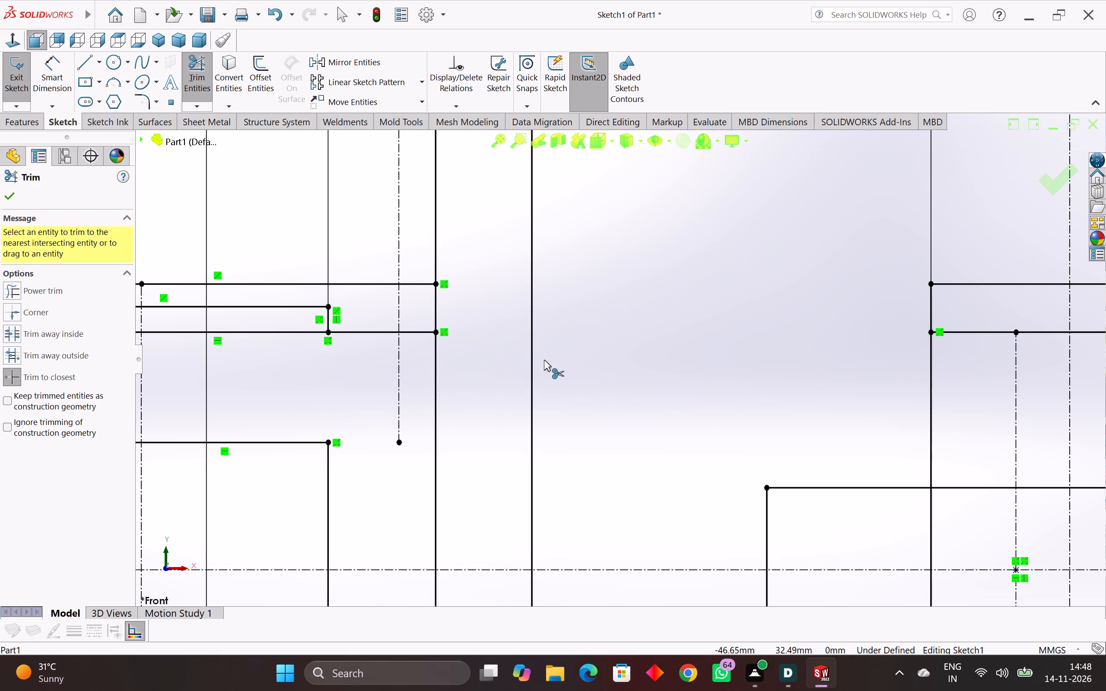
# Trim the isolated long vertical line down to the horizontal centreline and the vertical line further left down to the lower horizontal centreline.
pyautogui.click(531, 363)
pyautogui.click(669, 339)
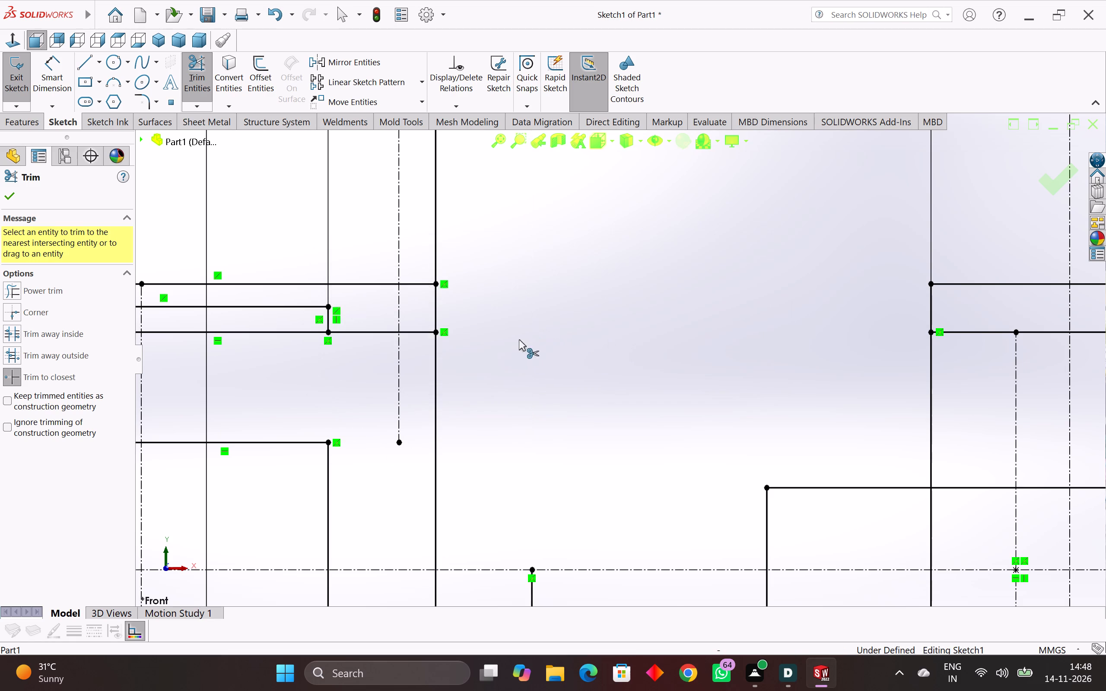
pyautogui.scroll(-5, 464, 431)
pyautogui.scroll(4, 525, 464)
pyautogui.click(514, 350)
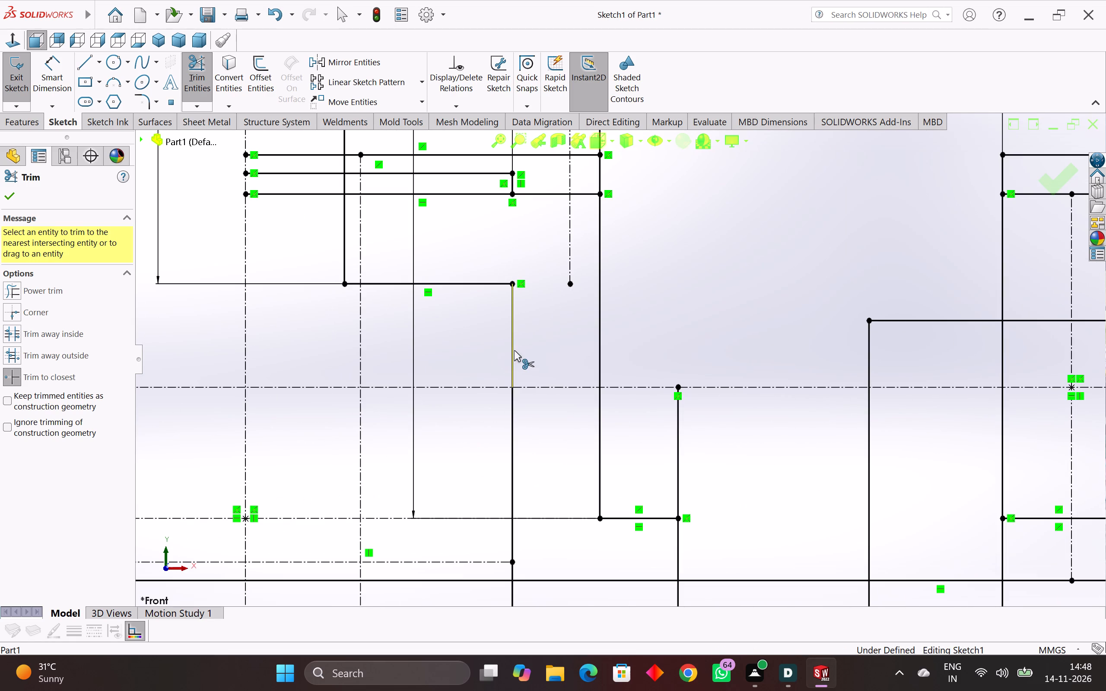
pyautogui.click(513, 436)
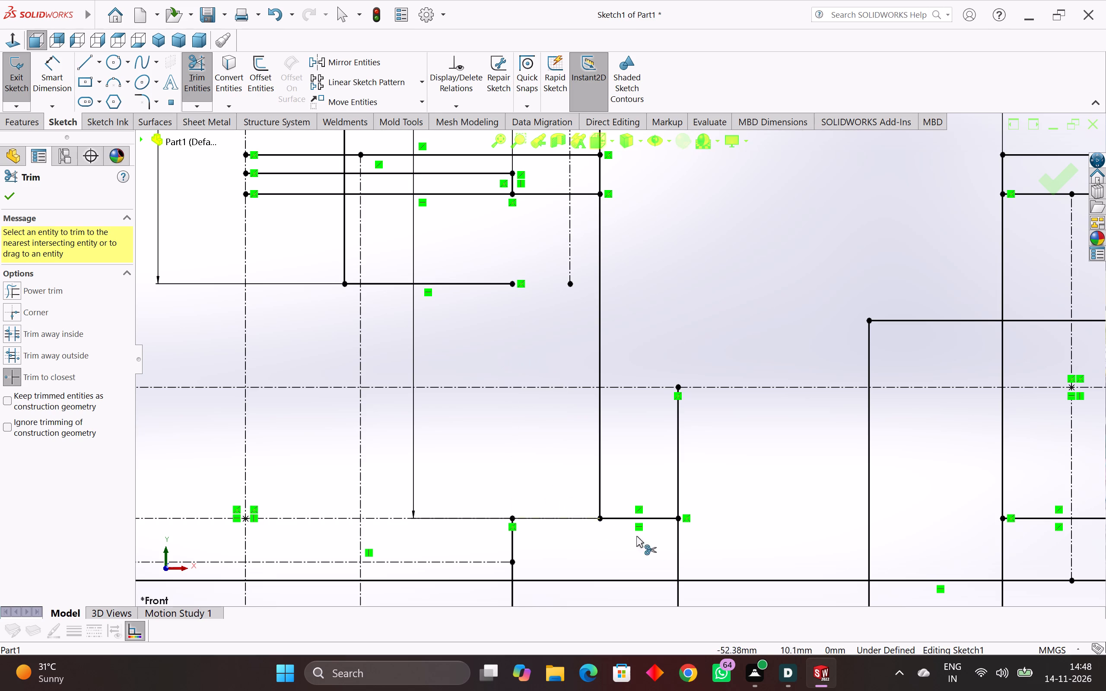
# Trim the two vertical line segments above the lower horizontal centreline and the short solid segment joining them, allowing relation deletion.
pyautogui.click(677, 483)
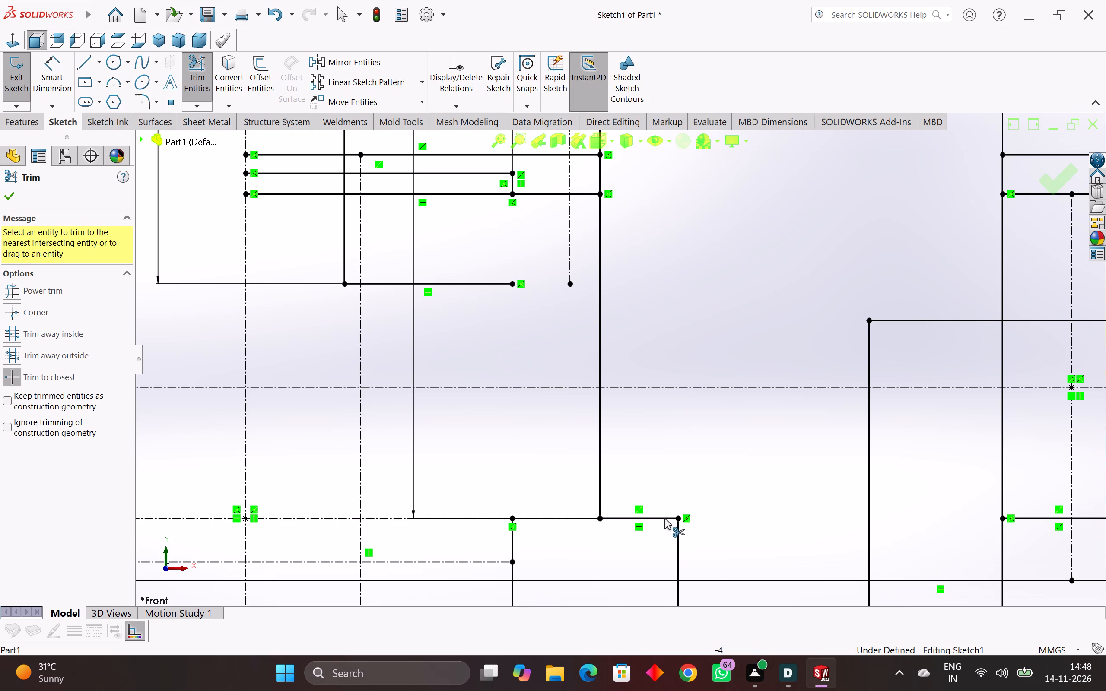
pyautogui.click(664, 518)
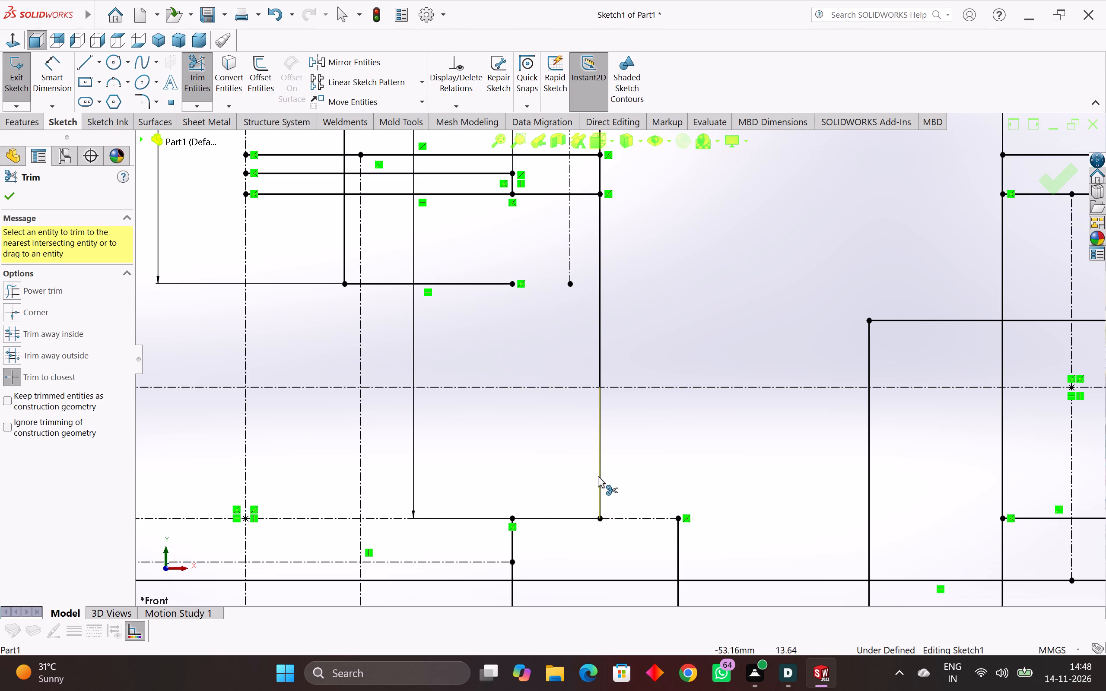
pyautogui.click(598, 476)
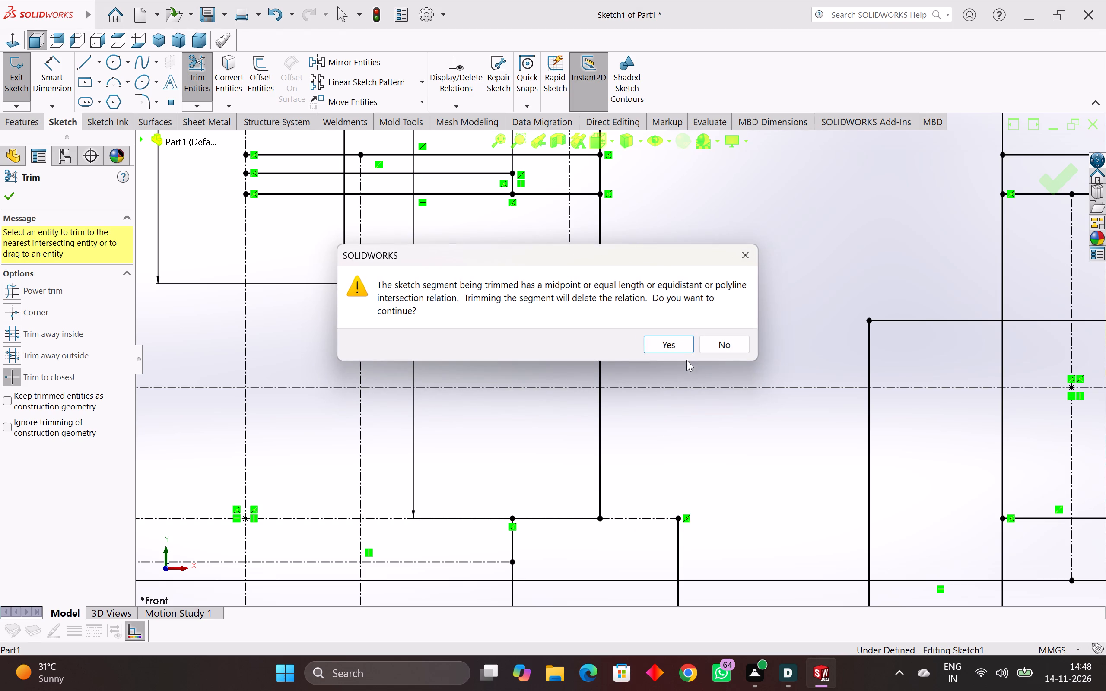
pyautogui.click(672, 345)
pyautogui.click(654, 335)
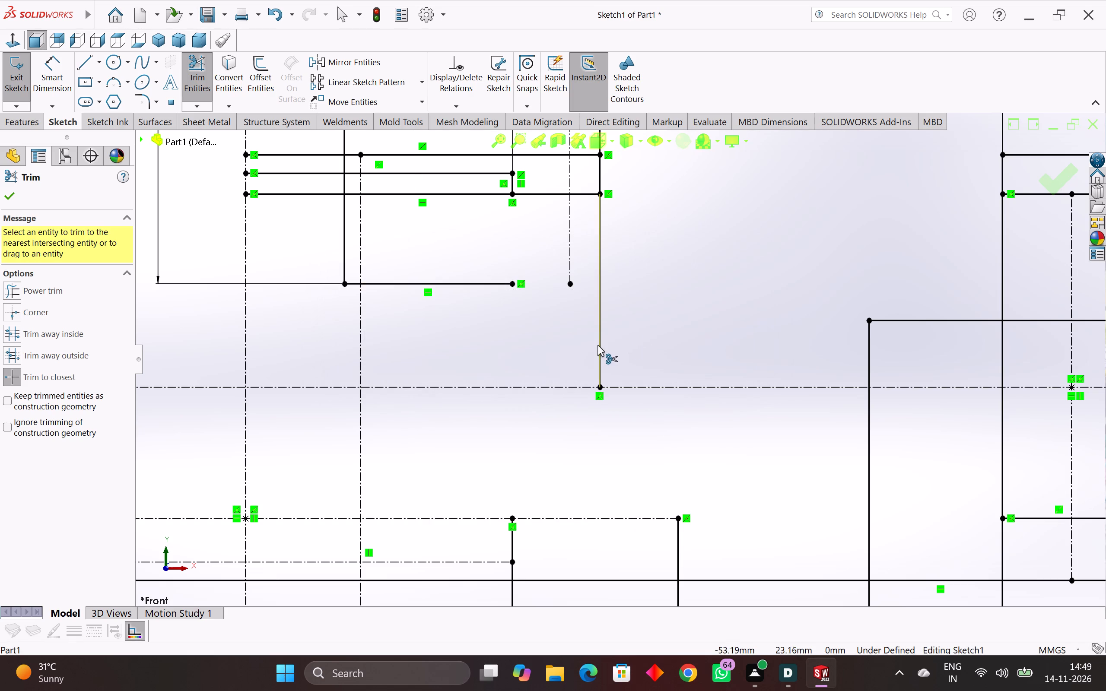
pyautogui.click(601, 347)
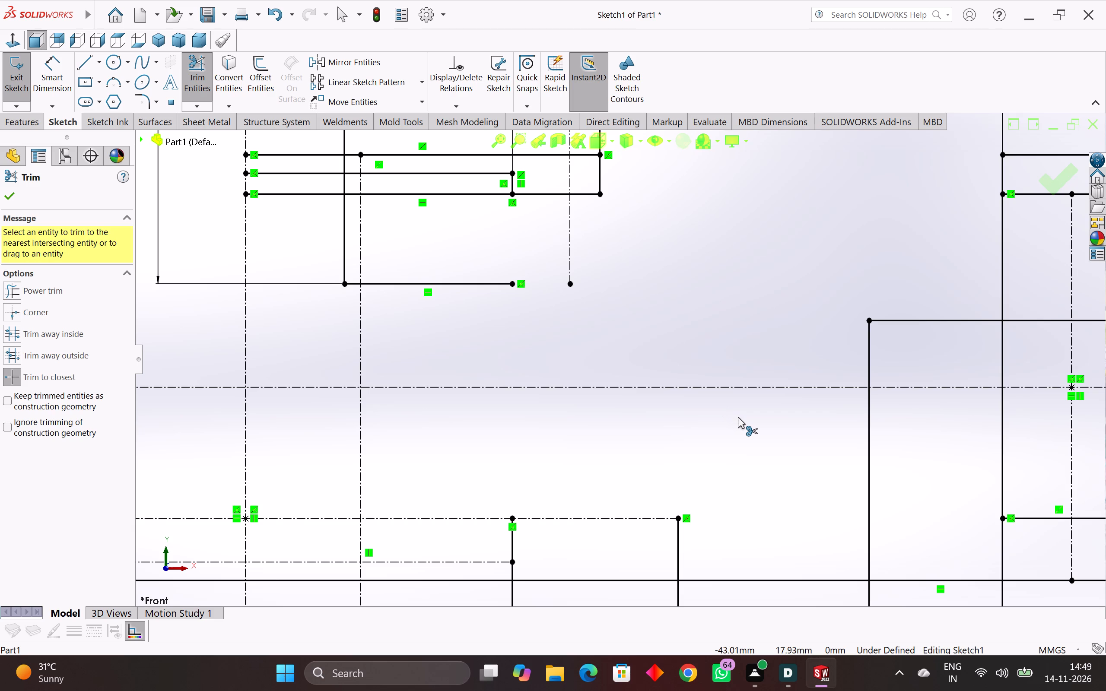
# Trim the lower horizontal centreline back to the vertical centreline and remove two adjacent segments of the 28.04 mm tall rectangle's bottom edge.
pyautogui.click(627, 518)
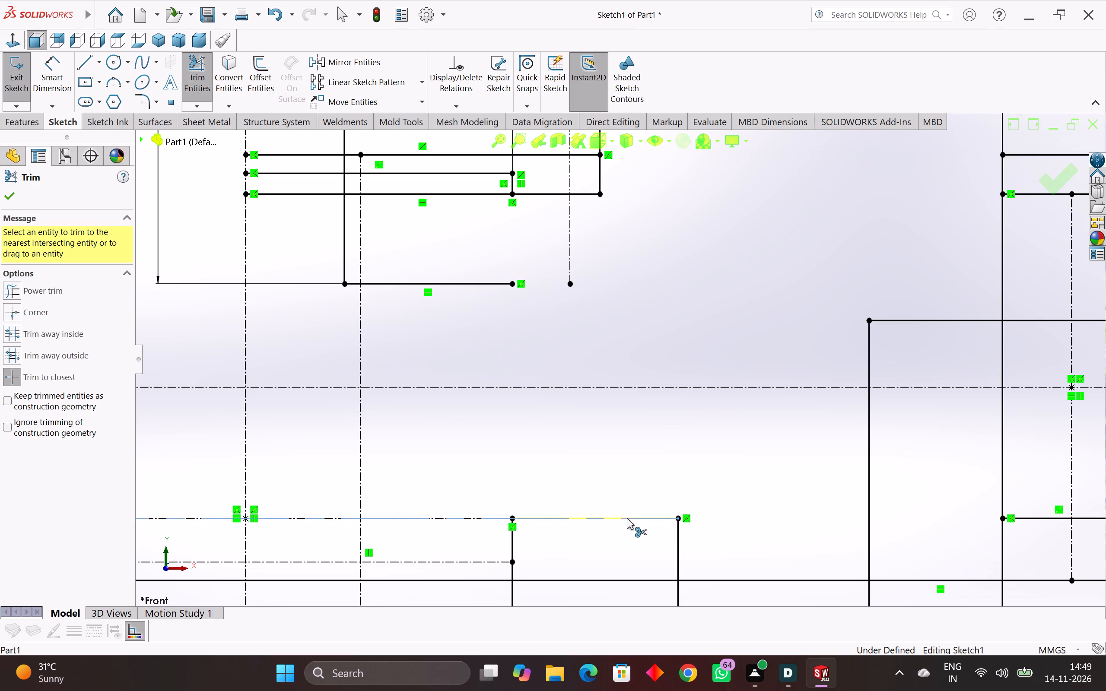
pyautogui.click(488, 517)
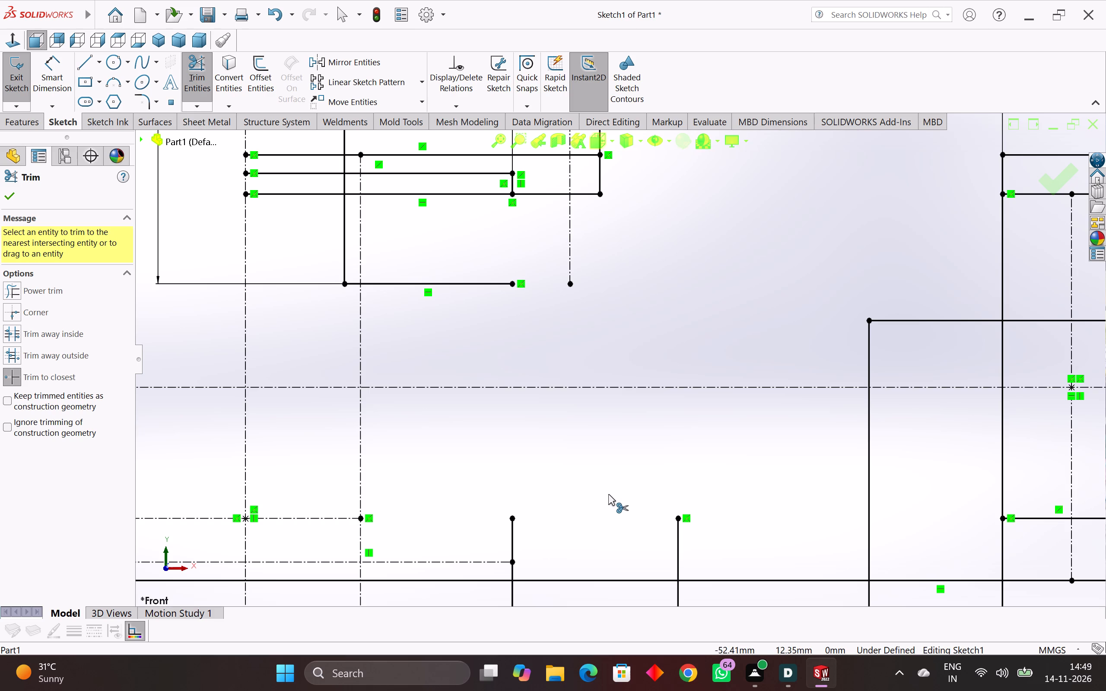
pyautogui.click(584, 580)
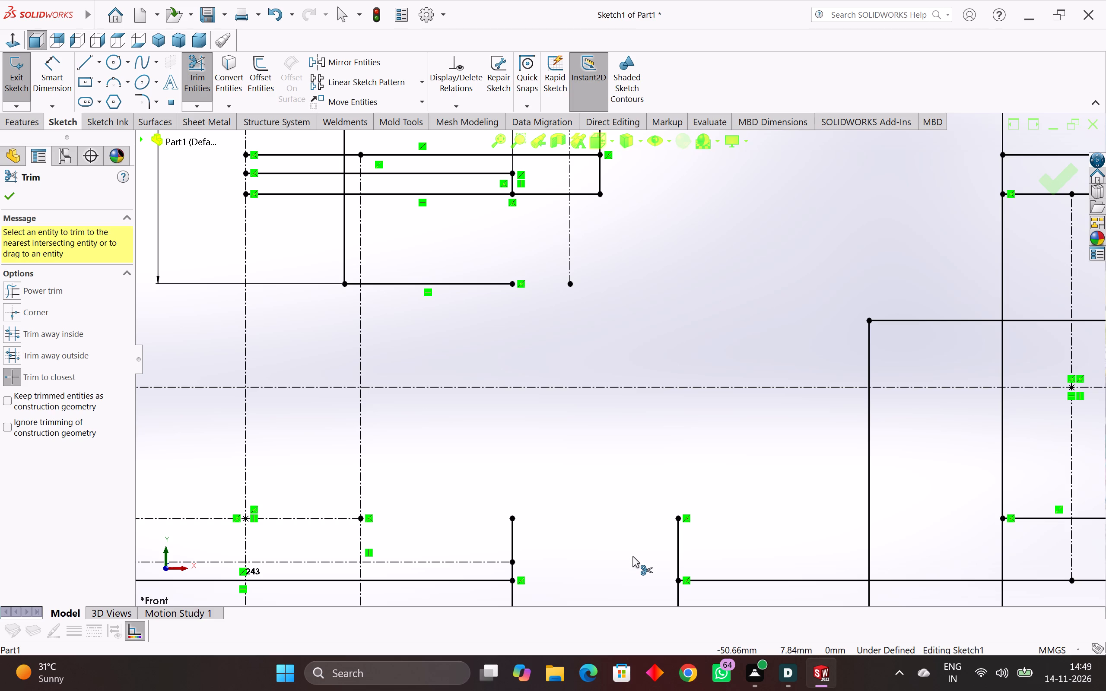
pyautogui.click(717, 581)
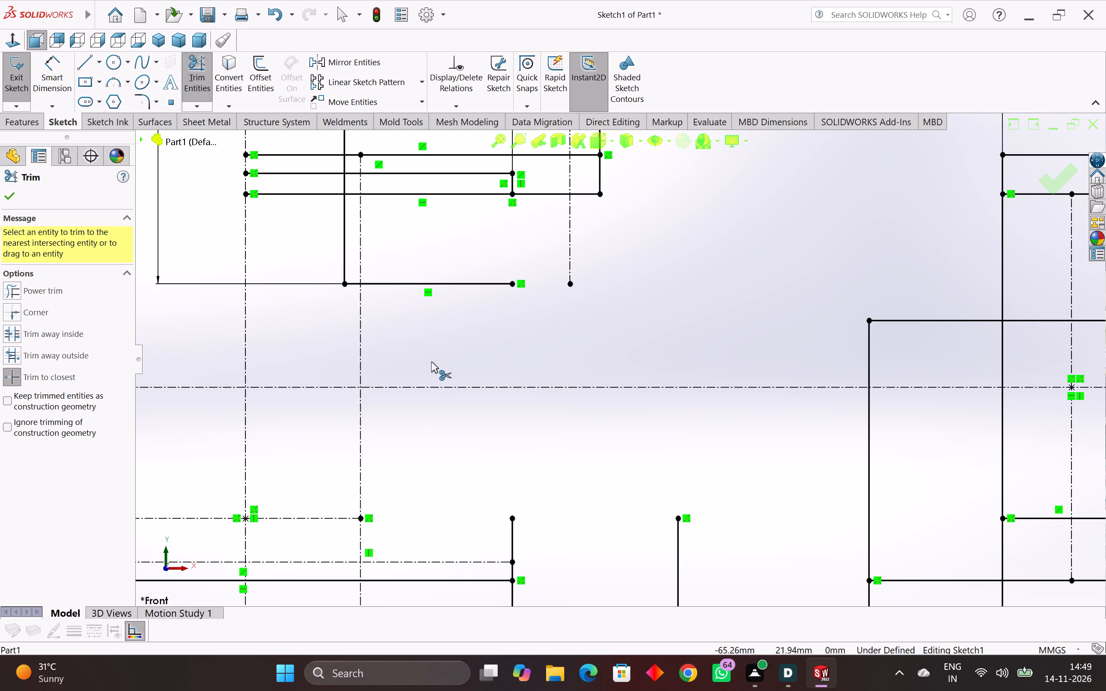
# Trim away the remaining two segments of the 47.73 mm tall rectangle's bottom edge.
pyautogui.click(448, 282)
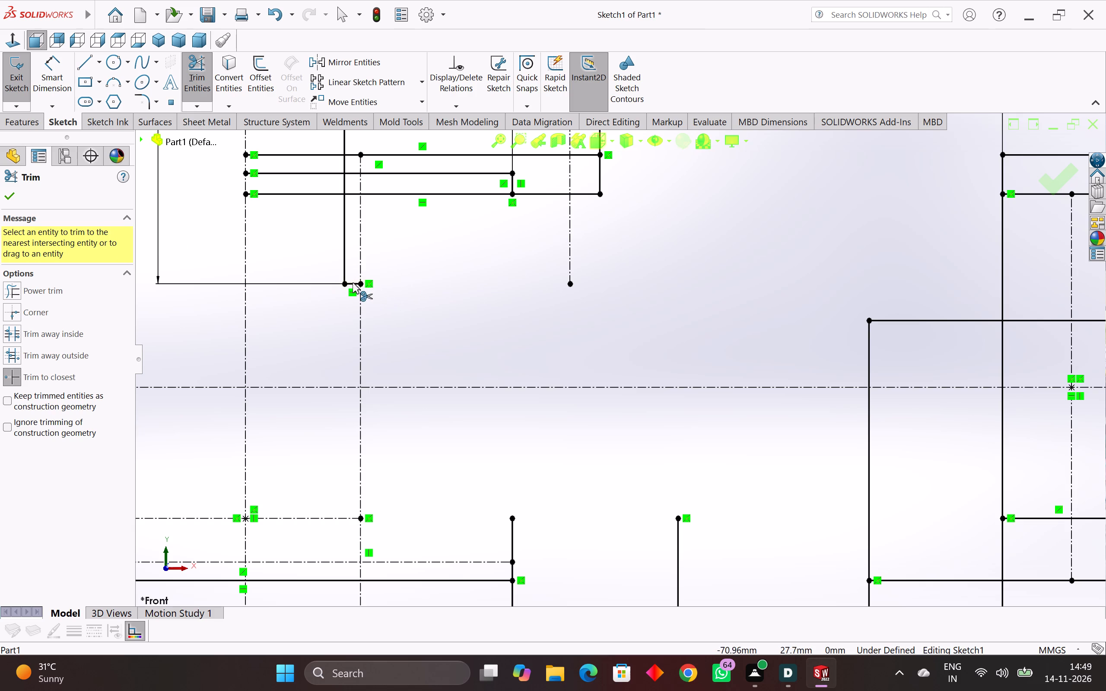
pyautogui.click(353, 282)
pyautogui.scroll(-4, 409, 278)
pyautogui.scroll(3, 410, 278)
pyautogui.scroll(4, 560, 315)
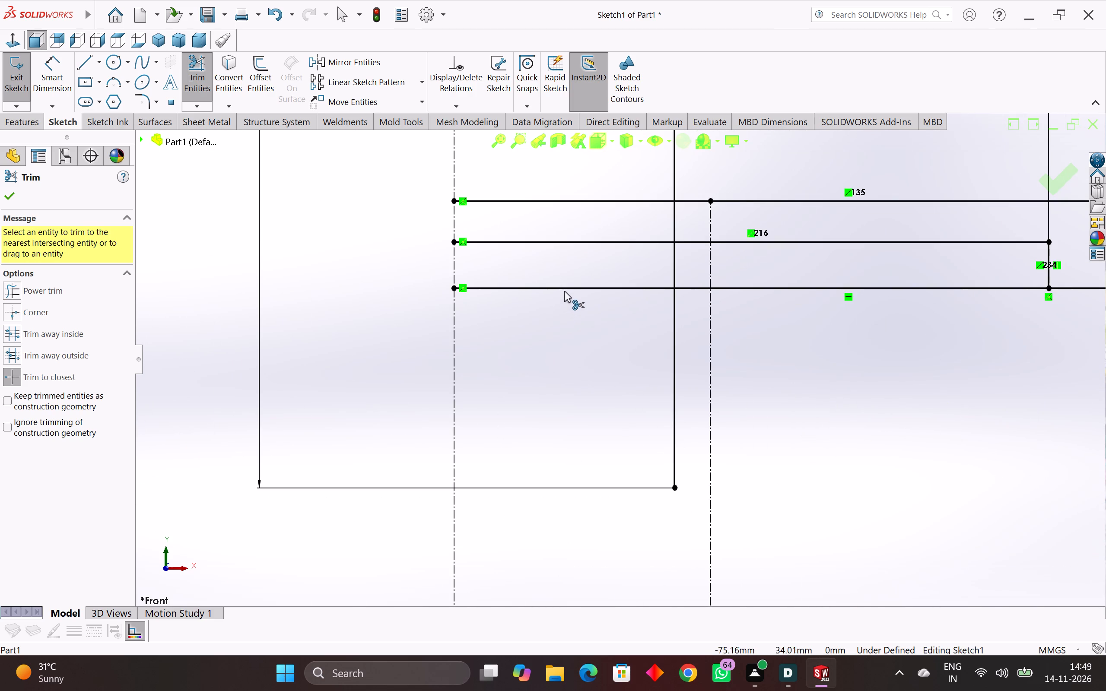
# Trim the three parallel horizontal lines crossing the 47.73 mm rectangle's vertical edge back to the vertical centreline just right of that edge.
pyautogui.click(567, 289)
pyautogui.click(588, 243)
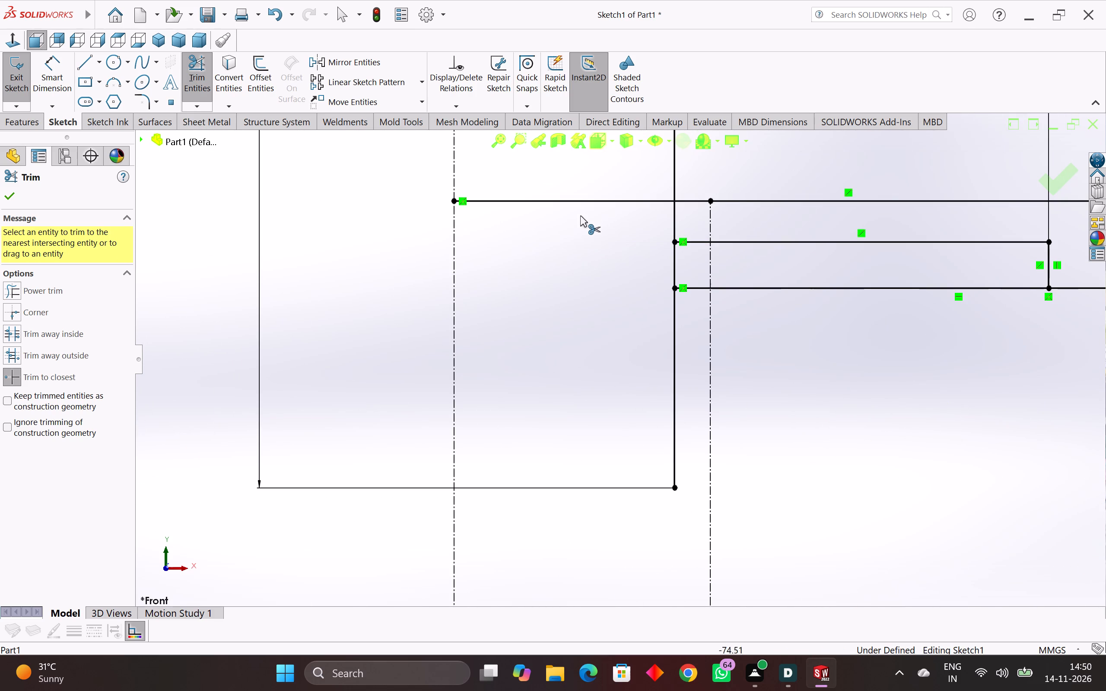
pyautogui.click(583, 201)
pyautogui.scroll(-3, 791, 259)
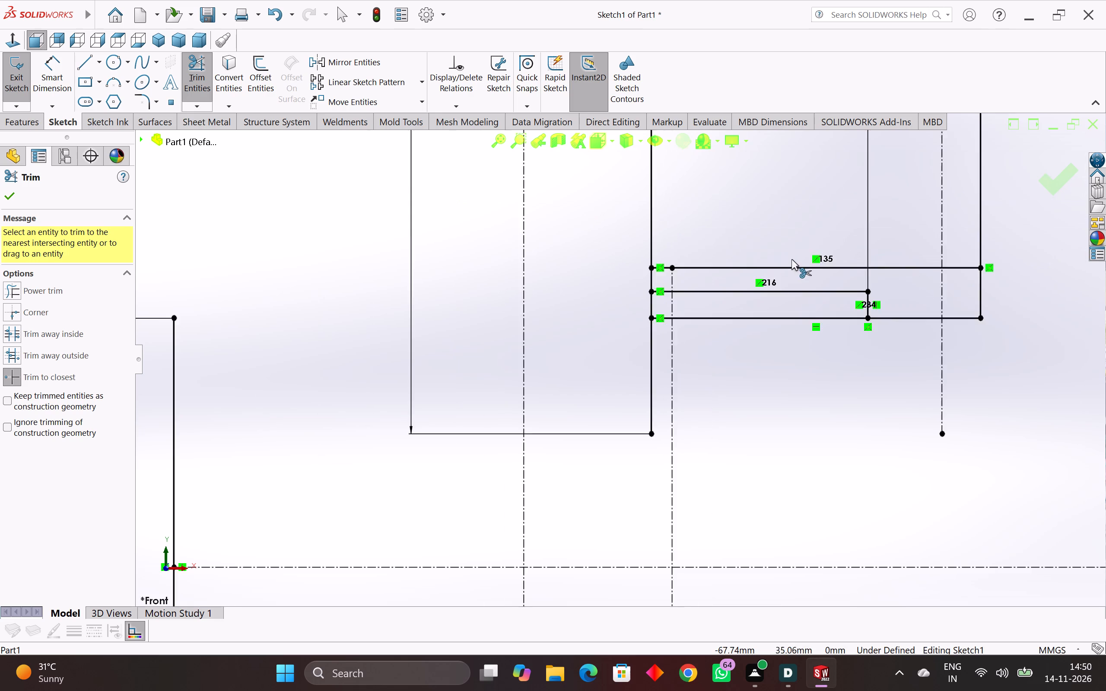
pyautogui.scroll(3, 791, 259)
pyautogui.click(537, 292)
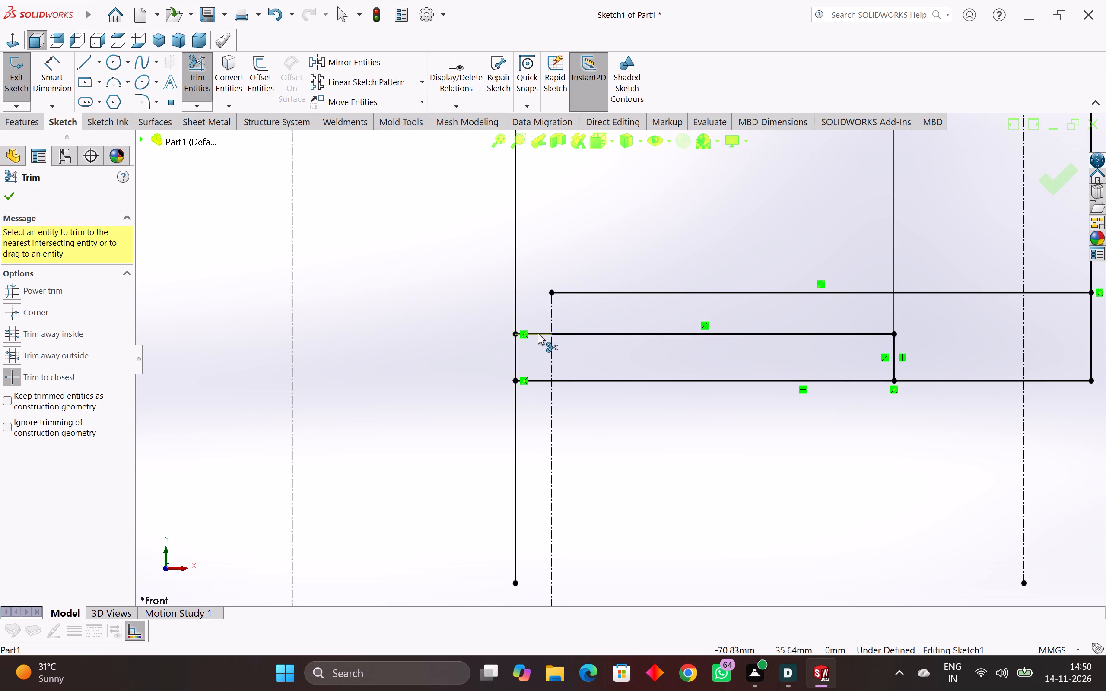
pyautogui.click(538, 333)
pyautogui.click(541, 380)
# Trim the same three horizontal lines further right to the next vertical centreline, and remove the short vertical segment joining the lower two.
pyautogui.click(595, 381)
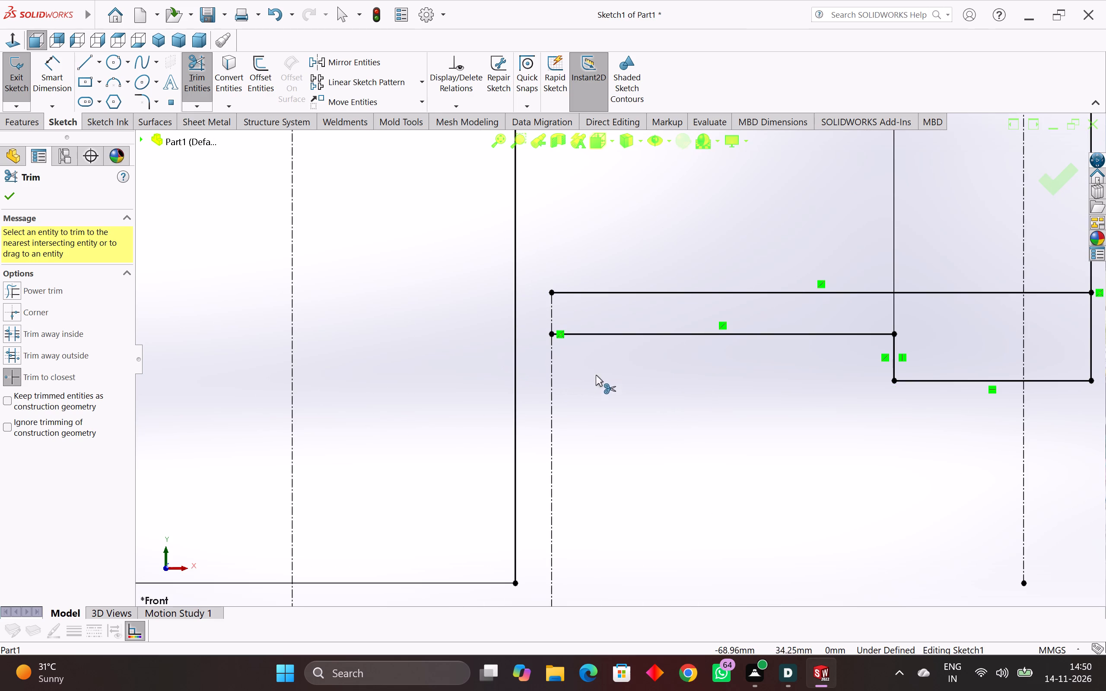
pyautogui.click(611, 334)
pyautogui.click(630, 290)
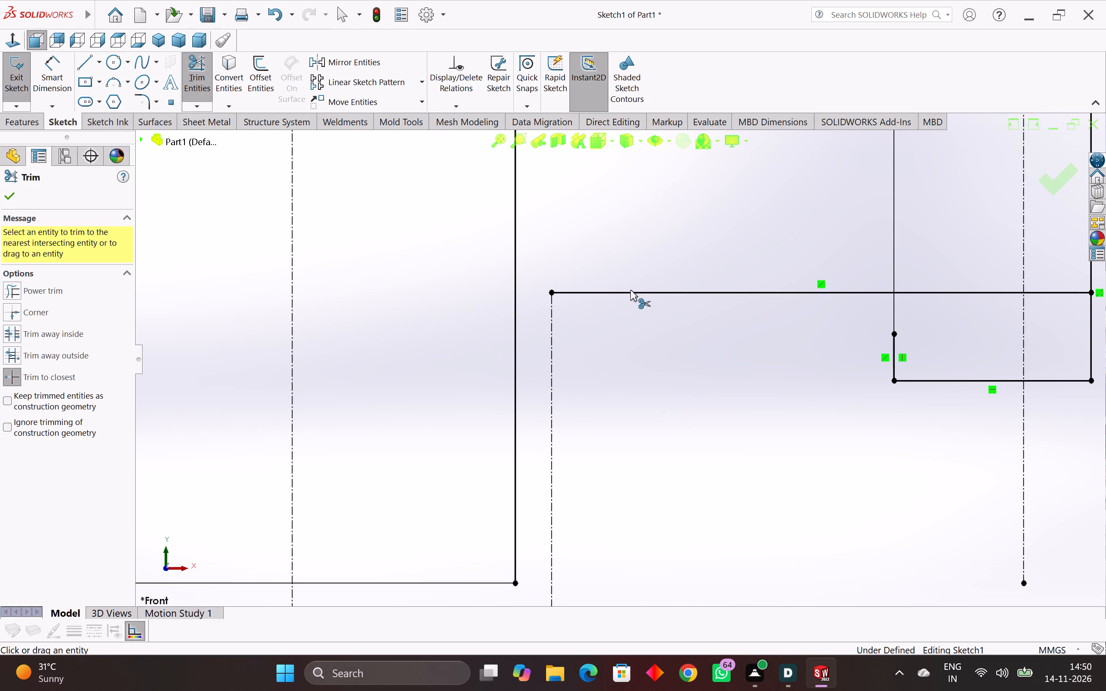
pyautogui.click(631, 294)
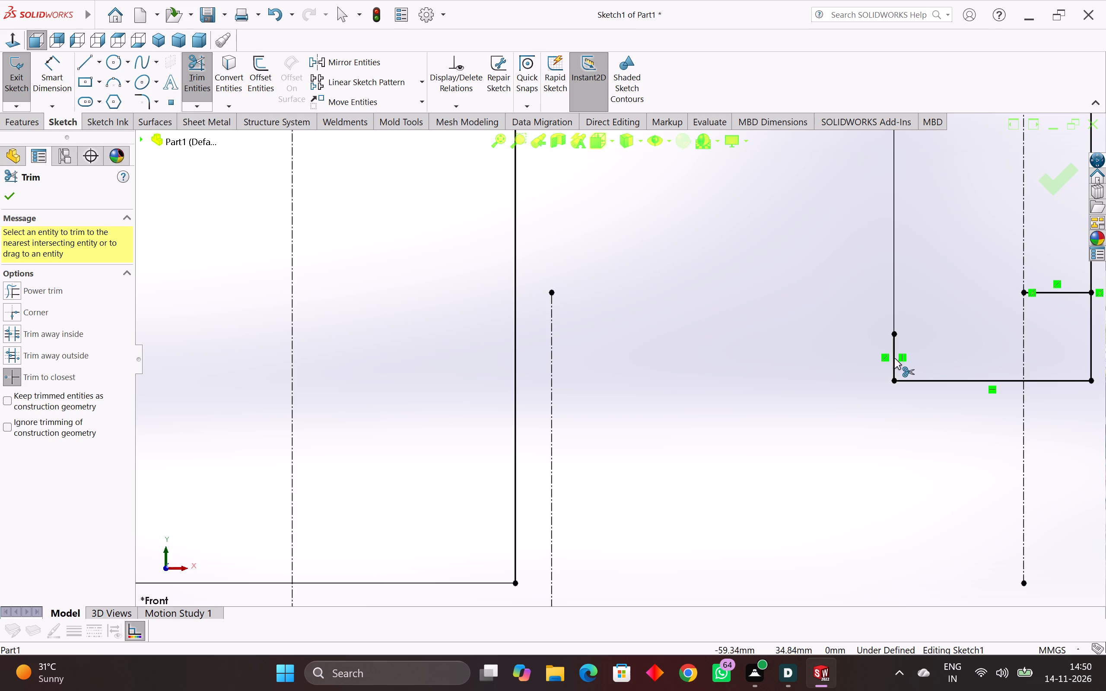
pyautogui.click(894, 358)
pyautogui.click(929, 379)
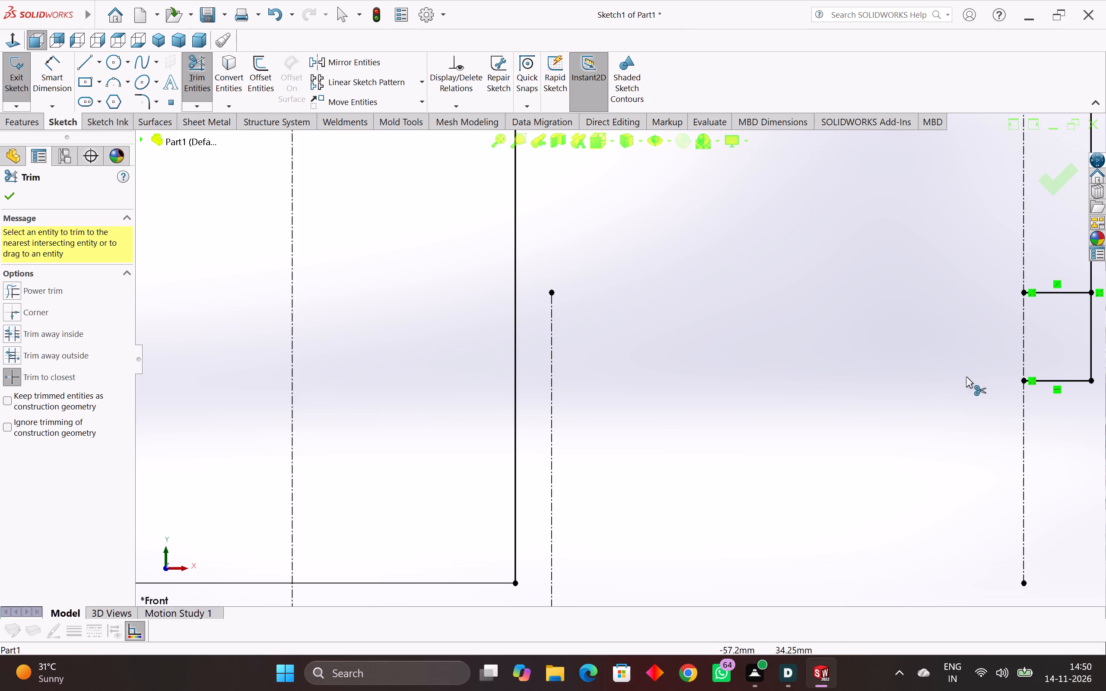
# Trim away the two horizontal stubs right of the vertical centreline and the solid vertical line they meet, up to its nearest intersection.
pyautogui.click(1050, 382)
pyautogui.scroll(-4, 1046, 381)
pyautogui.scroll(3, 1017, 371)
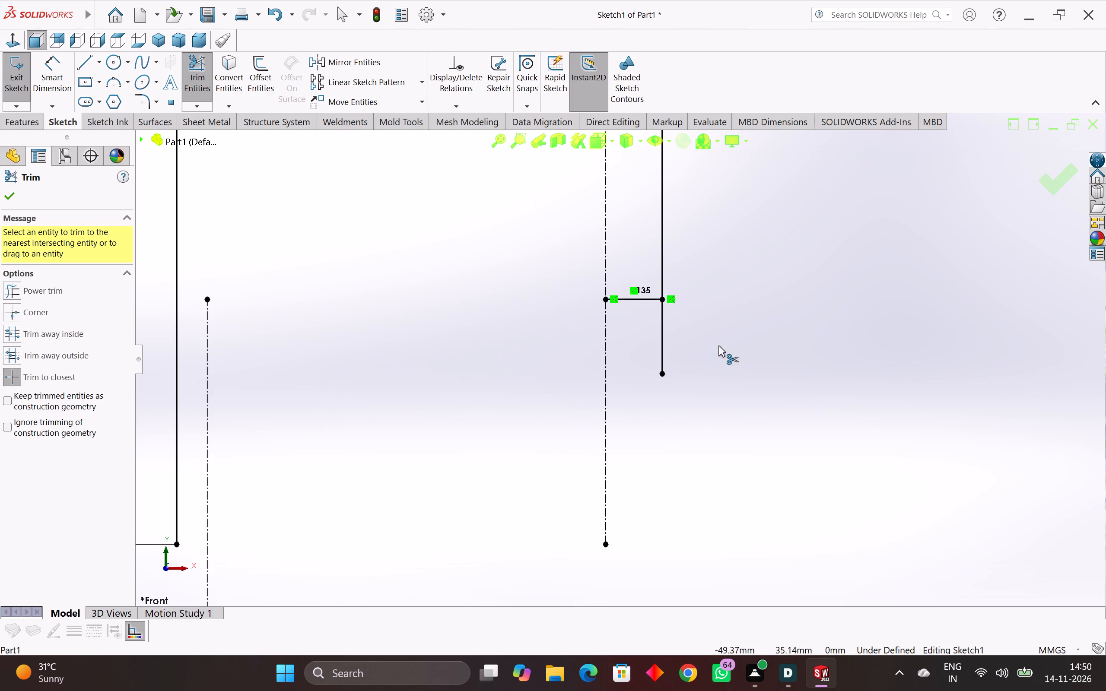
pyautogui.click(641, 300)
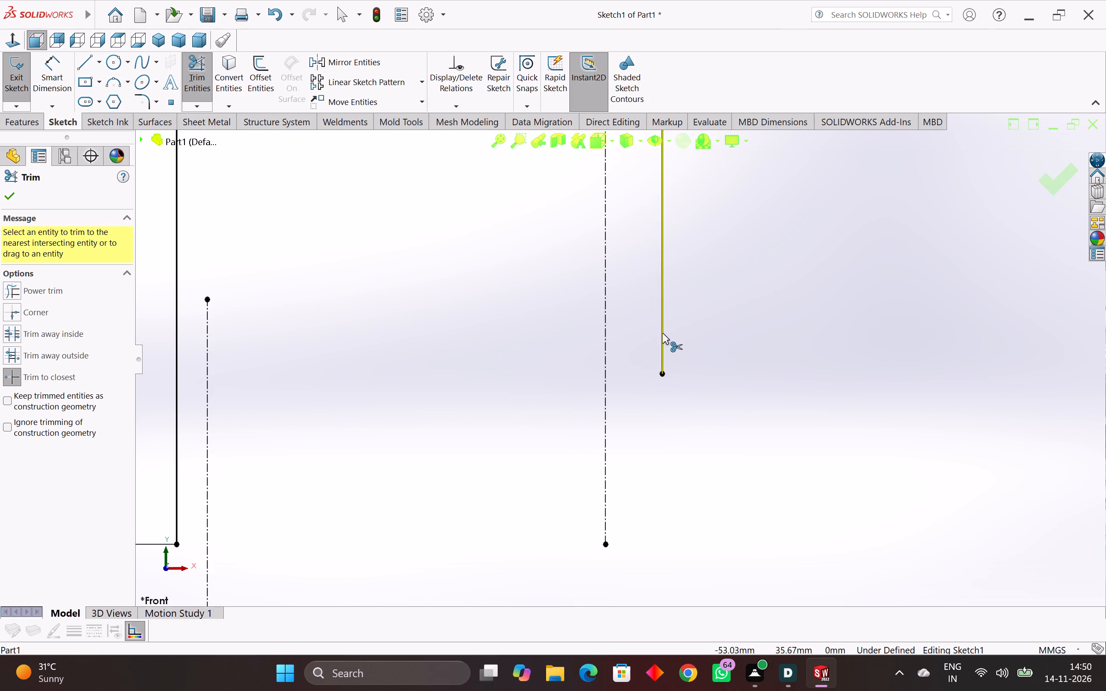
pyautogui.click(662, 333)
# Trim the four solid vertical lines between the two horizontal centrelines back to the upper horizontal centreline.
pyautogui.scroll(-5, 667, 333)
pyautogui.scroll(5, 623, 230)
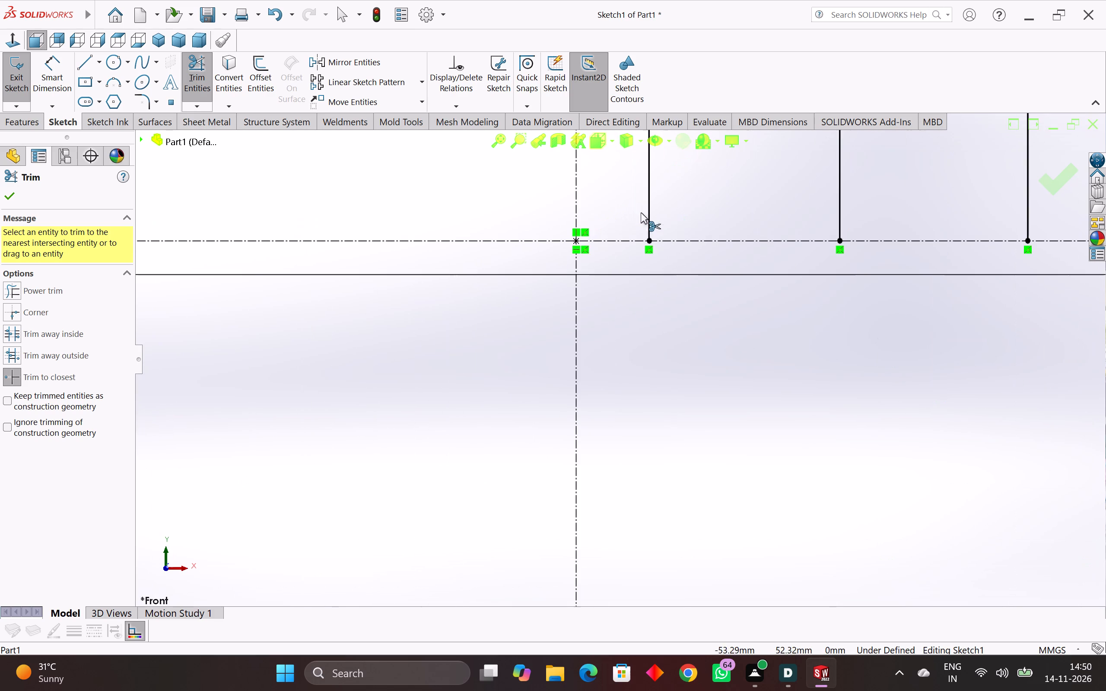
pyautogui.scroll(-4, 651, 214)
pyautogui.click(635, 219)
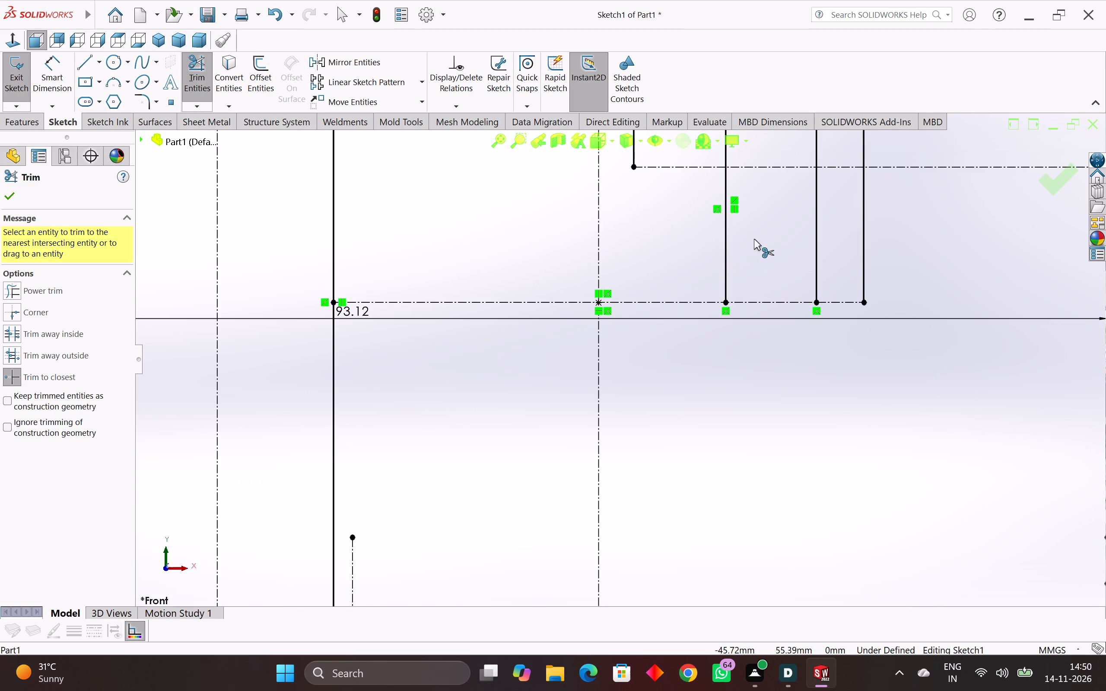
pyautogui.click(726, 257)
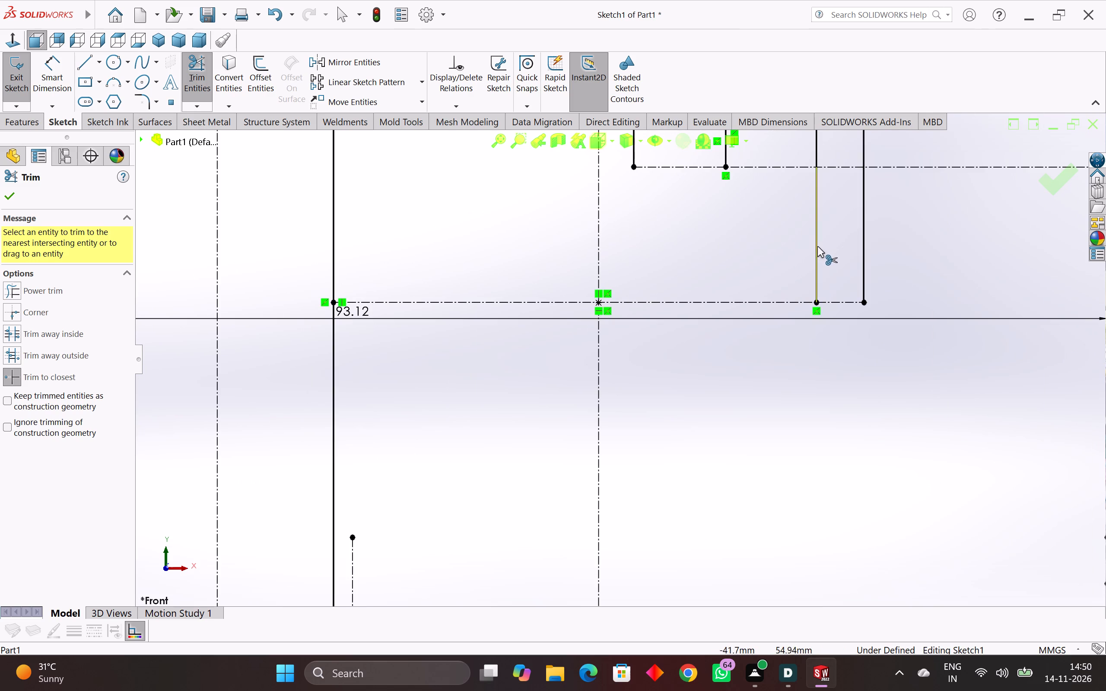
pyautogui.click(817, 246)
pyautogui.click(866, 246)
# Trim away both halves of the horizontal centreline running right from the 47.73 mm rectangle's vertical edge.
pyautogui.scroll(-4, 739, 304)
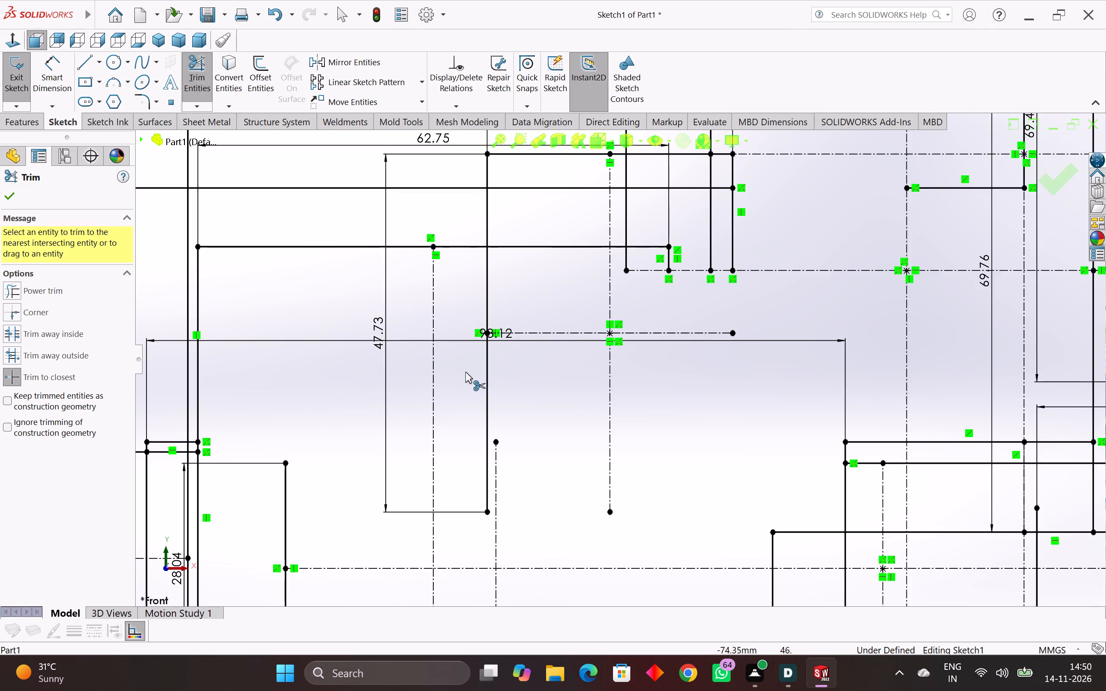
pyautogui.scroll(3, 444, 361)
pyautogui.click(648, 314)
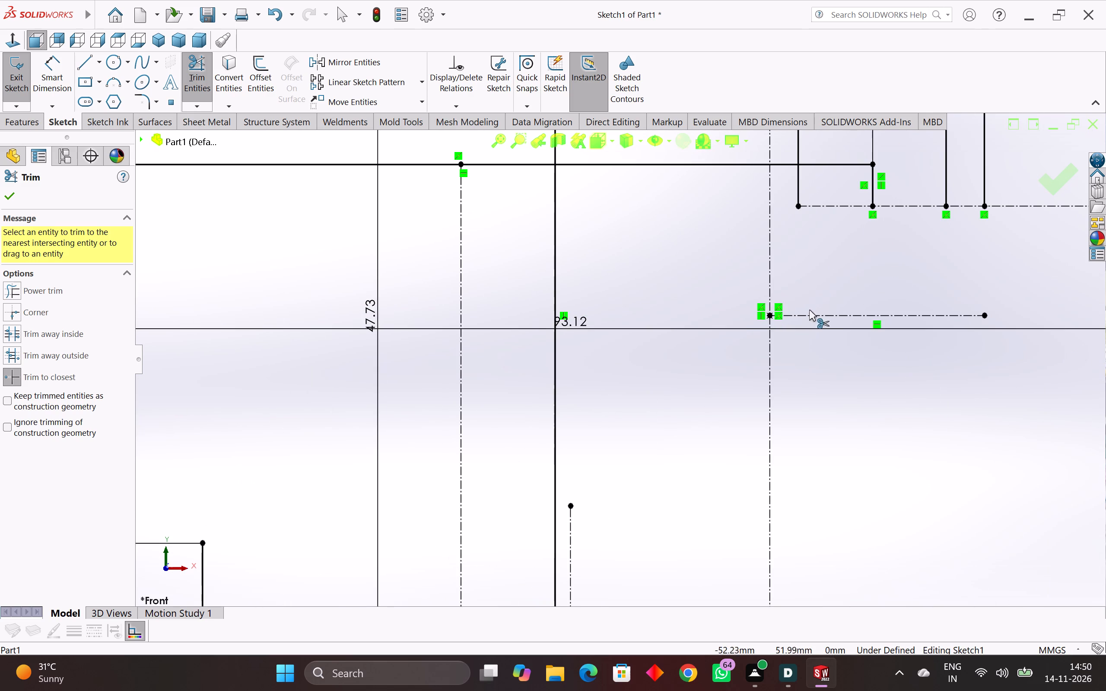
pyautogui.click(811, 317)
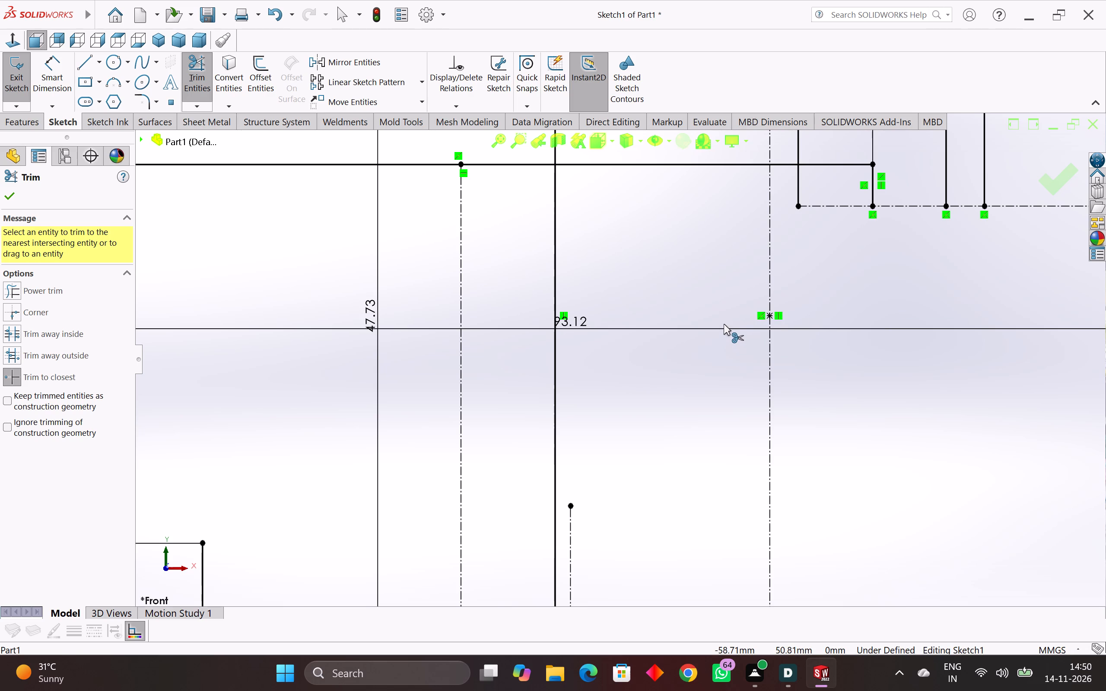
pyautogui.click(722, 327)
# Trim the two adjacent solid vertical lines below the left end of the 62.75 mm dimension, down to the small rectangle's top edge.
pyautogui.scroll(-3, 722, 327)
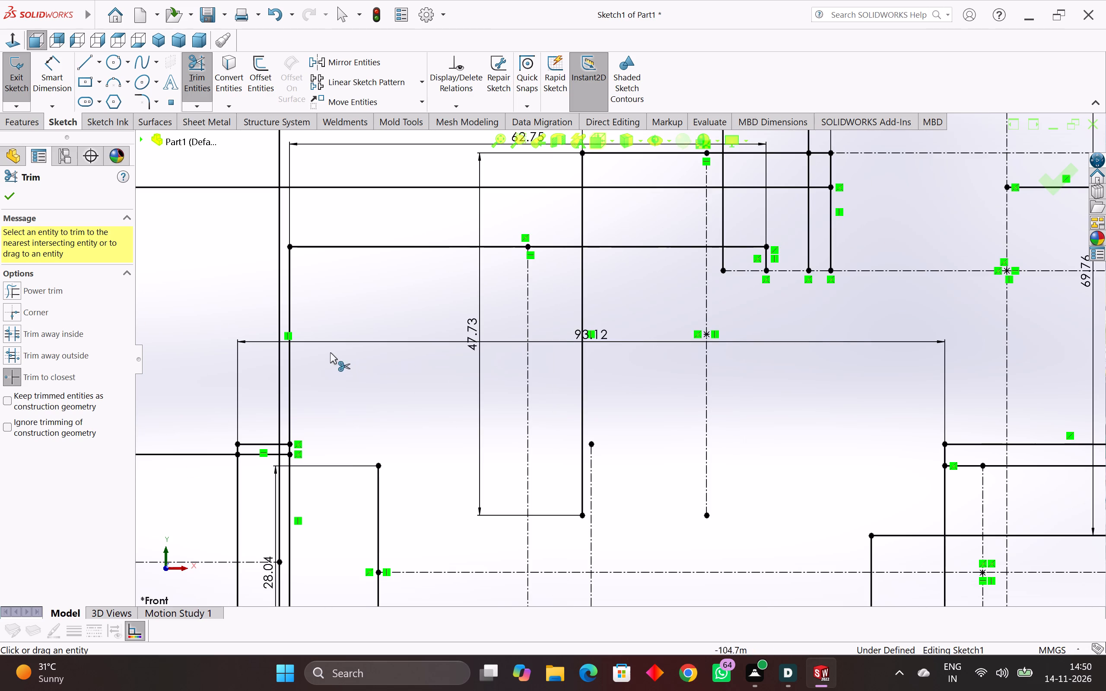
pyautogui.click(292, 379)
pyautogui.click(289, 381)
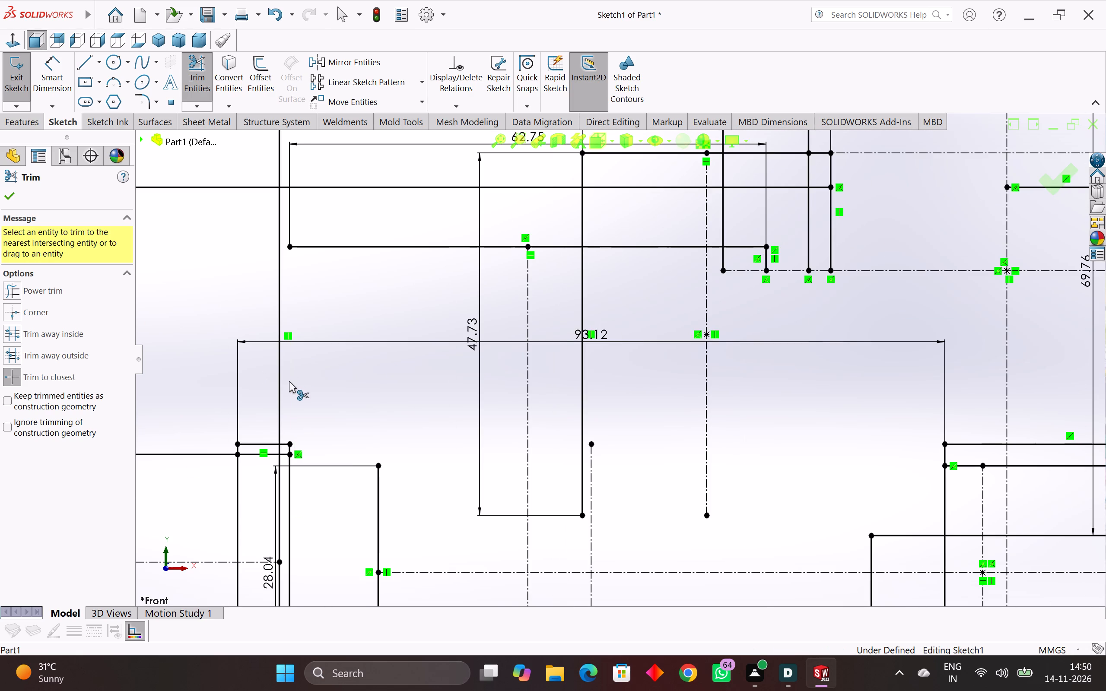
pyautogui.click(277, 387)
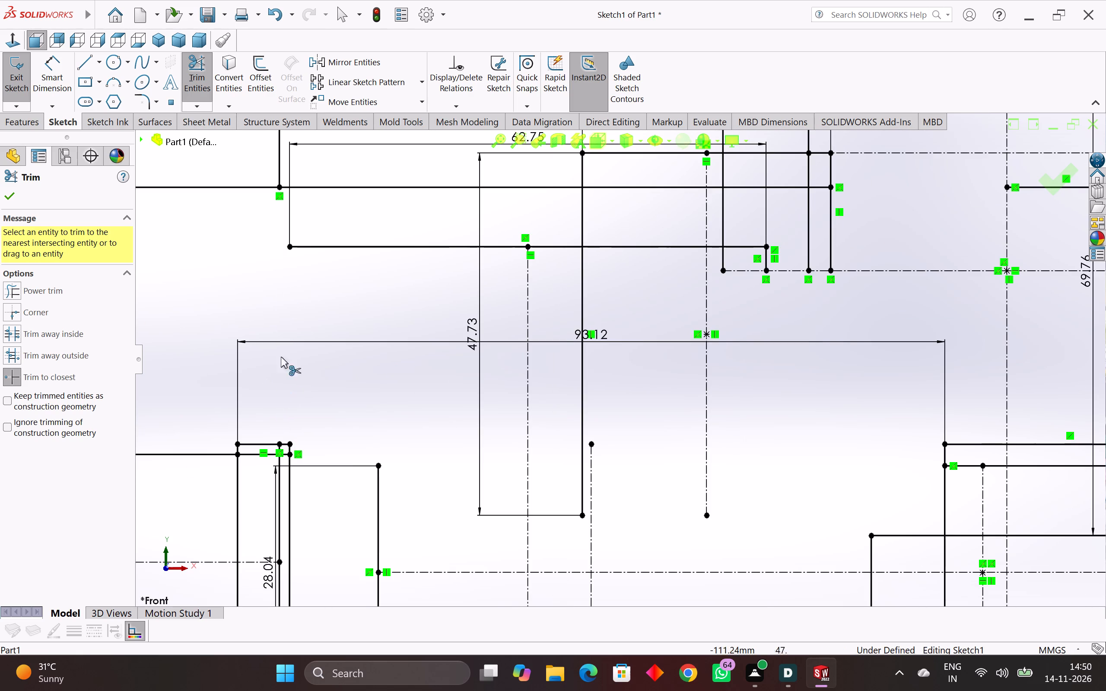
# Trim the left portion of the horizontal line below the 62.75 mm dimension, allowing its relation and dimension to be deleted.
pyautogui.click(310, 247)
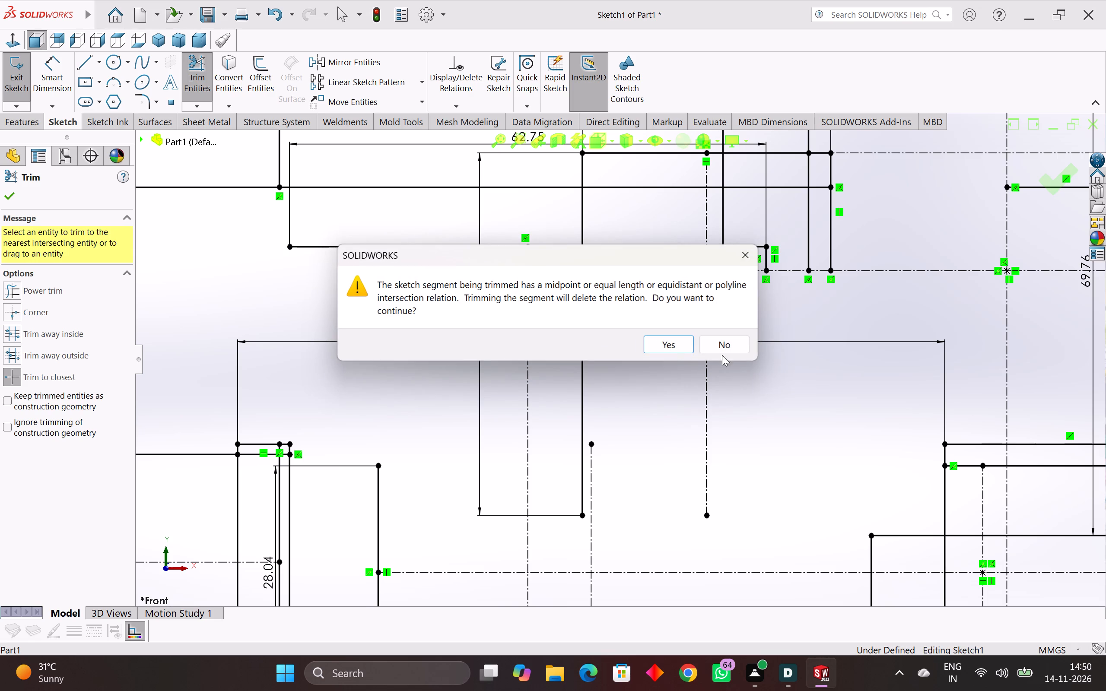
pyautogui.click(671, 340)
pyautogui.scroll(-4, 523, 298)
pyautogui.click(673, 341)
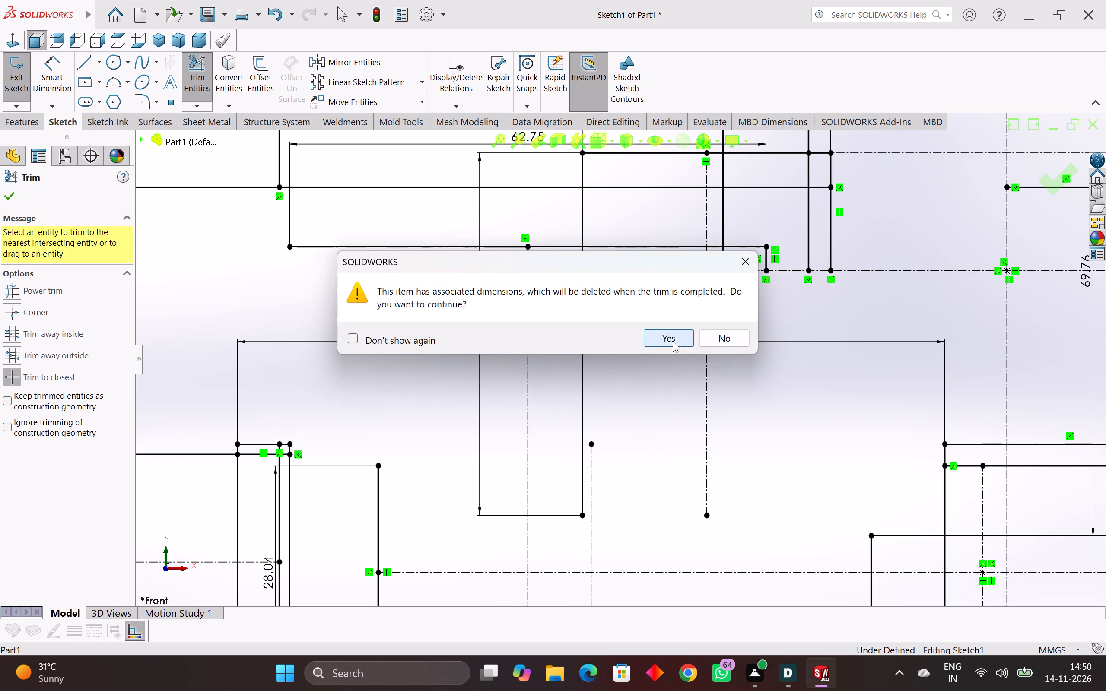
# Trim the three horizontal lines around the lower end of the 69.76 mm dimension between the vertical centrelines, and the lowest line's segment further right.
pyautogui.scroll(-4, 451, 330)
pyautogui.scroll(1, 473, 263)
pyautogui.scroll(-6, 489, 261)
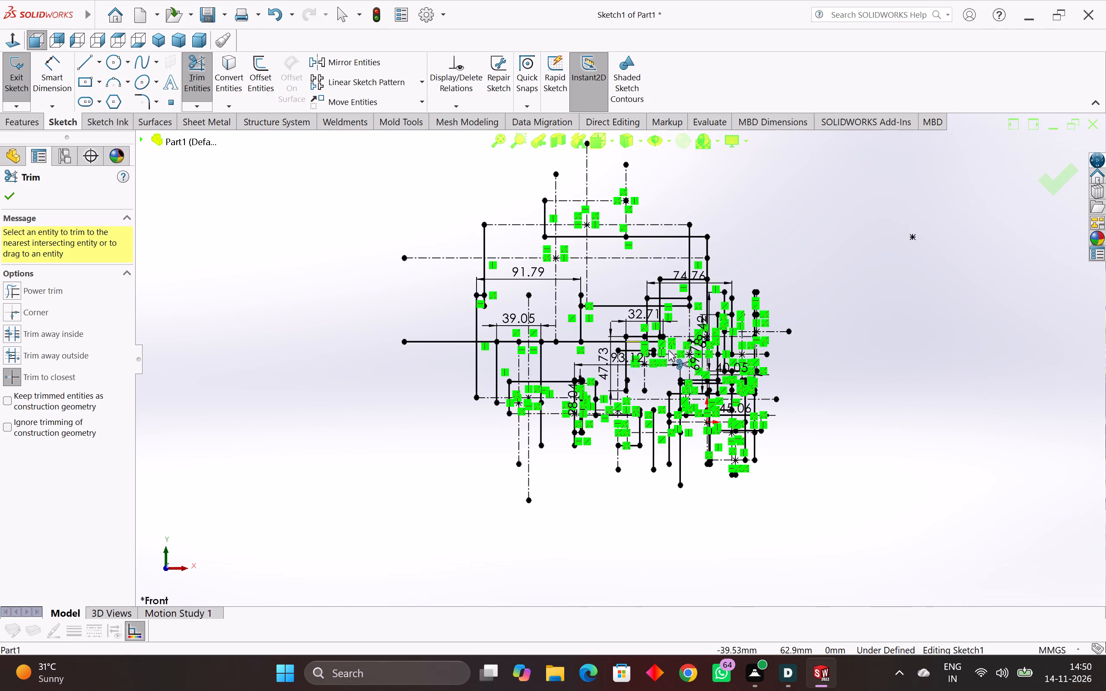
pyautogui.scroll(8, 716, 372)
pyautogui.click(646, 396)
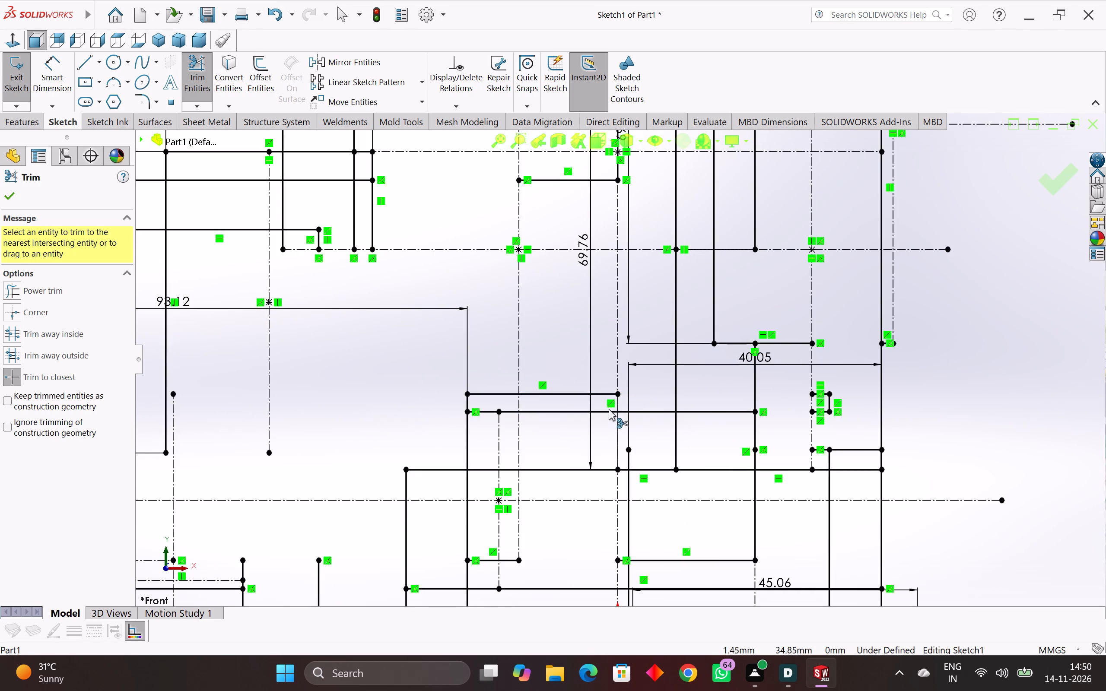
pyautogui.click(581, 392)
pyautogui.click(631, 413)
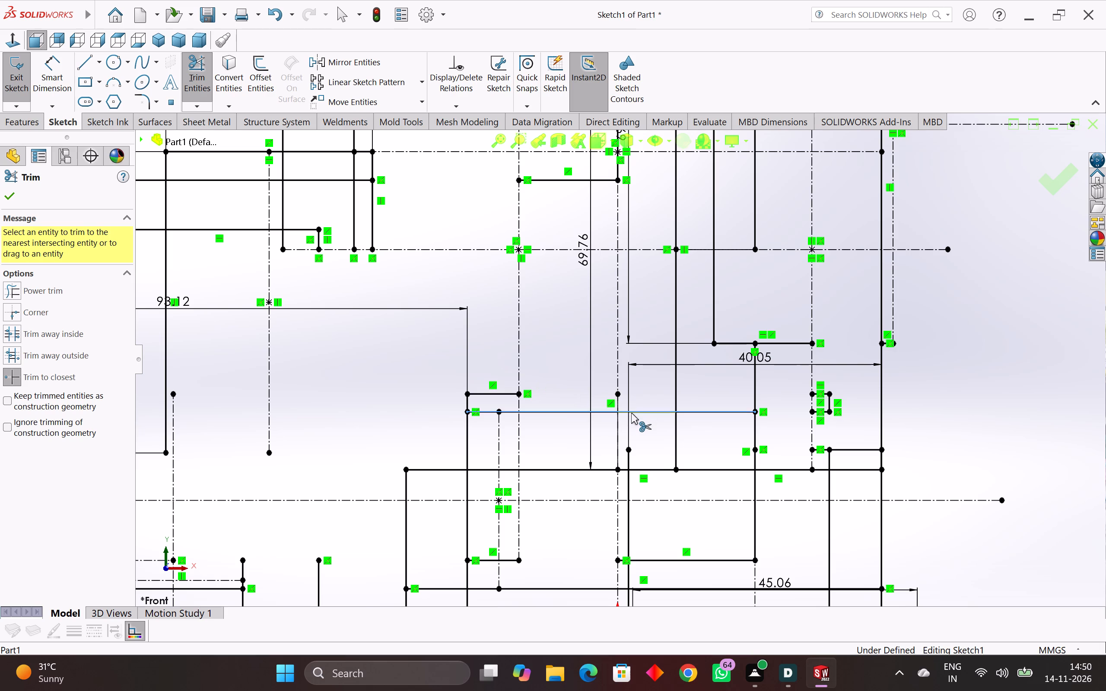
pyautogui.click(579, 410)
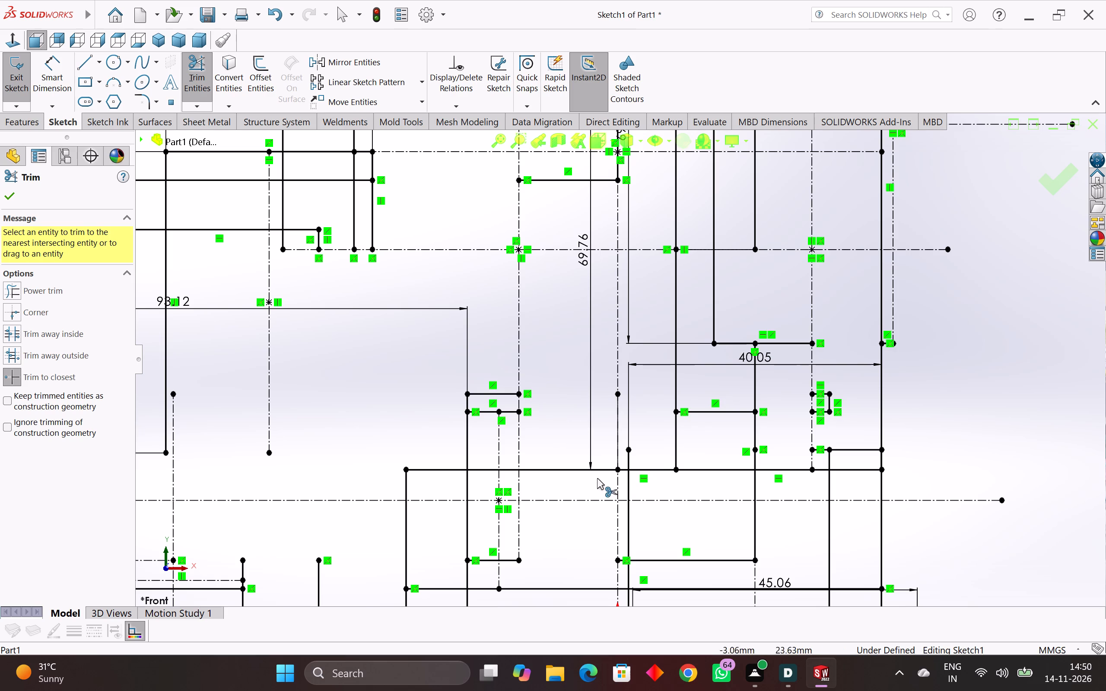
pyautogui.click(580, 468)
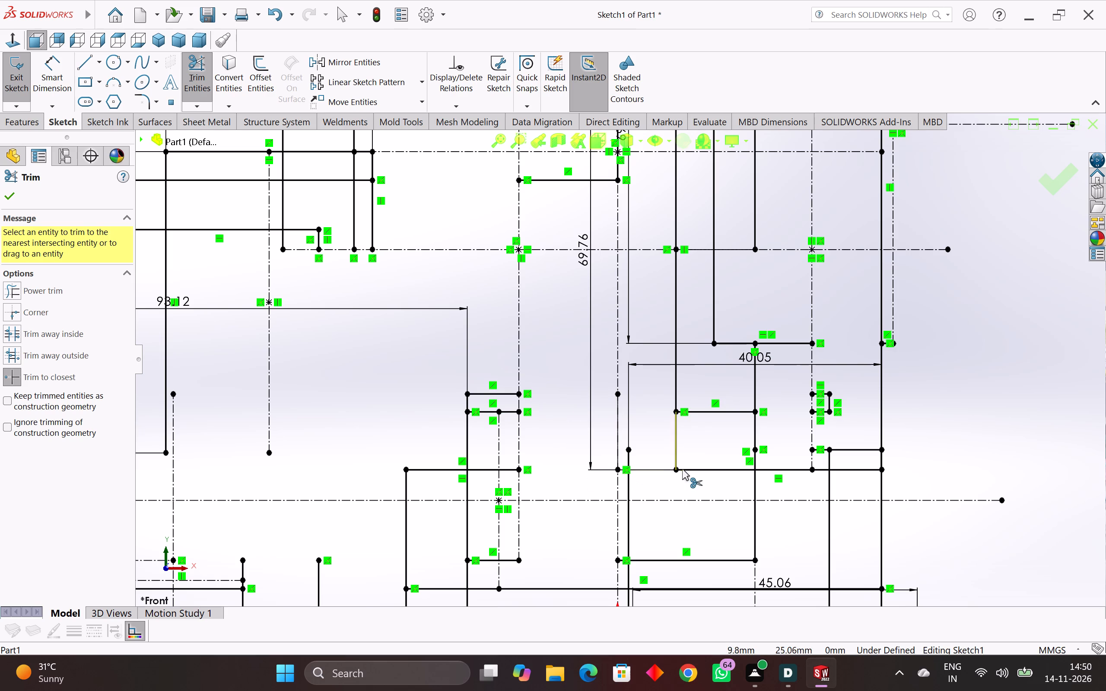
pyautogui.click(682, 469)
# Trim the vertical line right of the 69.76 mm dimension up to the horizontal centreline, allowing relation and dimension deletion, and remove its adjoining horizontal segment.
pyautogui.click(677, 447)
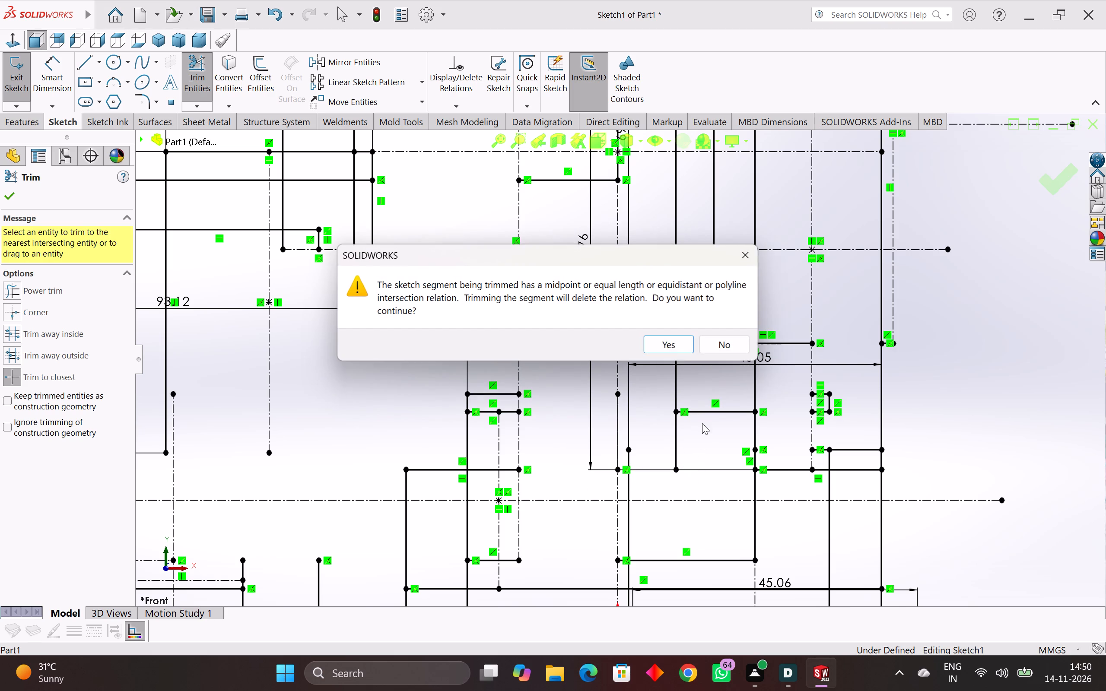
pyautogui.click(669, 343)
pyautogui.click(702, 412)
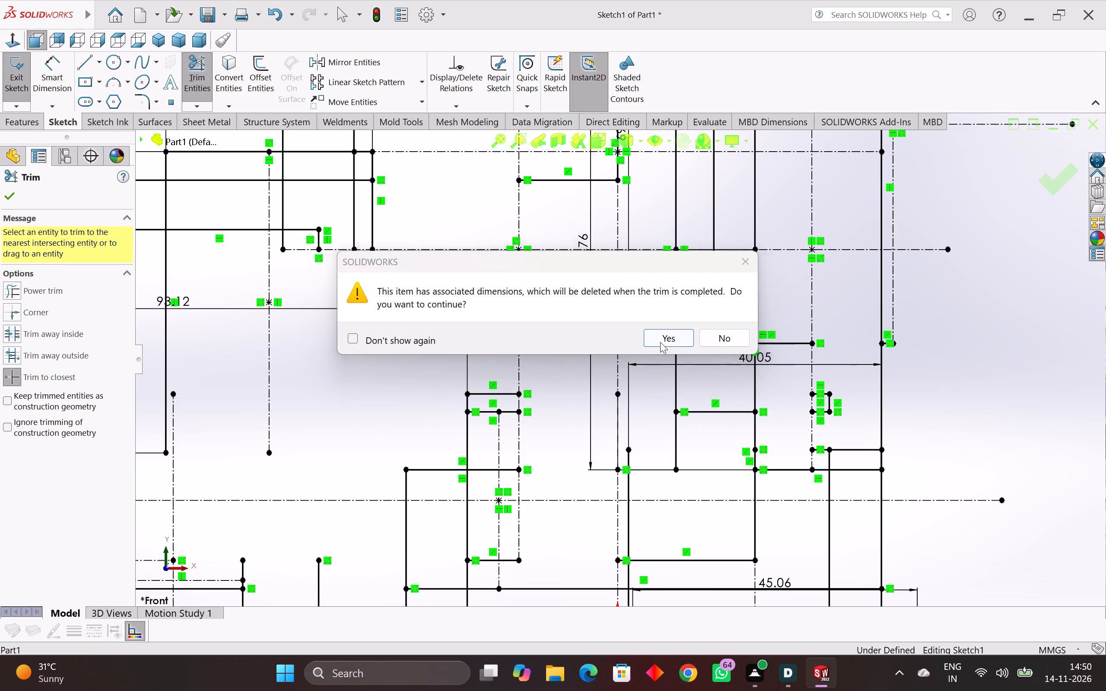
pyautogui.click(660, 340)
pyautogui.click(677, 381)
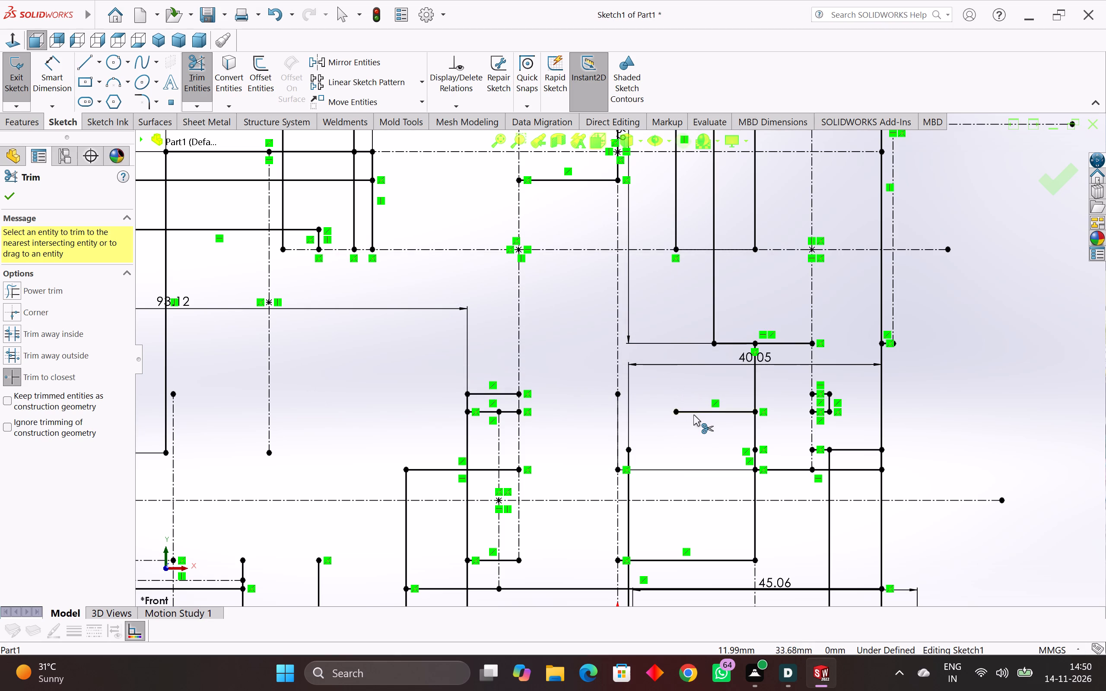
pyautogui.click(697, 412)
# Trim the corner above the 40.05 mm dimension, cutting its vertical line back to the horizontal centreline and allowing relation and dimension deletion.
pyautogui.click(722, 343)
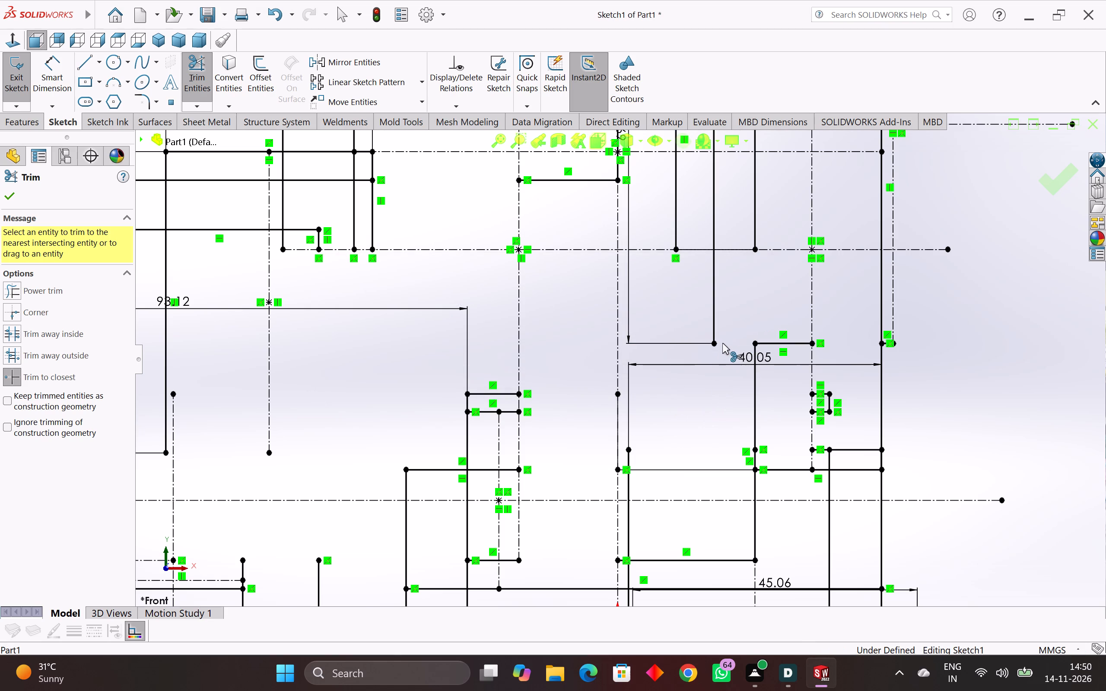
pyautogui.click(715, 323)
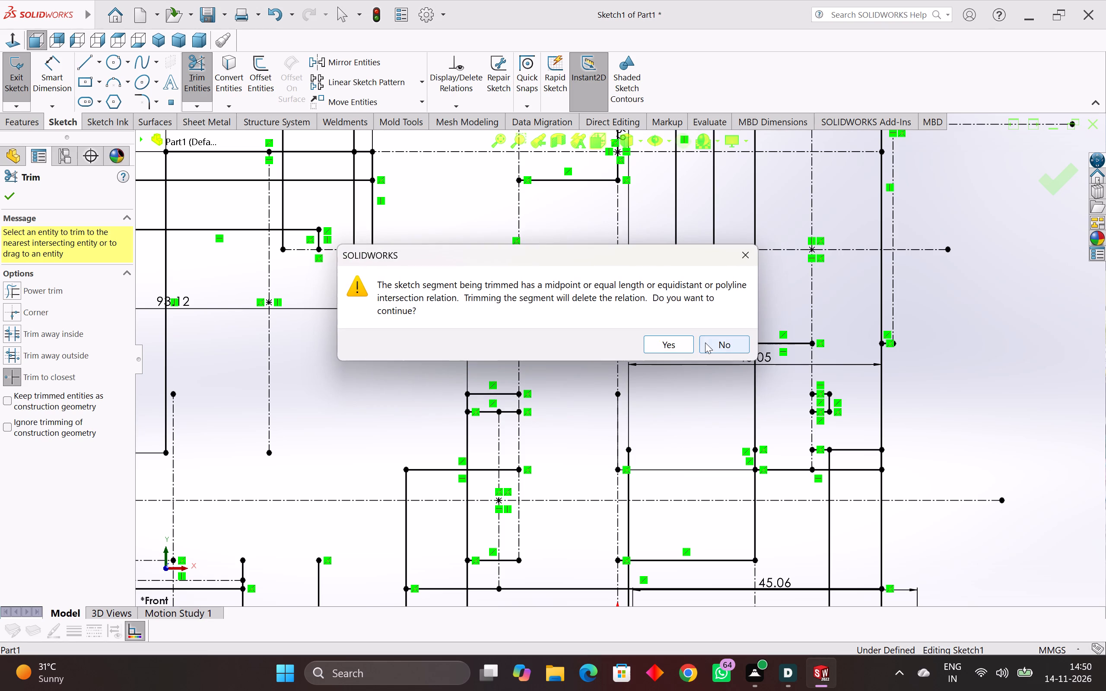
pyautogui.click(683, 346)
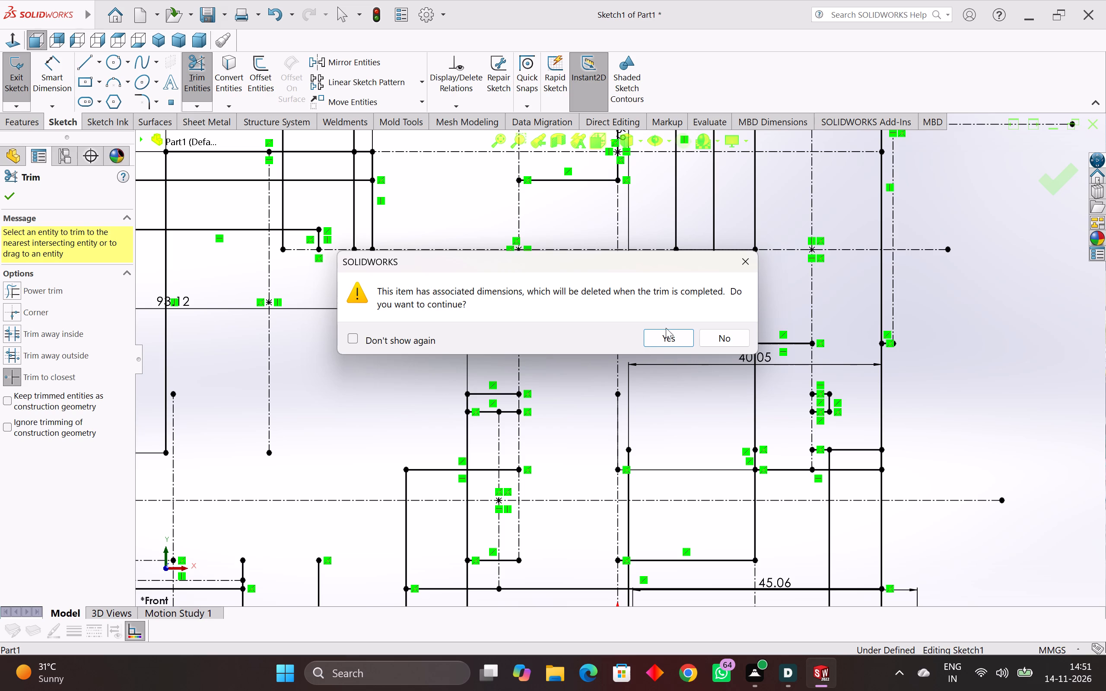
pyautogui.click(670, 344)
# Trim away the two stacked short horizontal lines extending right from the vertical edge below the 93.12 mm dimension's right end.
pyautogui.click(496, 394)
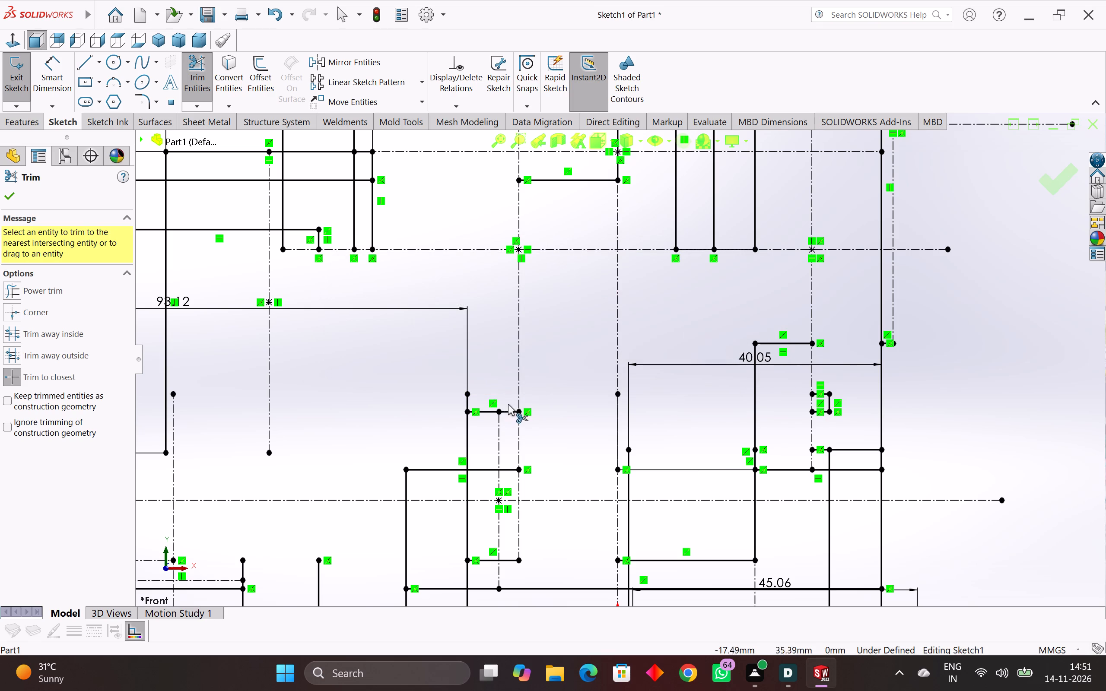
pyautogui.click(509, 413)
pyautogui.click(488, 411)
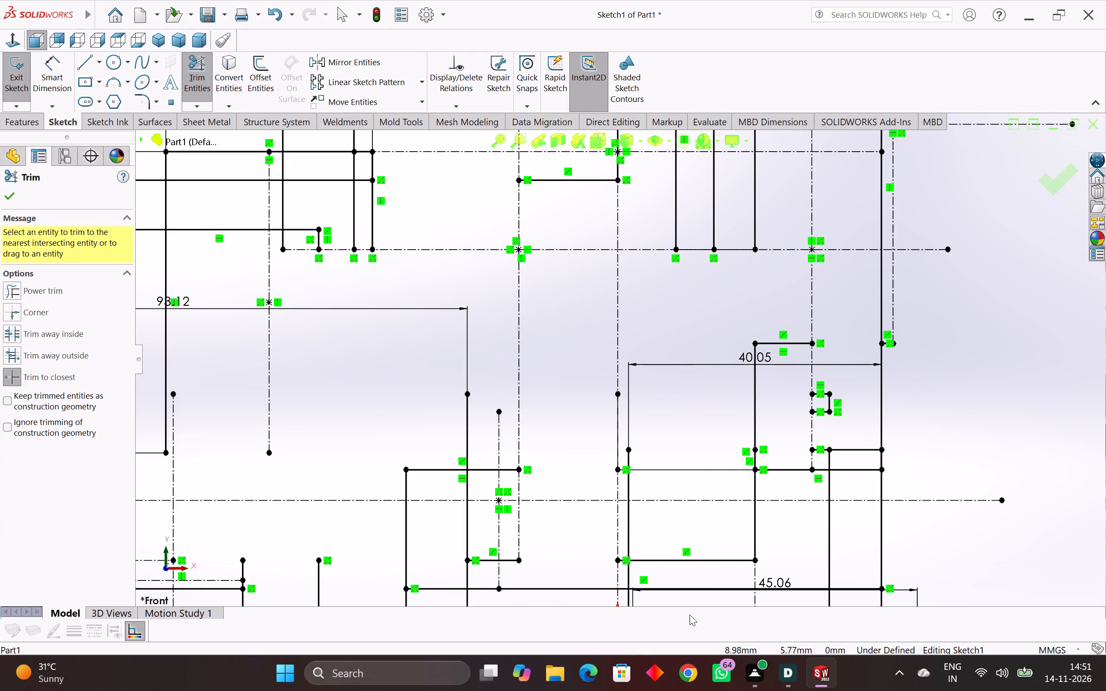
# Trim the rectangle's top and bottom edges left of the vertical edge below the 93.12 mm dimension's right end.
pyautogui.click(448, 587)
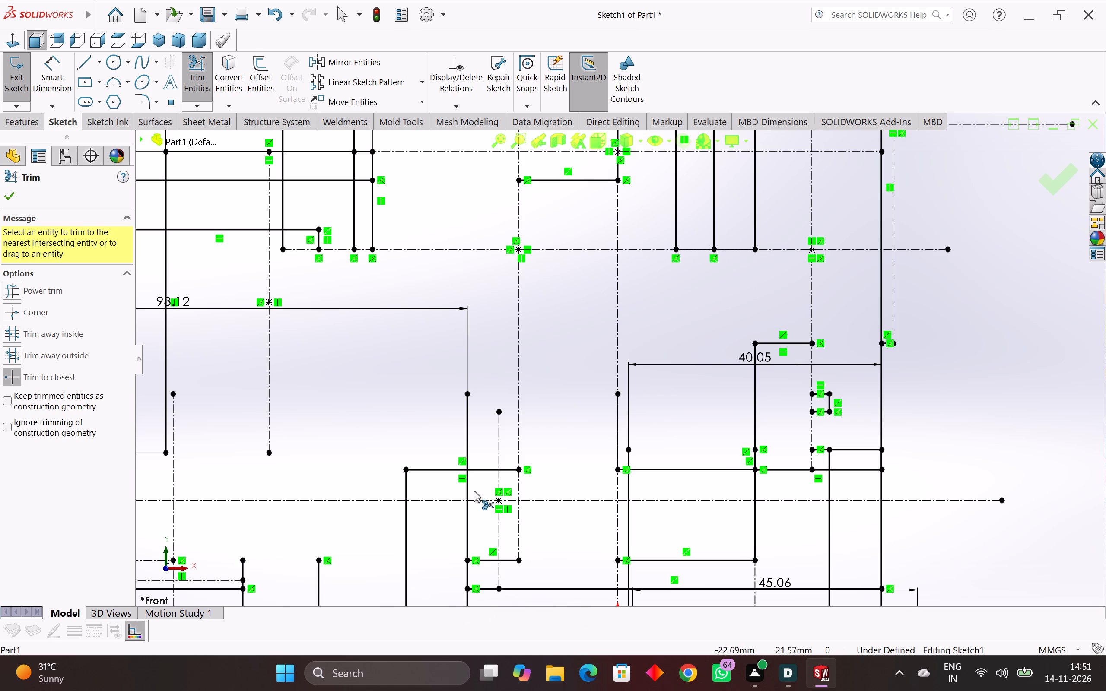
pyautogui.click(446, 469)
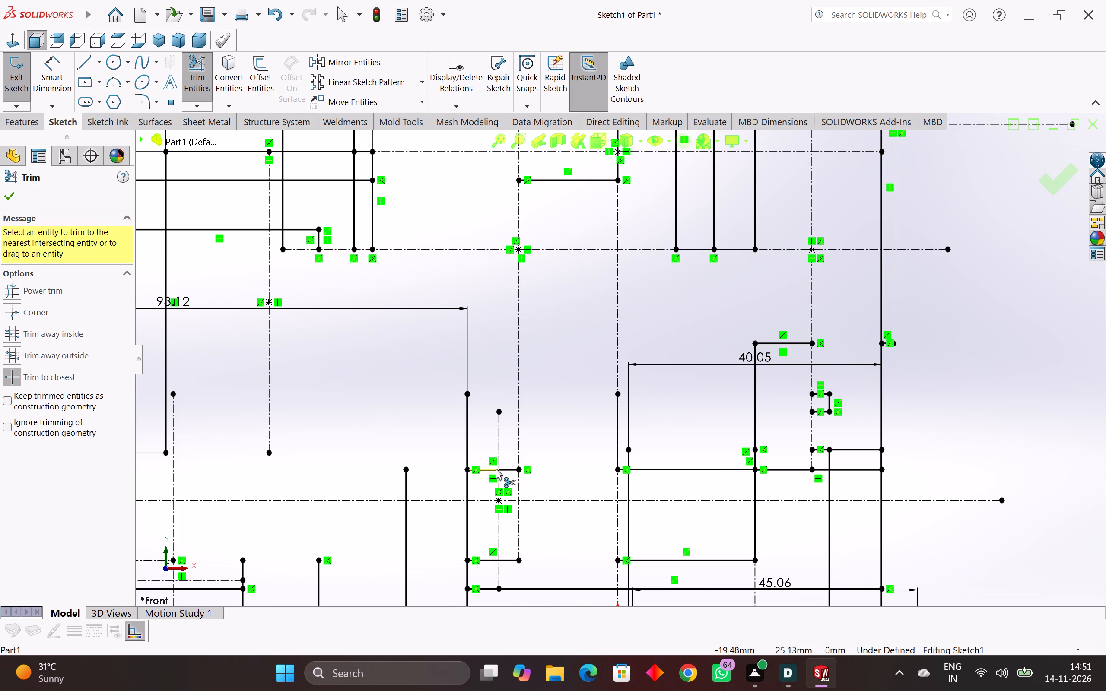
# Trim away both pieces of the short horizontal line between the vertical edge below the 93.12 mm dimension's right end and the nearby vertical centreline.
pyautogui.click(496, 469)
pyautogui.scroll(4, 500, 469)
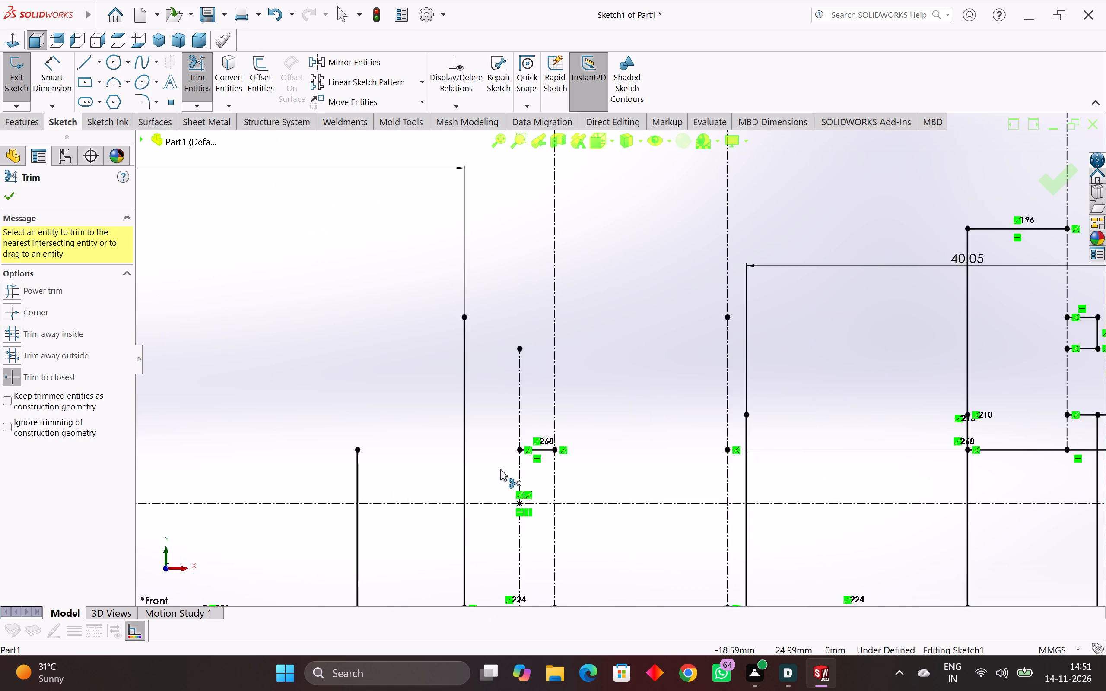
pyautogui.click(559, 441)
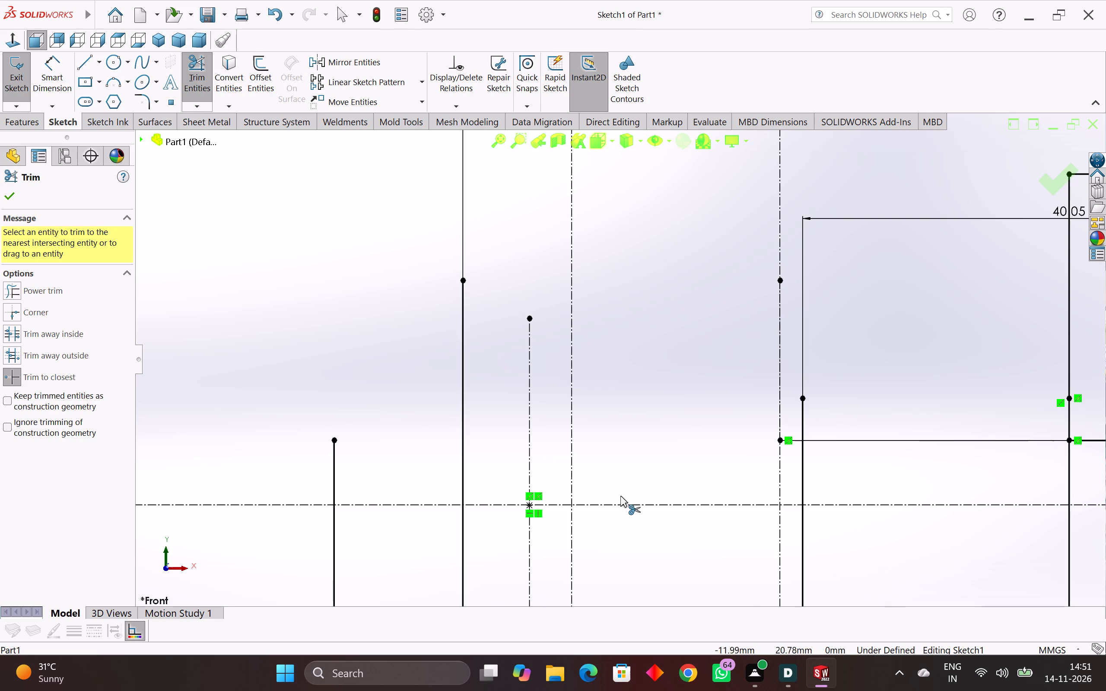
# Trim the vertical edge at the 93.12 mm dimension's right end back to the horizontal centreline, allowing relation and dimension deletion.
pyautogui.scroll(-3, 620, 496)
pyautogui.click(530, 406)
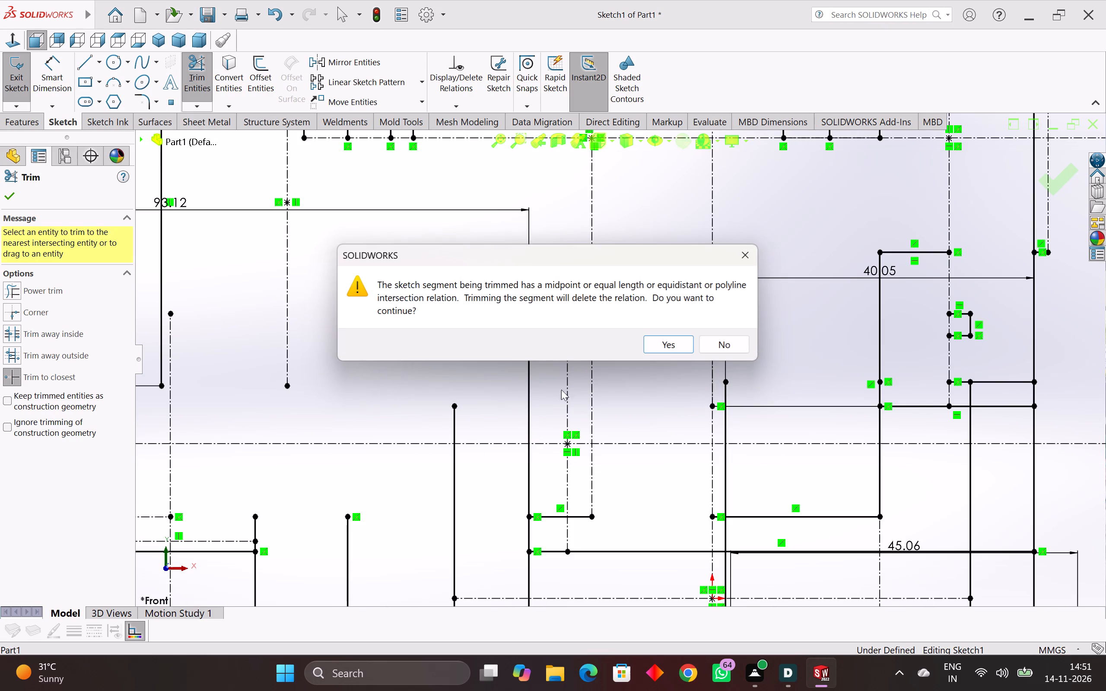
pyautogui.click(655, 347)
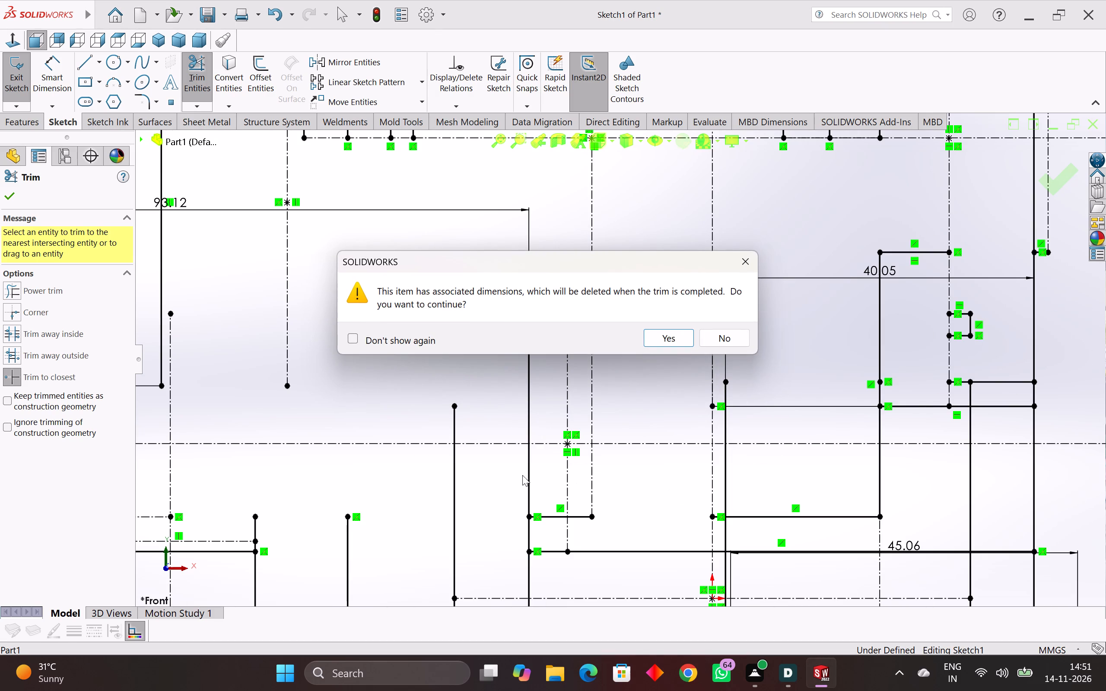
pyautogui.click(653, 335)
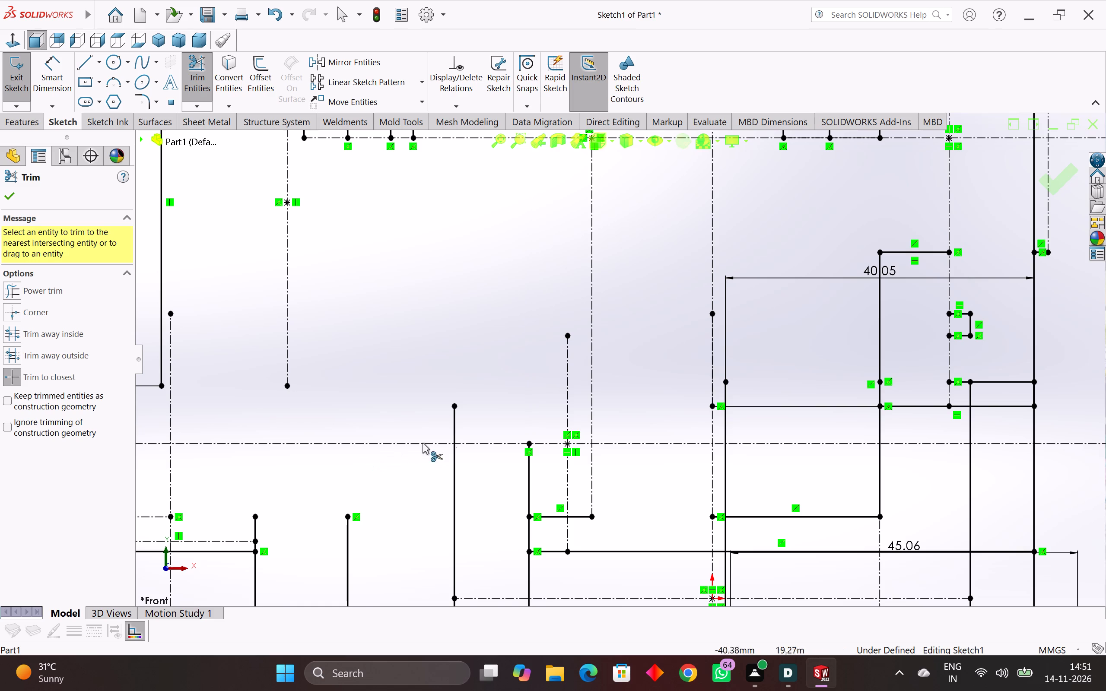
# Trim both solid vertical lines left of the short vertical centreline down to the lower horizontal centreline, including the two horizontal stubs joining the nearer line.
pyautogui.click(454, 422)
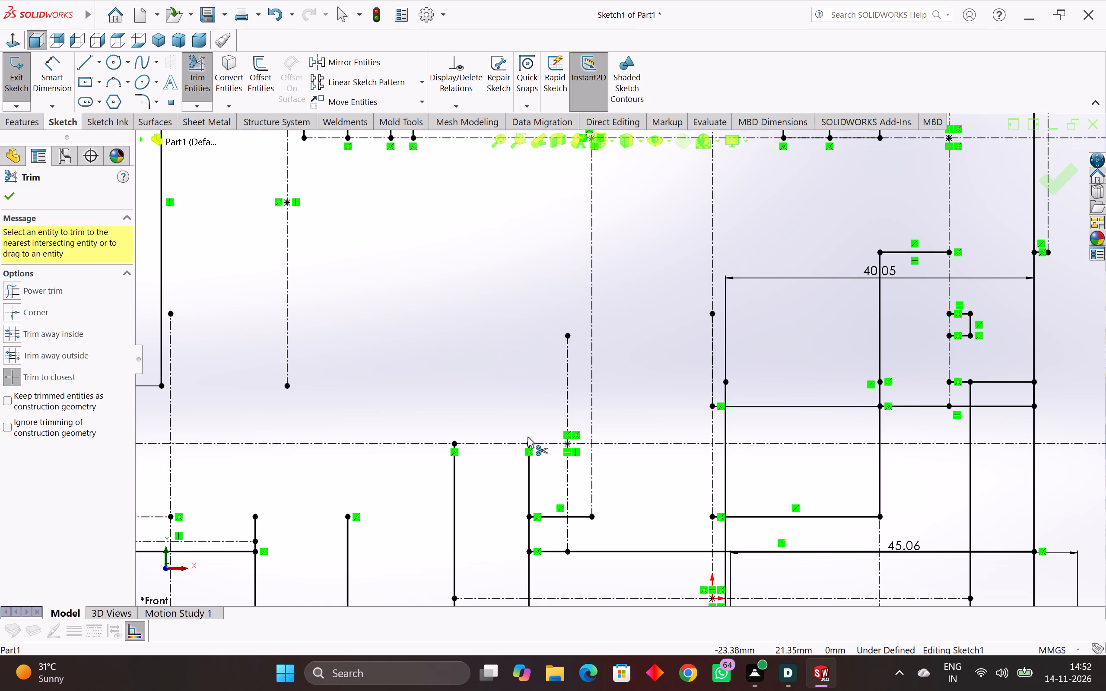
pyautogui.click(454, 503)
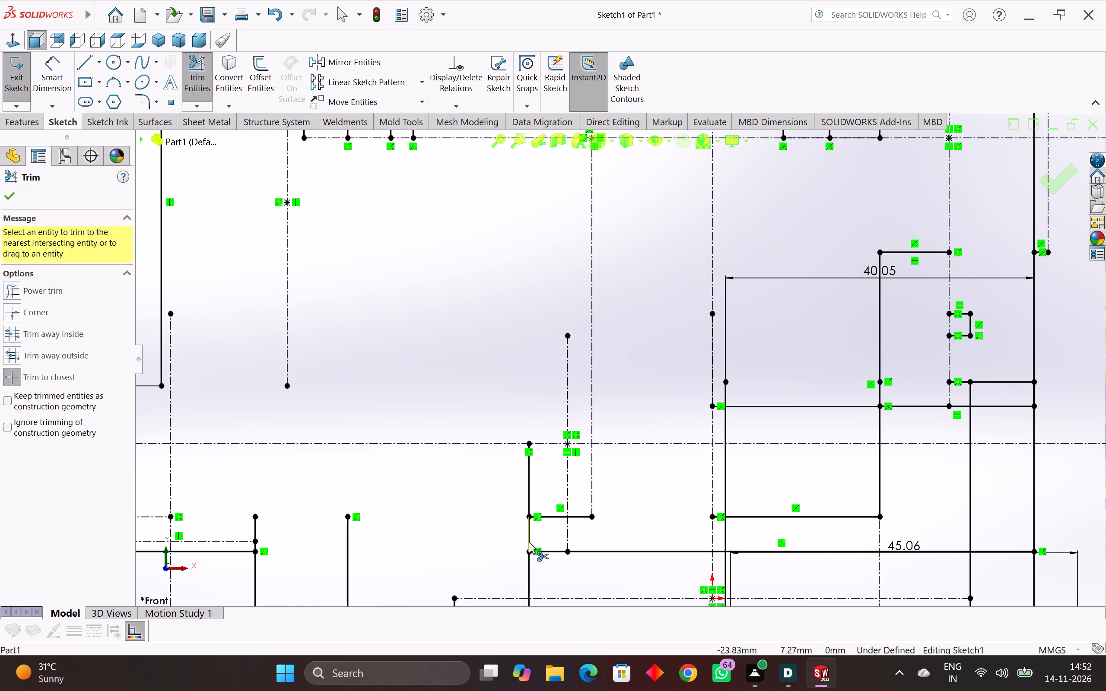
pyautogui.click(552, 553)
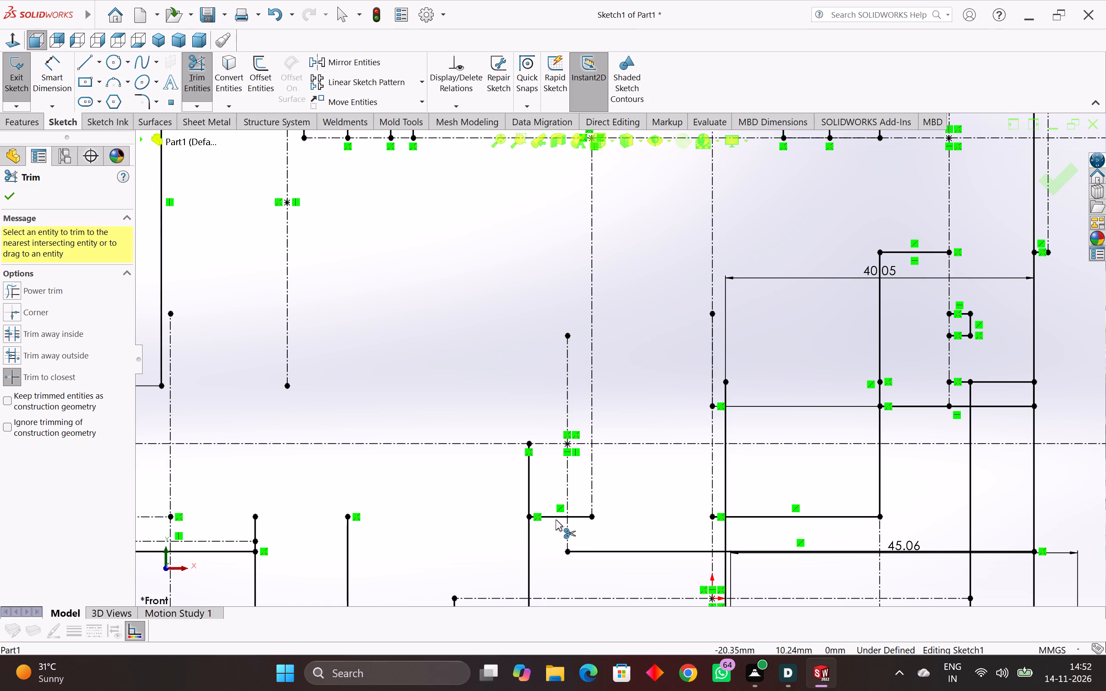
pyautogui.click(561, 518)
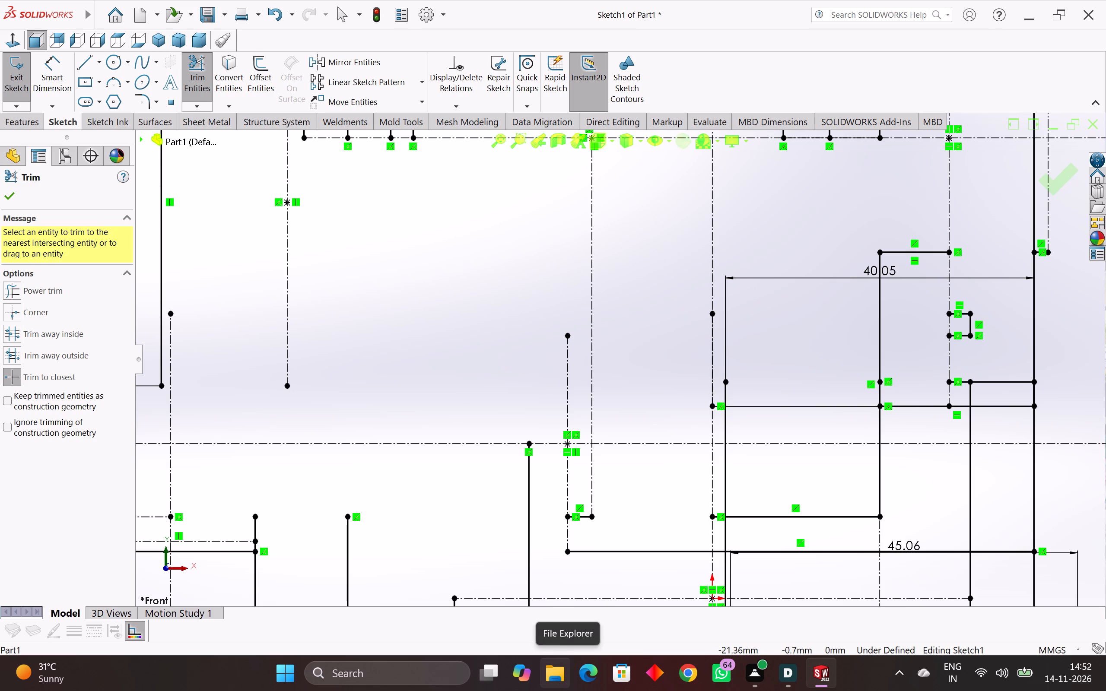
pyautogui.click(528, 494)
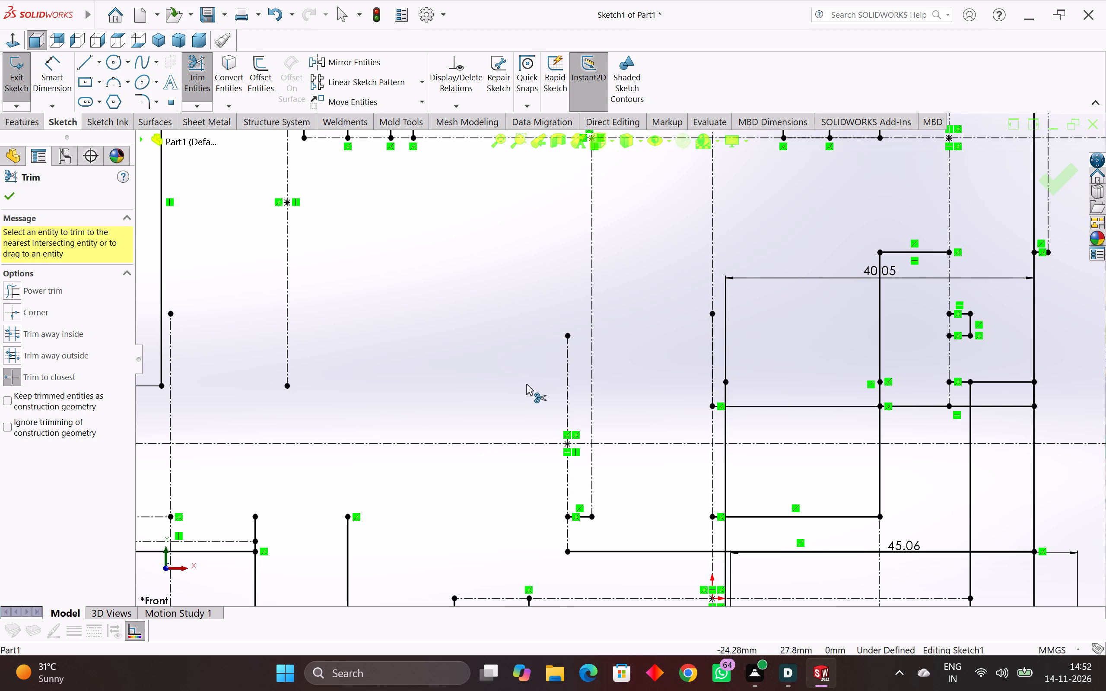
# Trim overlapping vertical centreline segments and the three horizontal segments between the 40.05 mm dimension's left vertical line and the next solid vertical line.
pyautogui.click(571, 413)
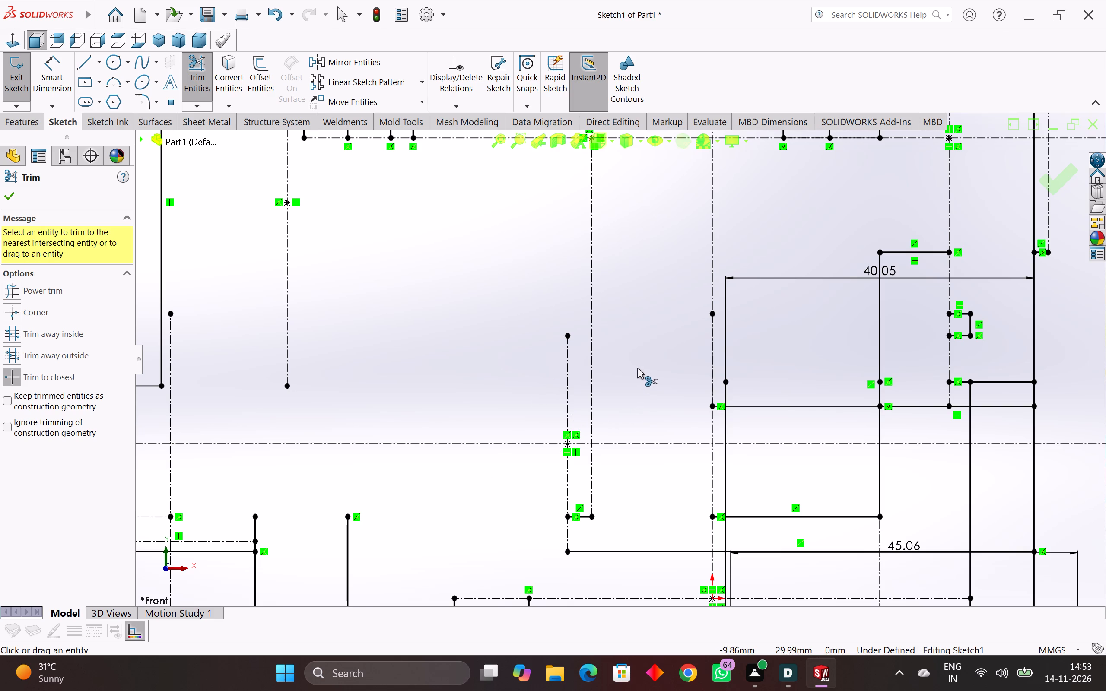
pyautogui.click(710, 355)
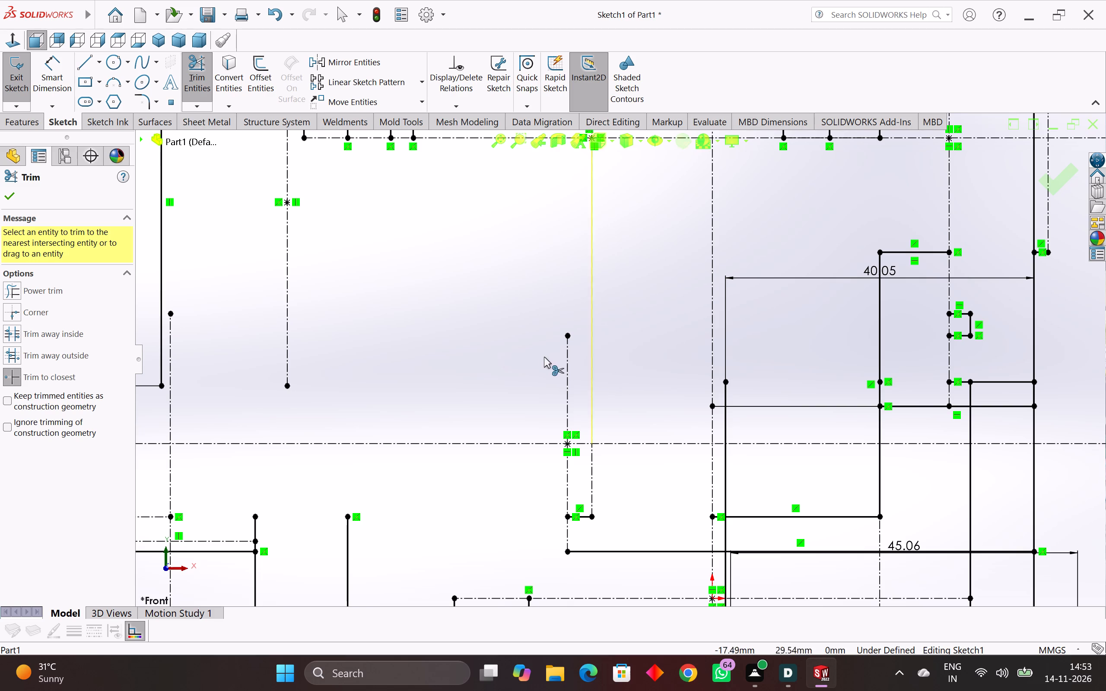
pyautogui.click(744, 407)
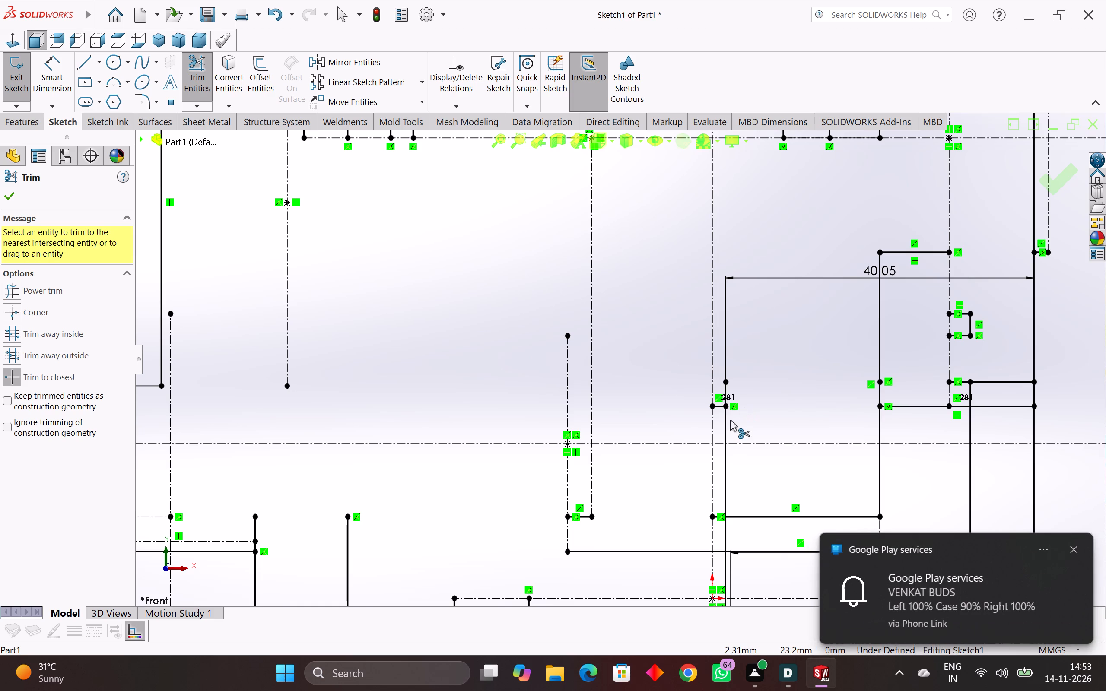
pyautogui.click(841, 517)
pyautogui.click(804, 515)
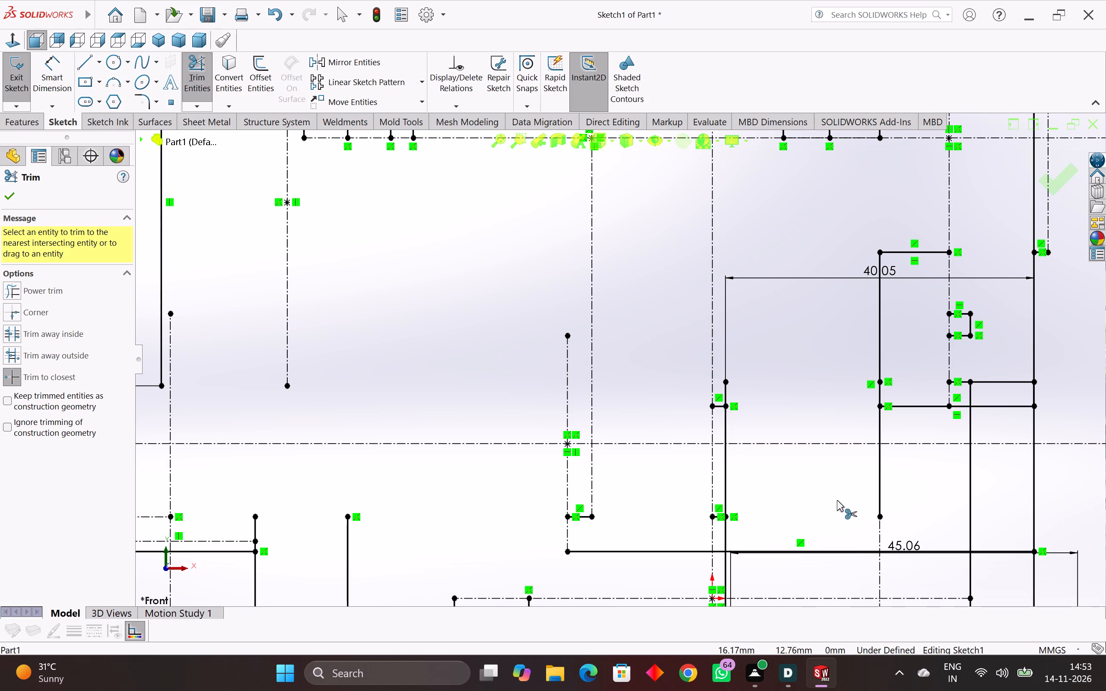
pyautogui.click(810, 551)
# Trim the remaining lower horizontal line left of the 45.06 mm dimension and the short horizontal line between the two vertical centrelines above it.
pyautogui.scroll(4, 812, 552)
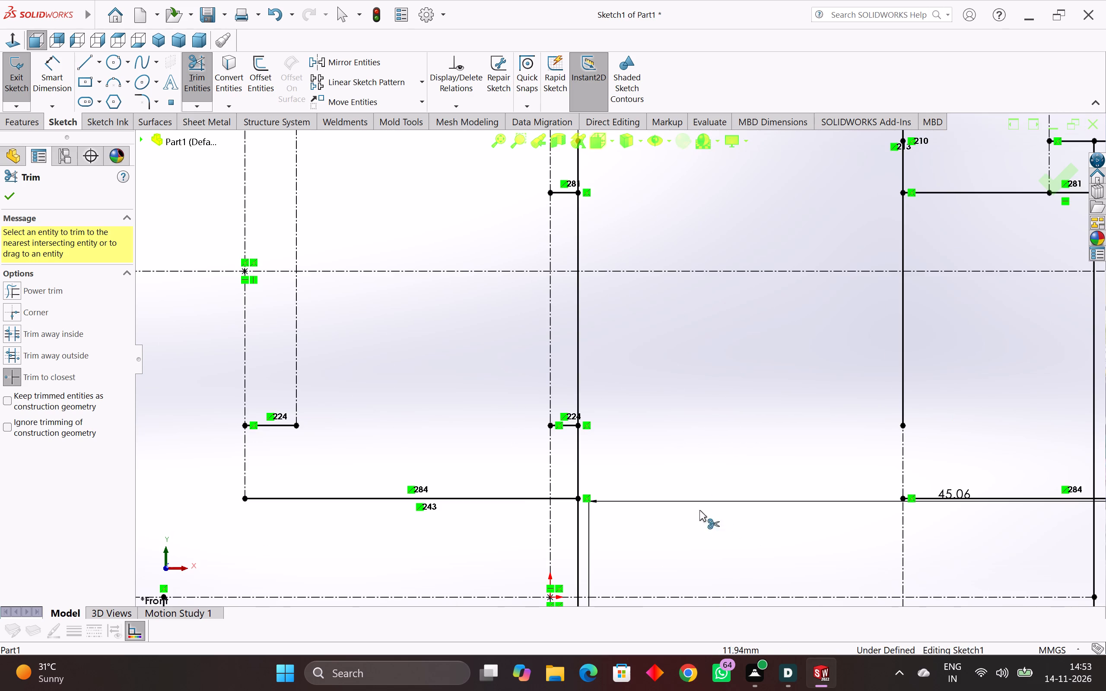
pyautogui.click(557, 499)
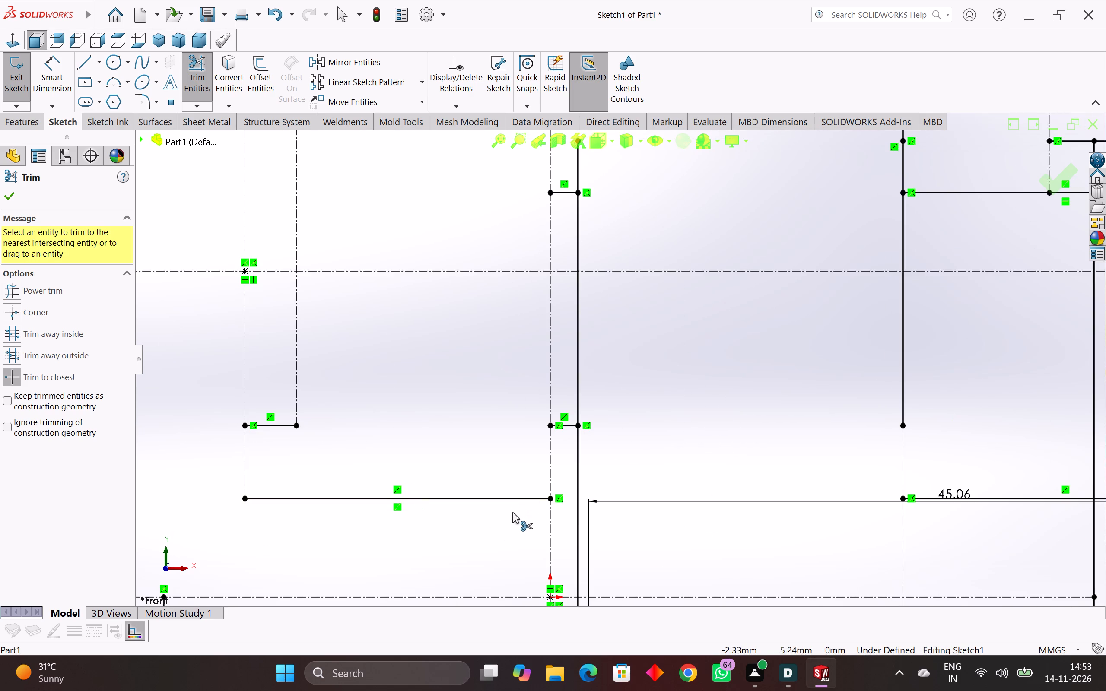
pyautogui.click(519, 498)
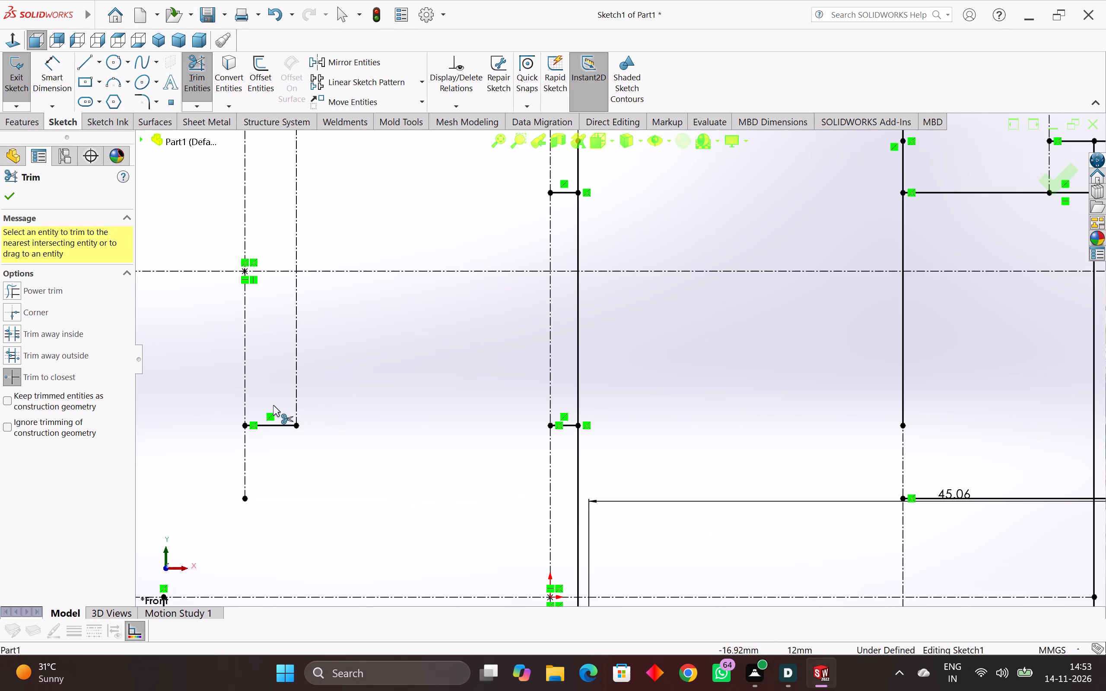
pyautogui.click(281, 423)
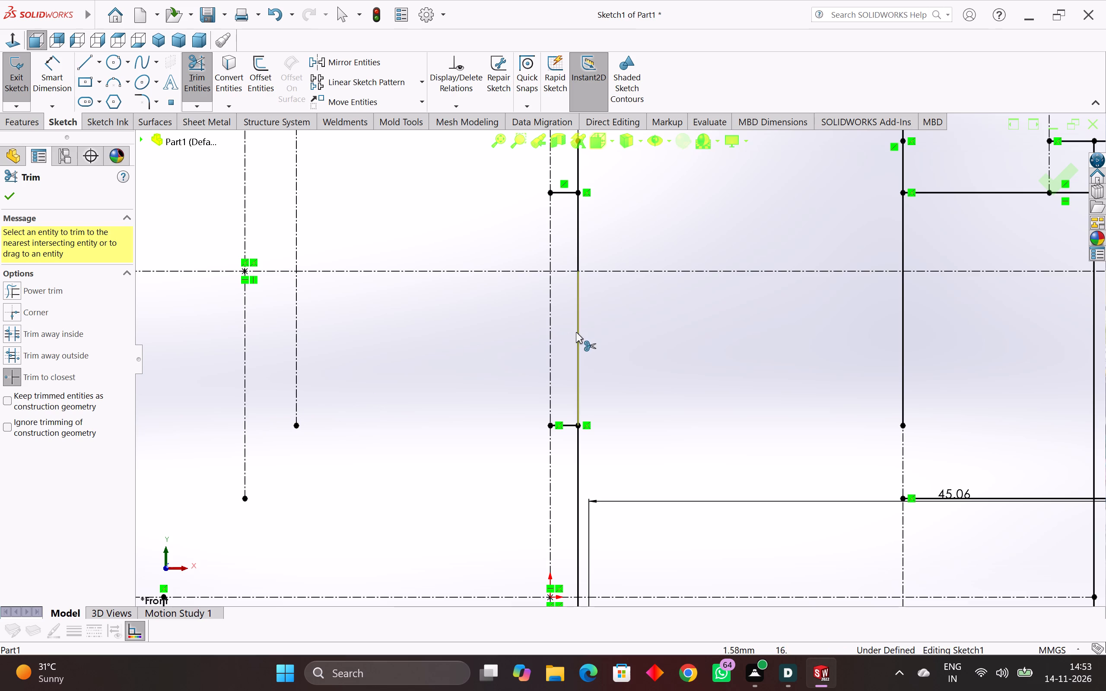
# Trim the vertical line beside the origin's centreline down to the origin, with its stub, and the neighbouring vertical segment above the upper horizontal centreline.
pyautogui.click(576, 332)
pyautogui.click(580, 245)
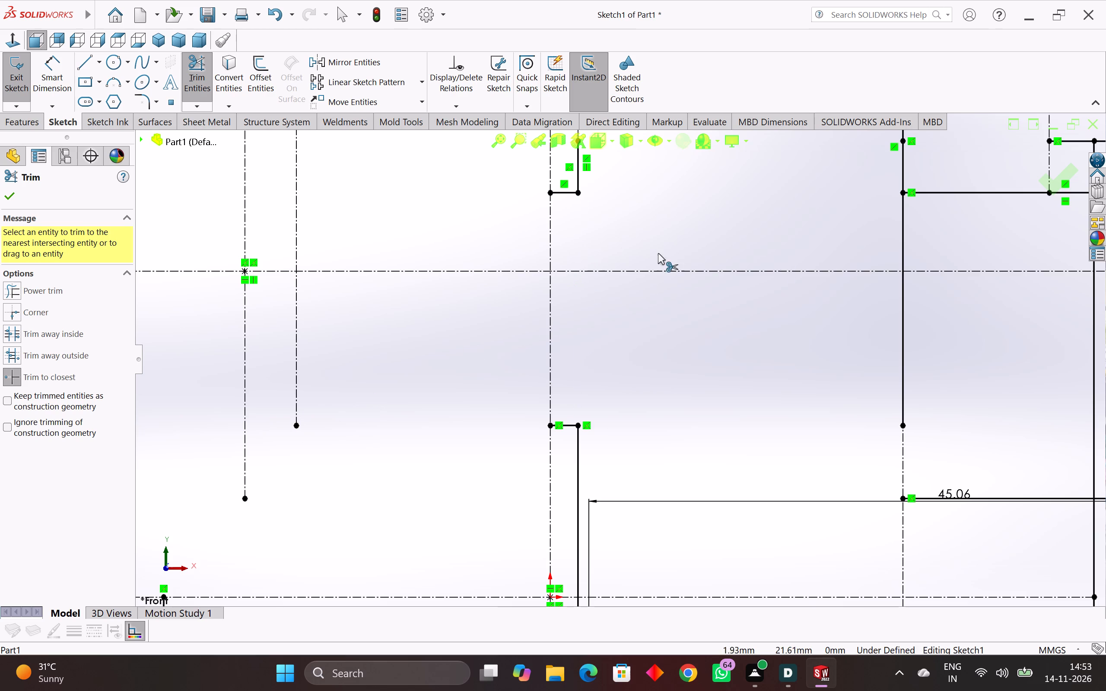
pyautogui.click(904, 234)
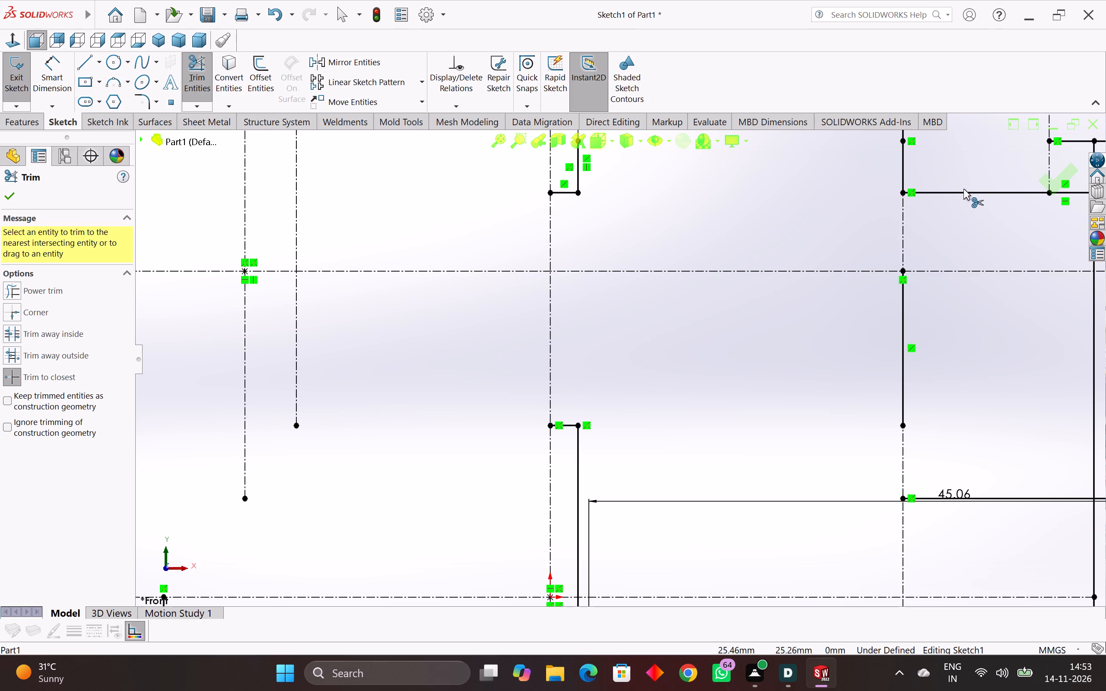
pyautogui.click(963, 190)
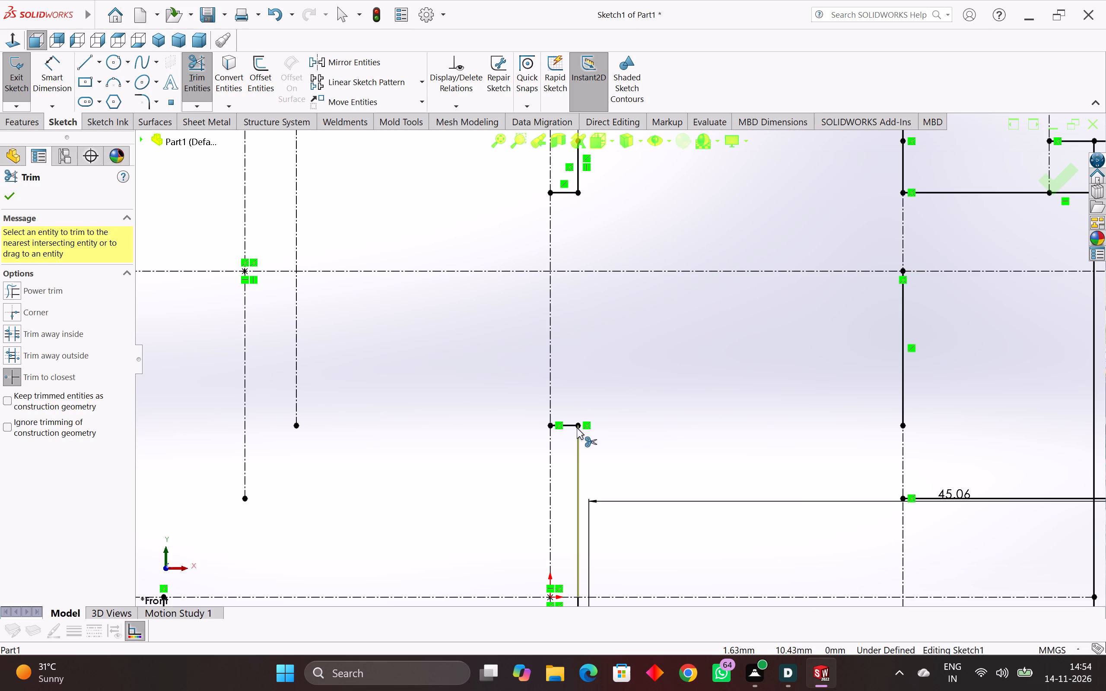
pyautogui.click(576, 442)
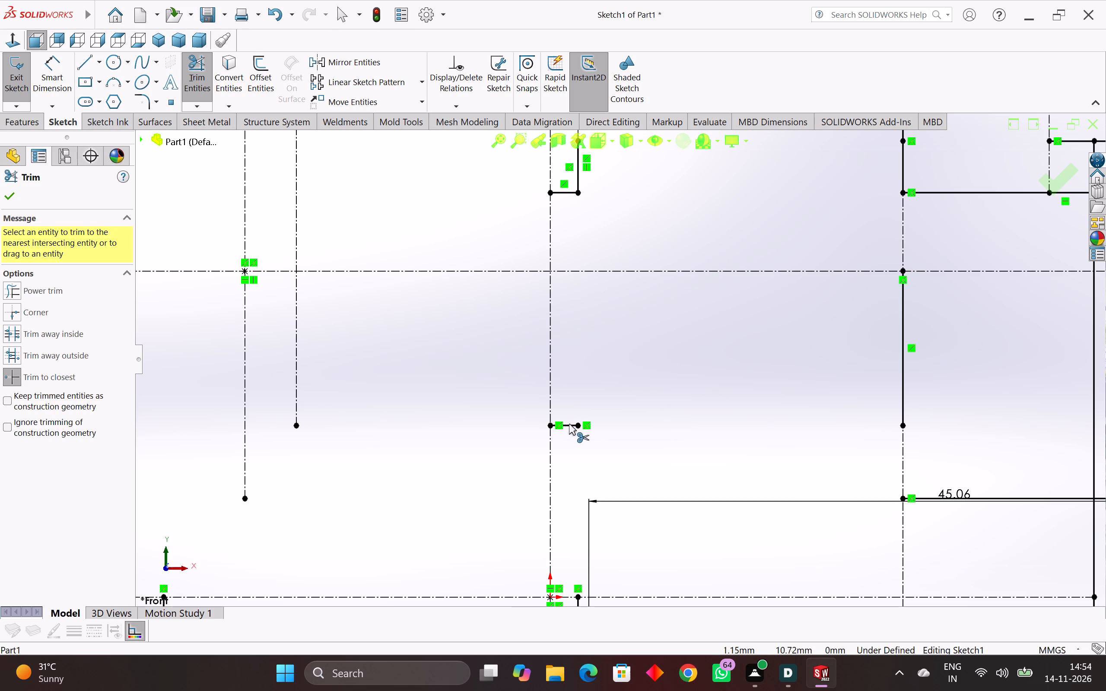
pyautogui.click(569, 425)
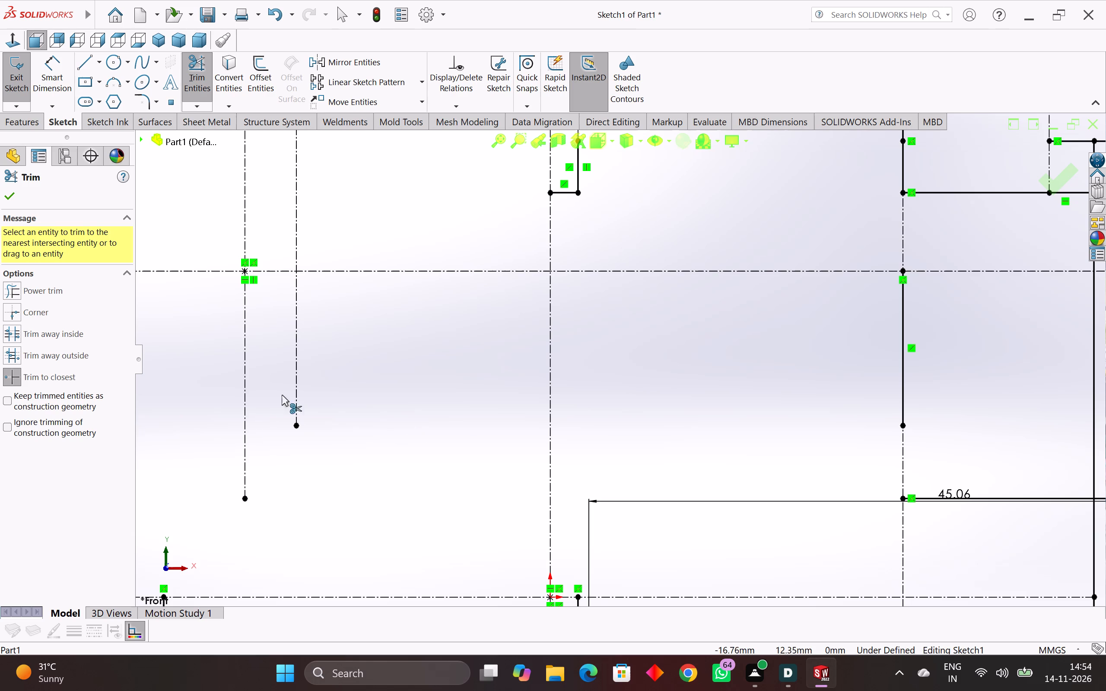
# Trim the vertical centreline's lower end up to the horizontal centreline and remove the horizontal centreline between the origin's and the leftmost vertical centrelines.
pyautogui.click(294, 384)
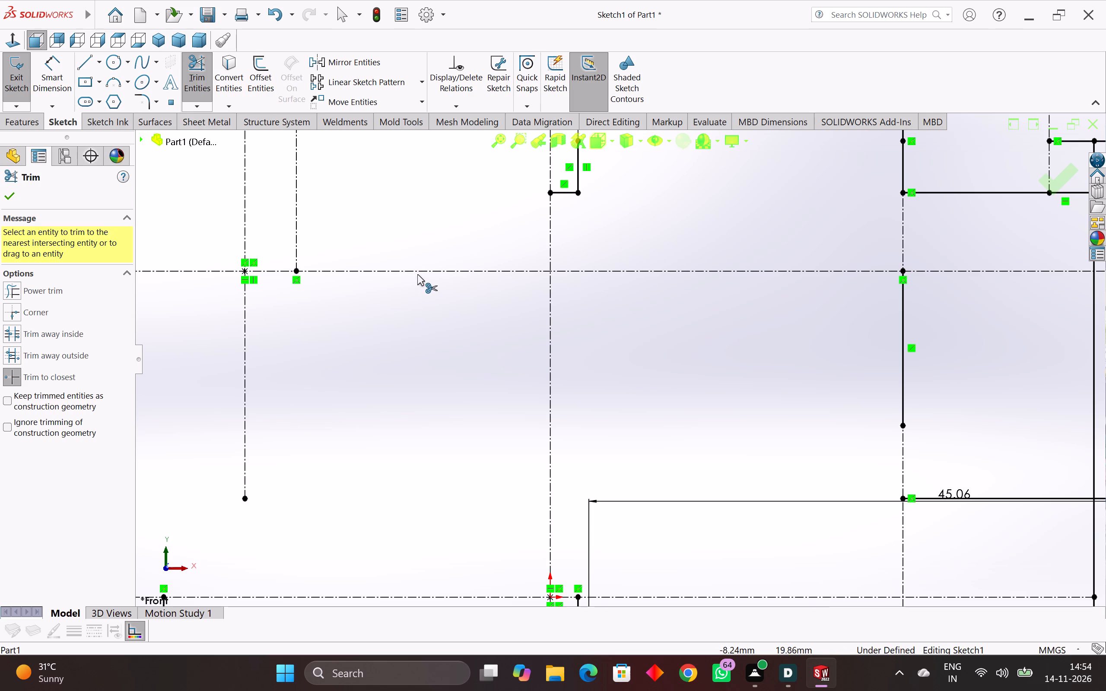
pyautogui.click(420, 272)
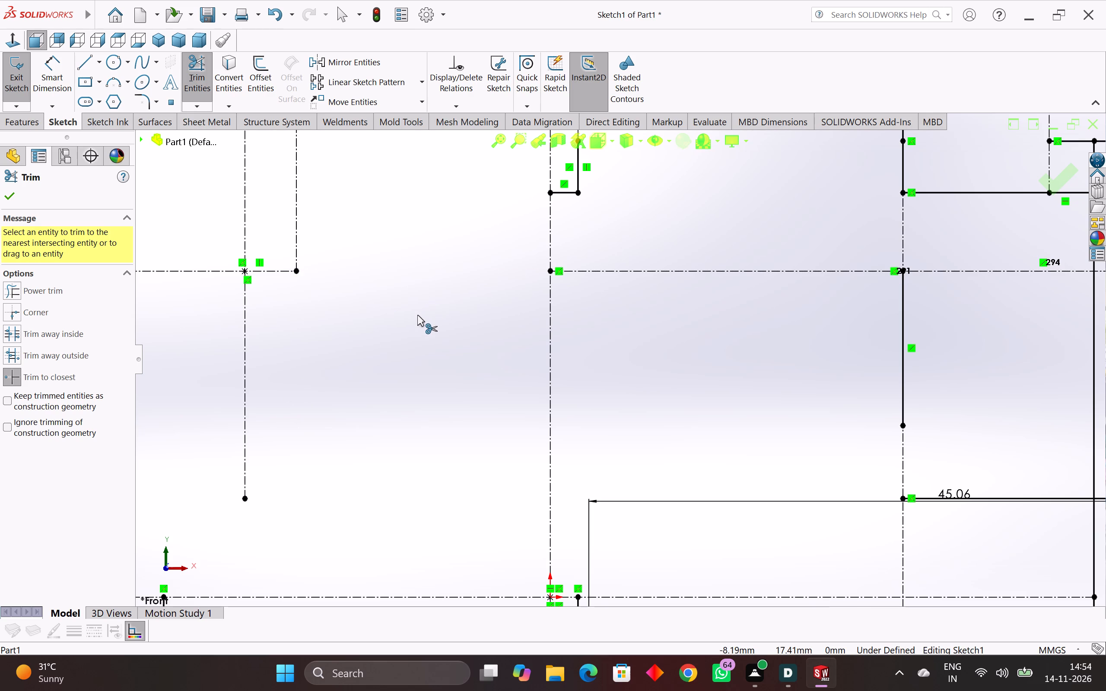
pyautogui.click(280, 269)
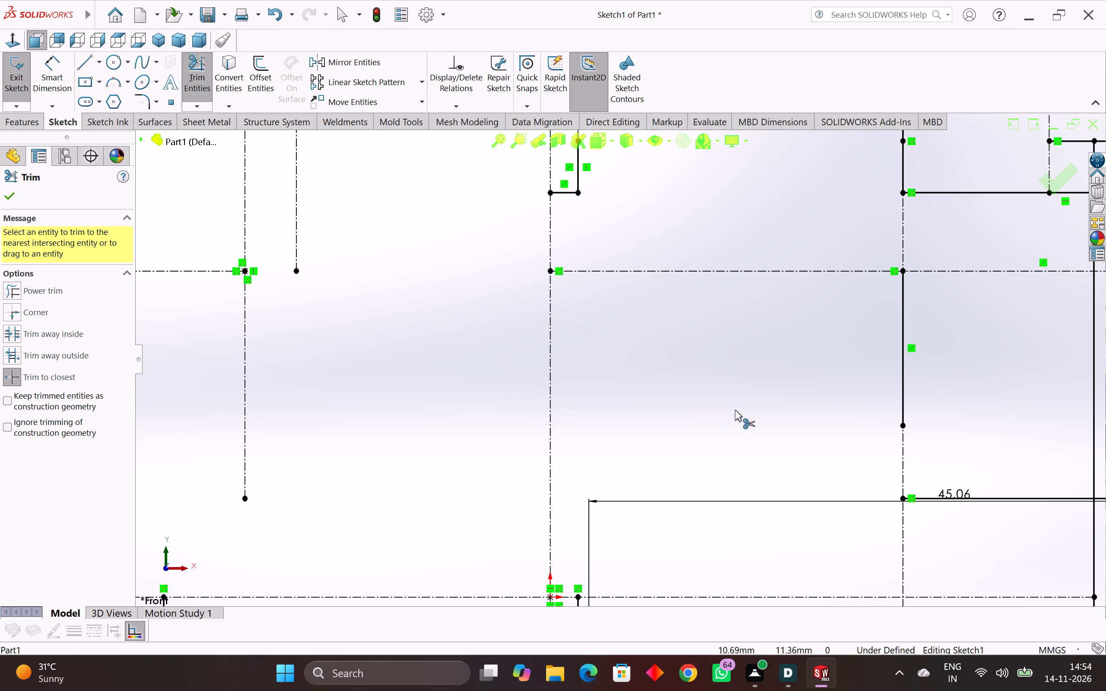
# Trim the two solid vertical segments running from the upper horizontal centreline down towards the horizontal line at the 45.06 mm dimension.
pyautogui.scroll(-4, 758, 398)
pyautogui.scroll(4, 769, 381)
pyautogui.click(702, 354)
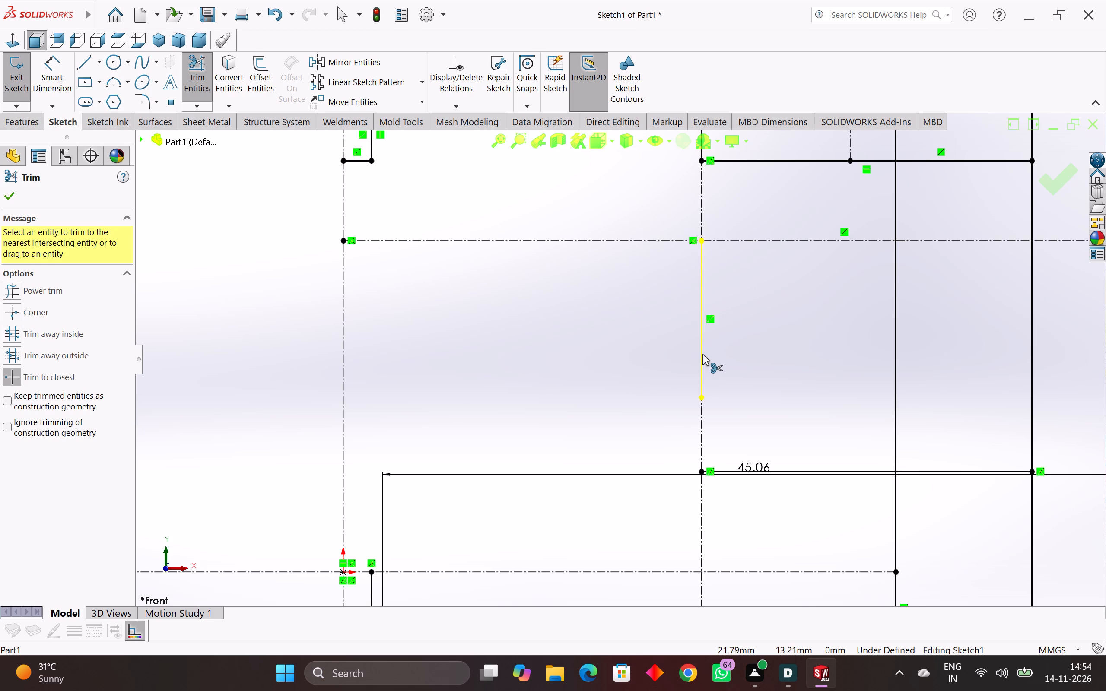
pyautogui.click(896, 342)
# Trim the two stacked horizontal lines above the upper horizontal centreline and the vertical segments joining them, leaving the short stepped corner at the centreline.
pyautogui.scroll(-3, 896, 342)
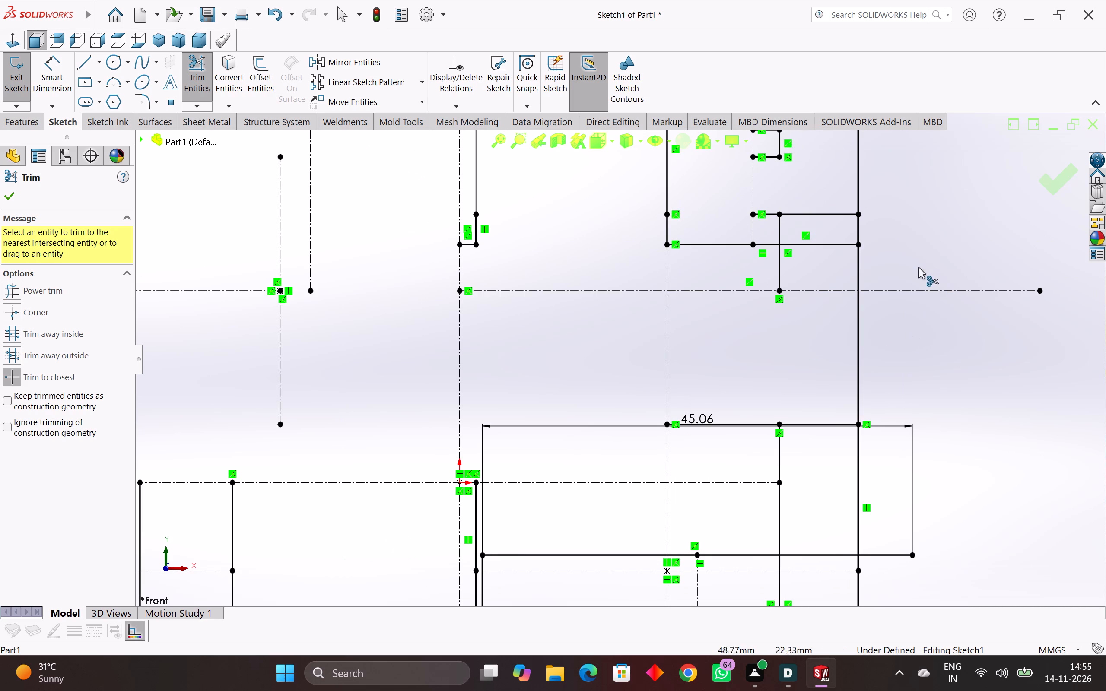
pyautogui.click(856, 235)
pyautogui.click(846, 244)
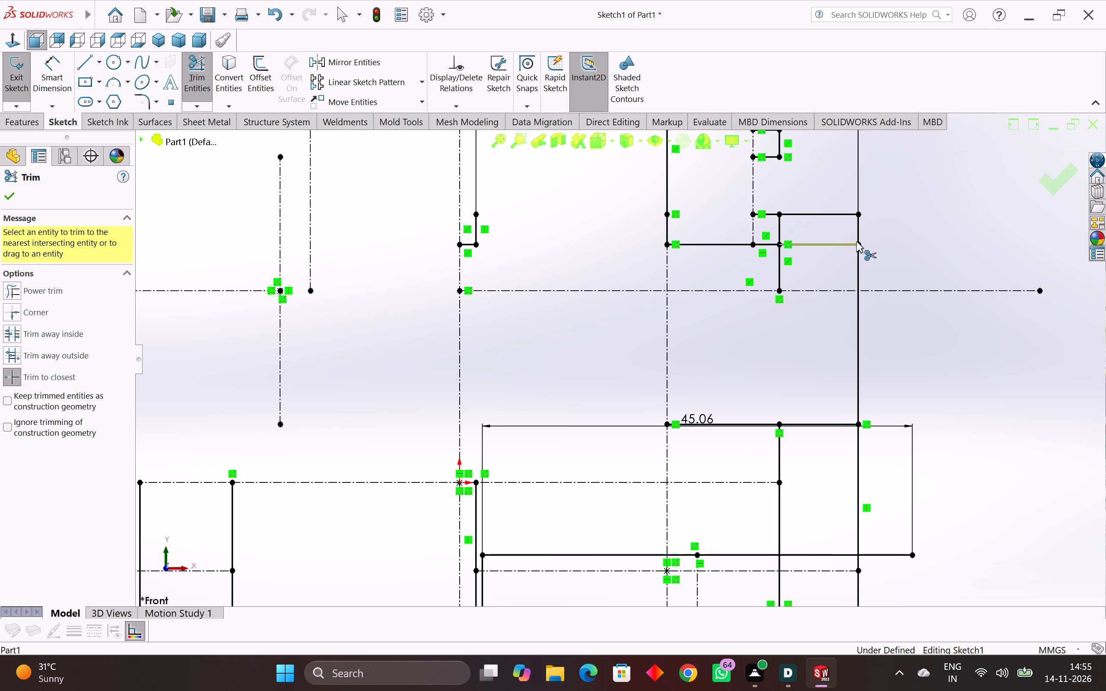
pyautogui.click(856, 231)
pyautogui.click(844, 242)
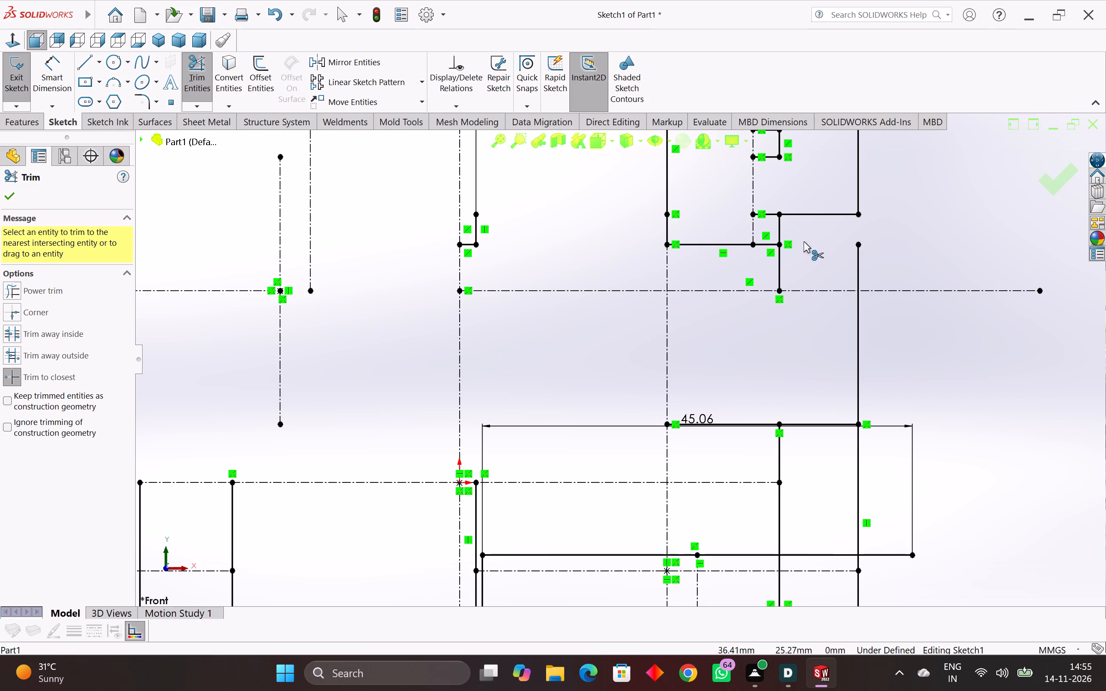
pyautogui.click(765, 243)
pyautogui.click(733, 242)
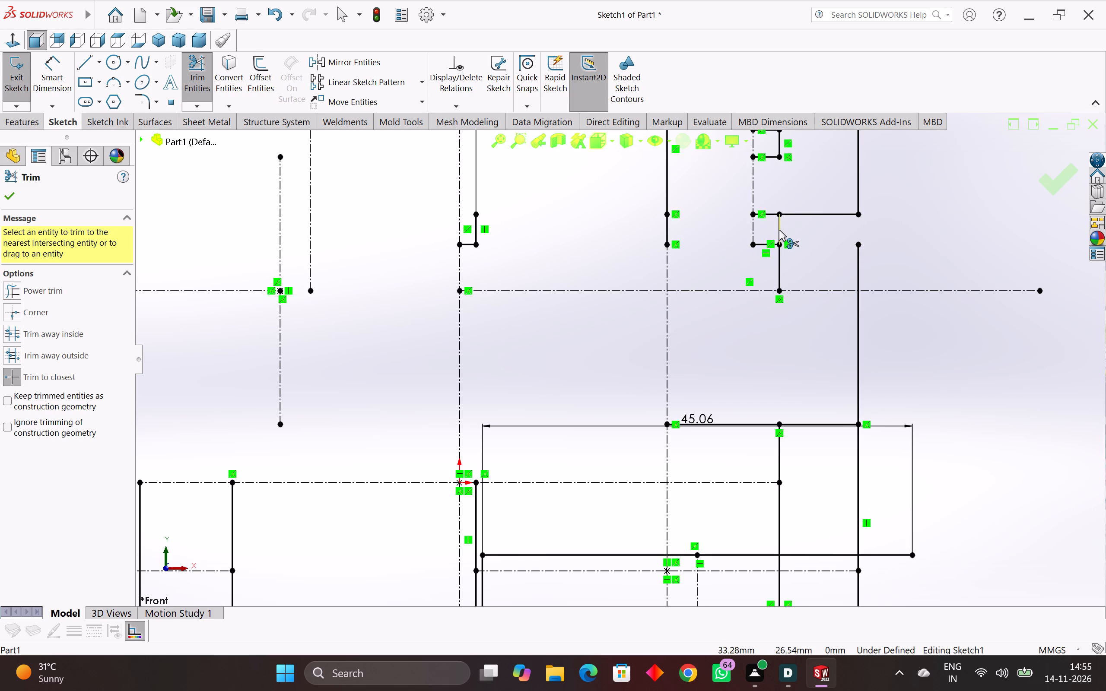
pyautogui.click(779, 230)
pyautogui.click(808, 215)
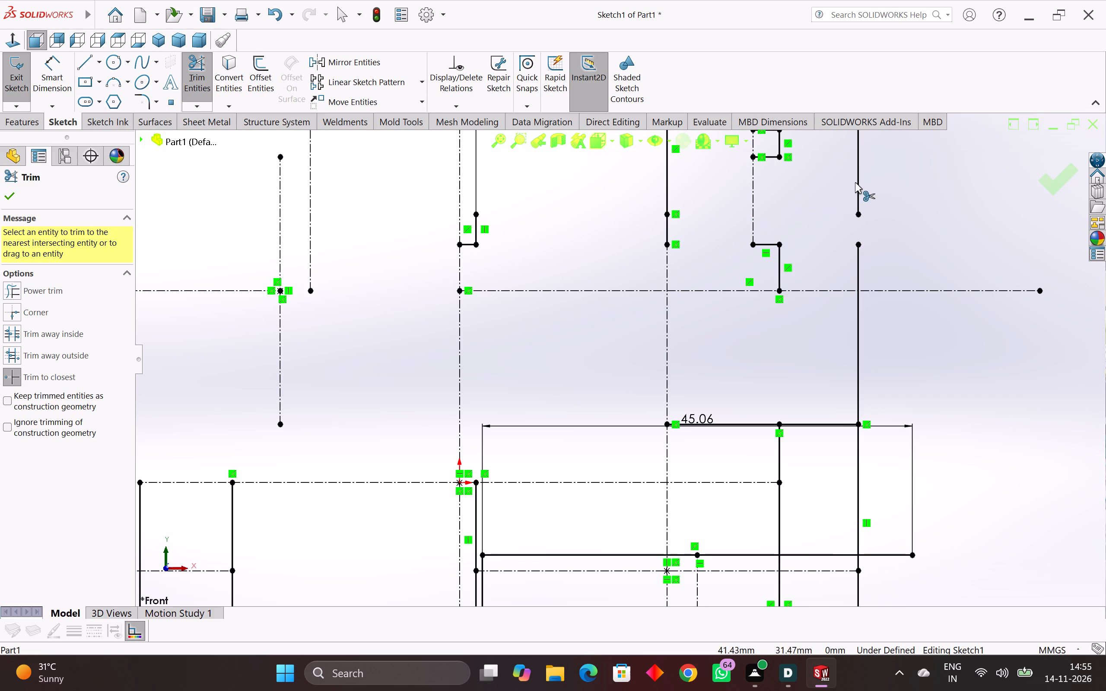
# Trim the solid vertical line above the gap in the outer right edge, allowing deletion of its associated dimensions.
pyautogui.click(858, 179)
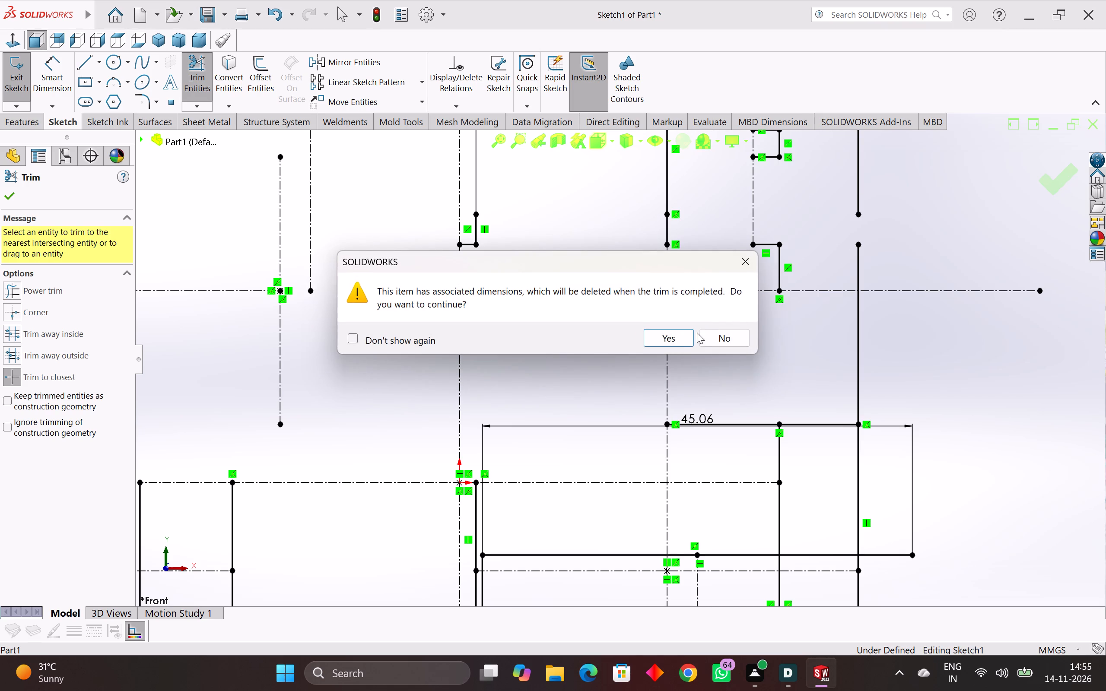
pyautogui.click(680, 344)
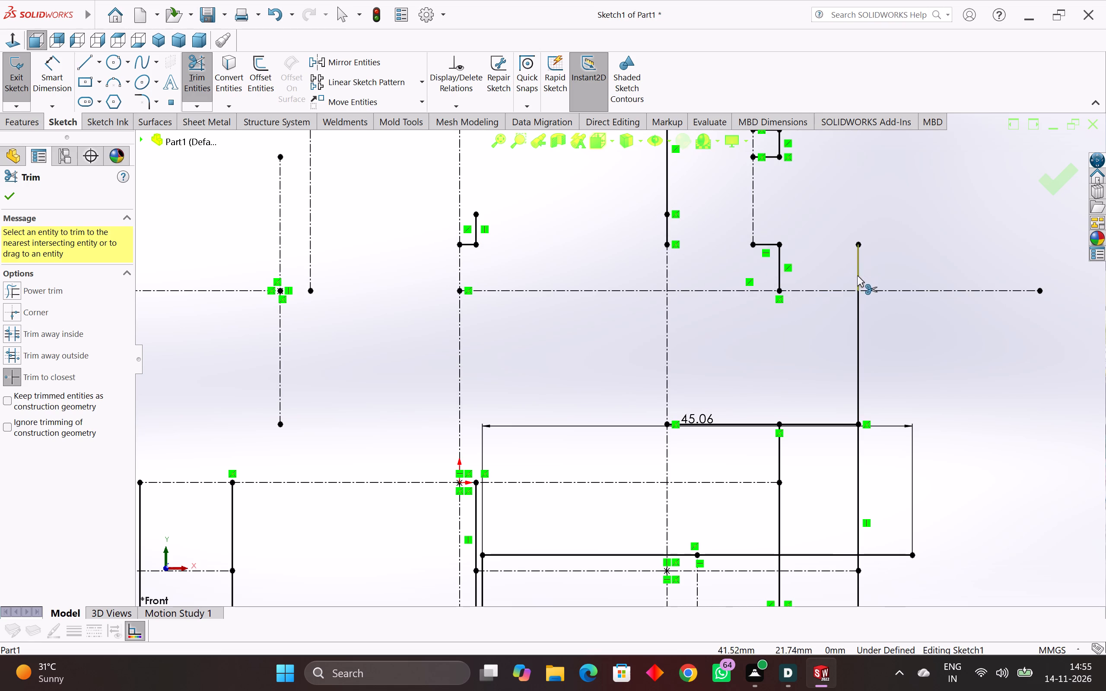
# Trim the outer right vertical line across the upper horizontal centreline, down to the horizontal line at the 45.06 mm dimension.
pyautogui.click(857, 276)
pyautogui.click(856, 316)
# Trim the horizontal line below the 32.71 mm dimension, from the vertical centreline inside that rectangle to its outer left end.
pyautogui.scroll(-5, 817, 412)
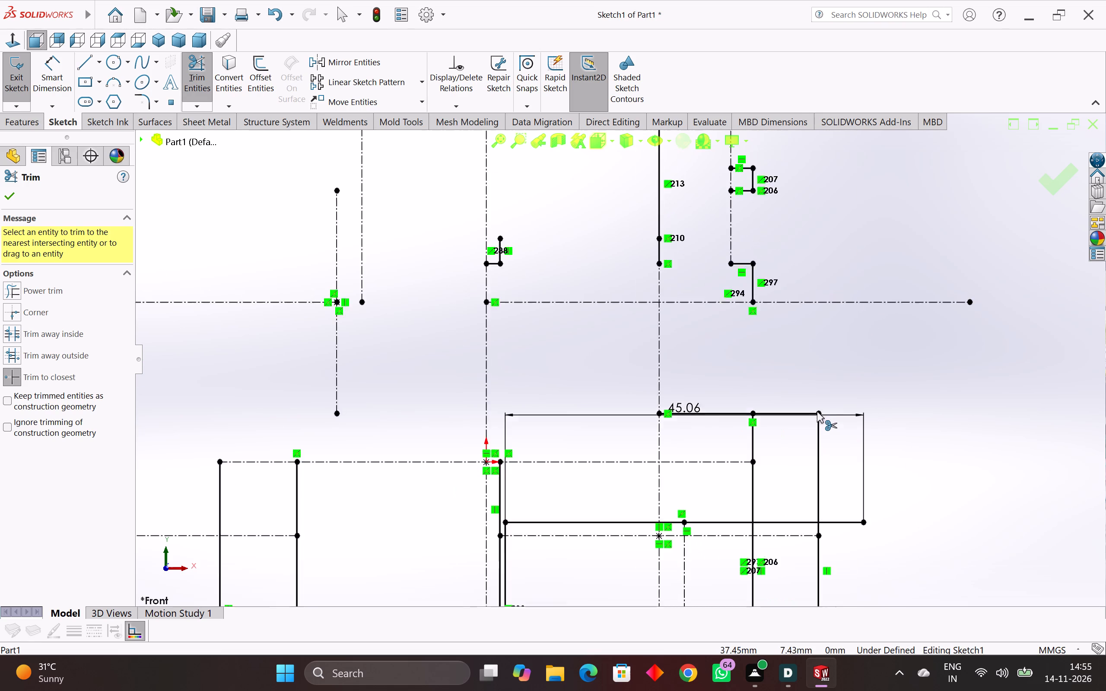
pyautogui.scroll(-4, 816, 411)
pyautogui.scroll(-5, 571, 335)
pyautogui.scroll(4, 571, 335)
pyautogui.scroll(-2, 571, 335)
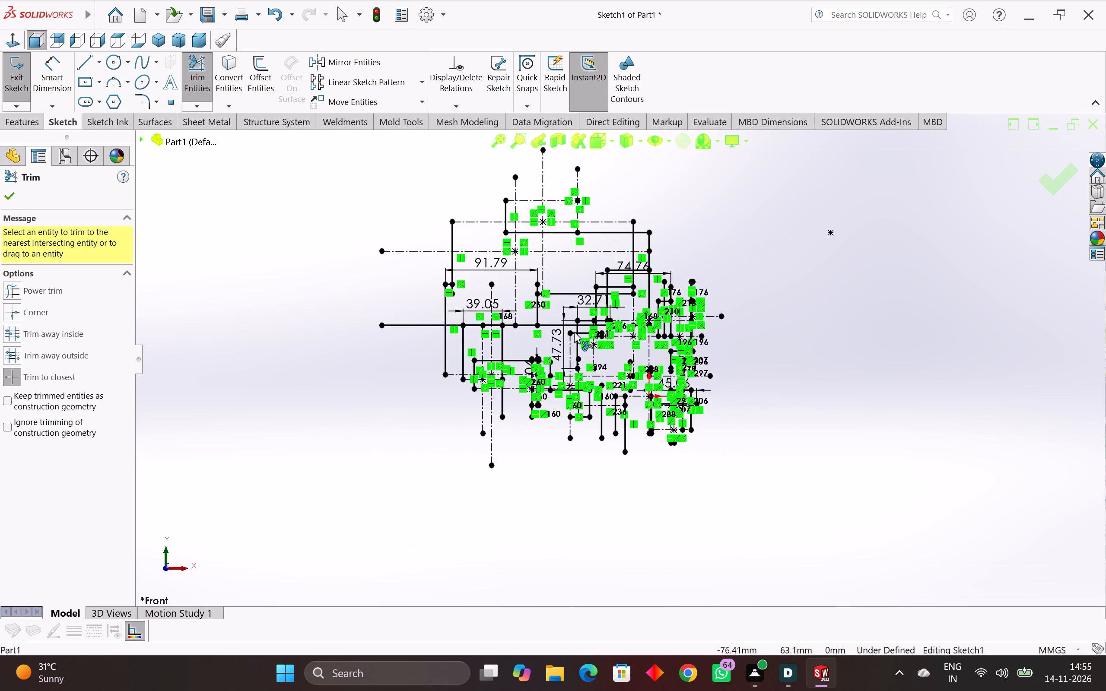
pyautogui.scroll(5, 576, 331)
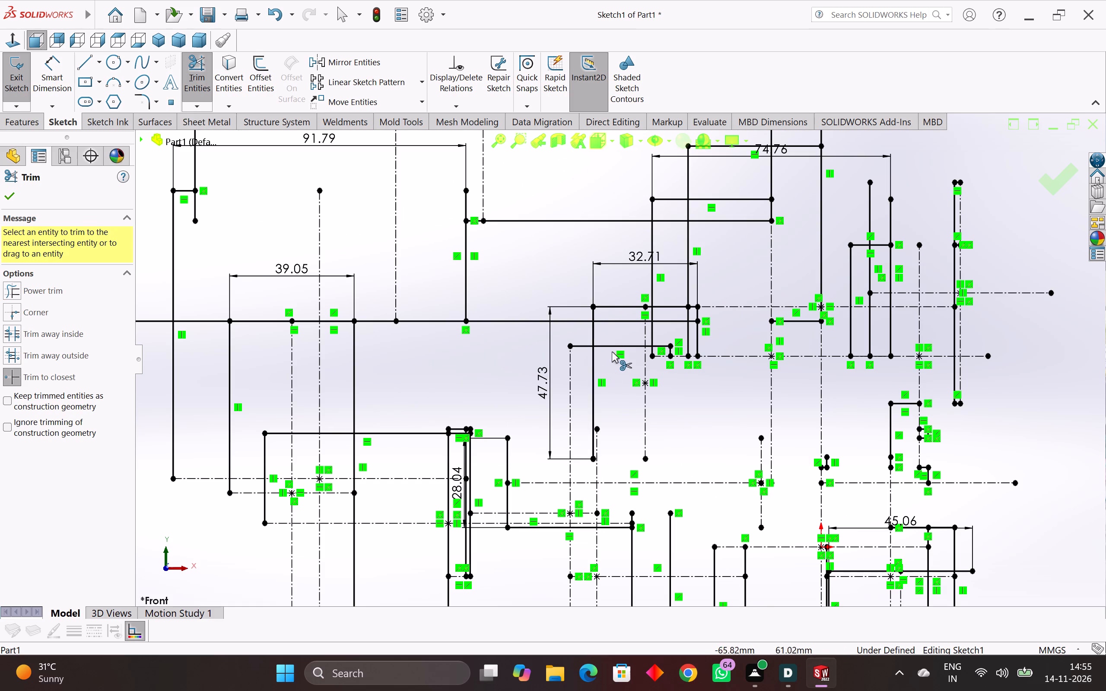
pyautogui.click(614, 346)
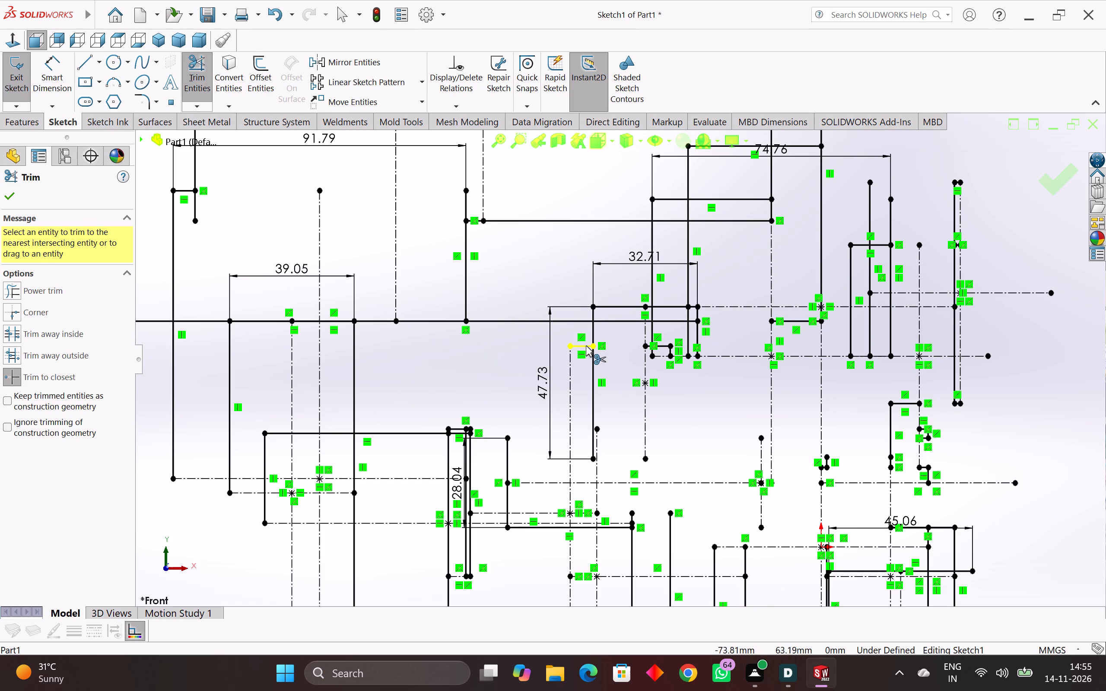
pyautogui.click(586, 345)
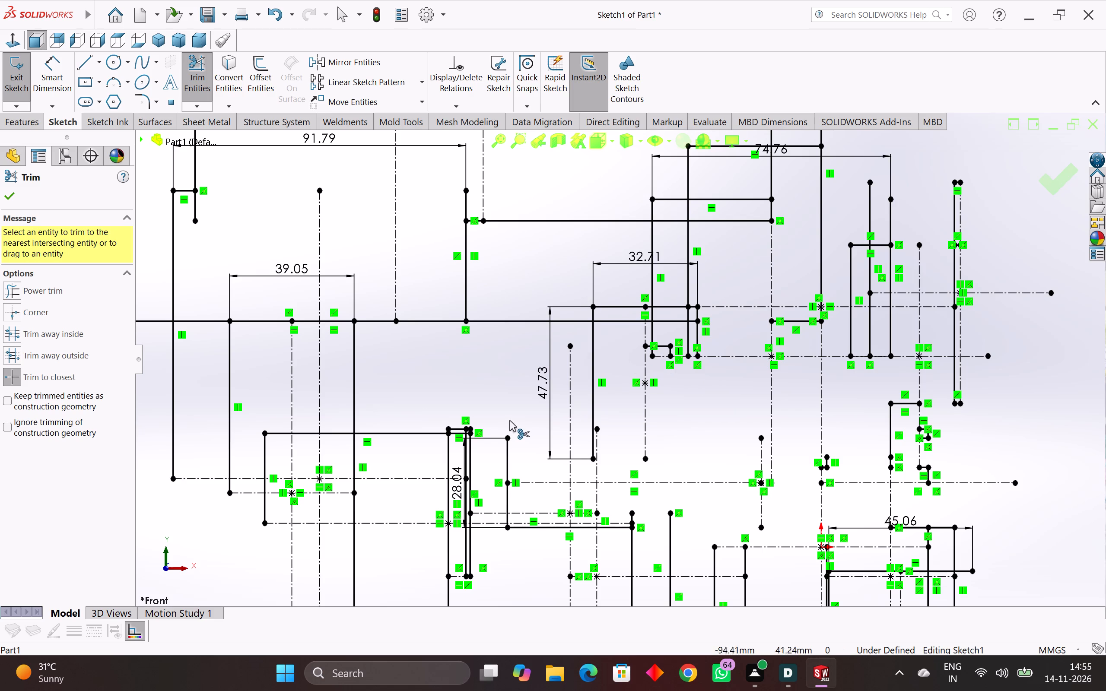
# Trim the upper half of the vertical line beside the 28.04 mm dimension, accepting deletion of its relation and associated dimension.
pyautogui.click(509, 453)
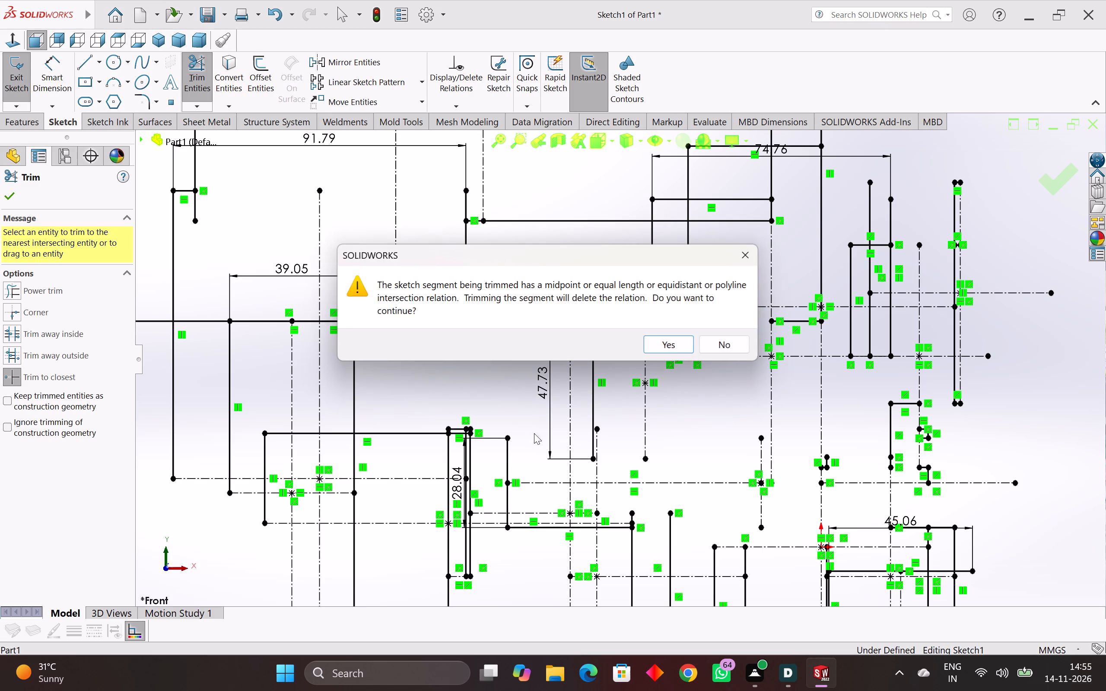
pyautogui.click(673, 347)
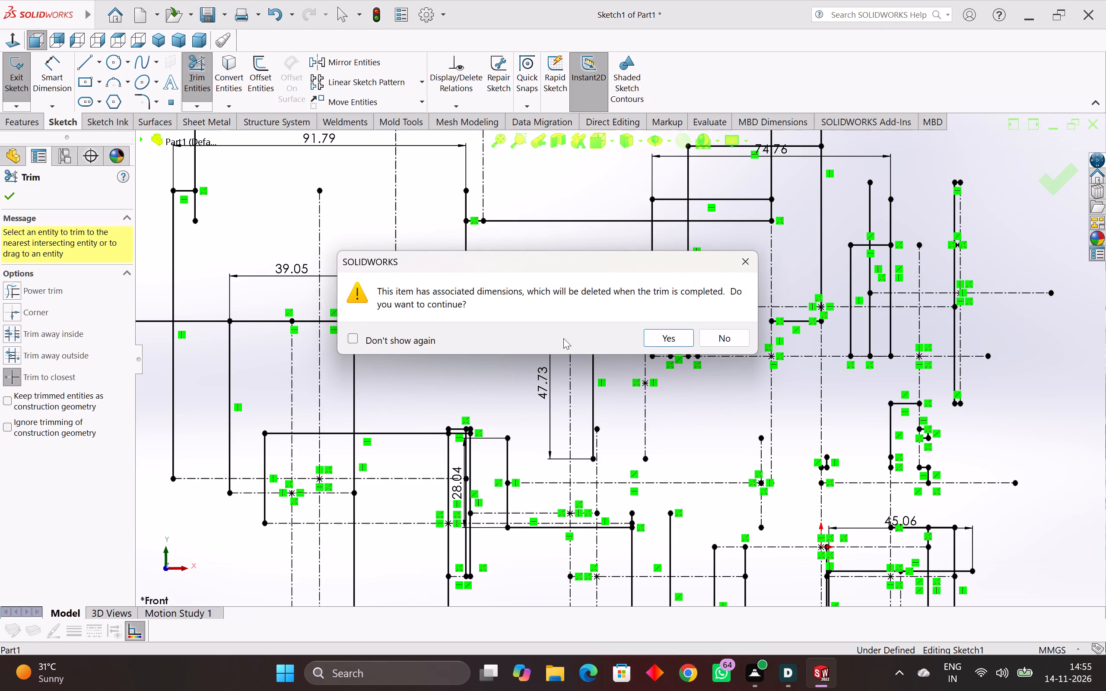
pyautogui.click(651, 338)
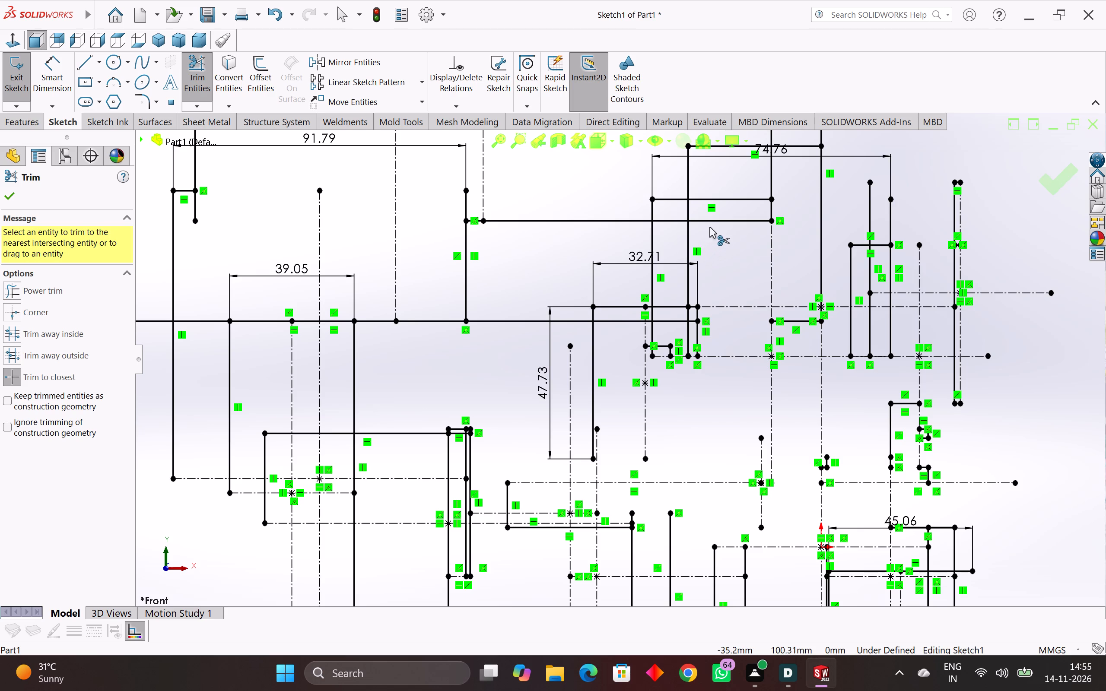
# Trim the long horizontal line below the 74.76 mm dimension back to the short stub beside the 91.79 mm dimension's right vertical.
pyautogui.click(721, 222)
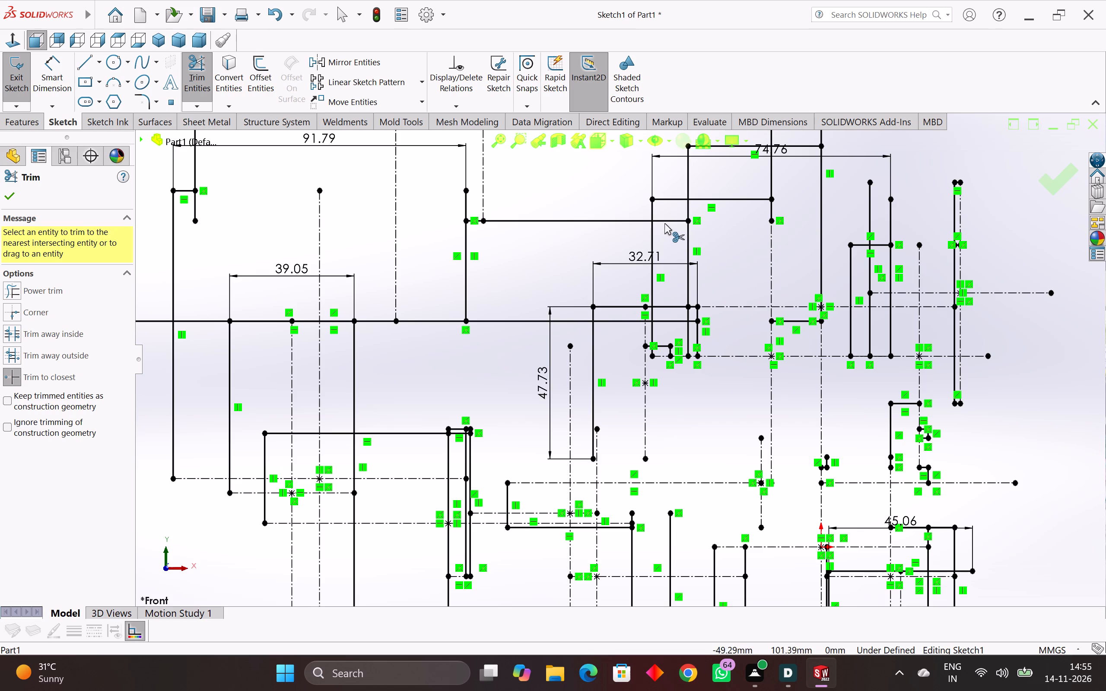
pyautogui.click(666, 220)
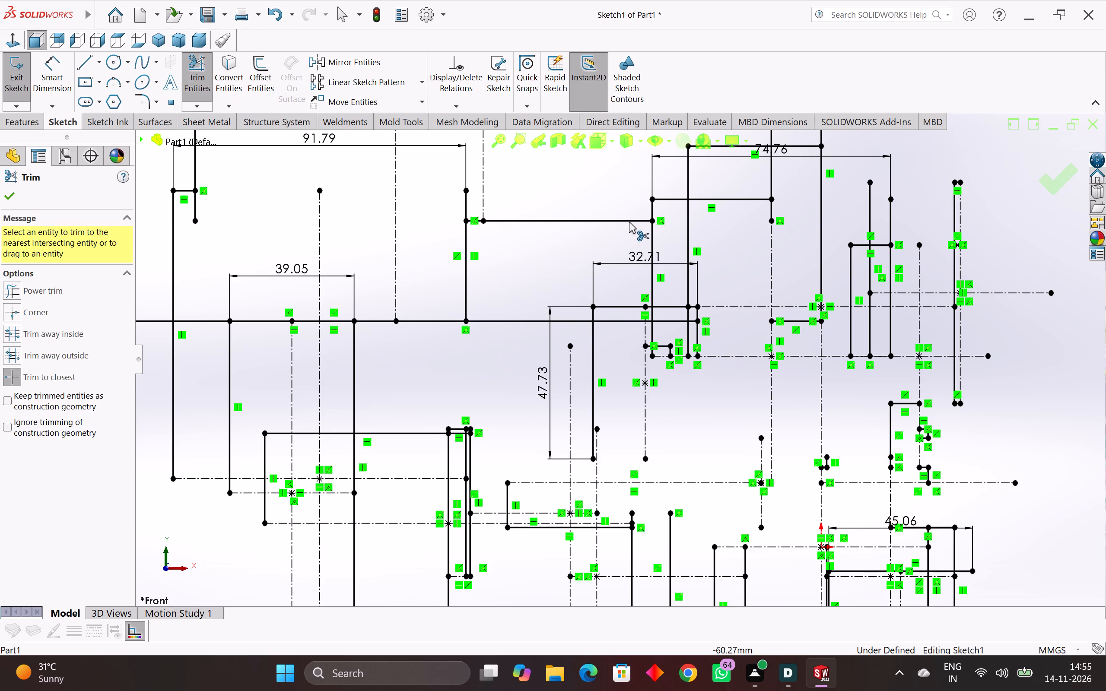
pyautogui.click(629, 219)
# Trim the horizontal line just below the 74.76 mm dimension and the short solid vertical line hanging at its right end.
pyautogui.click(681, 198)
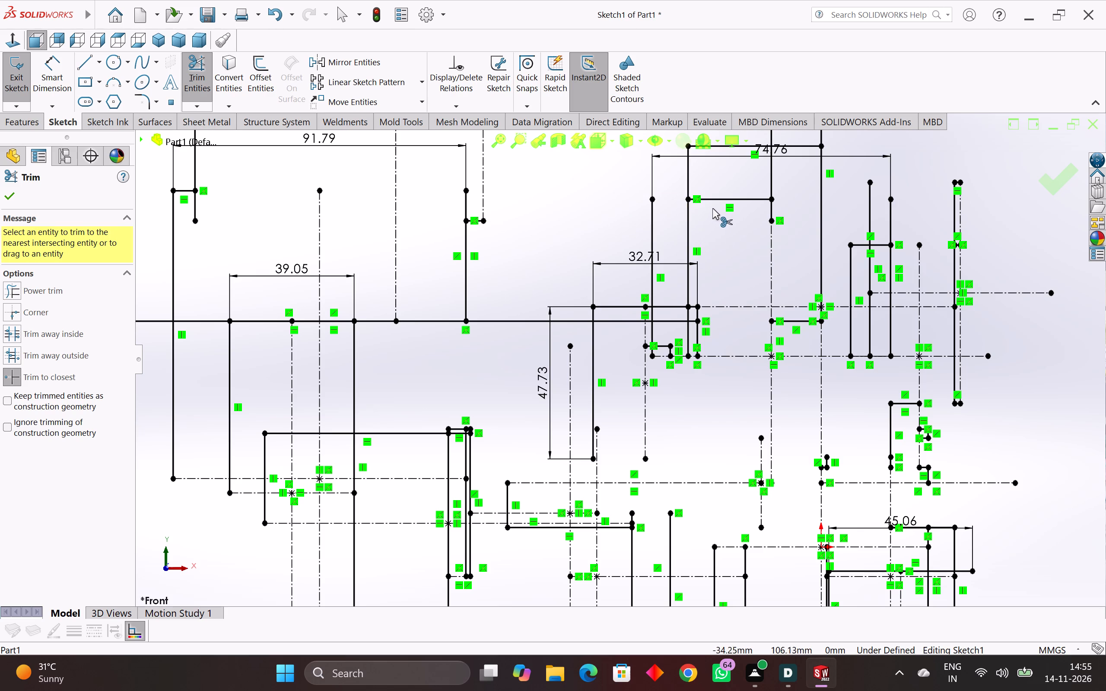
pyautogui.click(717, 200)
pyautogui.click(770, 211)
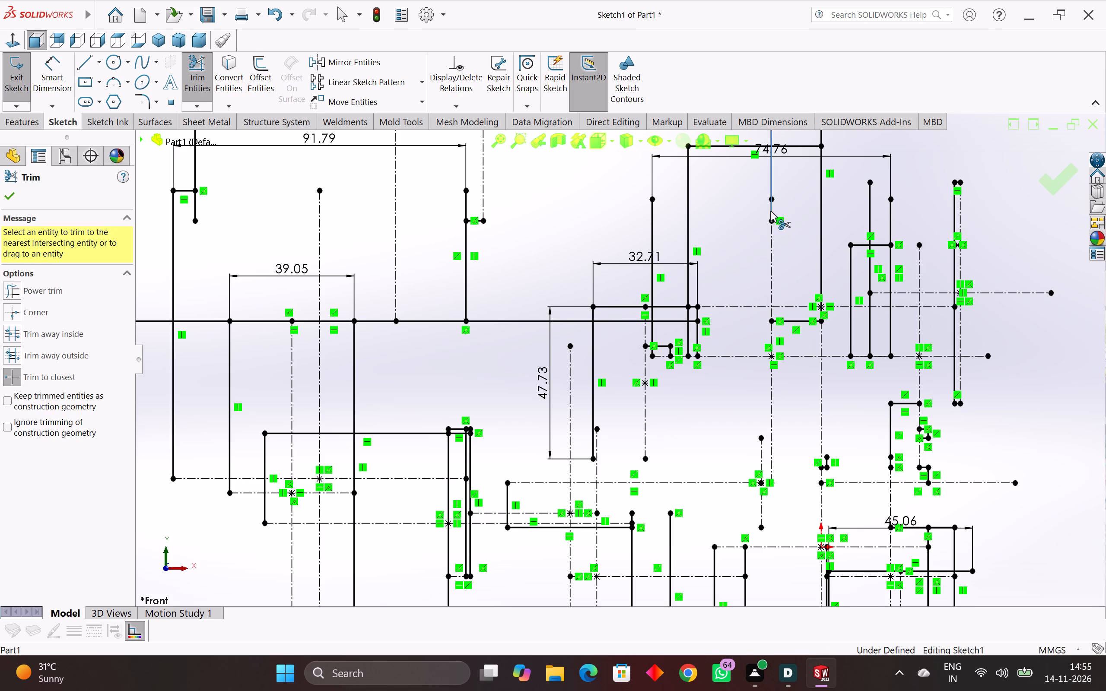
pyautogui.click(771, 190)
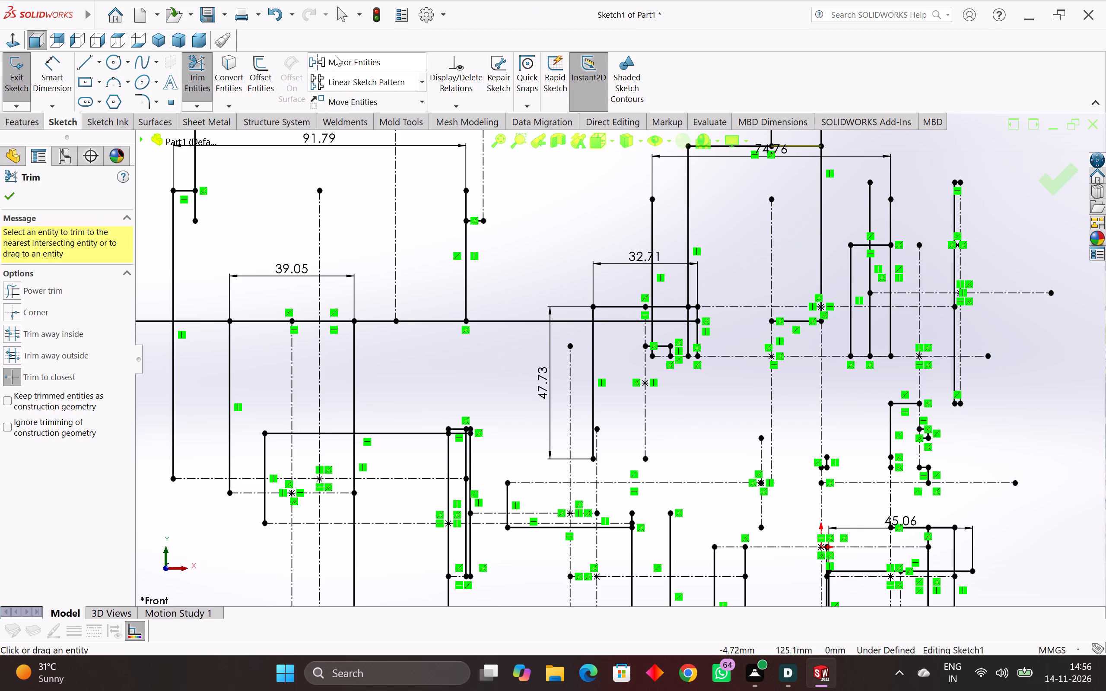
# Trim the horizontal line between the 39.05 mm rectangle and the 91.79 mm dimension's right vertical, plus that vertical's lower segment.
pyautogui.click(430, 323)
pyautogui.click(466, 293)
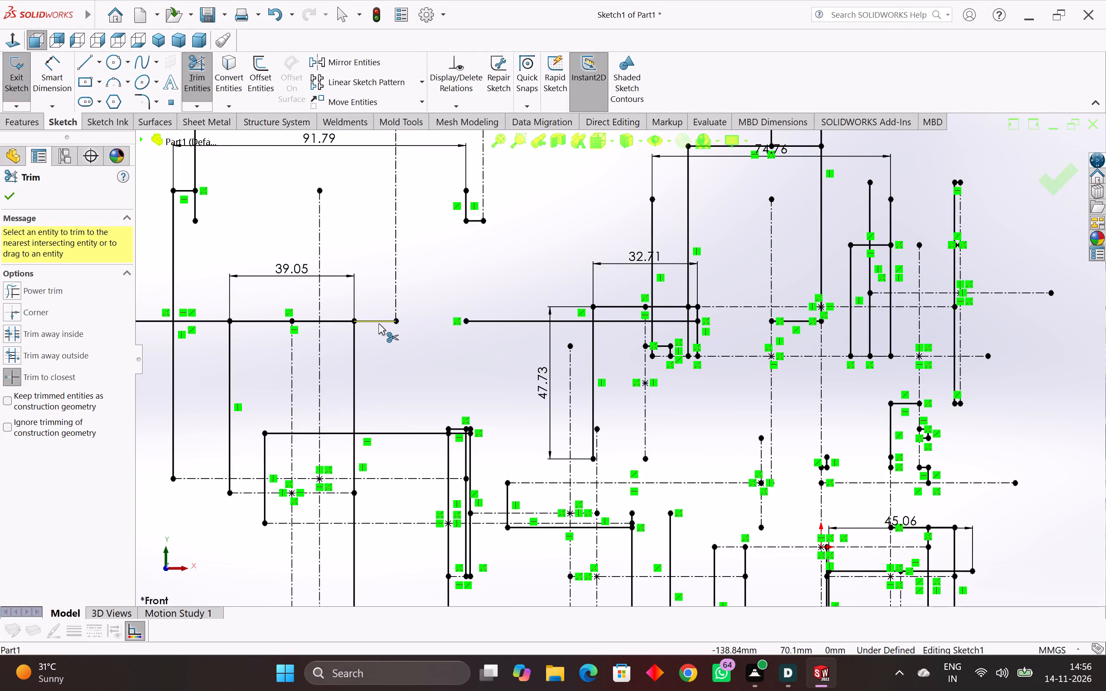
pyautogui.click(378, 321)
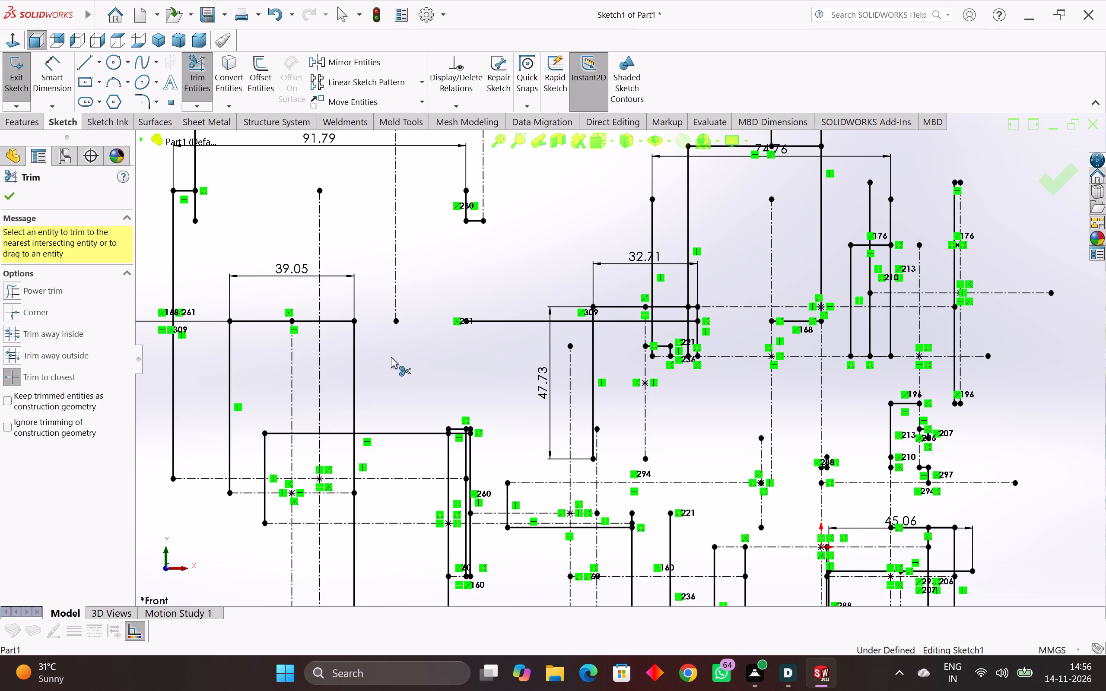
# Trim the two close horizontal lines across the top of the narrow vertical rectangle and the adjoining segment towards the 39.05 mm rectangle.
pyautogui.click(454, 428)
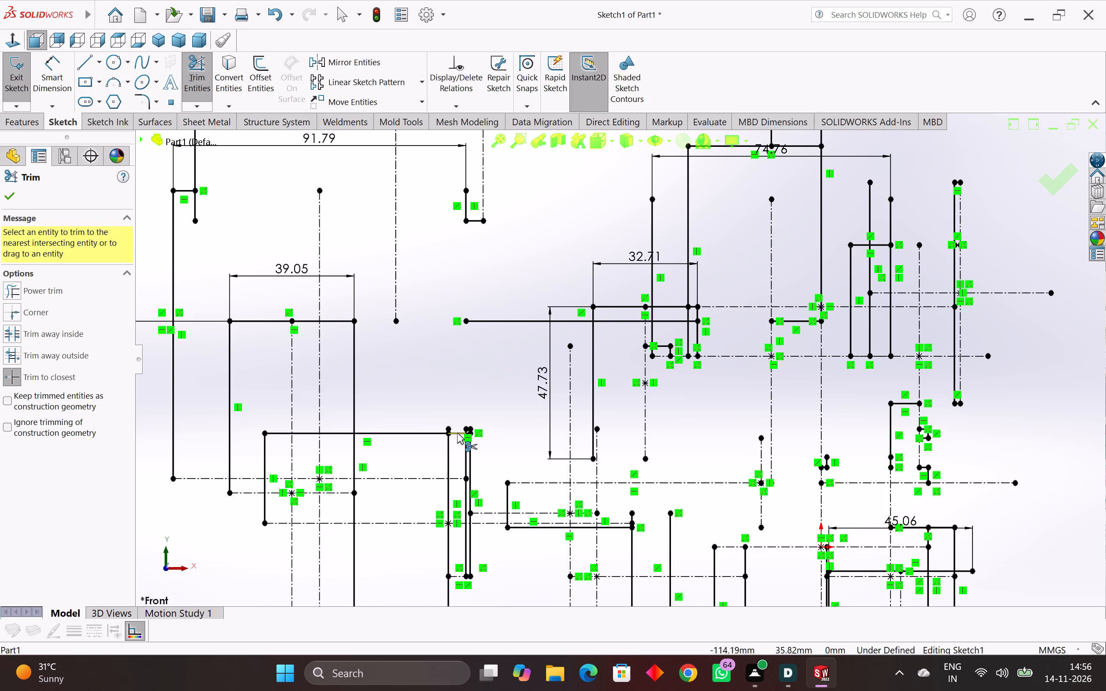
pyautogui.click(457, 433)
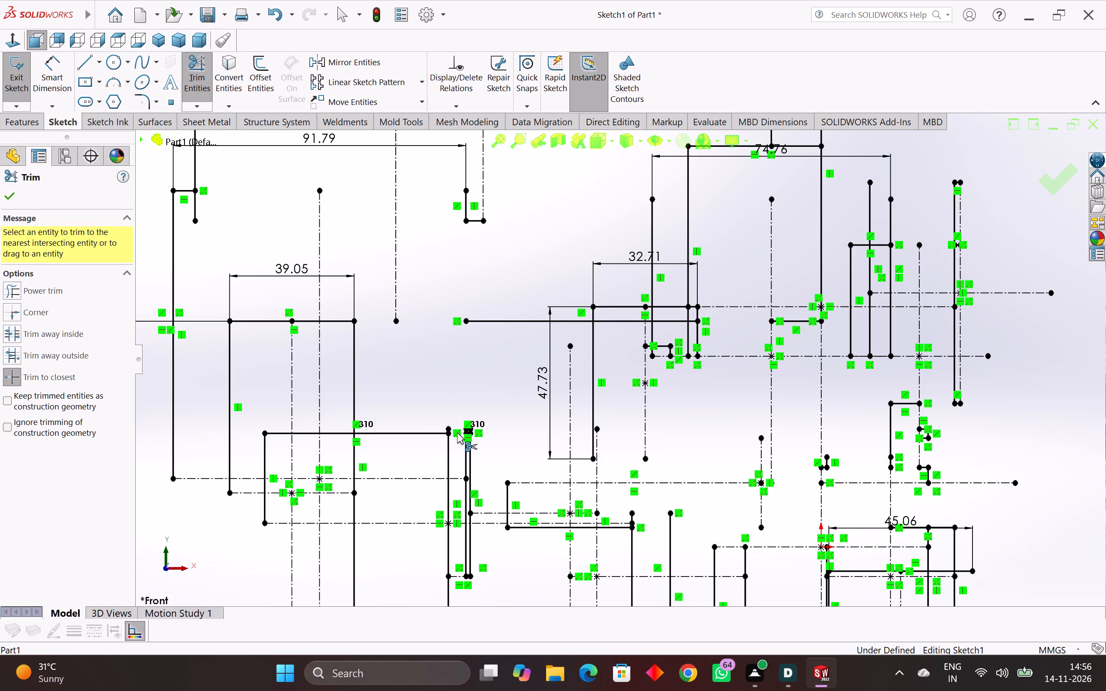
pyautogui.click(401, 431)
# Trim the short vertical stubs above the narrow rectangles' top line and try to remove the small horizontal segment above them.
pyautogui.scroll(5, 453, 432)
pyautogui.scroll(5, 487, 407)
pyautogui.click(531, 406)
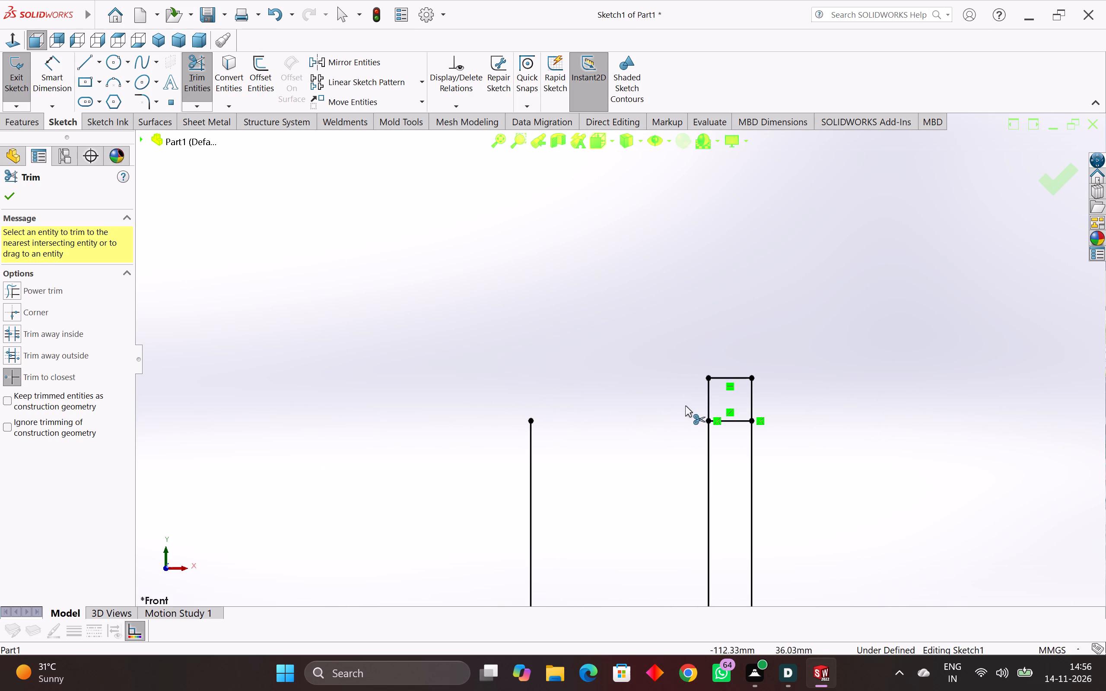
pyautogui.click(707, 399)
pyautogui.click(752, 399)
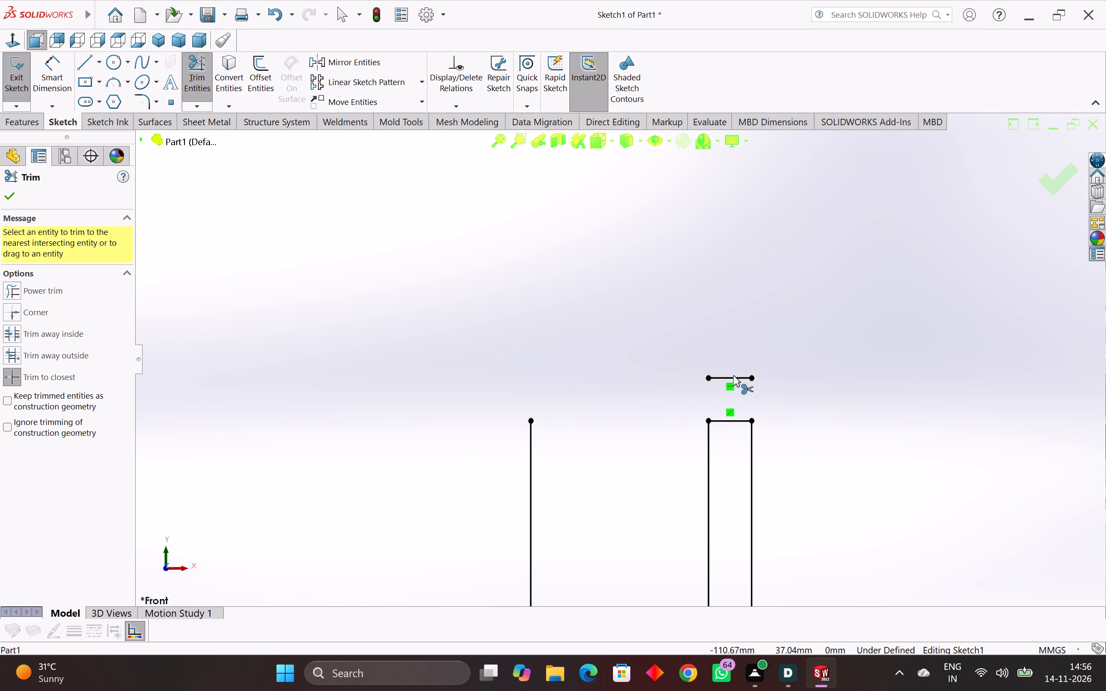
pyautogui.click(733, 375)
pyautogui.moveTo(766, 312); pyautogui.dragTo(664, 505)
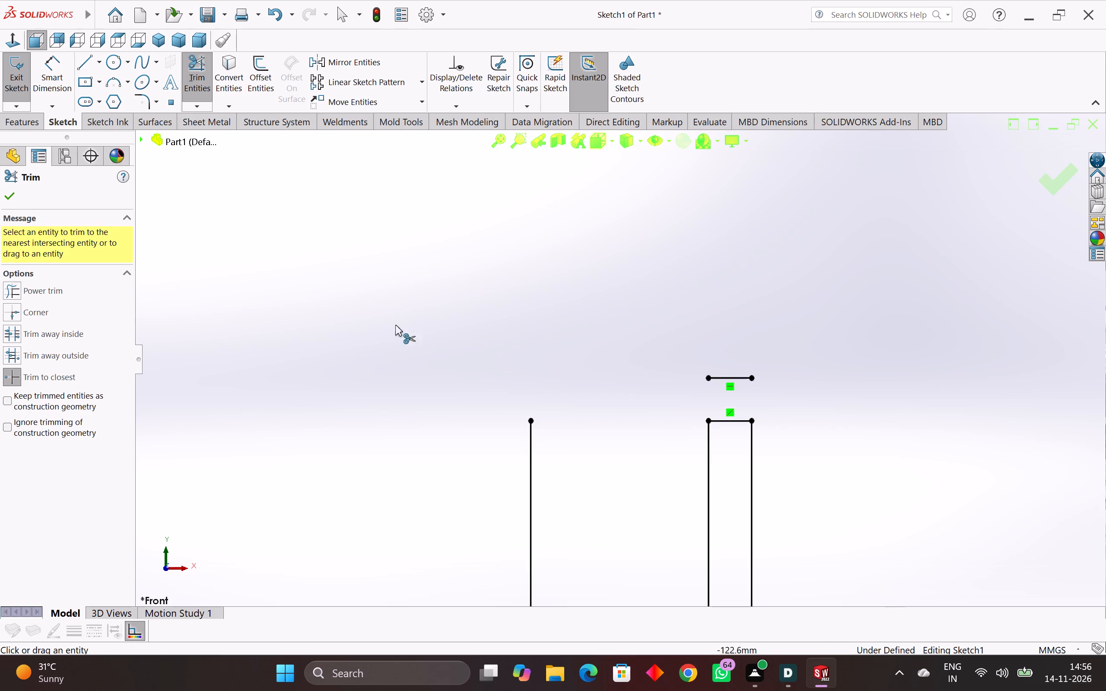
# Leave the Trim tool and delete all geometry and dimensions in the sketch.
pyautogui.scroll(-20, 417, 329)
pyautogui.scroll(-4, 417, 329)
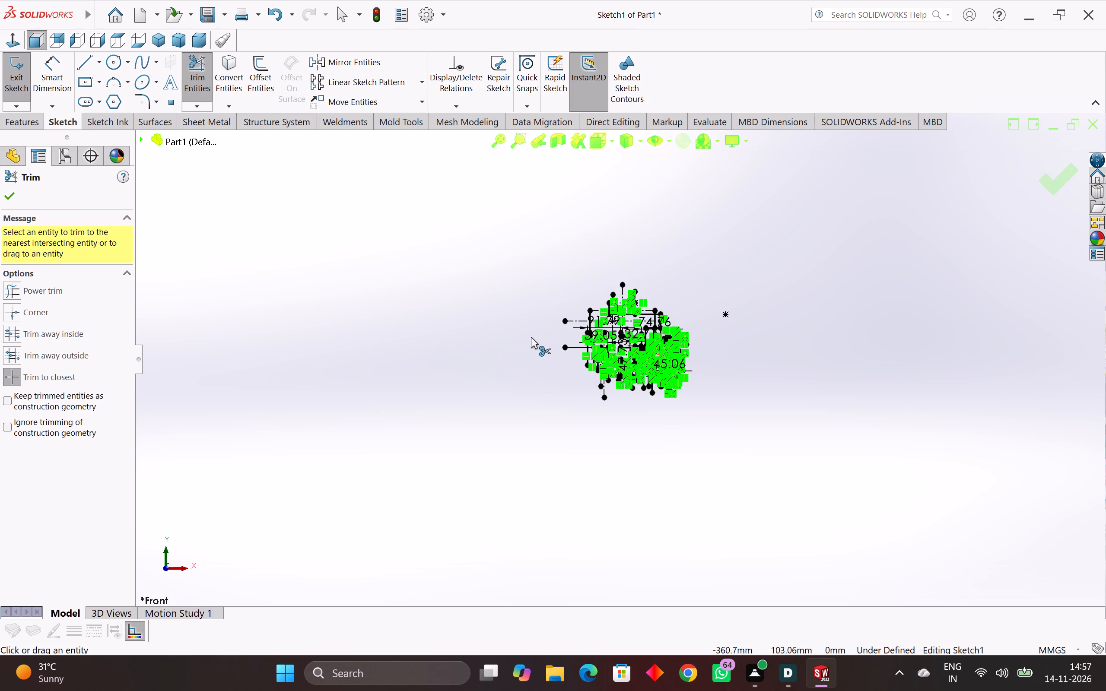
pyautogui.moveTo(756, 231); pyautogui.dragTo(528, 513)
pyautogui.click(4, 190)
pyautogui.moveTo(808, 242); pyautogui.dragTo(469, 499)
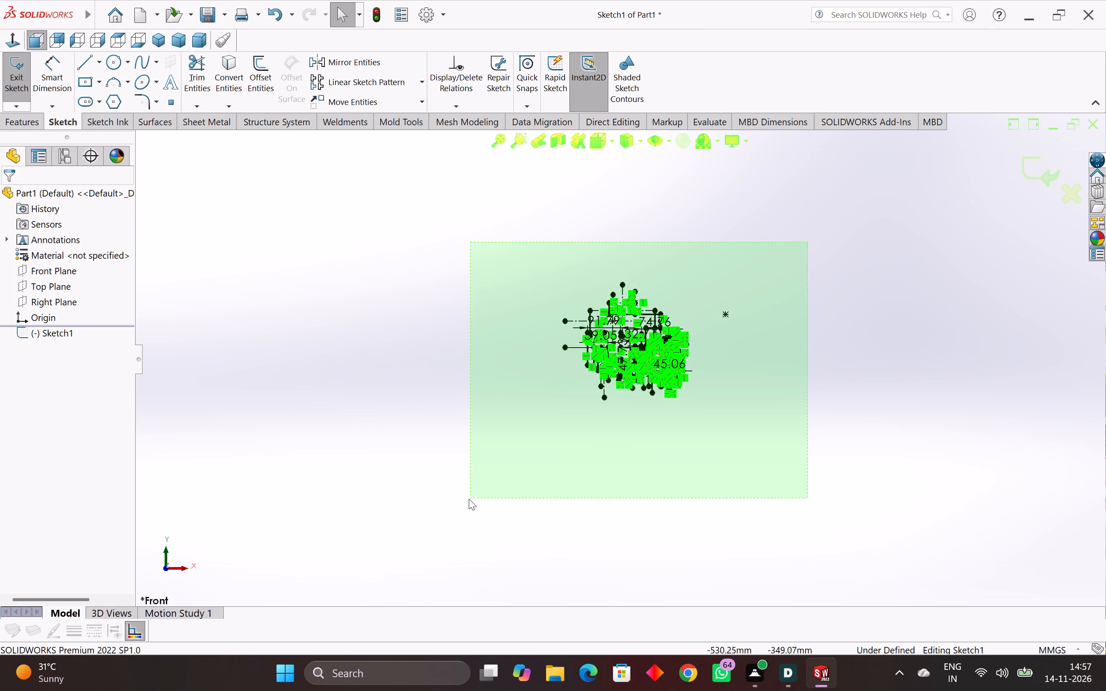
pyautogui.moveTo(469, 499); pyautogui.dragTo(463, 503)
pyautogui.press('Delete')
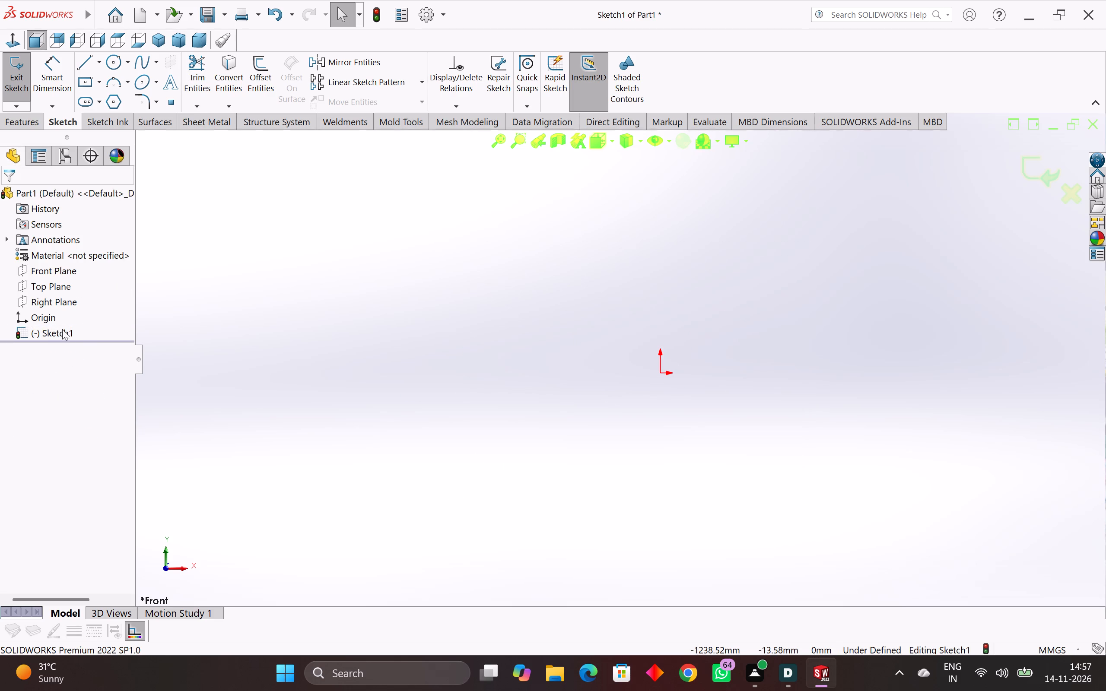
# Undo the deletion of the whole sketch and the series of trims made before it.
pyautogui.hotkey('ctrl', 'z')
pyautogui.hotkey('ctrl', 'z')
pyautogui.hotkey('ctrl', 'z')
pyautogui.hotkey('ctrl', 'z')
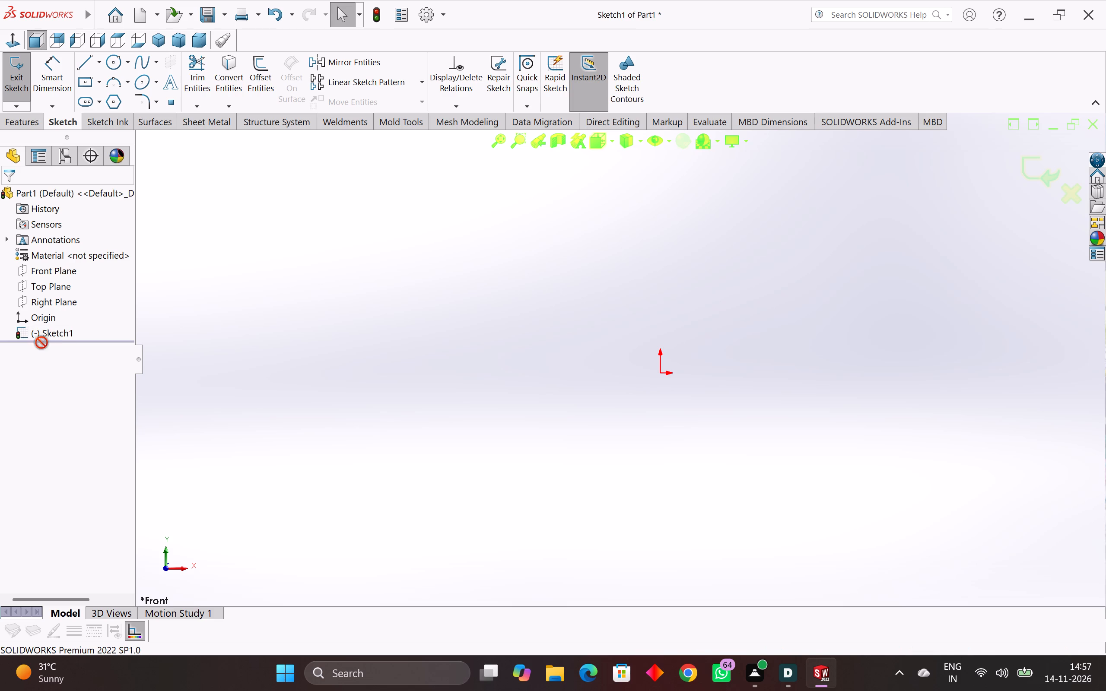
pyautogui.hotkey('ctrl', 'z')
pyautogui.hotkey('ctrl', 'z')
pyautogui.hotkey('ctrl', 'z')
pyautogui.hotkey('ctrl', 'z')
pyautogui.hotkey('ctrl', 'z')
pyautogui.hotkey('ctrl', 'z')
pyautogui.hotkey('ctrl', 'z')
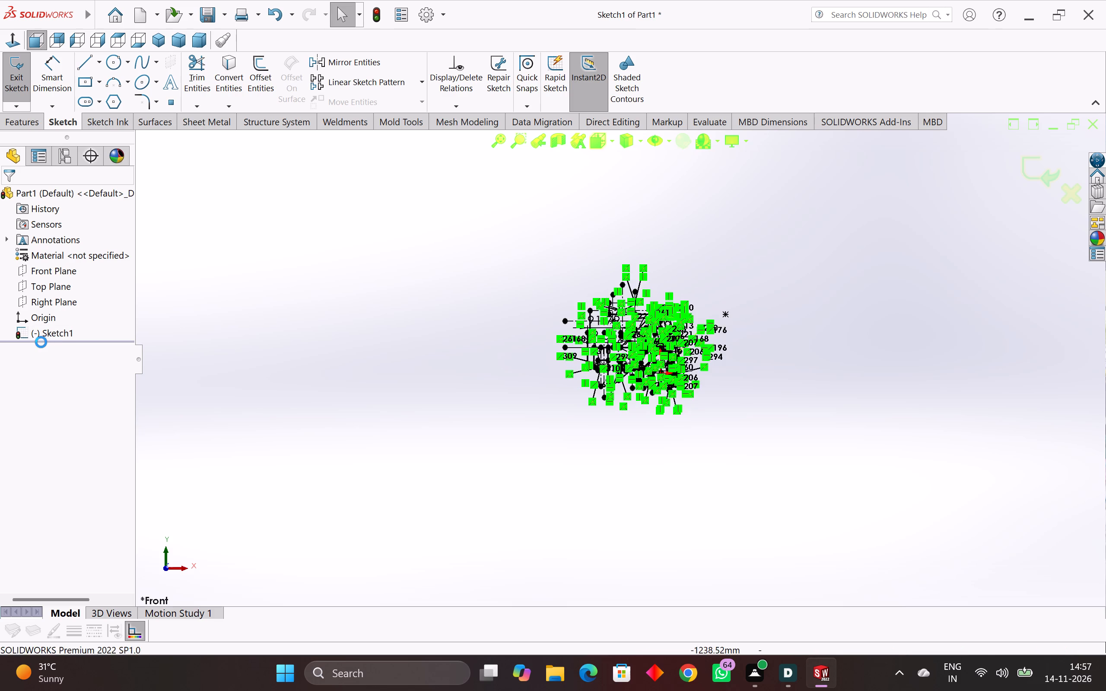
pyautogui.press('Escape')
pyautogui.hotkey('ctrl', 'z')
pyautogui.hotkey('ctrl', 'z')
pyautogui.hotkey('ctrl', 'z')
pyautogui.hotkey('ctrl', 'z')
pyautogui.hotkey('ctrl', 'z')
pyautogui.hotkey('ctrl', 'z')
pyautogui.hotkey('ctrl', 'z')
pyautogui.hotkey('ctrl', 'z')
pyautogui.hotkey('ctrl', 'z')
pyautogui.hotkey('ctrl', 'z')
pyautogui.hotkey('ctrl', 'z')
pyautogui.hotkey('ctrl', 'z')
pyautogui.hotkey('ctrl', 'z')
pyautogui.hotkey('ctrl', 'z')
pyautogui.hotkey('ctrl', 'z')
pyautogui.hotkey('ctrl', 'z')
pyautogui.hotkey('ctrl', 'z')
pyautogui.hotkey('ctrl', 'z')
pyautogui.hotkey('ctrl', 'z')
pyautogui.hotkey('ctrl', 'z')
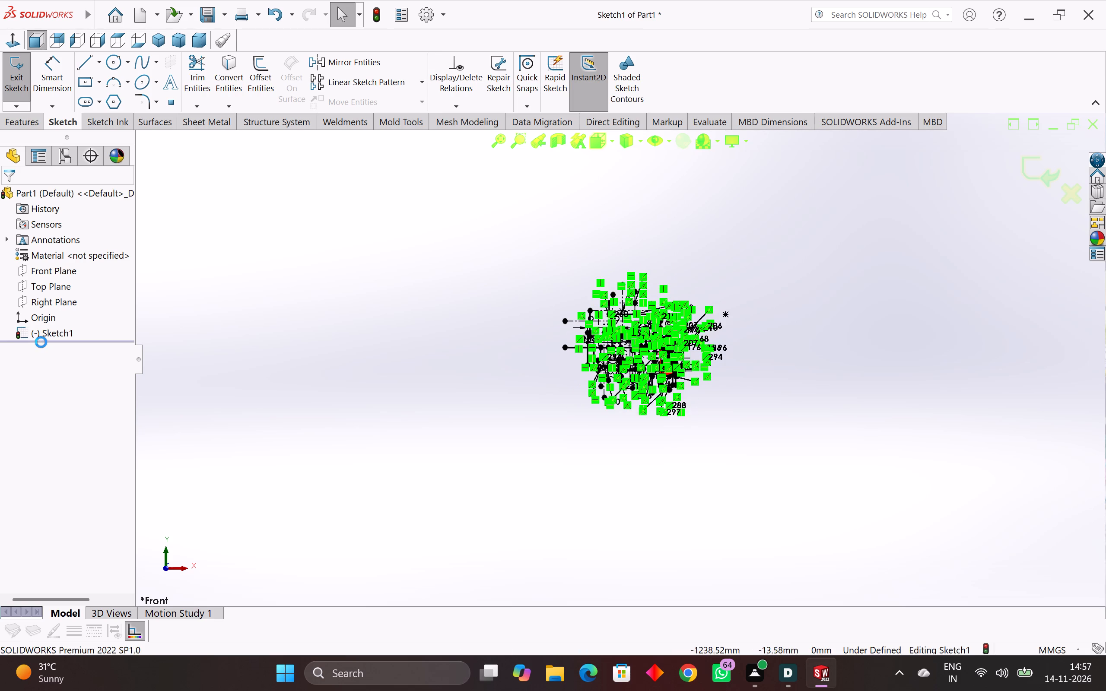
pyautogui.hotkey('ctrl', 'z')
pyautogui.hotkey('ctrl', 'z')
pyautogui.hotkey('ctrl', 'z')
pyautogui.hotkey('ctrl', 'z')
pyautogui.hotkey('ctrl', 'z')
pyautogui.hotkey('ctrl', 'z')
pyautogui.hotkey('ctrl', 'z')
pyautogui.hotkey('ctrl', 'z')
pyautogui.hotkey('ctrl', 'z')
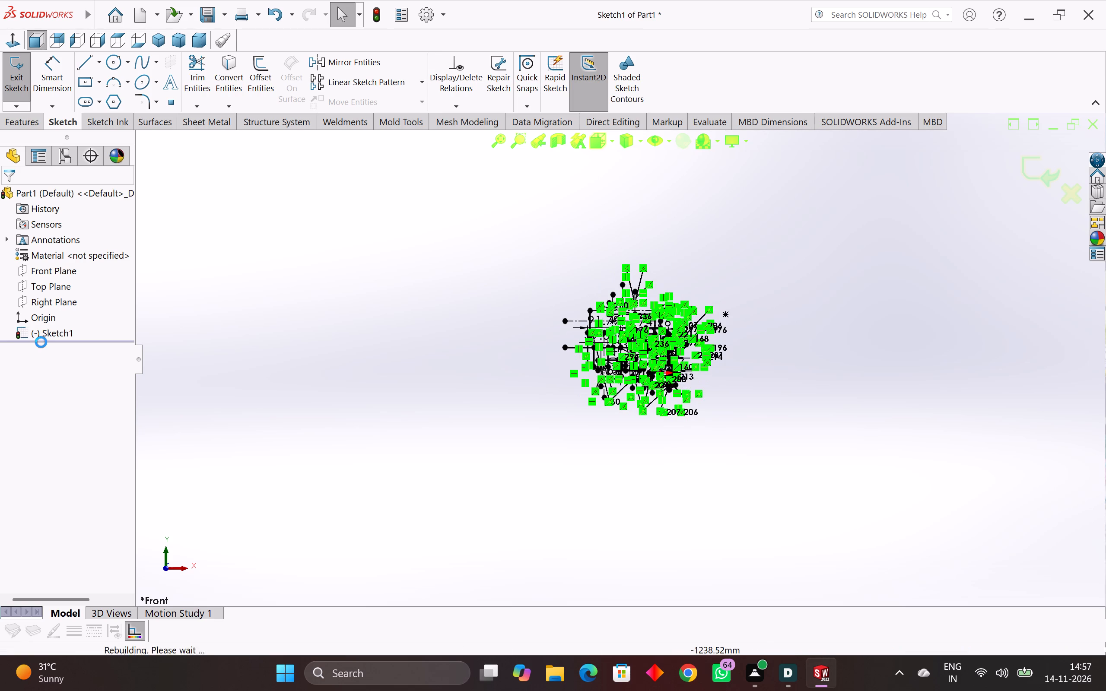
pyautogui.hotkey('ctrl', 'z')
pyautogui.hotkey('ctrl', 'z')
pyautogui.hotkey('ctrl', 'z')
pyautogui.hotkey('ctrl', 'z')
pyautogui.hotkey('ctrl', 'z')
pyautogui.hotkey('ctrl', 'z')
pyautogui.hotkey('ctrl', 'z')
pyautogui.hotkey('ctrl', 'z')
pyautogui.hotkey('ctrl', 'z')
pyautogui.hotkey('ctrl', 'z')
pyautogui.hotkey('ctrl', 'z')
pyautogui.hotkey('ctrl', 'z')
pyautogui.hotkey('ctrl', 'z')
pyautogui.hotkey('ctrl', 'z')
pyautogui.hotkey('ctrl', 'z')
pyautogui.hotkey('ctrl', 'z')
pyautogui.hotkey('ctrl', 'z')
pyautogui.hotkey('ctrl', 'z')
pyautogui.hotkey('ctrl', 'z')
pyautogui.hotkey('ctrl', 'z')
pyautogui.hotkey('ctrl', 'z')
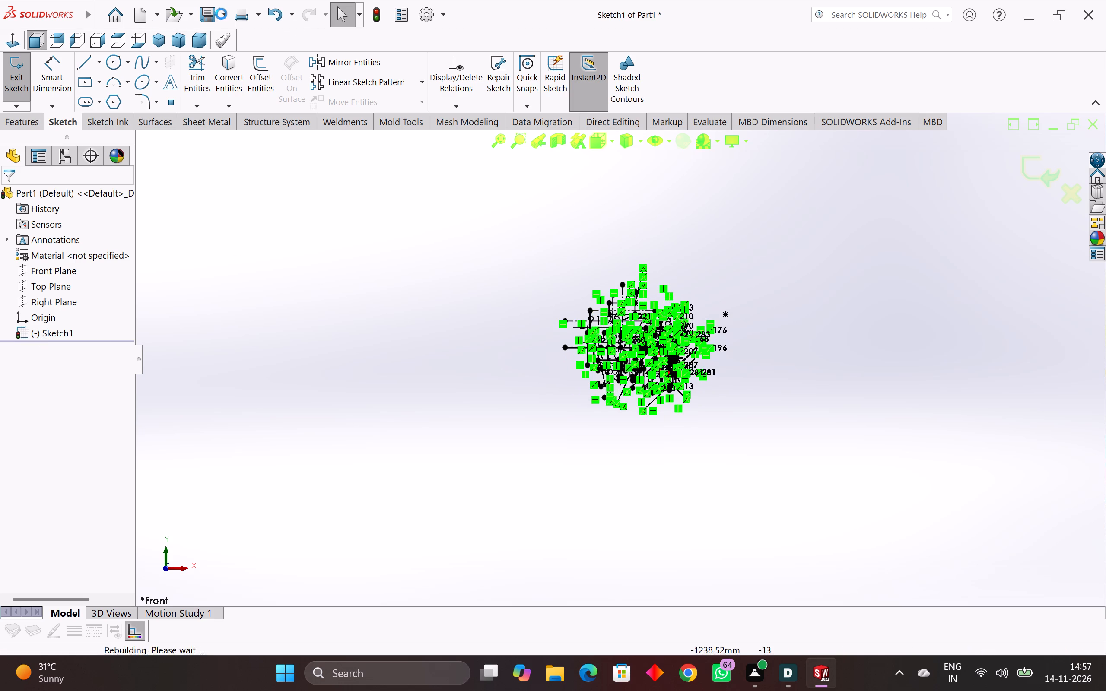
pyautogui.tripleClick(273, 11)
pyautogui.tripleClick(273, 11)
pyautogui.tripleClick(273, 11)
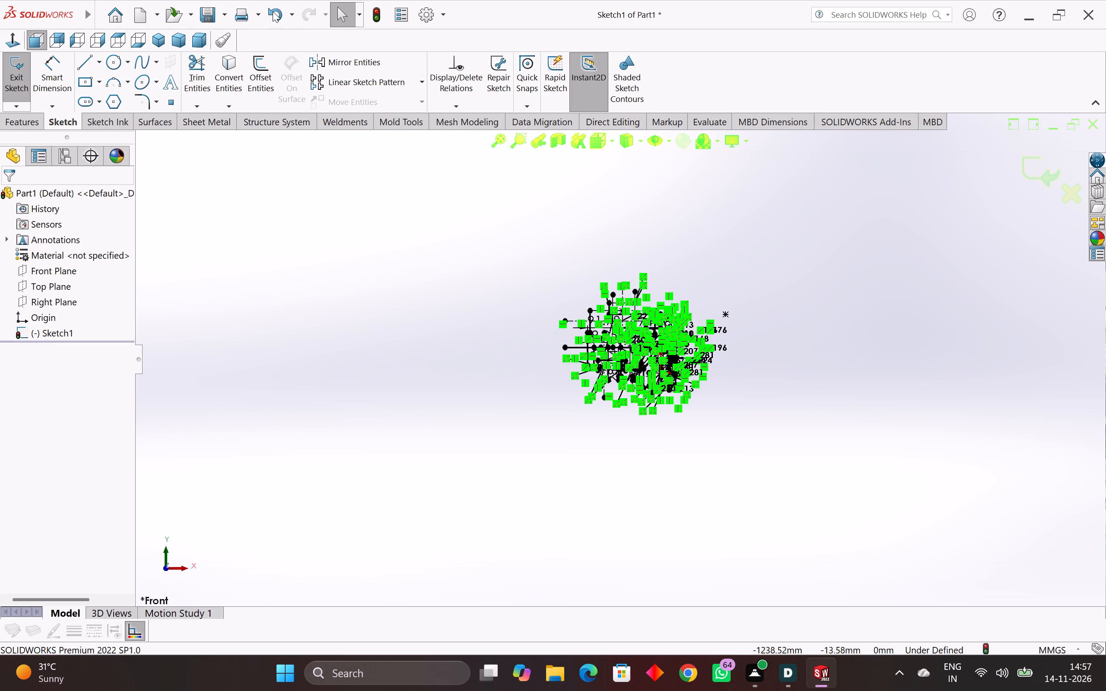
pyautogui.tripleClick(273, 11)
pyautogui.click(273, 11)
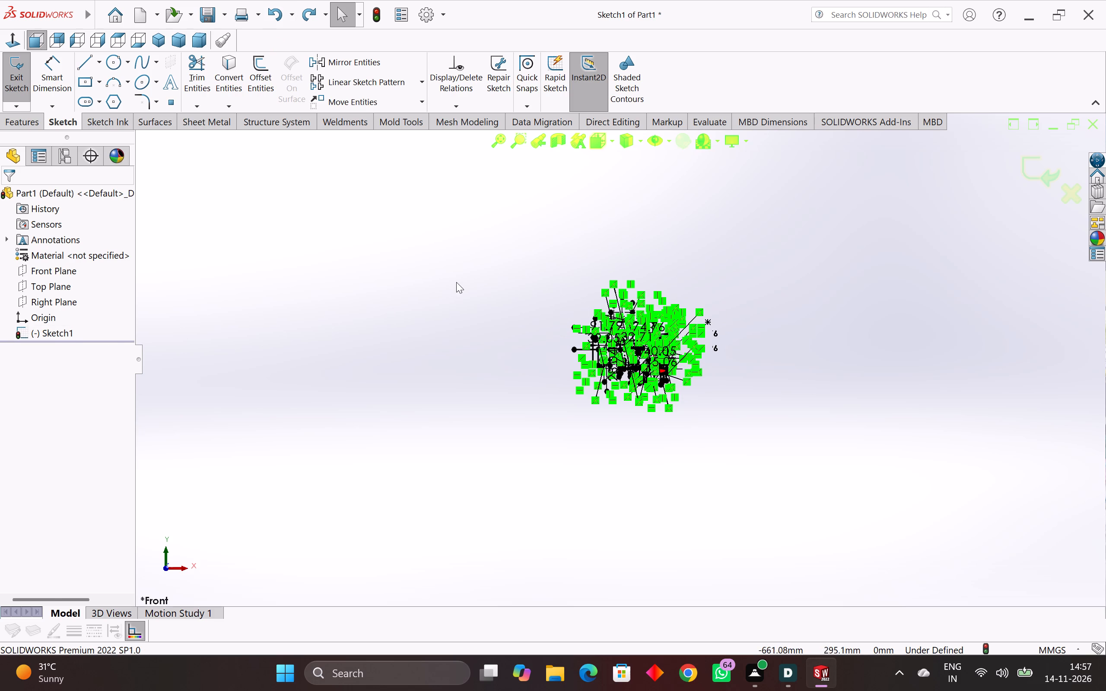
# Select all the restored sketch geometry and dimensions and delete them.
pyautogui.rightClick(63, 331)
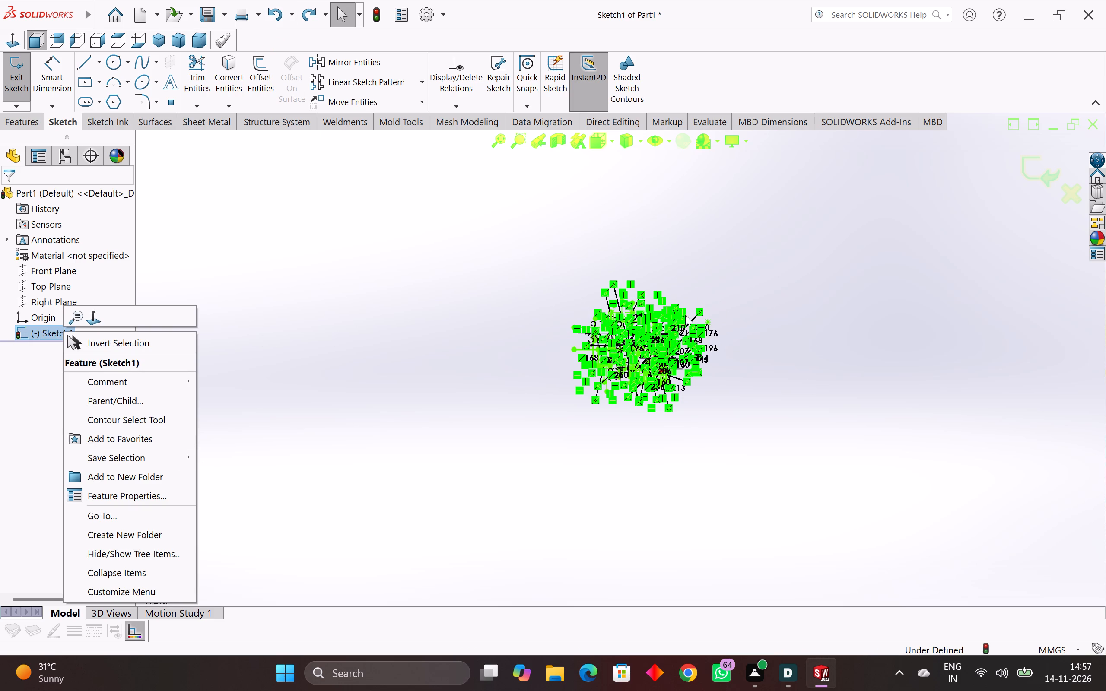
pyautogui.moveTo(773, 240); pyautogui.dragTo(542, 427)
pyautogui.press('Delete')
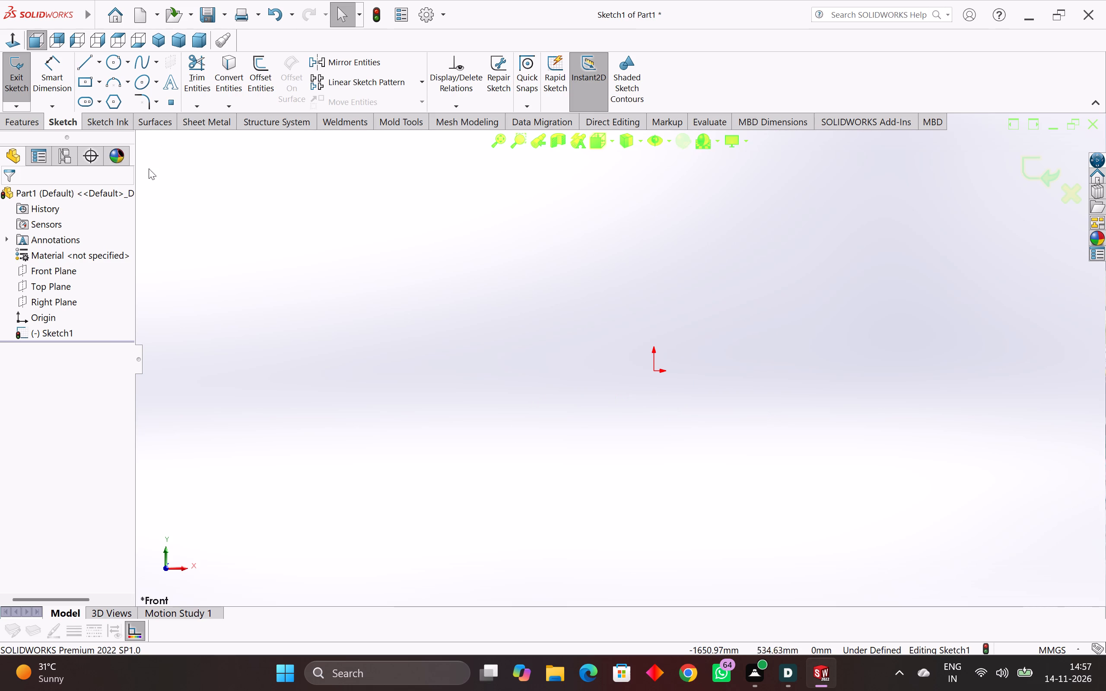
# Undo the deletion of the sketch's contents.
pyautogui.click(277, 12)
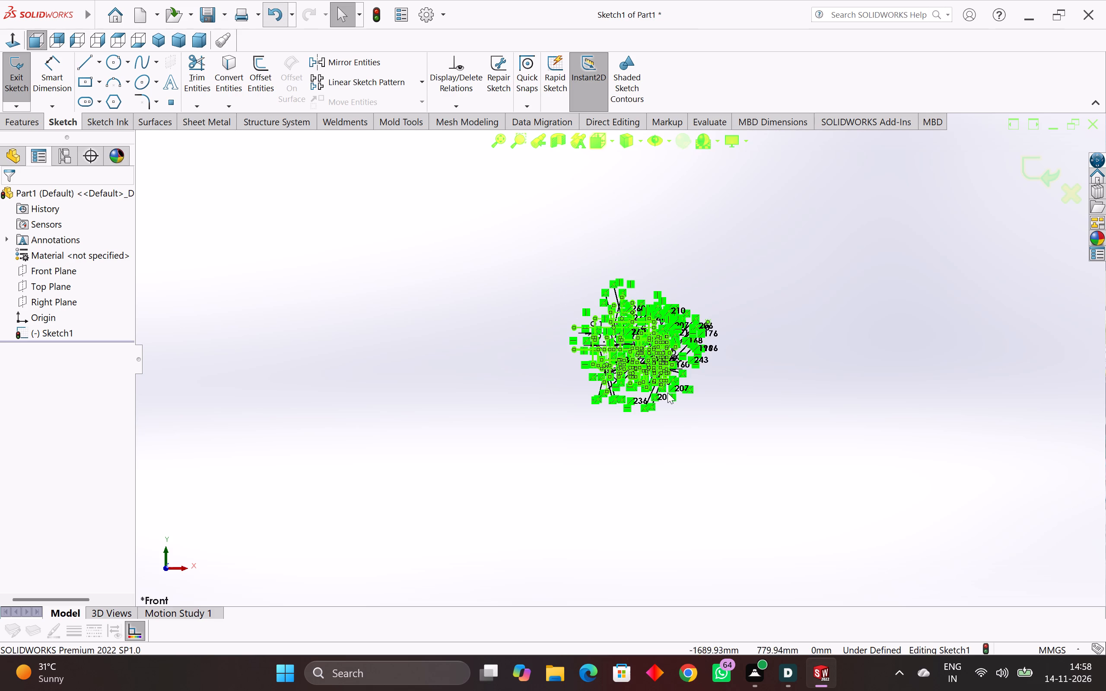
# Select all the sketch geometry and dimensions and delete them.
pyautogui.moveTo(781, 257); pyautogui.dragTo(494, 447)
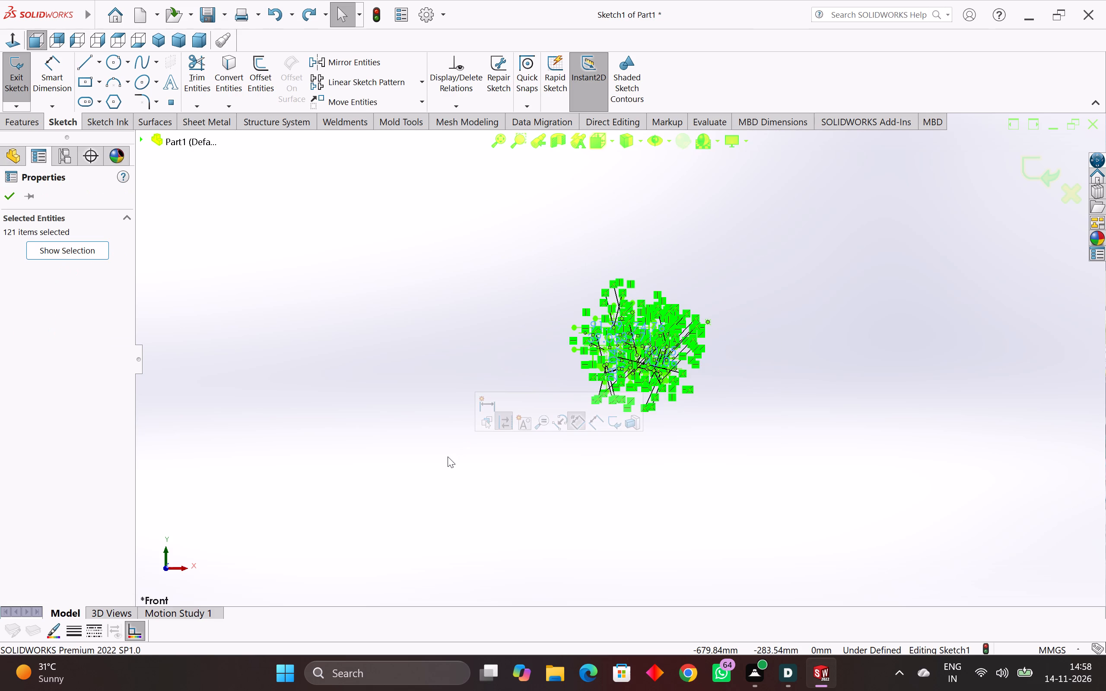
pyautogui.press('Delete')
pyautogui.press('Delete')
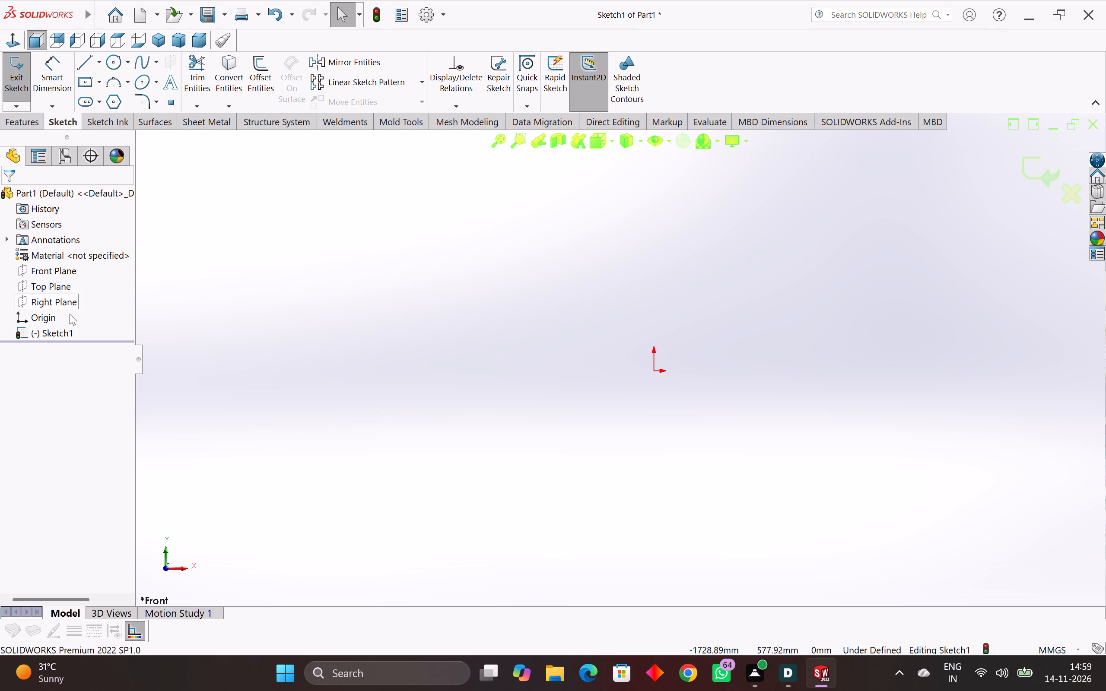
# Exit the emptied sketch.
pyautogui.click(54, 332)
pyautogui.rightClick(54, 332)
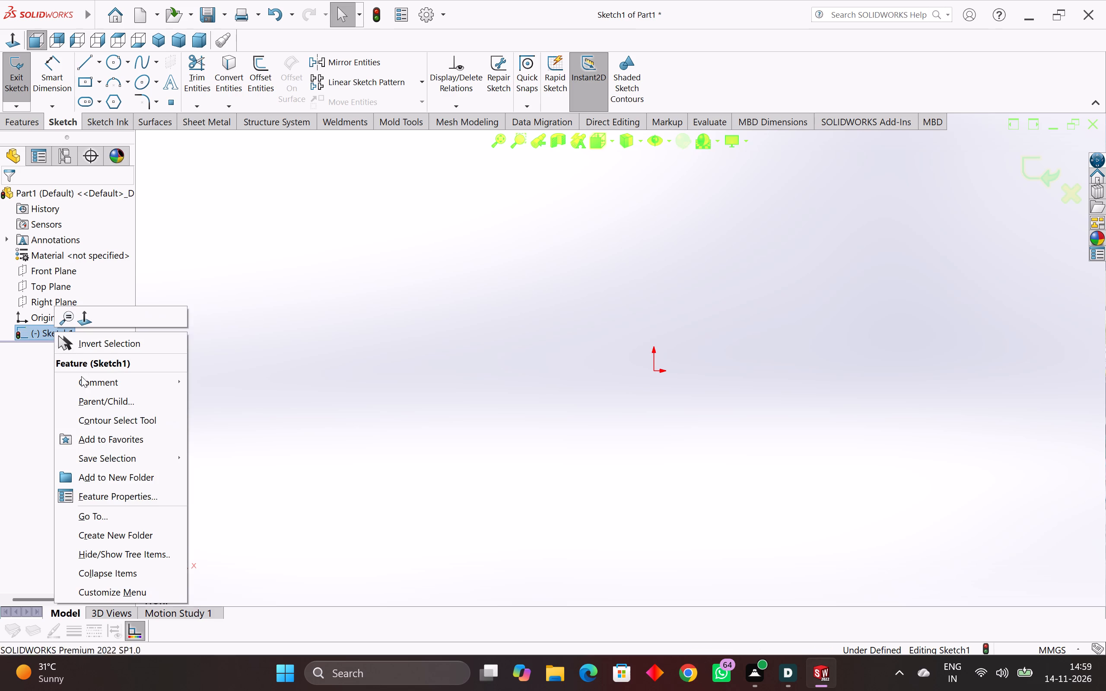
pyautogui.click(317, 357)
pyautogui.click(61, 290)
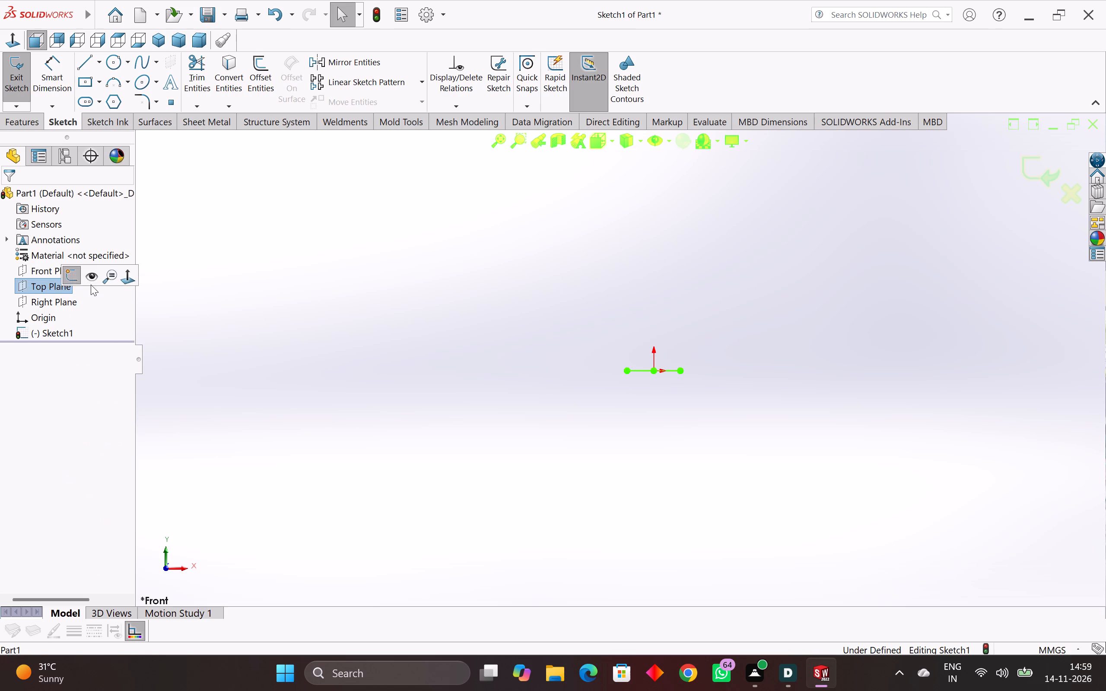
pyautogui.click(74, 277)
pyautogui.click(281, 225)
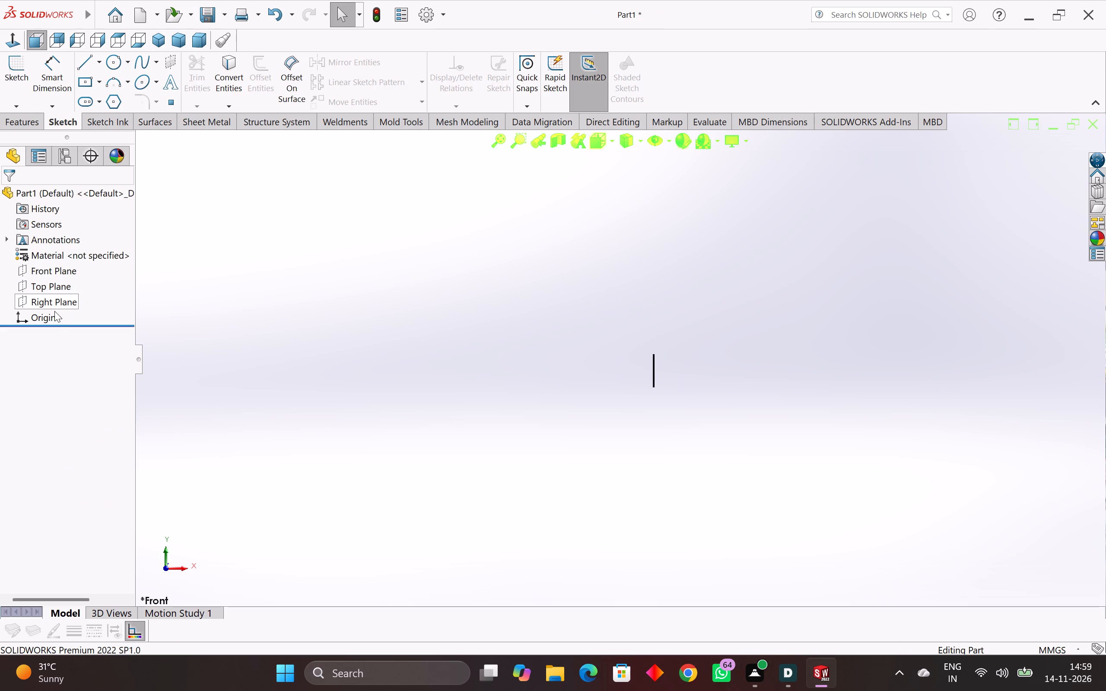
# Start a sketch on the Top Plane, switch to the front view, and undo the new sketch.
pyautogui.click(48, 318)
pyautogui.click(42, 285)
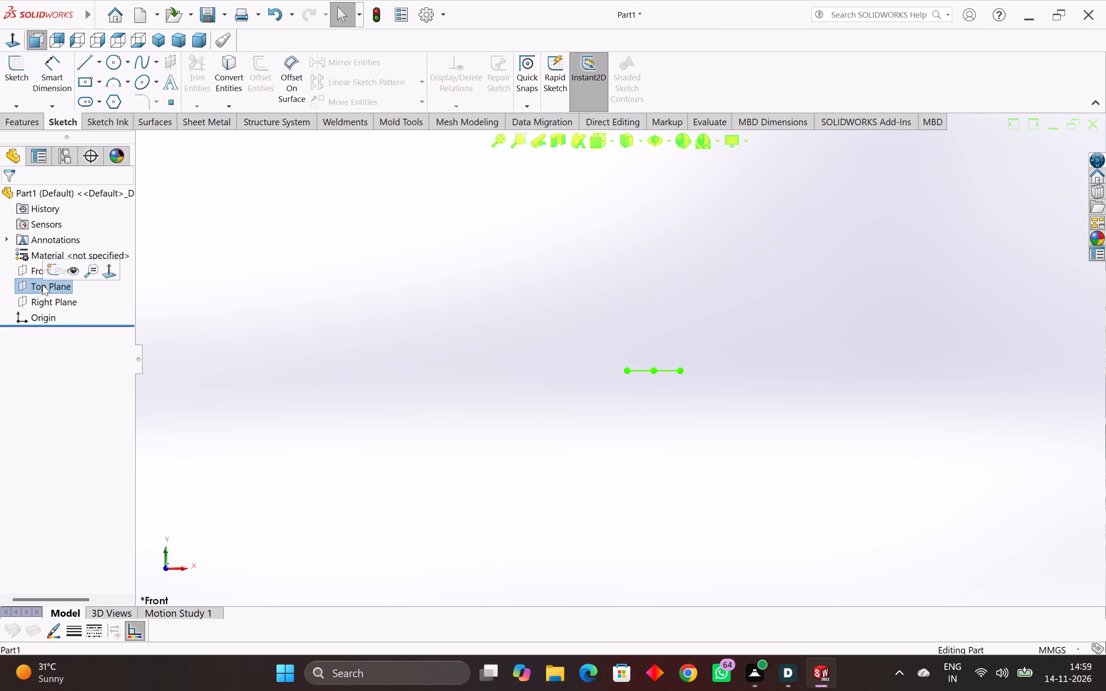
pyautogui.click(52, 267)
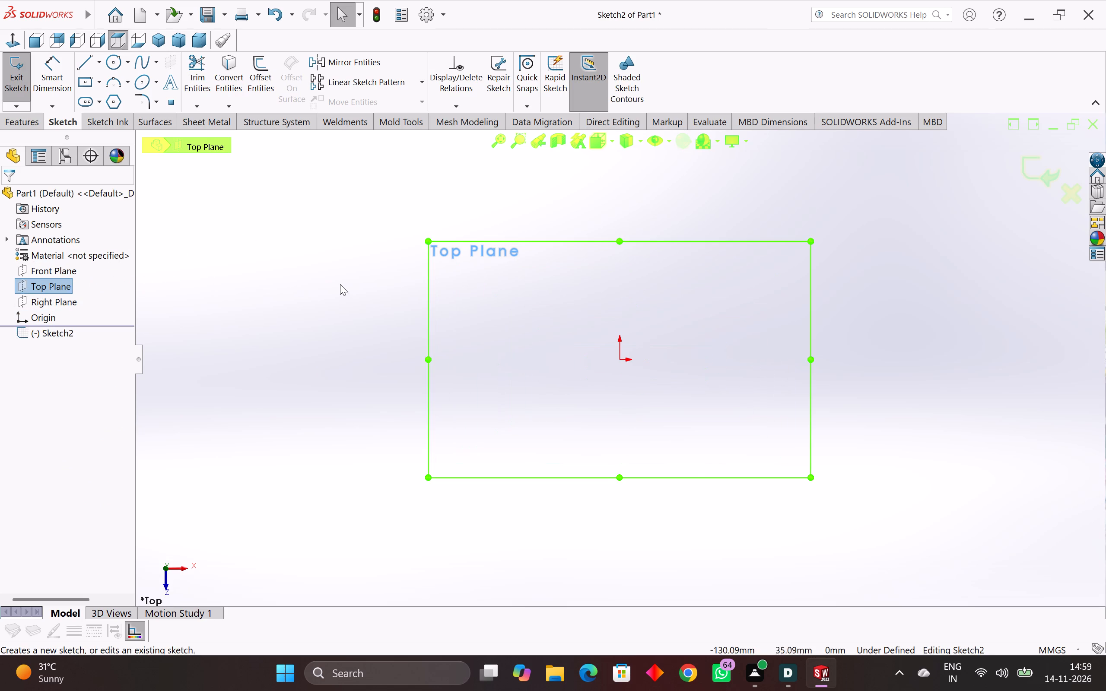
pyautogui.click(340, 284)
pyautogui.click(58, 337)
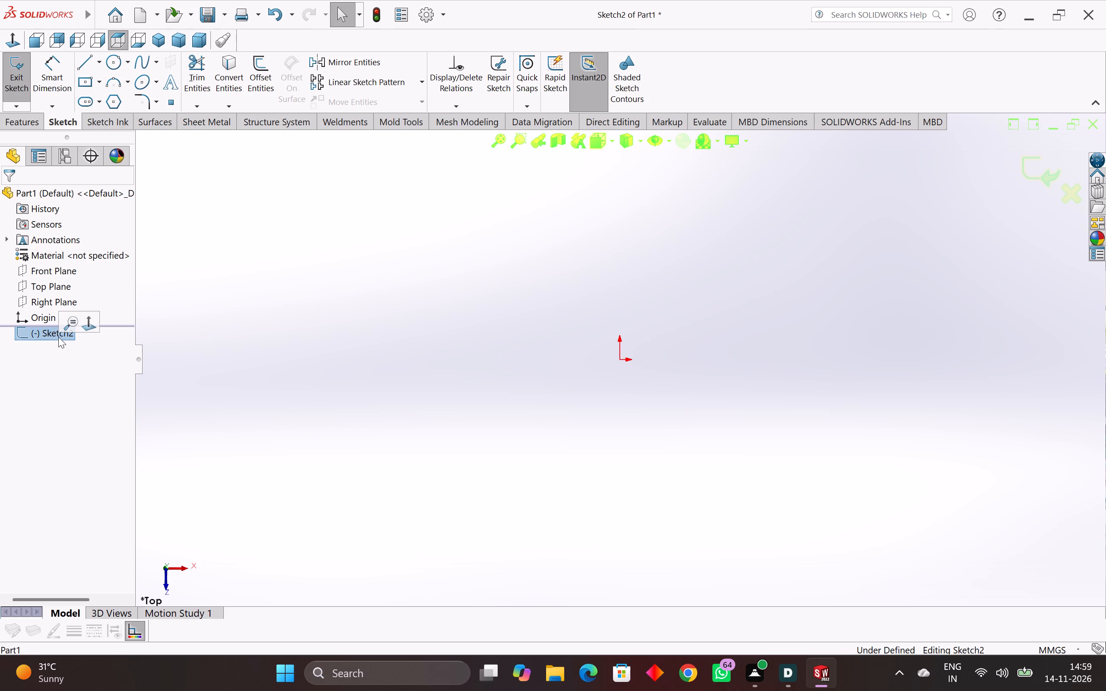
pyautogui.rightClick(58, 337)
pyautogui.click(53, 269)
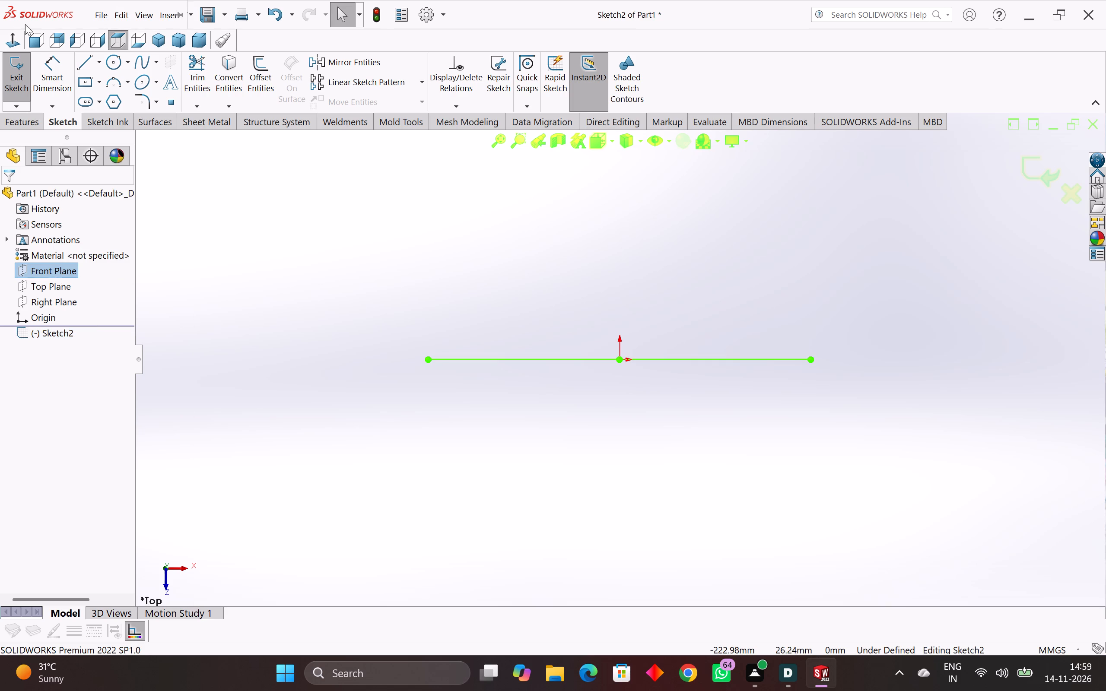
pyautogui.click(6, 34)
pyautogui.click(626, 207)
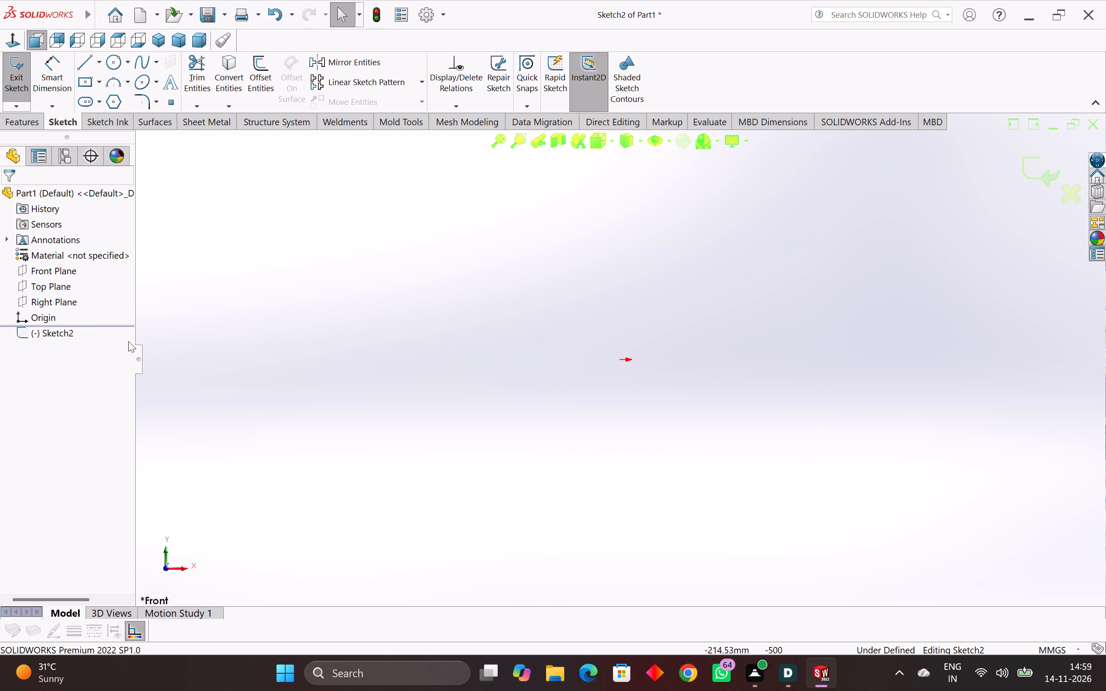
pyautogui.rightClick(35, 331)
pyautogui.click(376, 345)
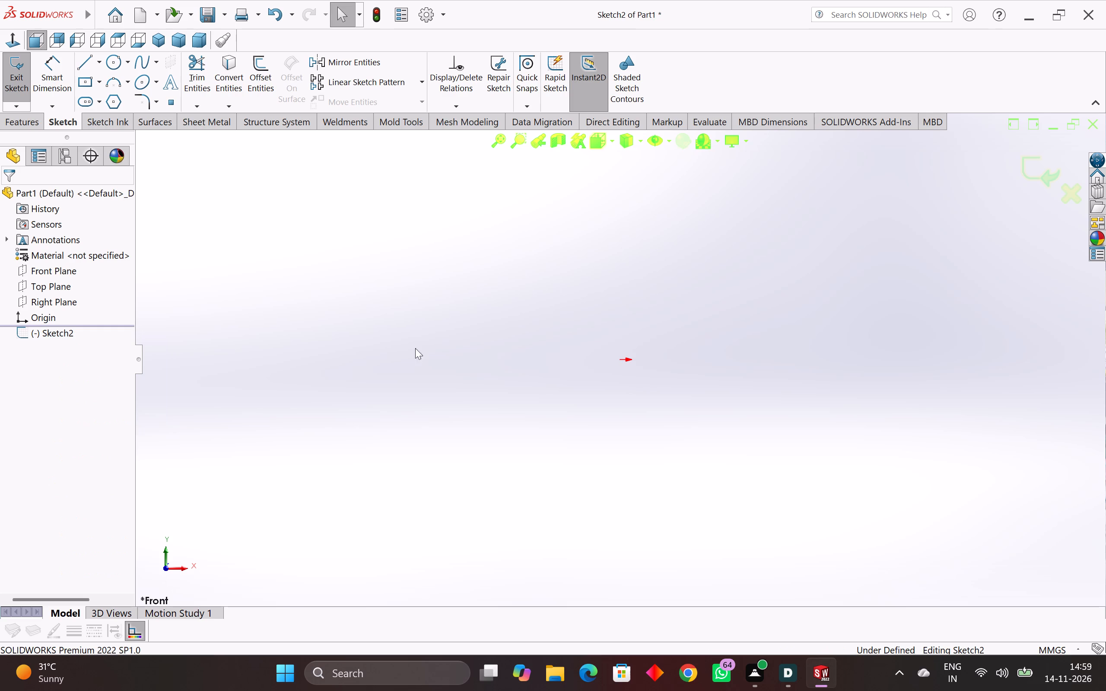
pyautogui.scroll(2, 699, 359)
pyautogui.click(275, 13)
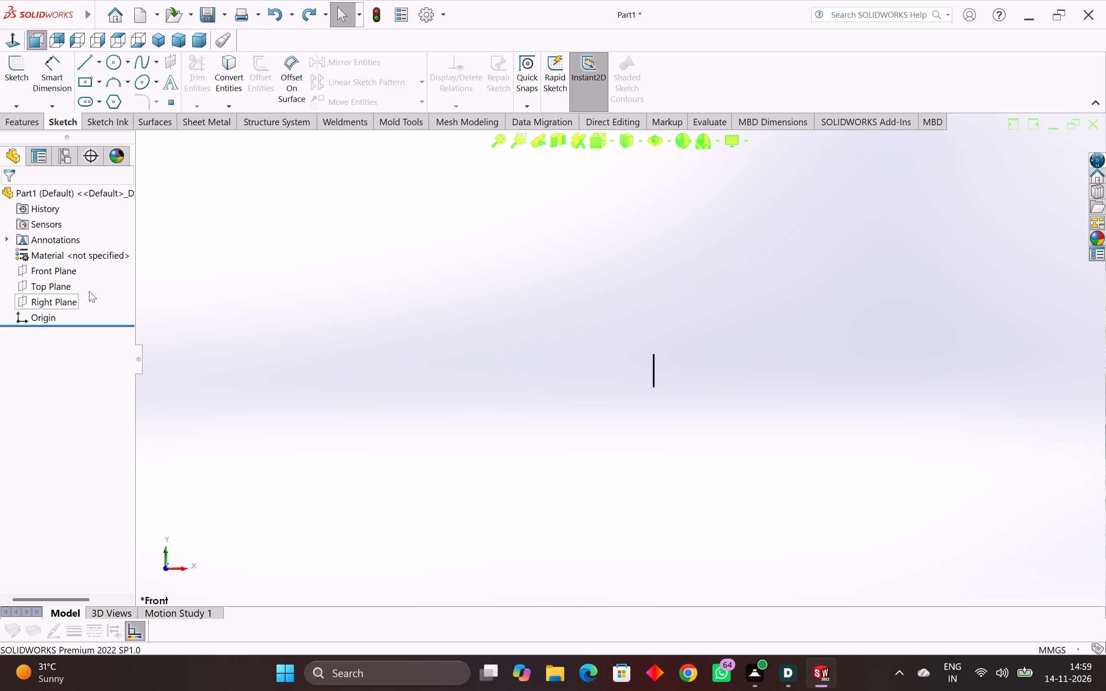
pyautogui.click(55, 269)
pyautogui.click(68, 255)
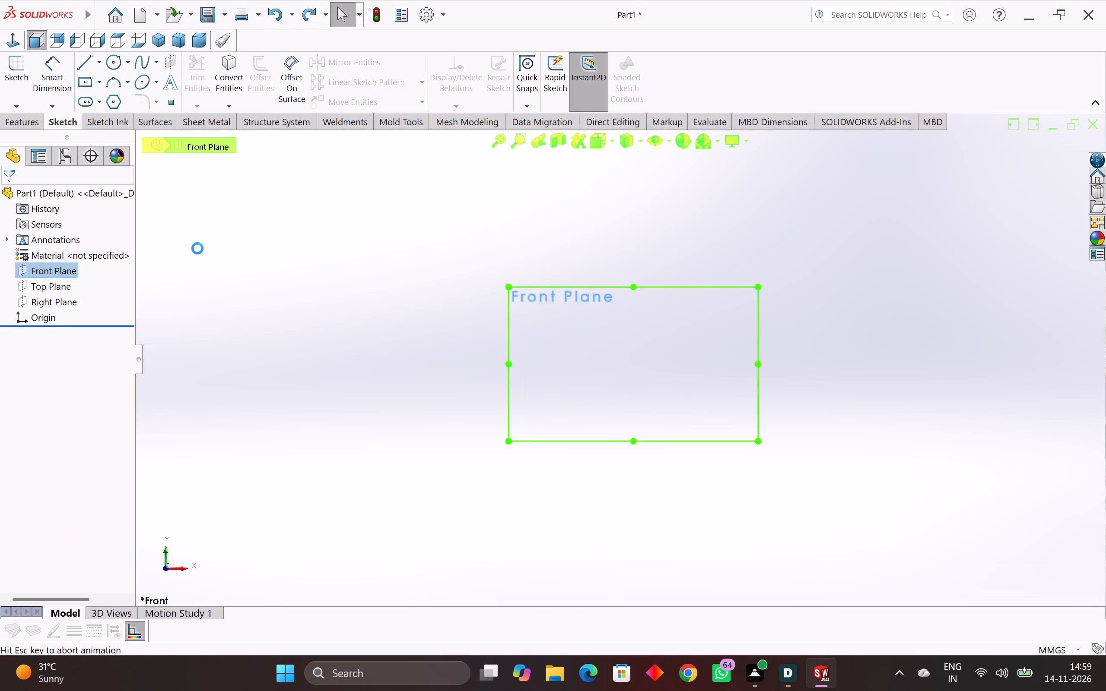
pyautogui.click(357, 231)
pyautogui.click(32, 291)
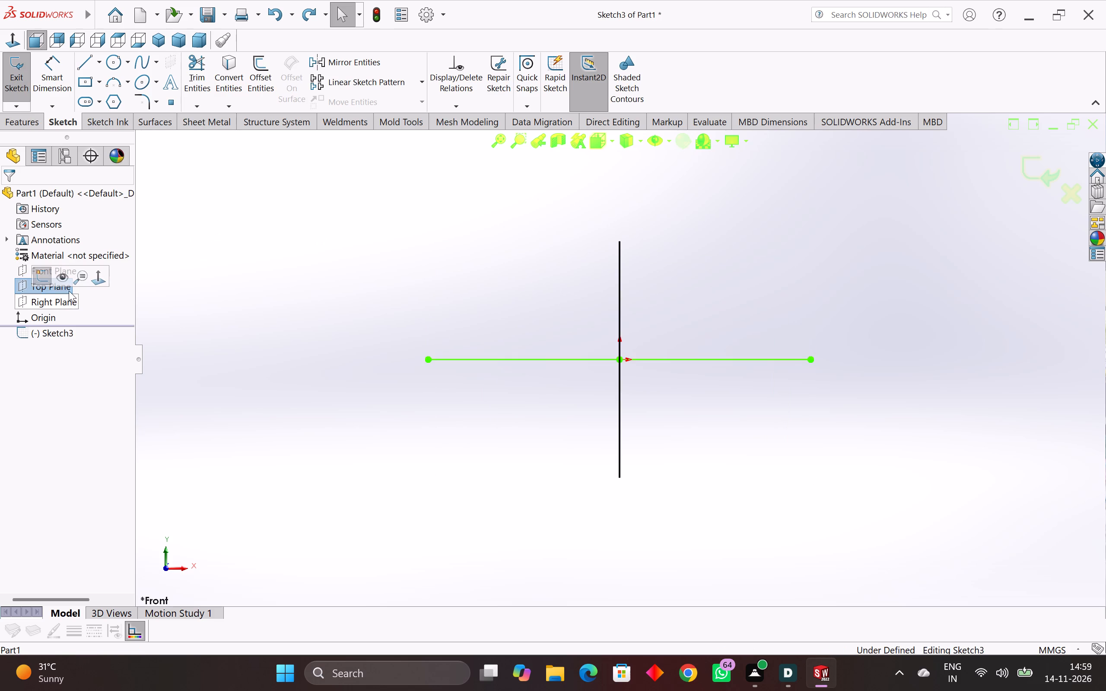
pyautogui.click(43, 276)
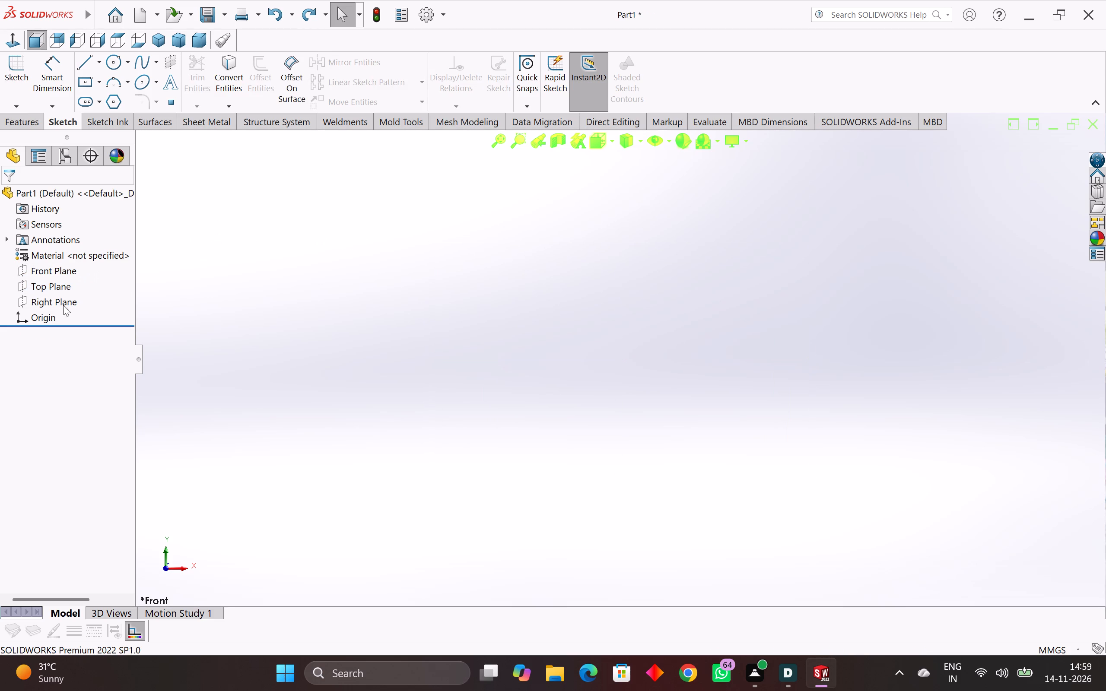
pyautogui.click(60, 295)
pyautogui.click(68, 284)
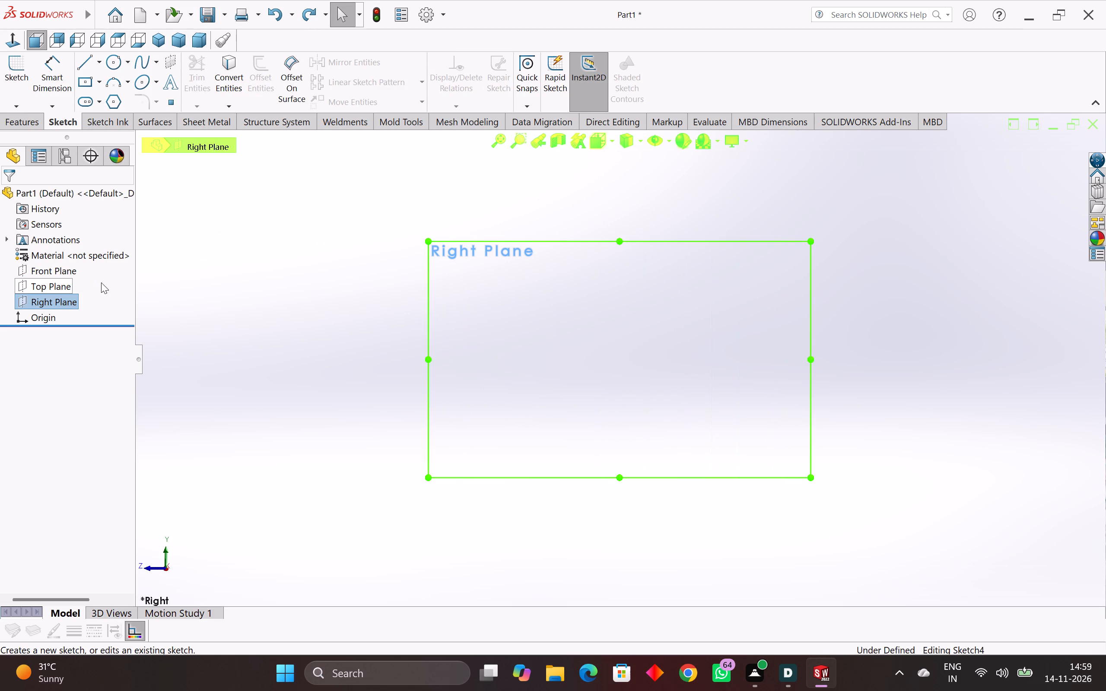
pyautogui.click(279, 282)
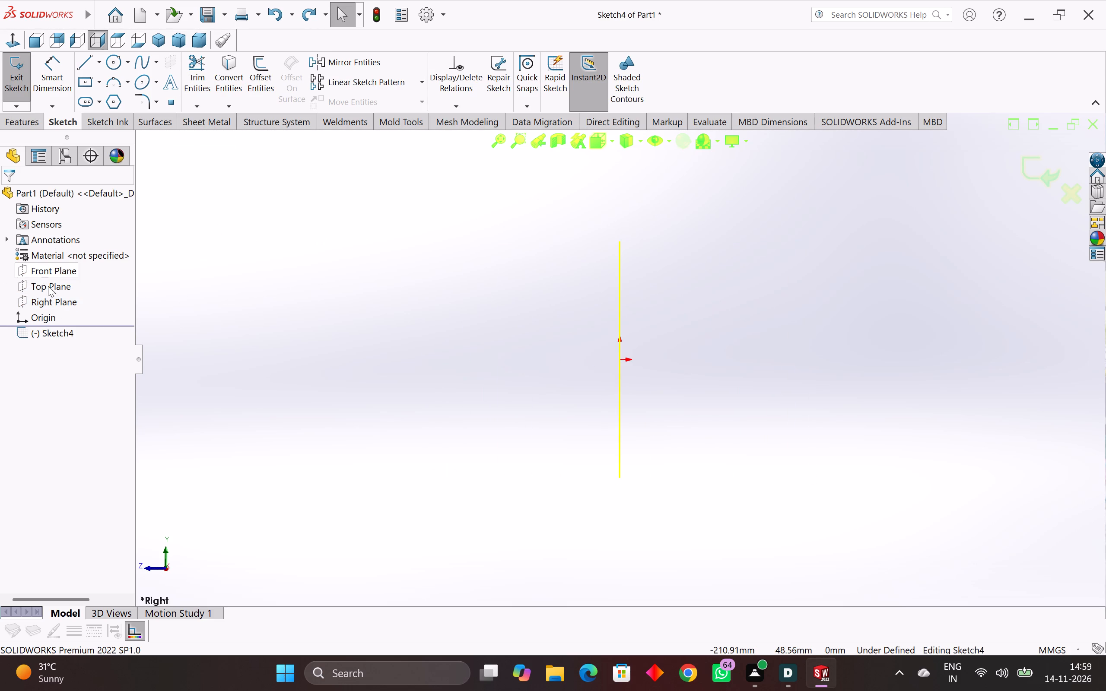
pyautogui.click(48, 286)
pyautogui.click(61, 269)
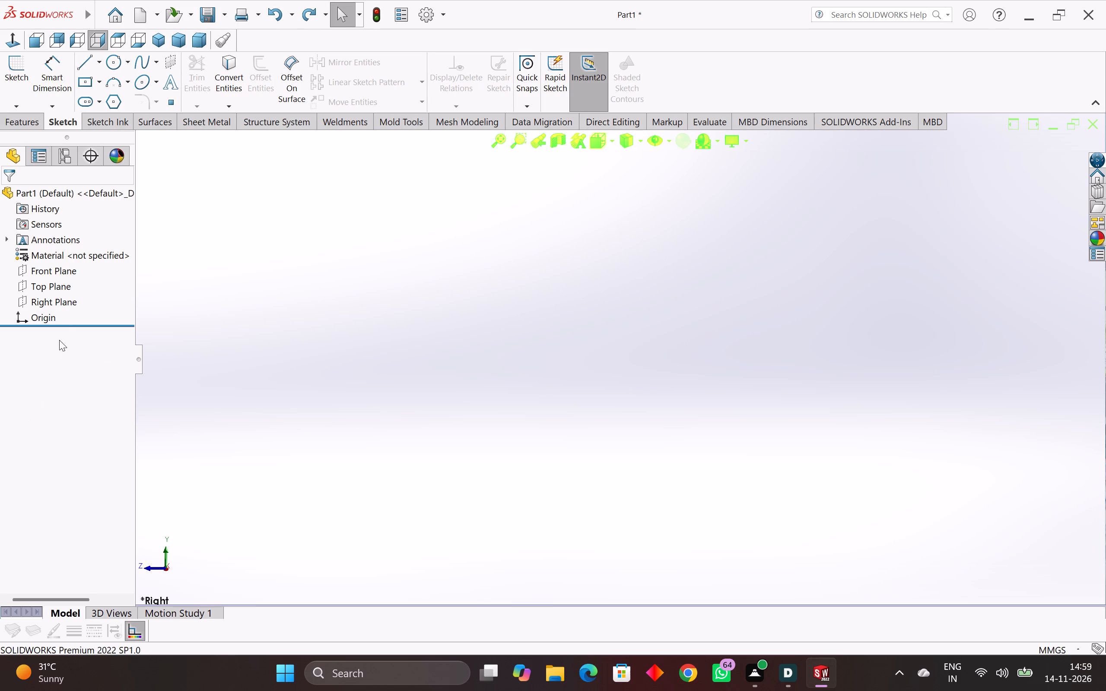
# Start a new sketch on the Front Plane.
pyautogui.click(66, 269)
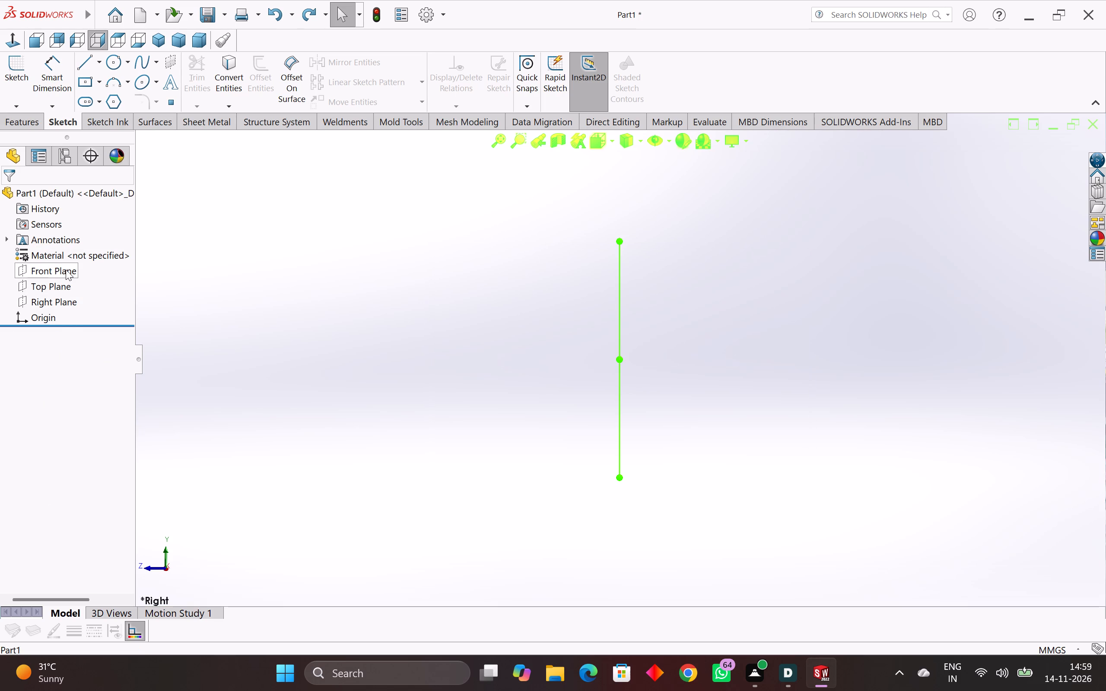
pyautogui.click(81, 254)
pyautogui.click(562, 207)
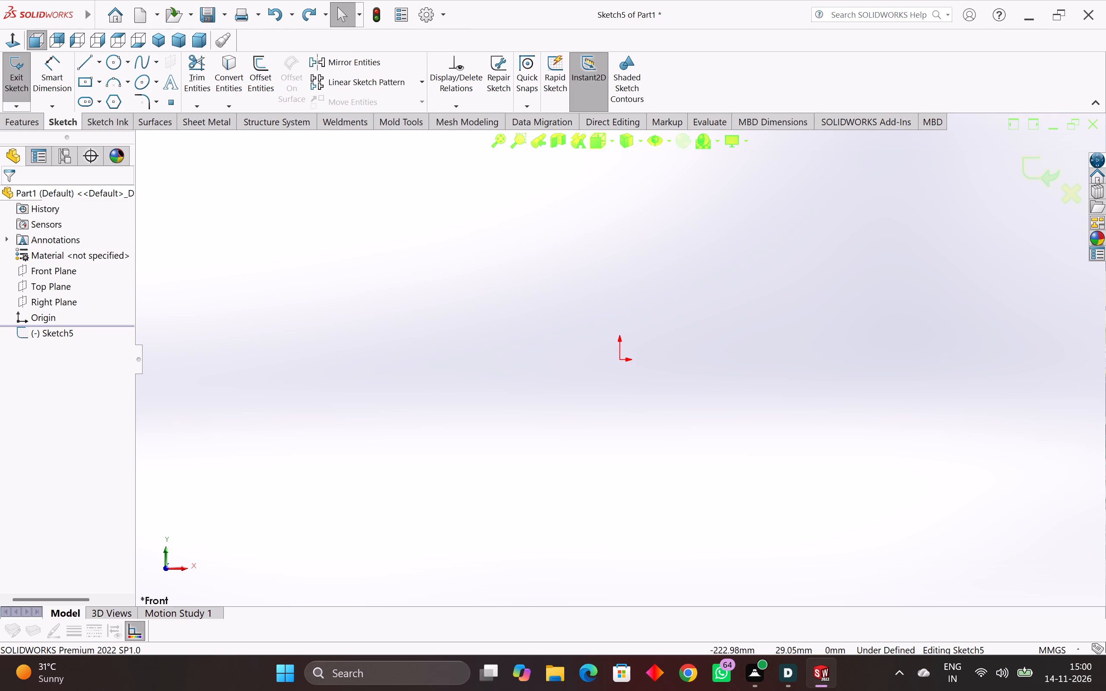
# Sketch a dimensioned circle centred on the origin with a diameter of about 118 mm.
pyautogui.click(120, 62)
pyautogui.click(621, 361)
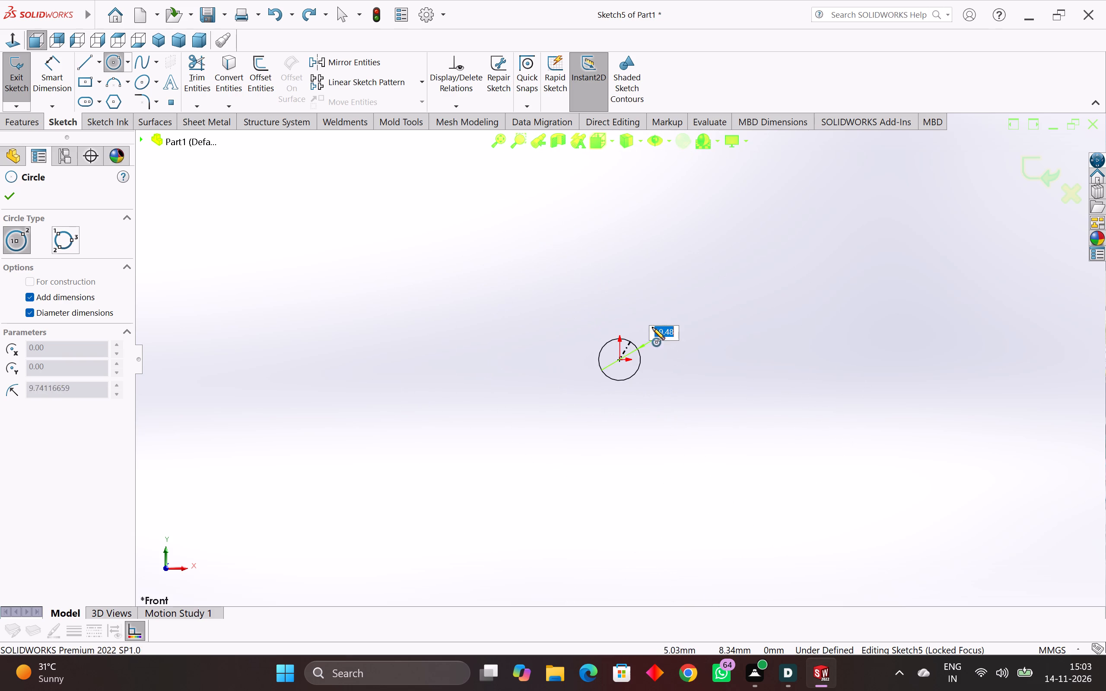
pyautogui.scroll(-1, 635, 380)
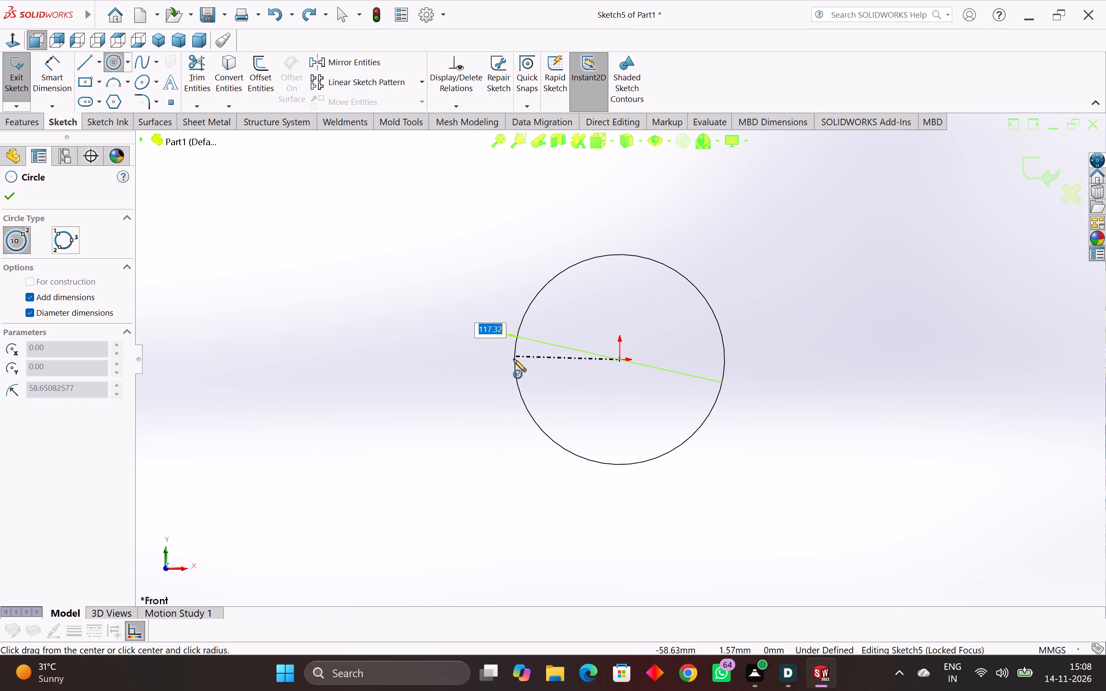
pyautogui.click(514, 359)
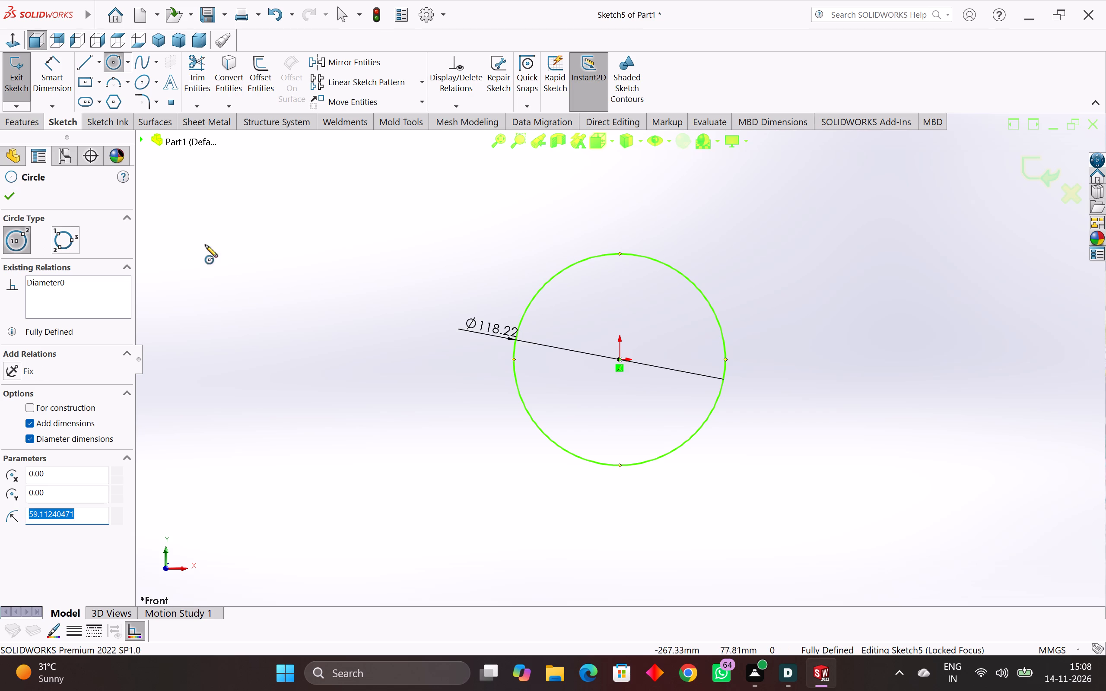
# Sketch a second dimensioned circle of about 98 mm diameter to the lower left of the first, tangent to it, and leave the Circle tool.
pyautogui.click(436, 422)
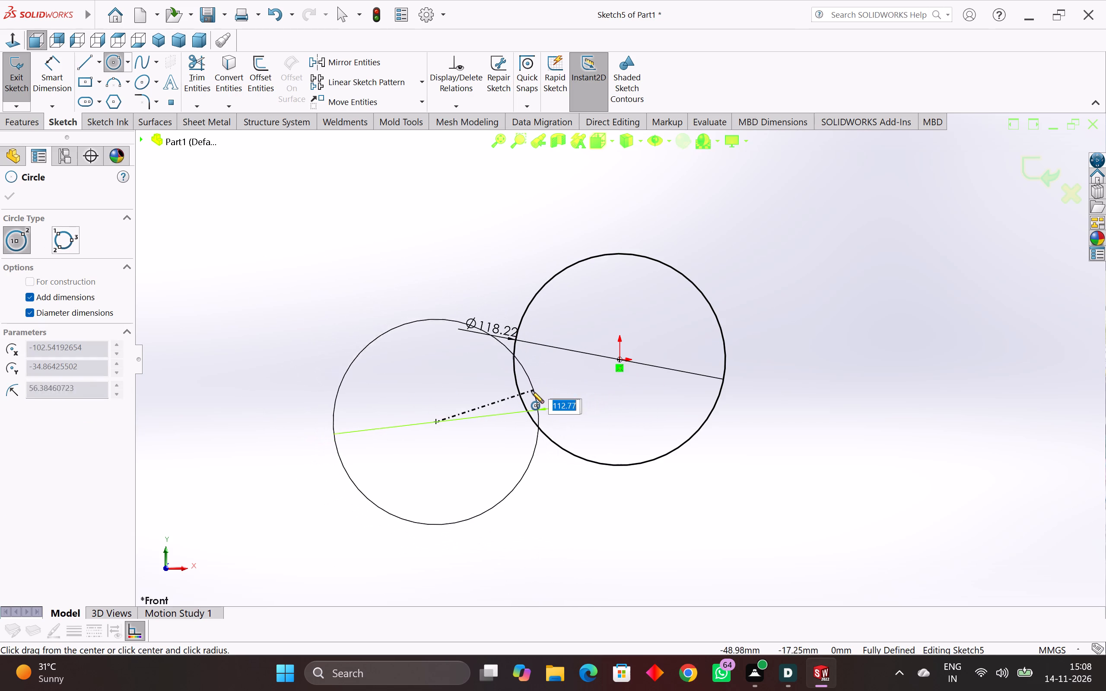
pyautogui.click(519, 397)
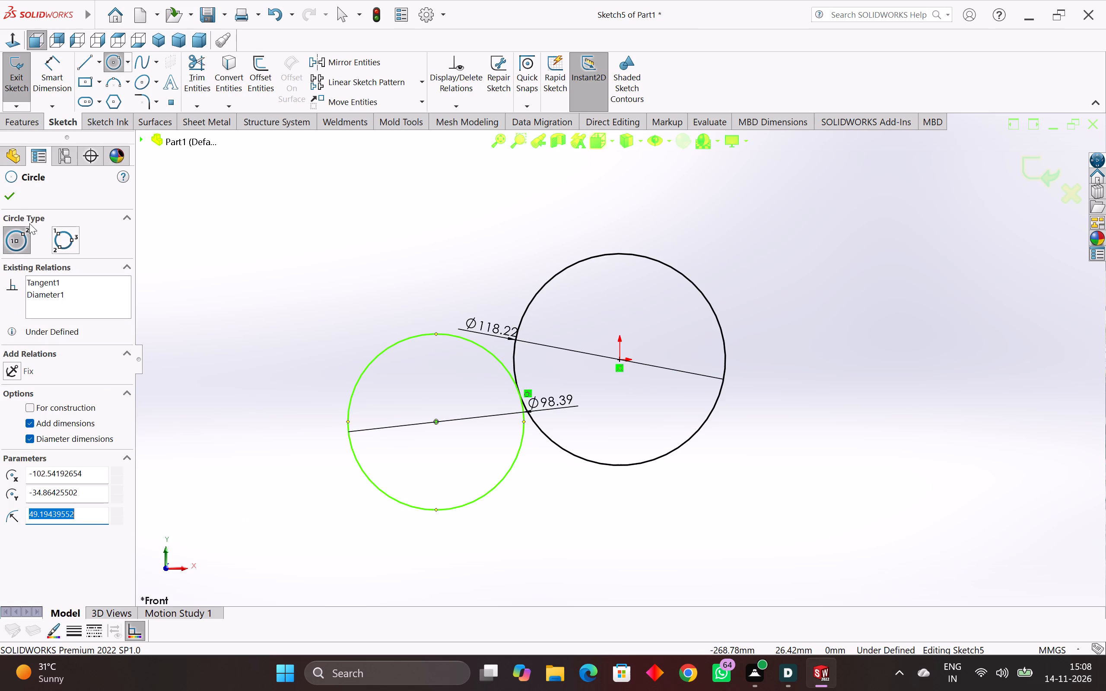
pyautogui.click(12, 199)
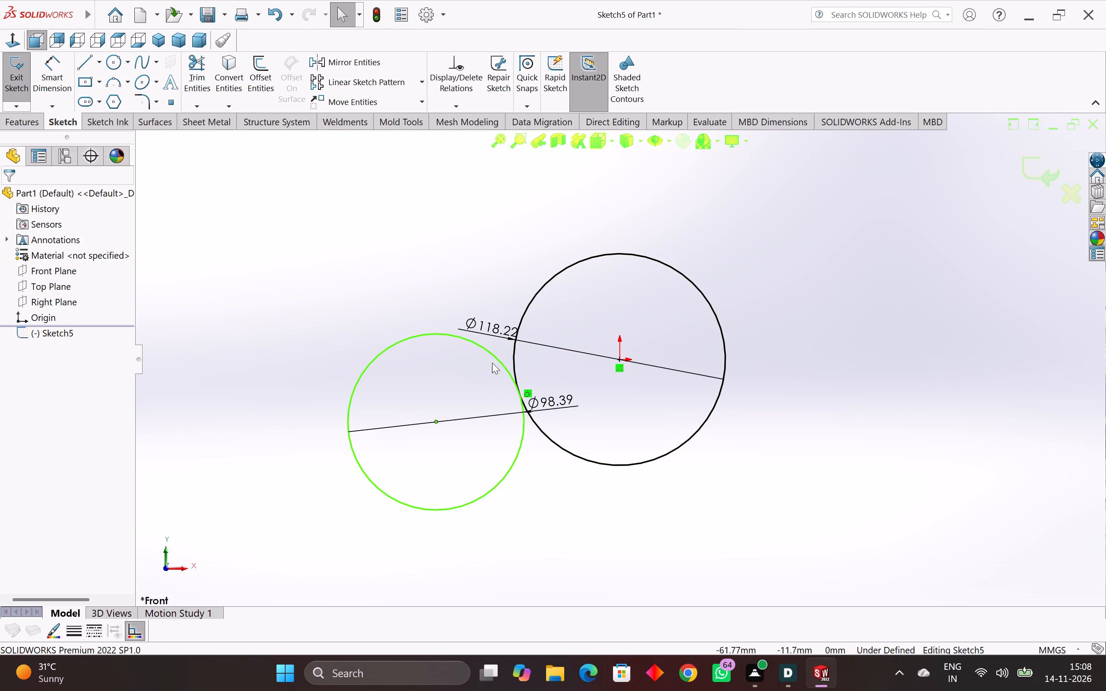
pyautogui.click(442, 299)
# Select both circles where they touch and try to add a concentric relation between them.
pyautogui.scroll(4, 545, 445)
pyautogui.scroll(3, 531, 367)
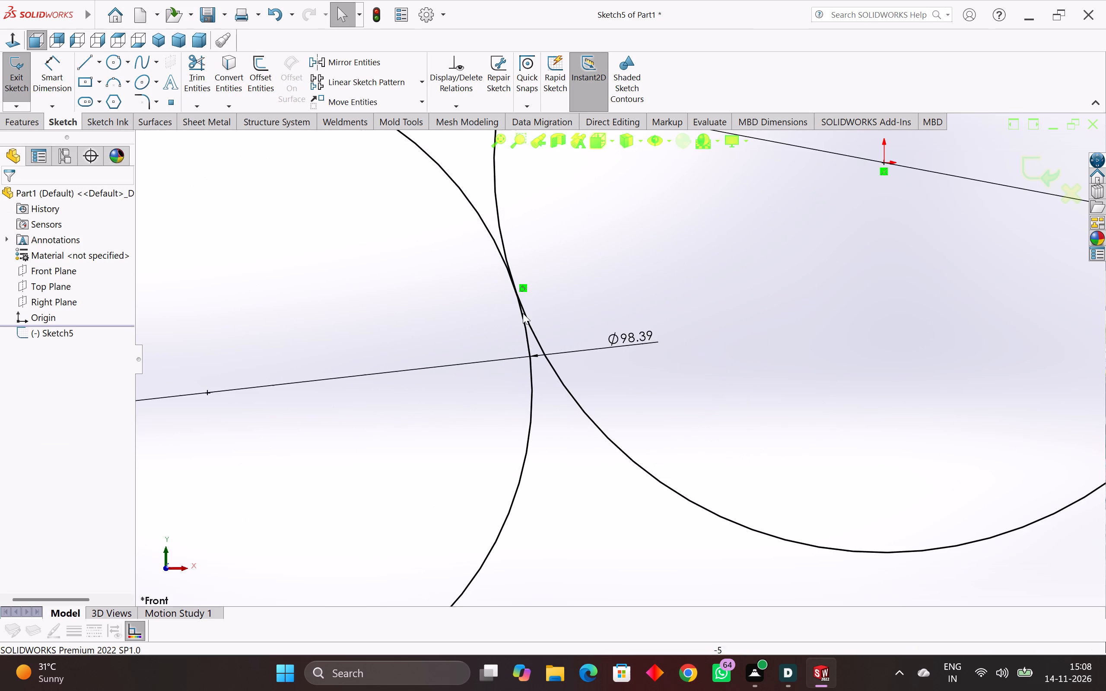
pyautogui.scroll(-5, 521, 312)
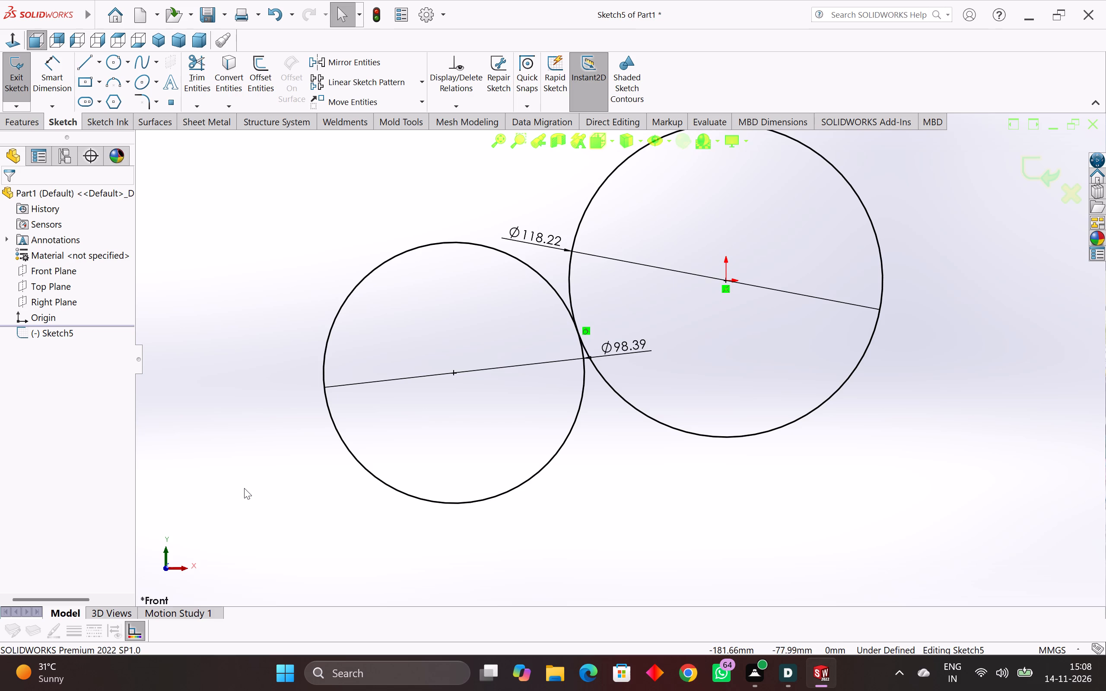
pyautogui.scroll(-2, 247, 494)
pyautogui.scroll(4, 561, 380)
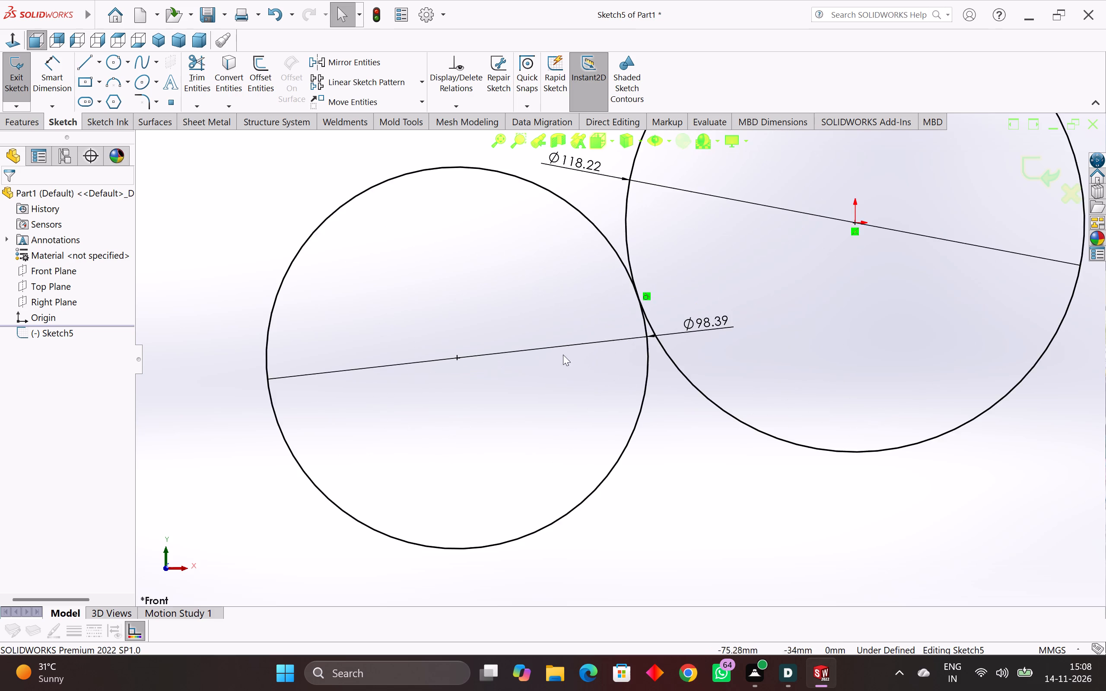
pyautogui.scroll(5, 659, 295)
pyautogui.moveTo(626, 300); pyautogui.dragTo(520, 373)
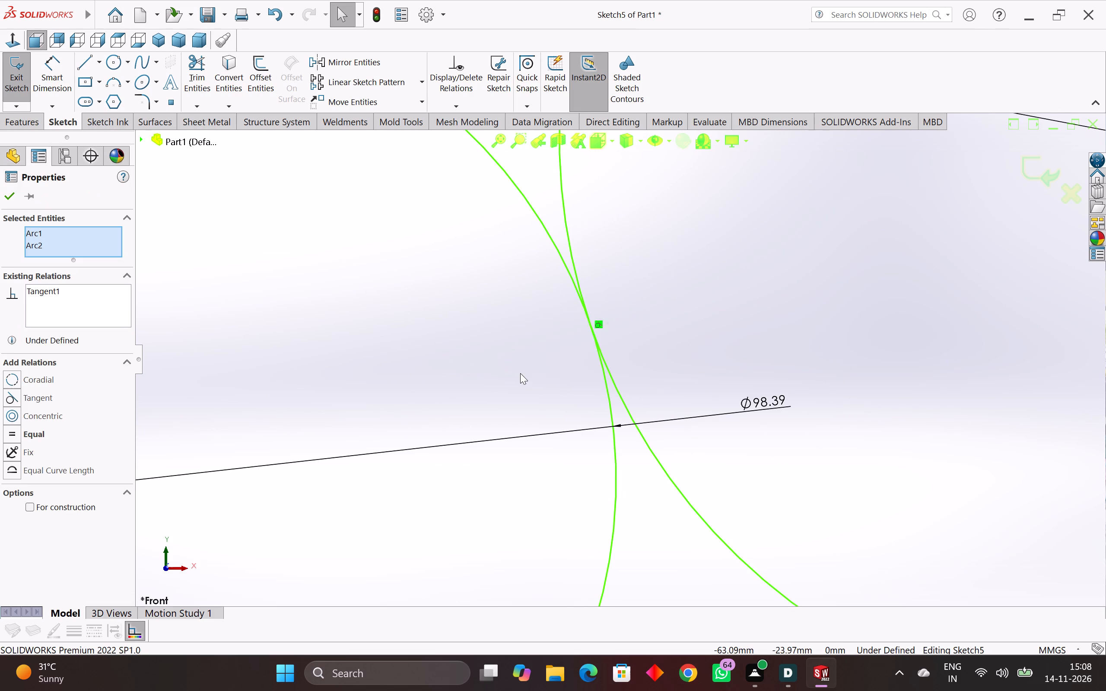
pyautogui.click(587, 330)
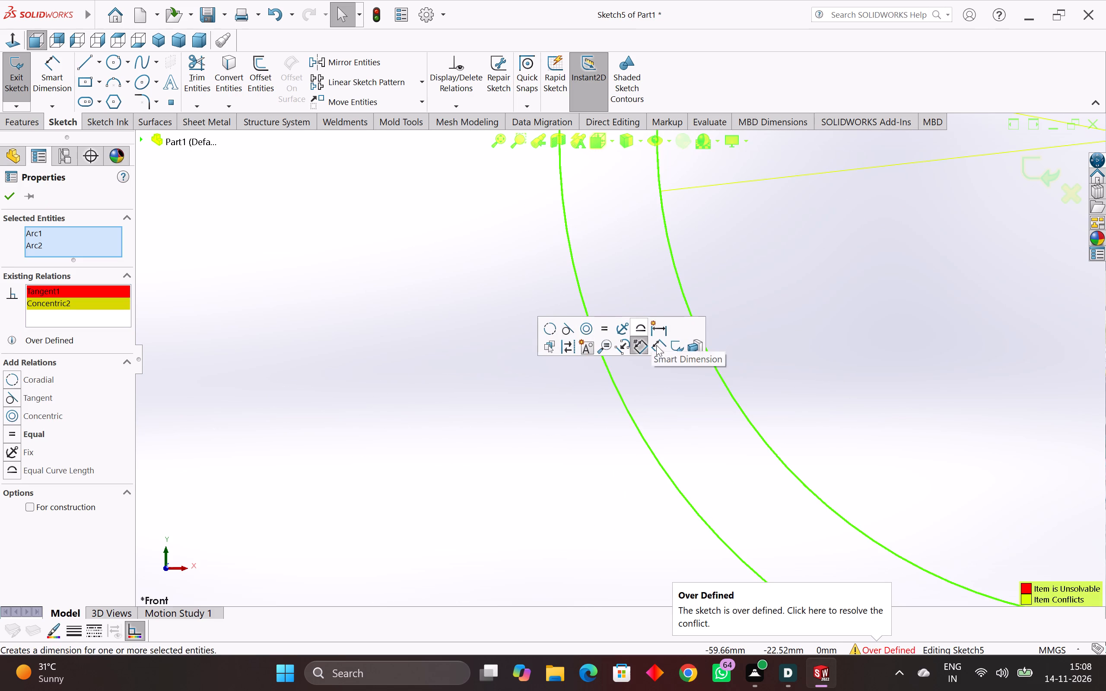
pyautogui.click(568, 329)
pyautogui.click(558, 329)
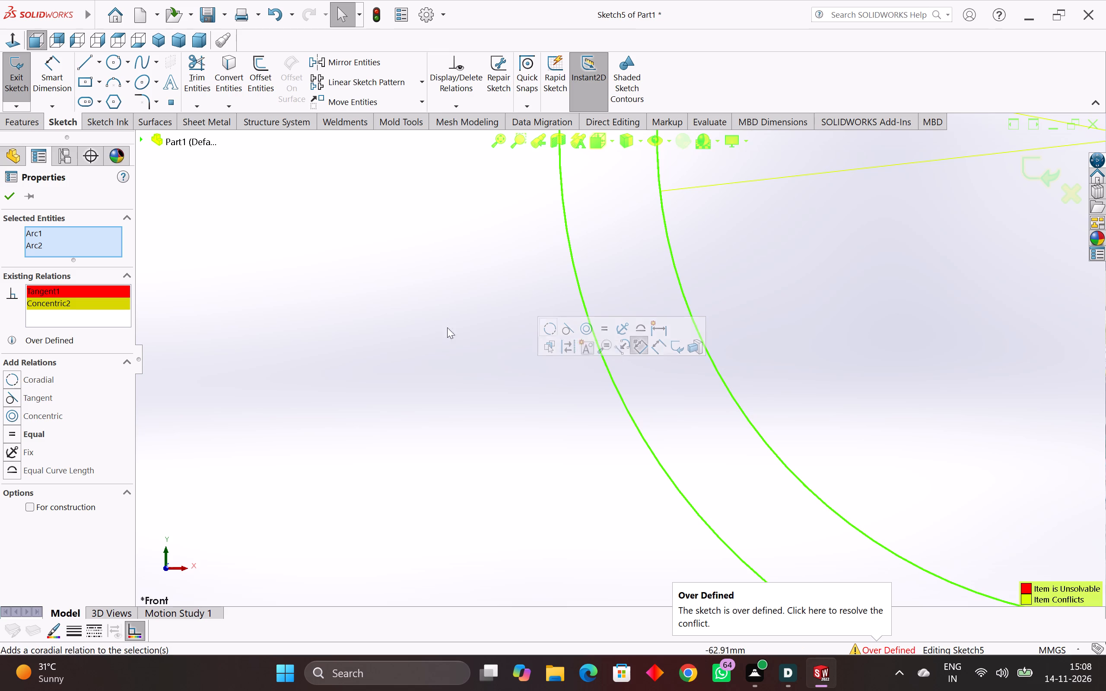
# Delete all existing relations between the two circles and clear the selection.
pyautogui.rightClick(61, 307)
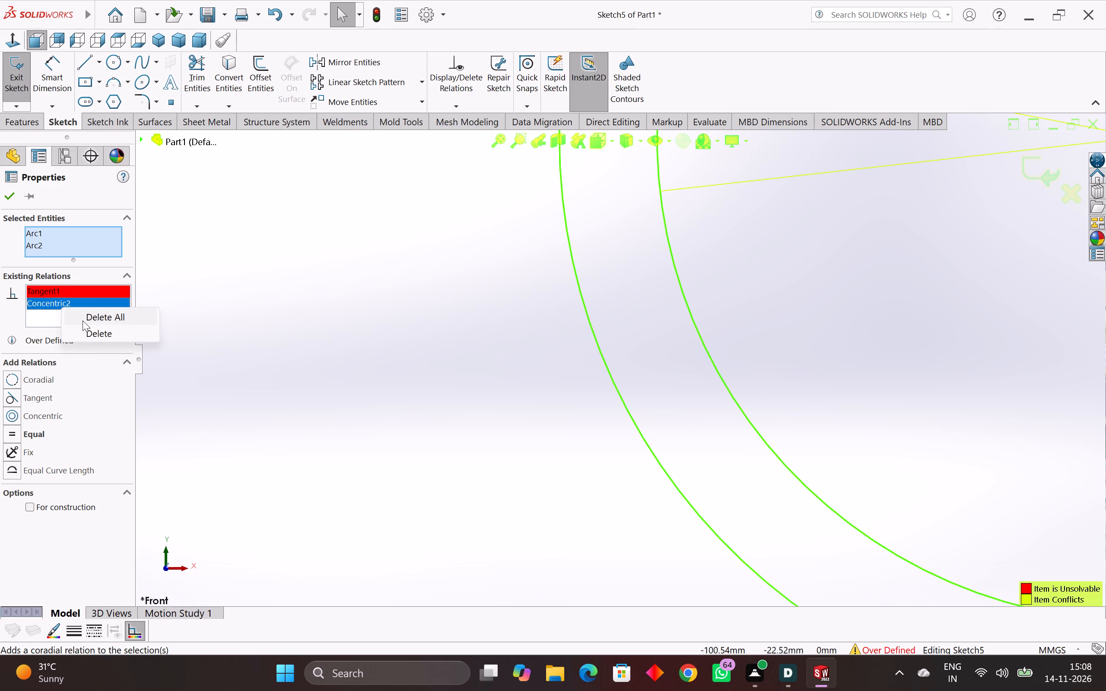
pyautogui.click(98, 319)
pyautogui.scroll(-6, 426, 396)
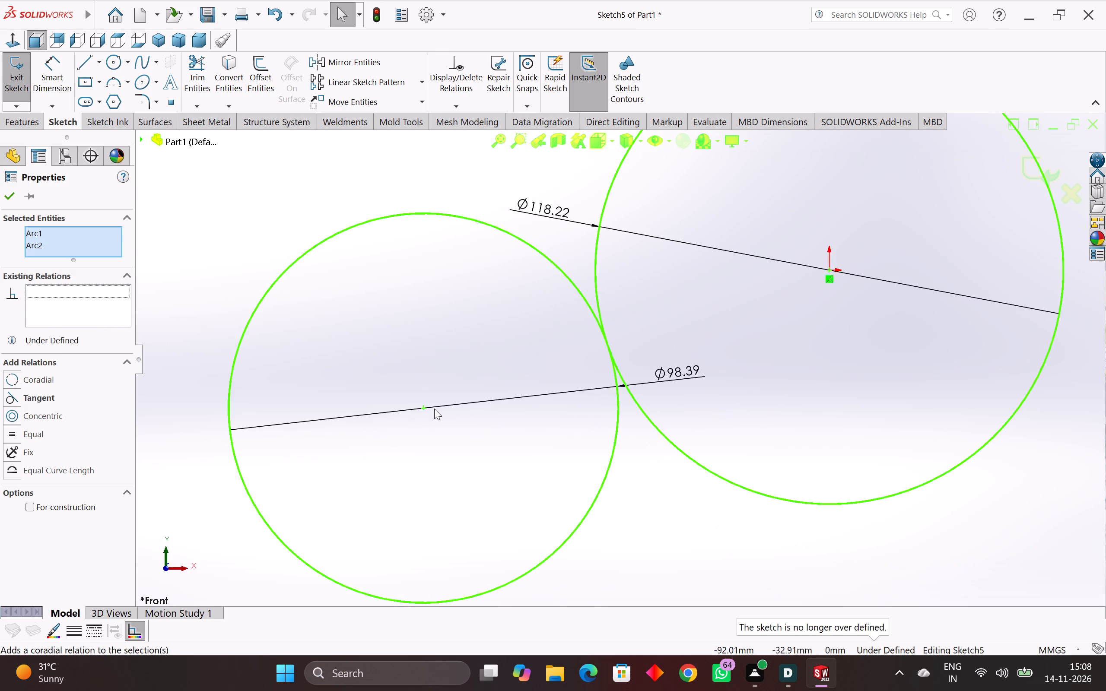
pyautogui.scroll(-3, 434, 409)
pyautogui.click(879, 251)
pyautogui.scroll(2, 610, 380)
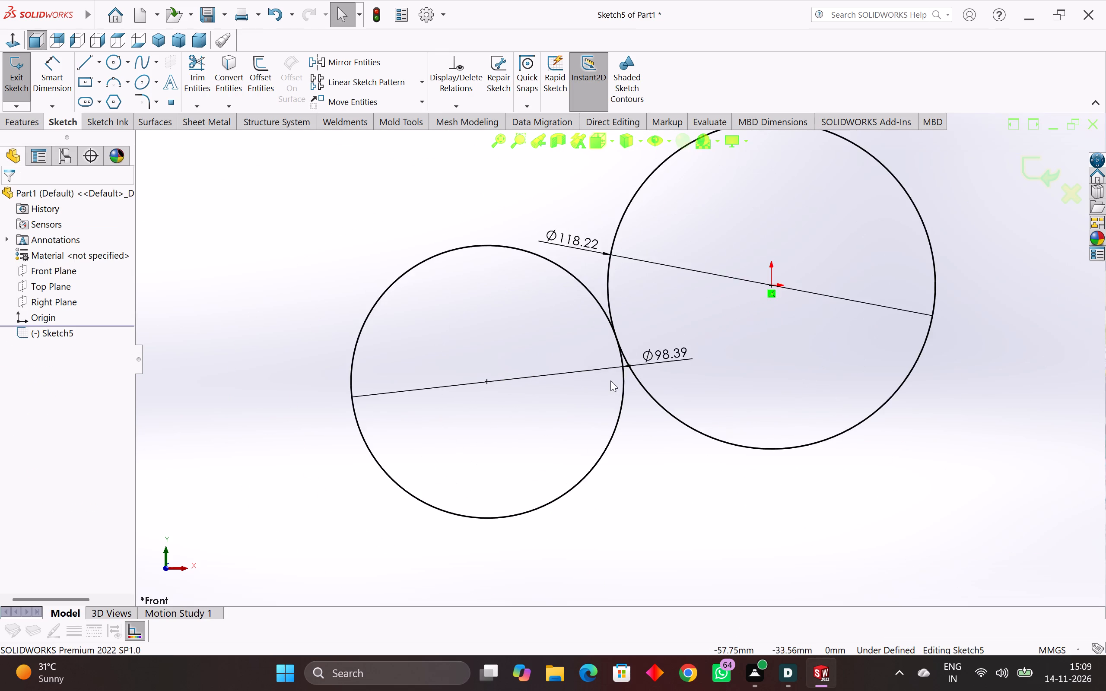
# Check the two circles for remaining relations and examine the point where they touch.
pyautogui.scroll(3, 609, 371)
pyautogui.moveTo(654, 279); pyautogui.dragTo(576, 342)
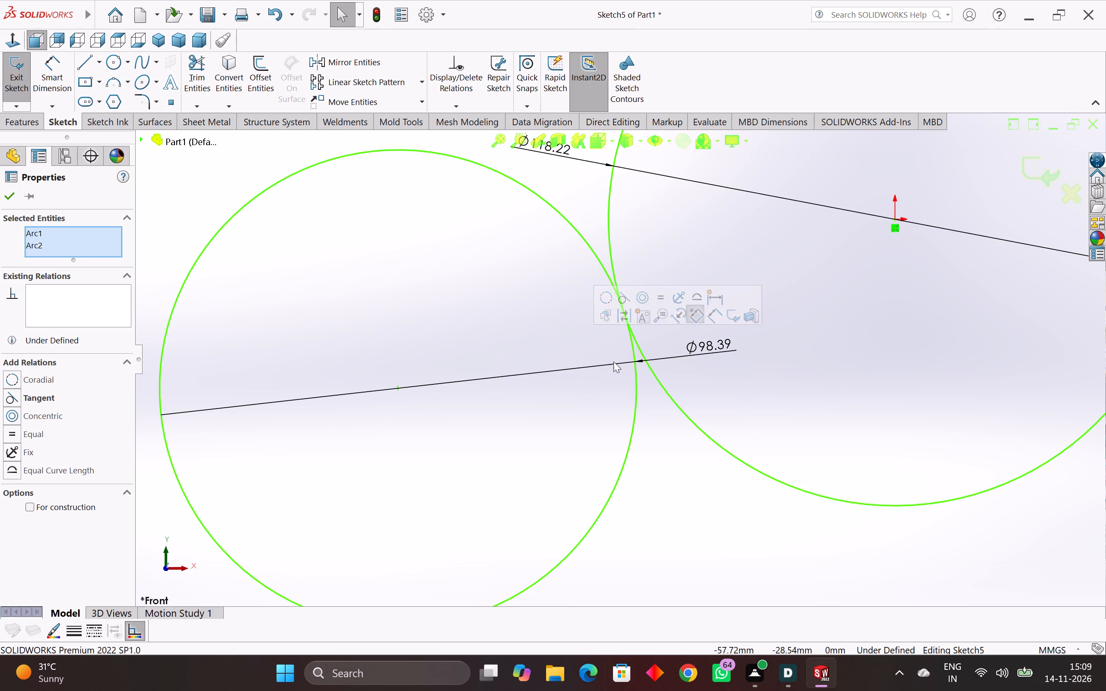
pyautogui.scroll(-4, 690, 545)
pyautogui.middleClick(690, 545)
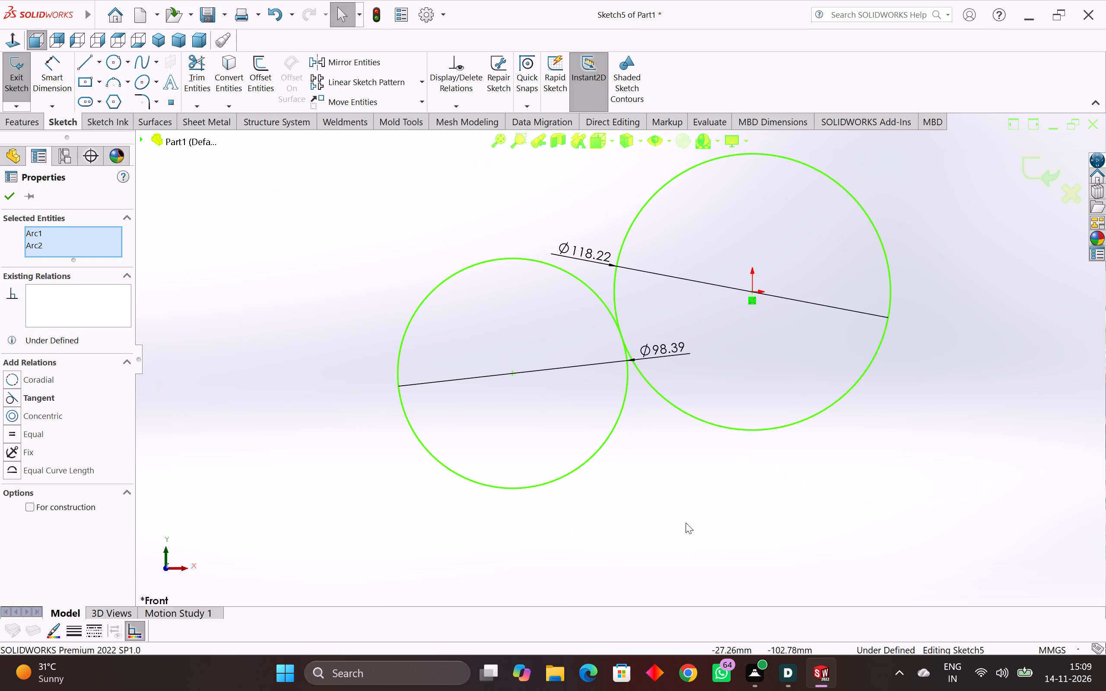
pyautogui.click(671, 491)
pyautogui.scroll(4, 626, 391)
pyautogui.scroll(4, 619, 277)
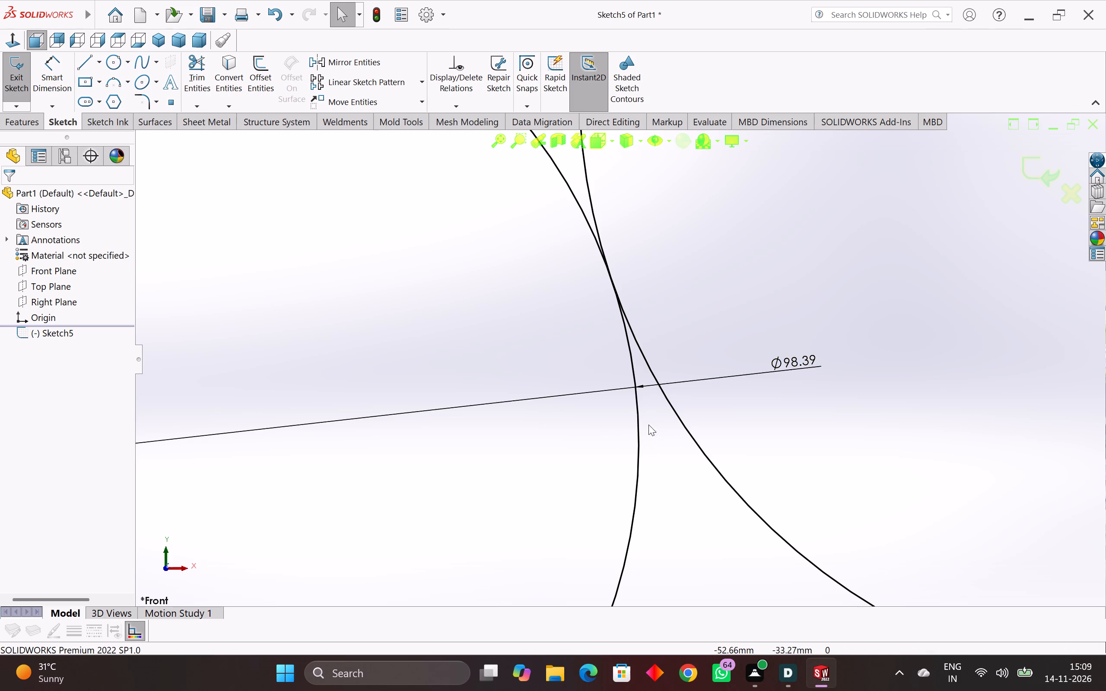
pyautogui.scroll(2, 652, 412)
pyautogui.scroll(-3, 655, 379)
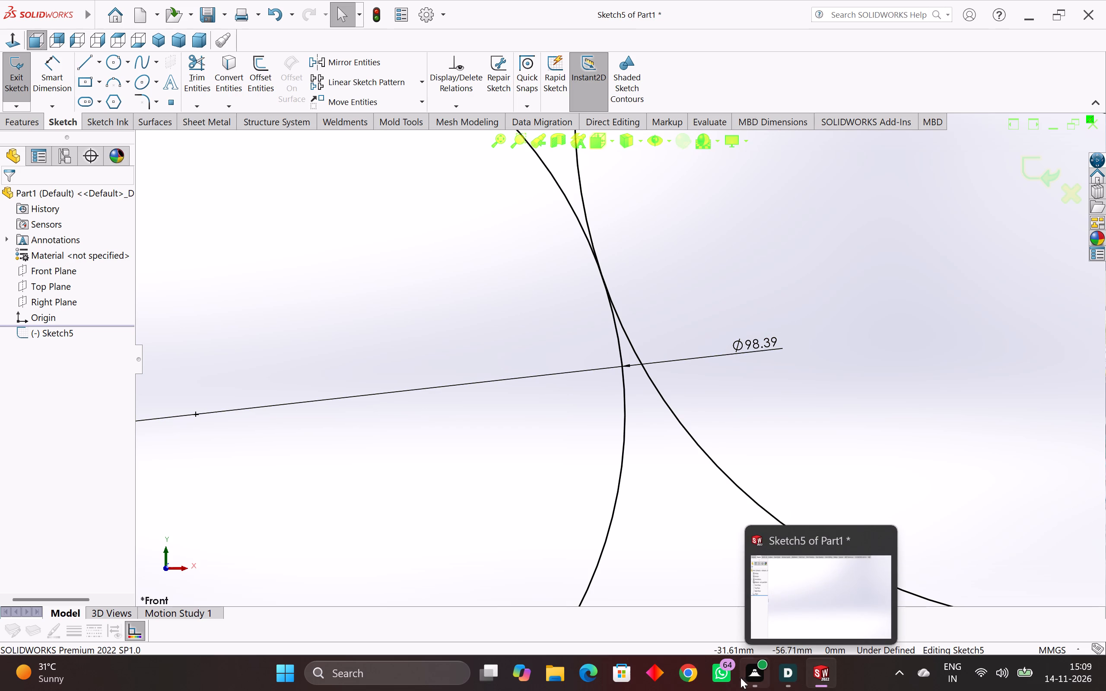
pyautogui.scroll(-4, 684, 460)
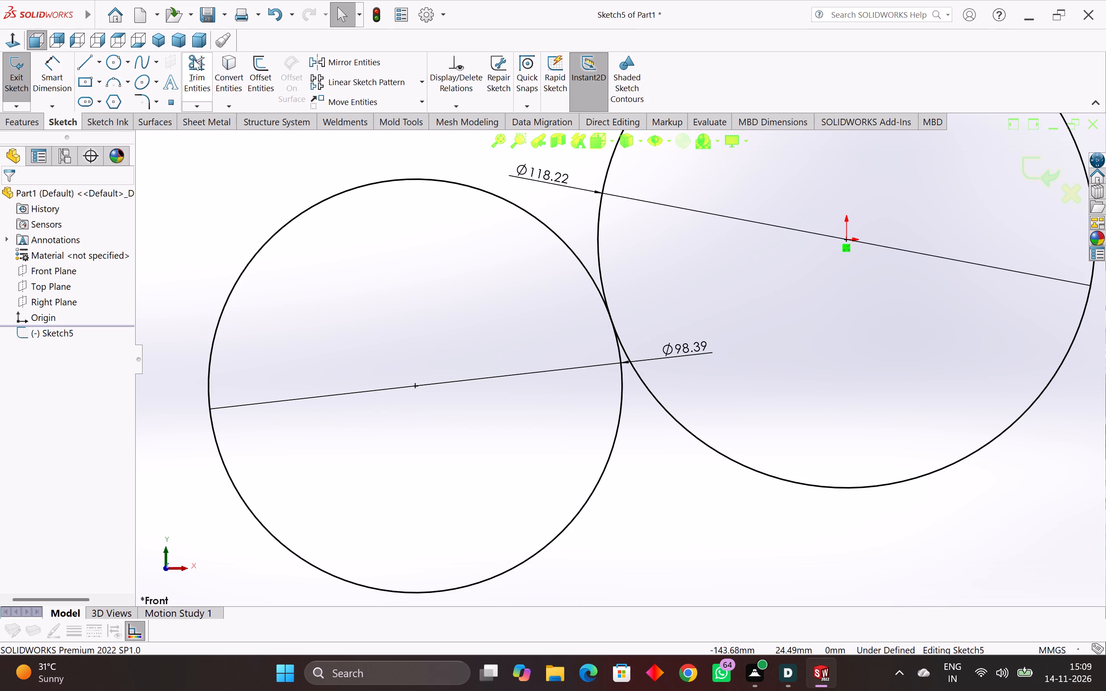
# Add an aligned dimension between the centres of the two circles and set it to 80 mm.
pyautogui.click(54, 68)
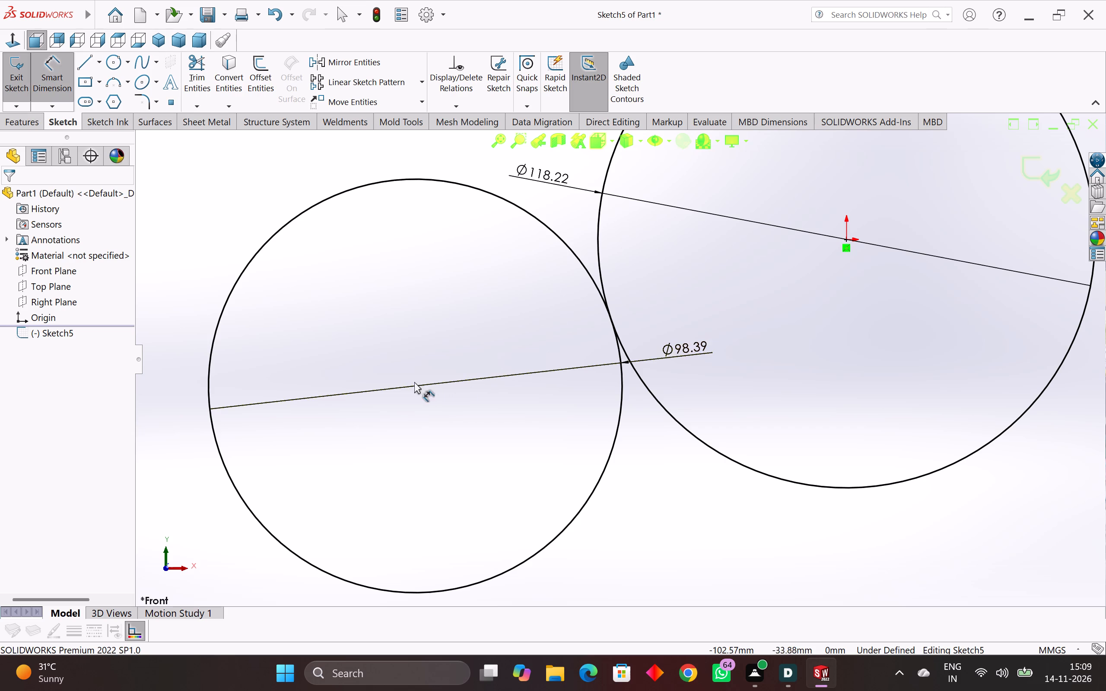
pyautogui.click(415, 388)
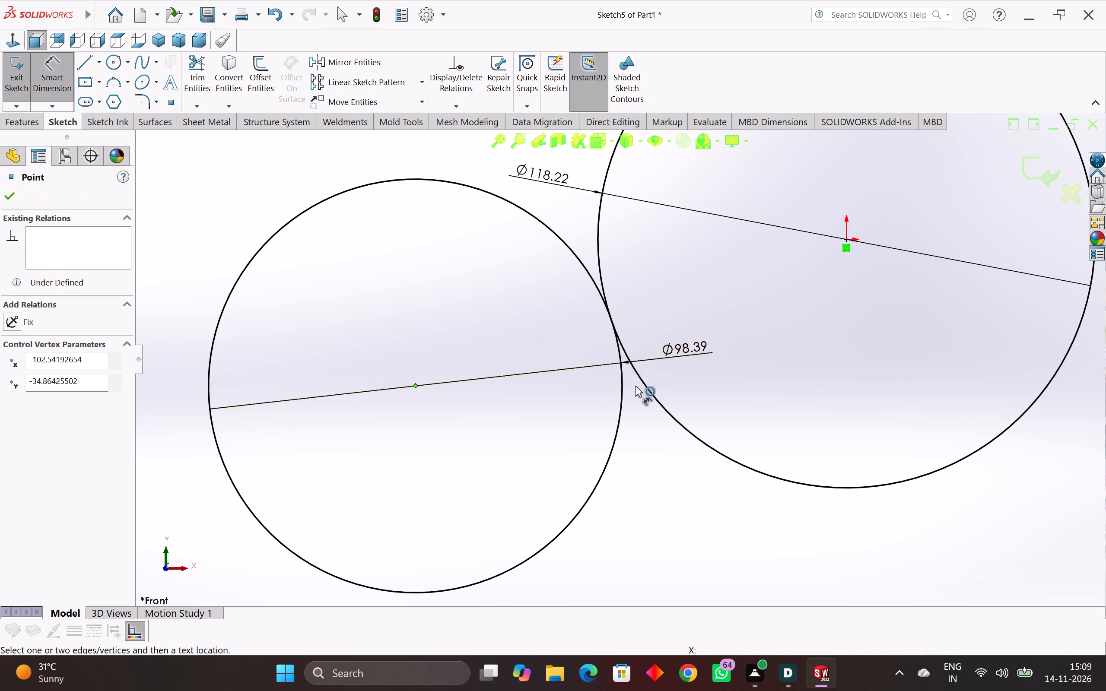
pyautogui.click(847, 240)
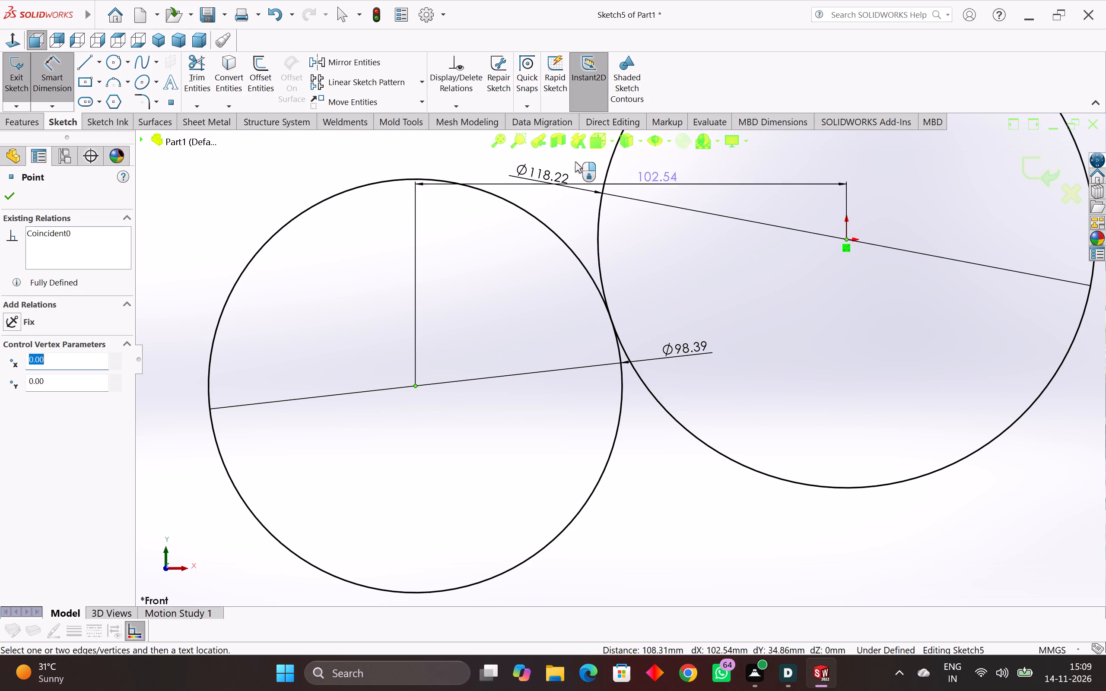
pyautogui.scroll(-3, 429, 214)
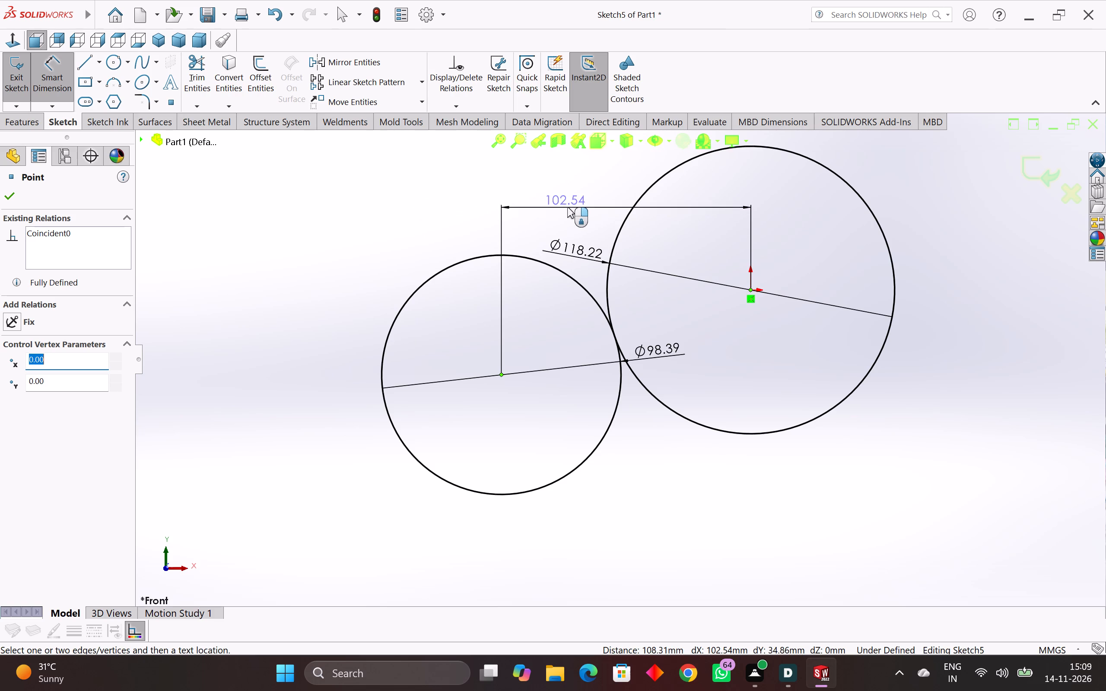
pyautogui.scroll(-1, 459, 189)
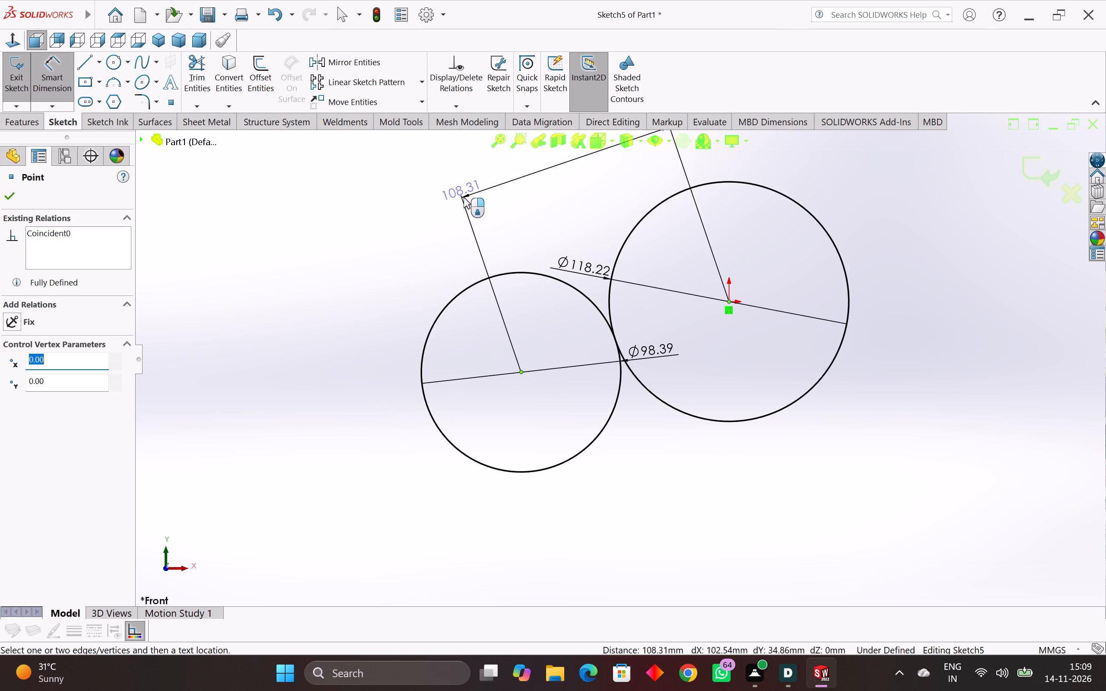
pyautogui.click(461, 226)
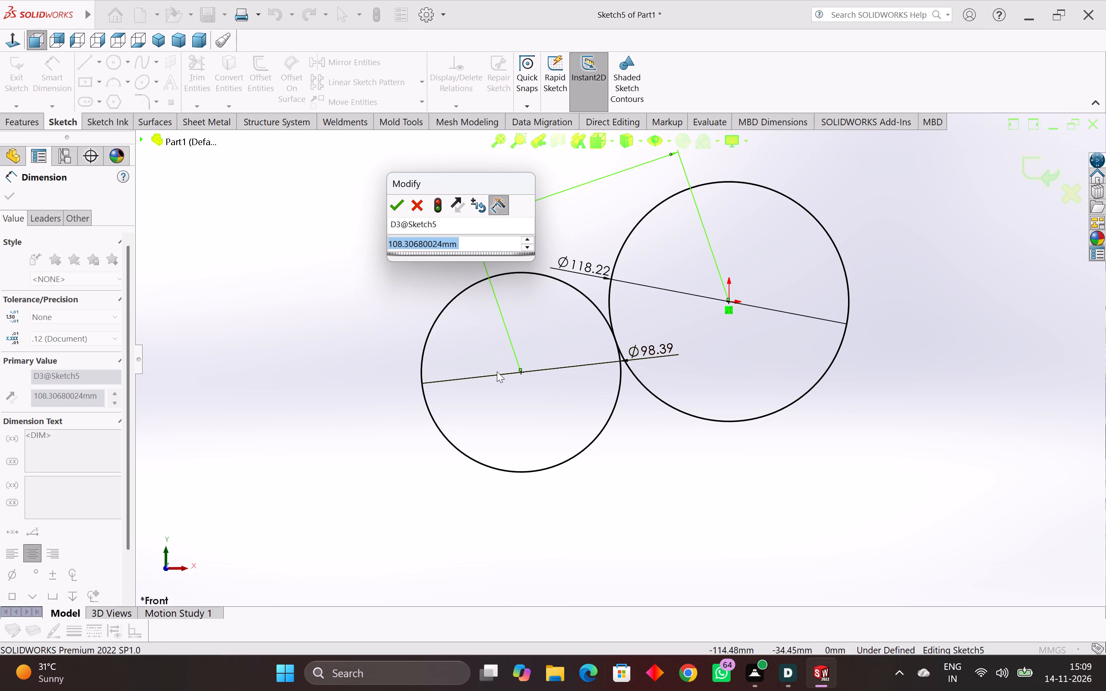
pyautogui.write('80')
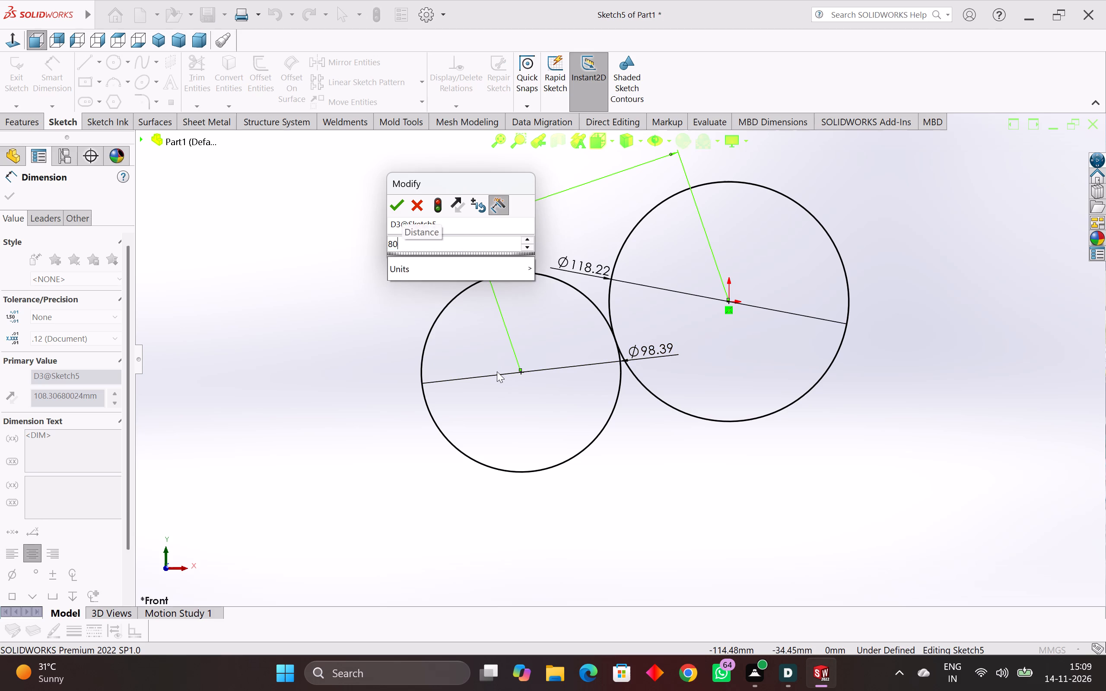
pyautogui.press('Return')
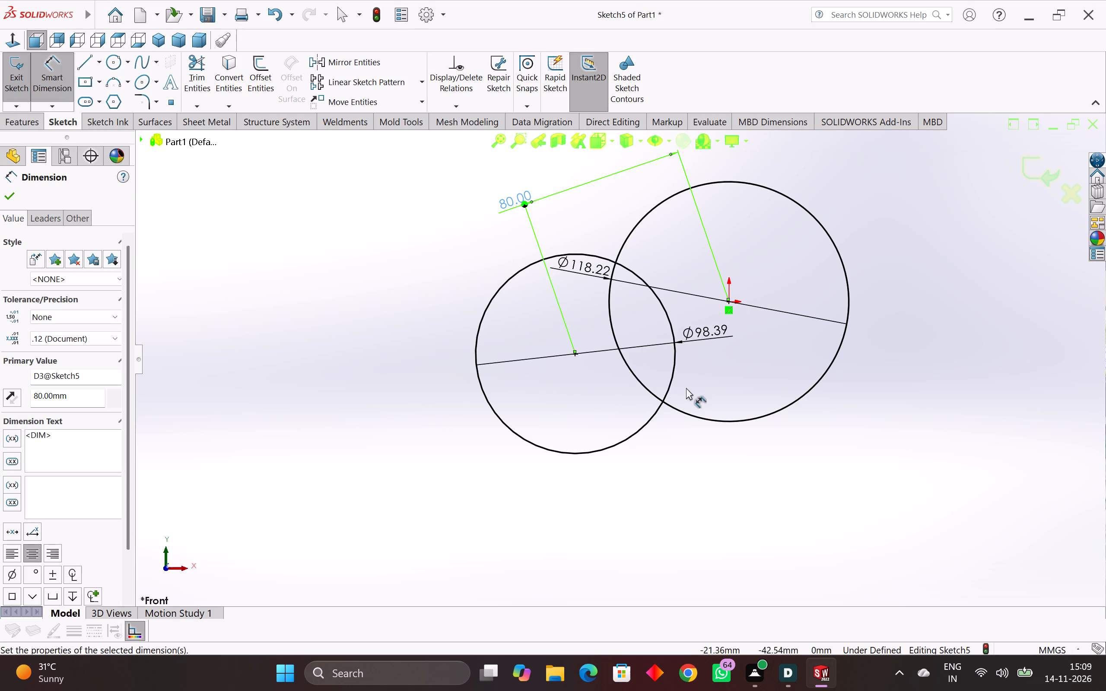
# Set the diameters of the circle at the origin and the lower-left circle to 100 mm each.
pyautogui.doubleClick(584, 273)
pyautogui.moveTo(610, 265); pyautogui.dragTo(522, 282)
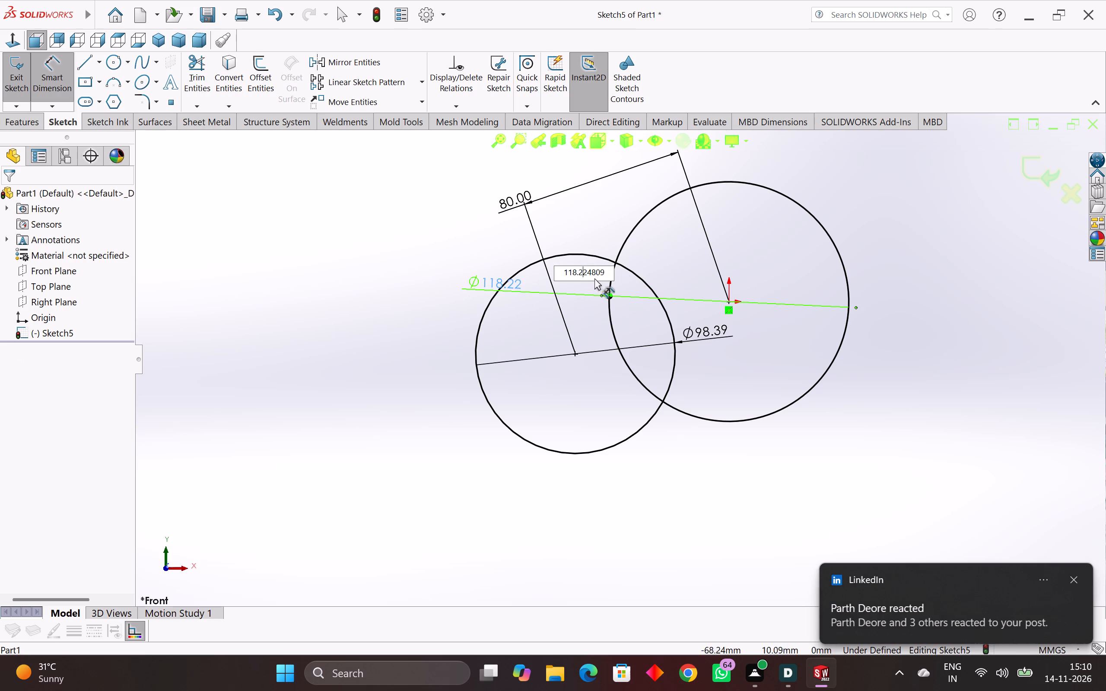
pyautogui.moveTo(606, 270); pyautogui.dragTo(530, 280)
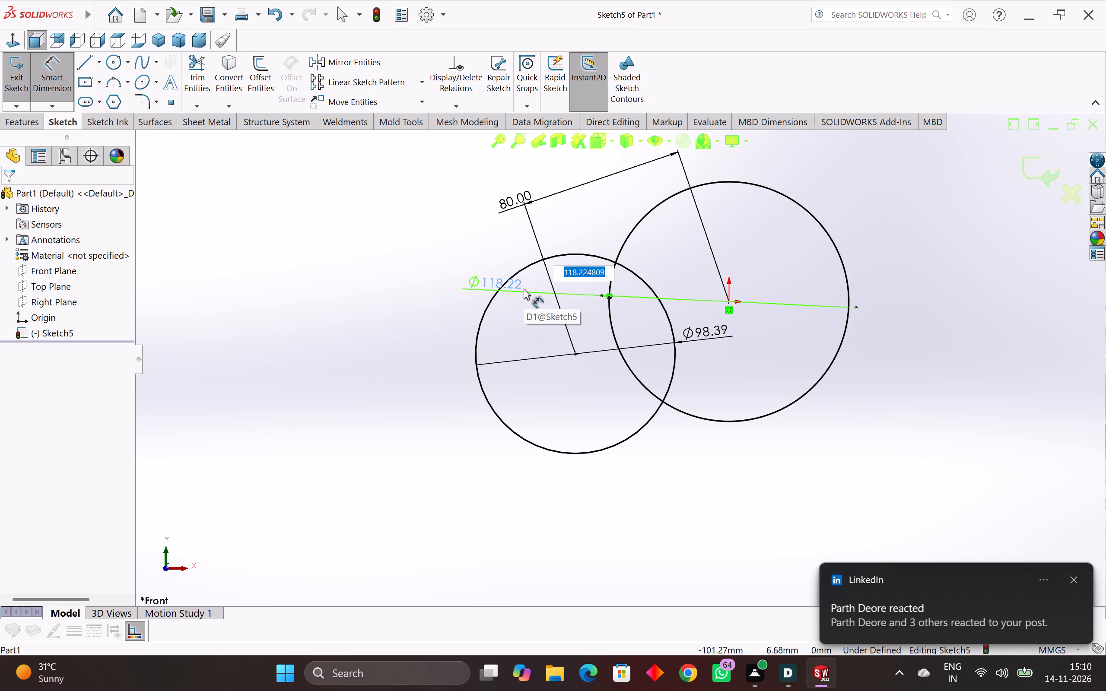
pyautogui.write('100')
pyautogui.press('Return')
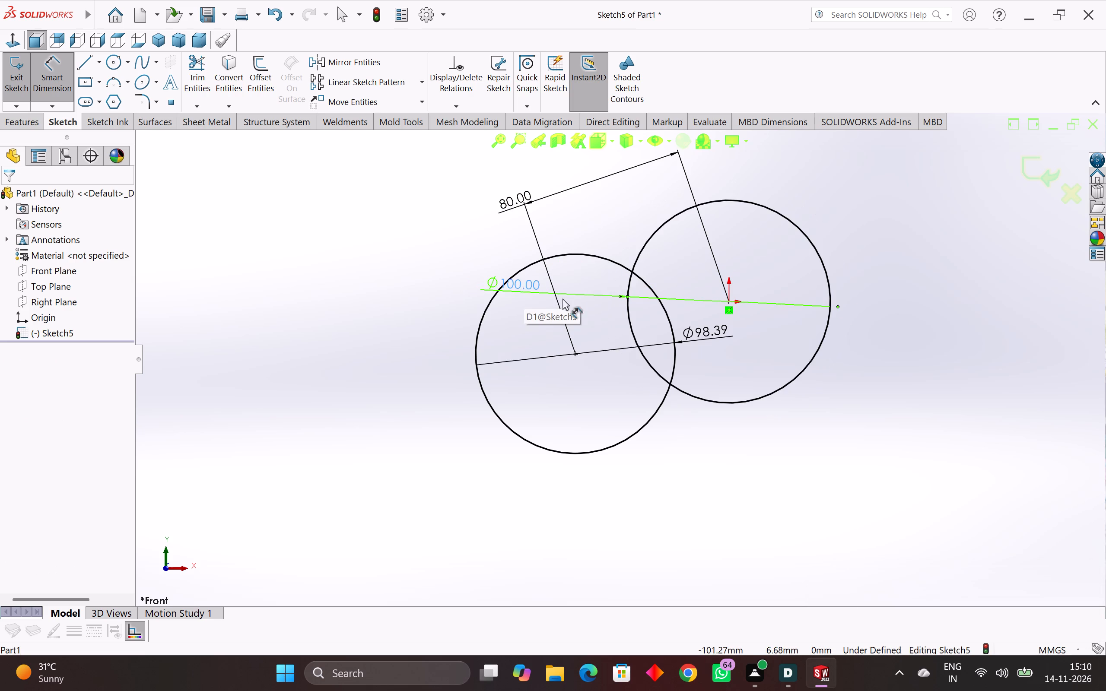
pyautogui.doubleClick(702, 327)
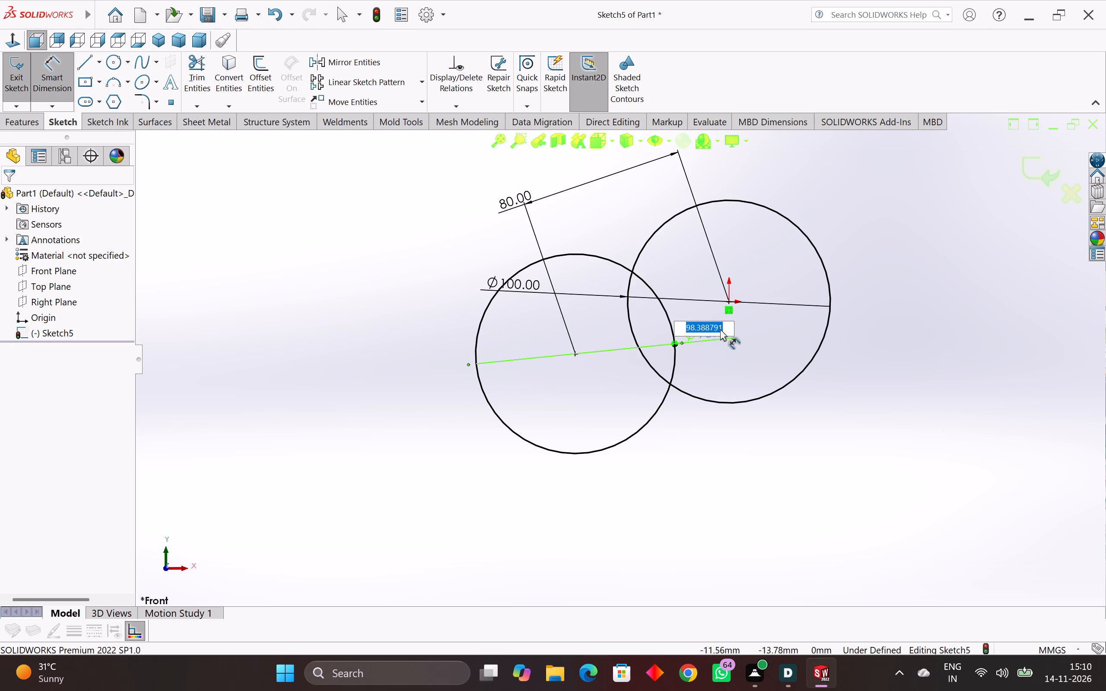
pyautogui.write('100')
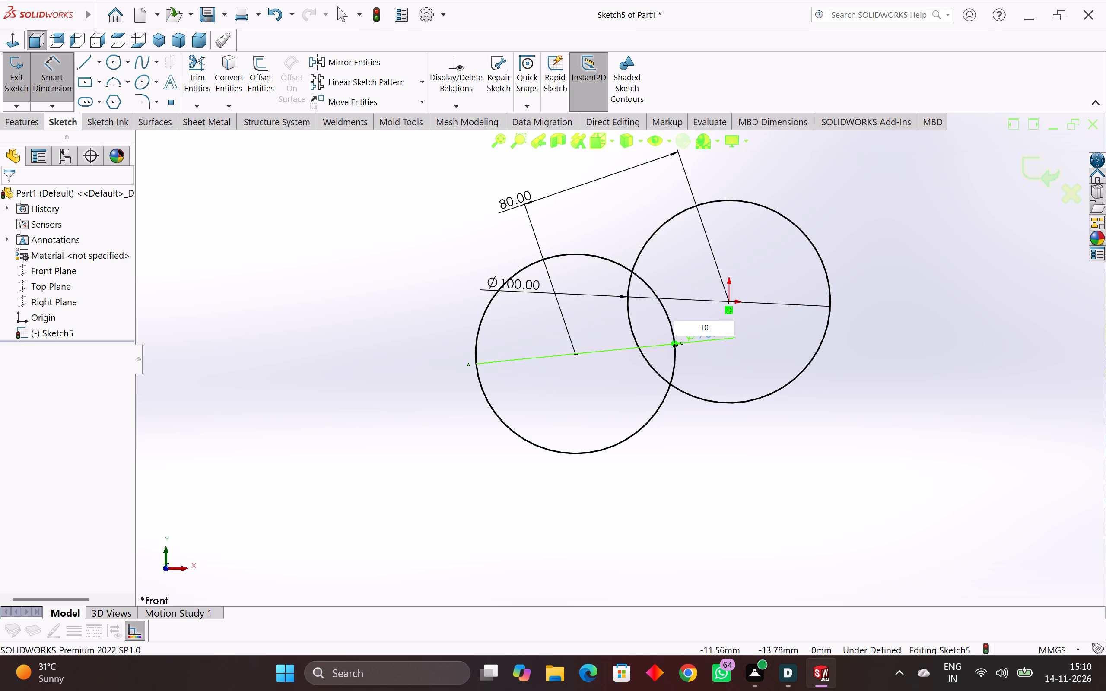
pyautogui.press('Return')
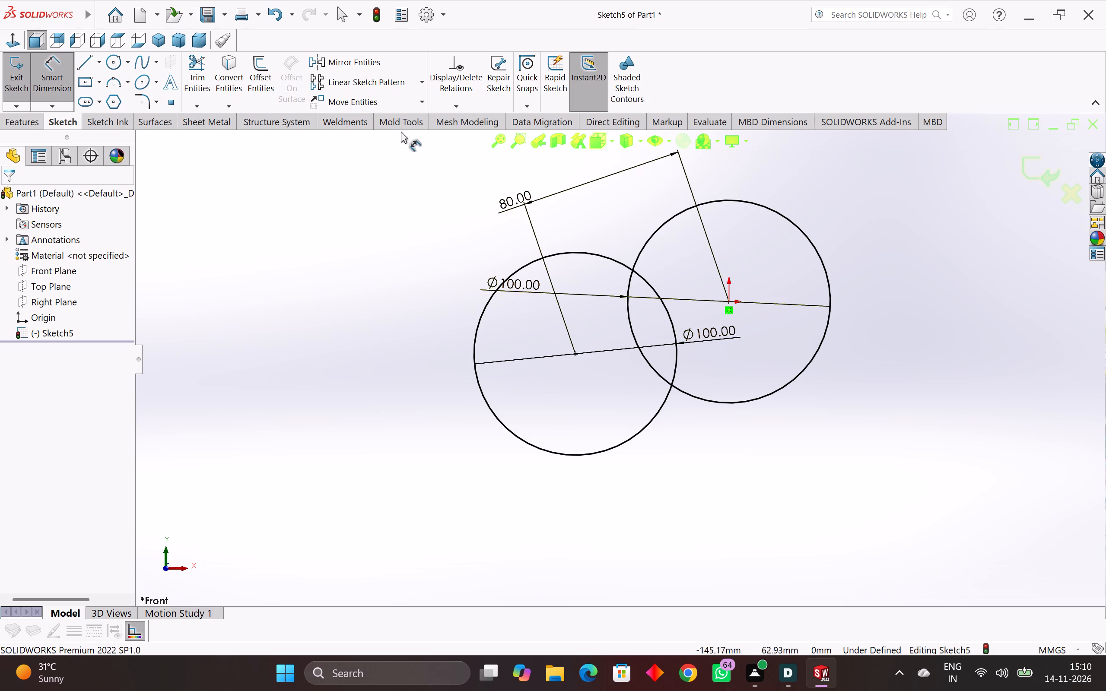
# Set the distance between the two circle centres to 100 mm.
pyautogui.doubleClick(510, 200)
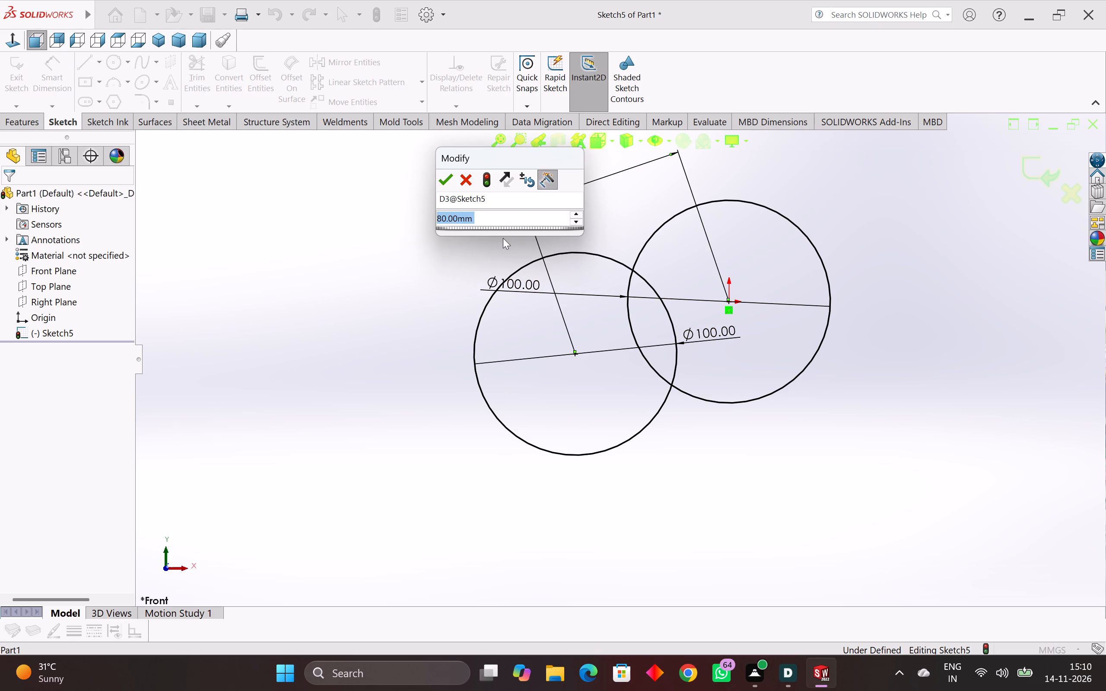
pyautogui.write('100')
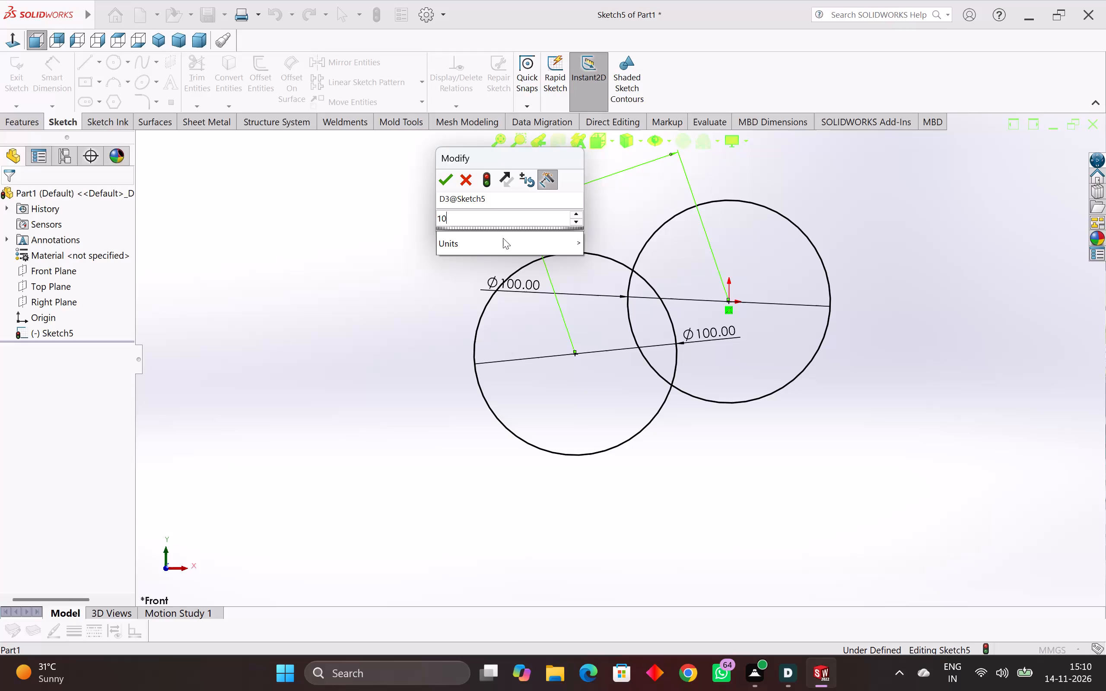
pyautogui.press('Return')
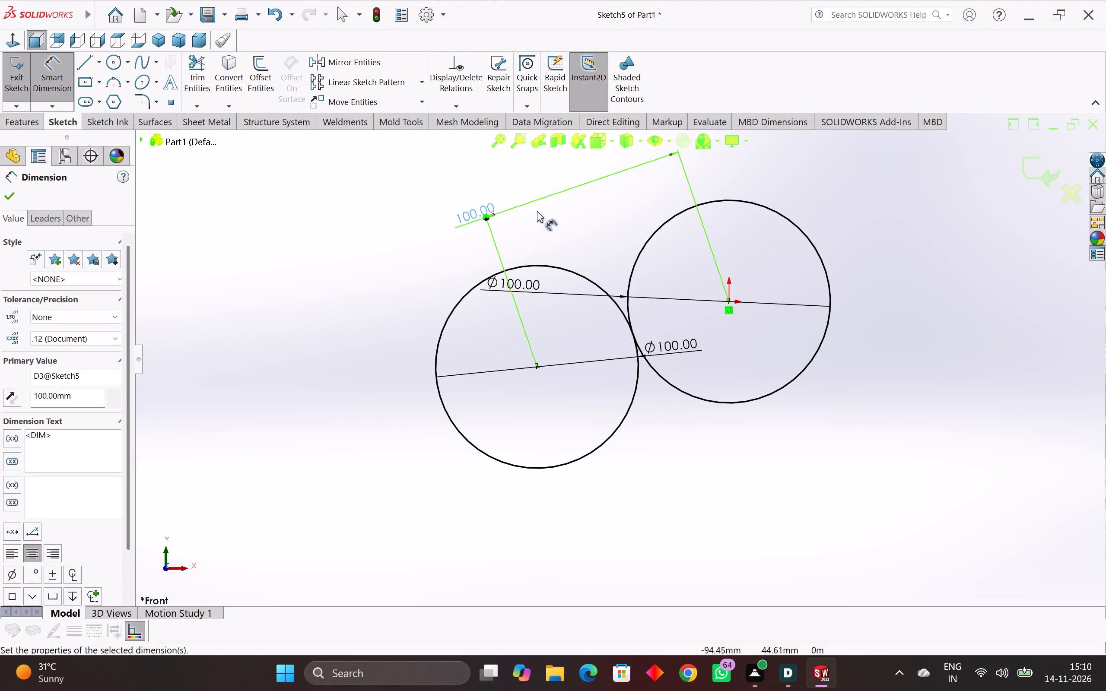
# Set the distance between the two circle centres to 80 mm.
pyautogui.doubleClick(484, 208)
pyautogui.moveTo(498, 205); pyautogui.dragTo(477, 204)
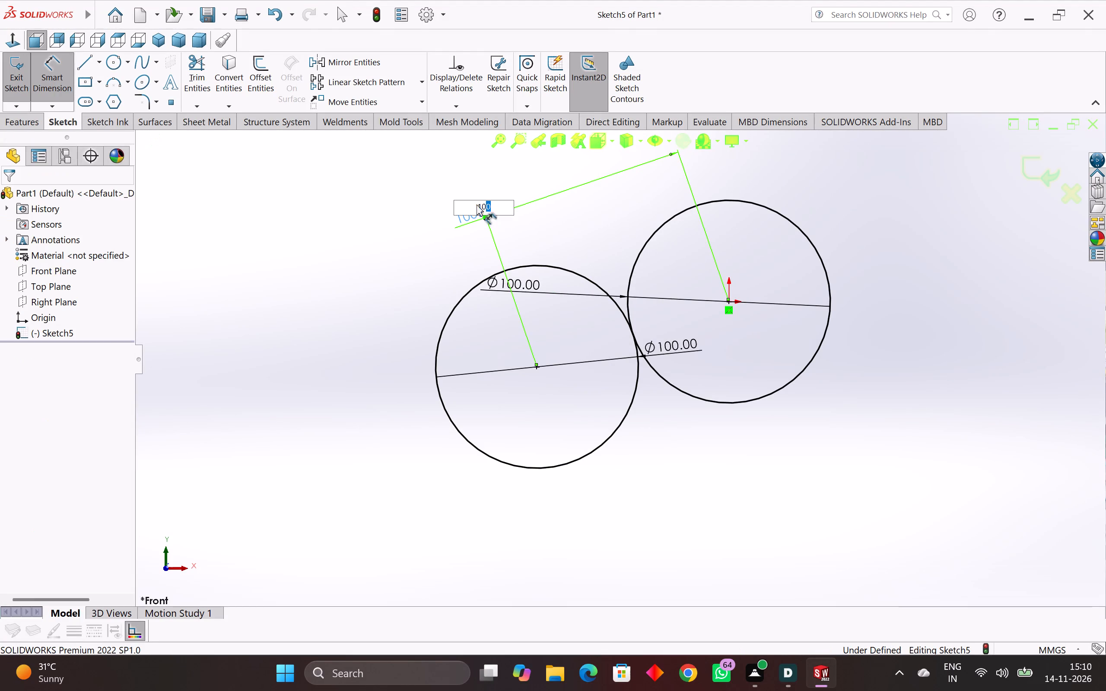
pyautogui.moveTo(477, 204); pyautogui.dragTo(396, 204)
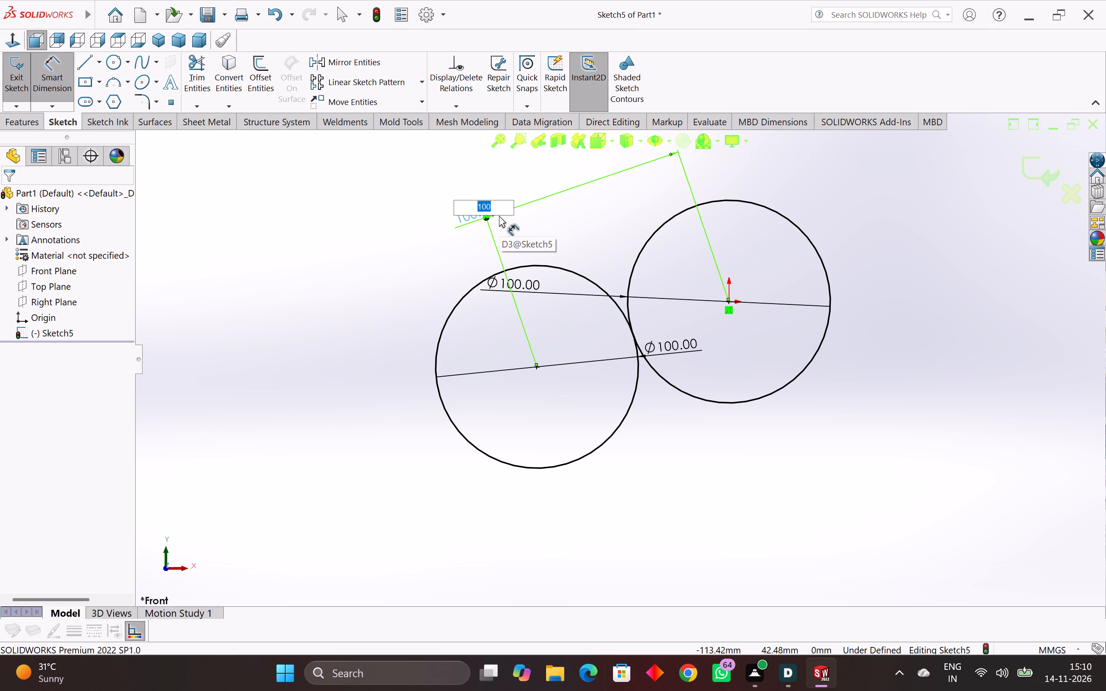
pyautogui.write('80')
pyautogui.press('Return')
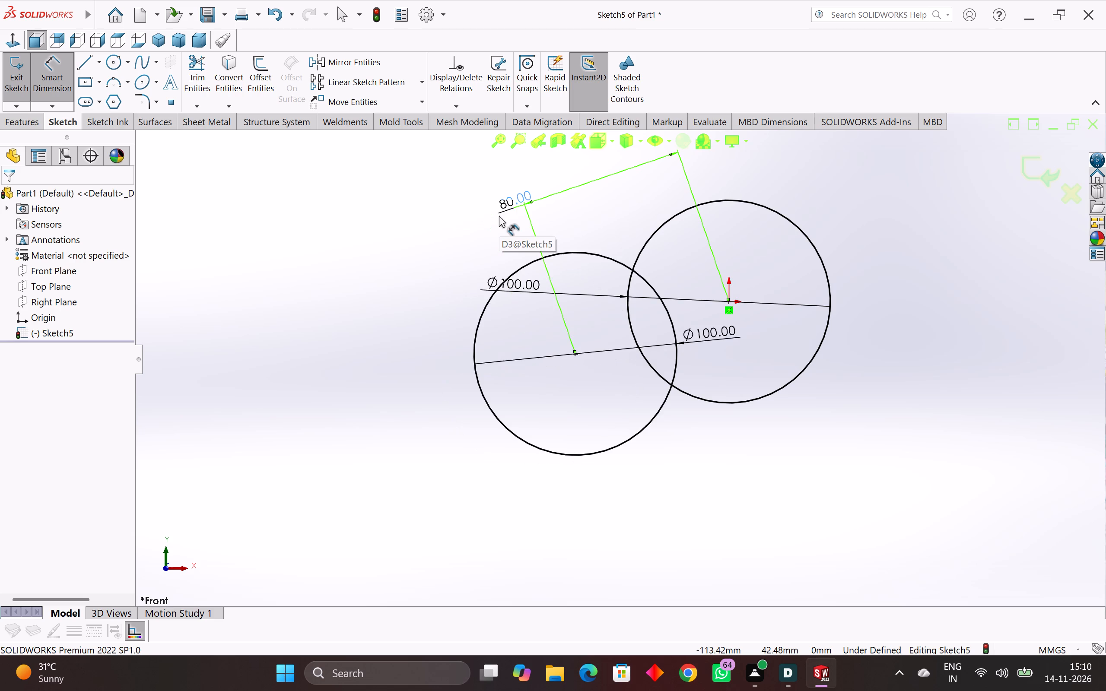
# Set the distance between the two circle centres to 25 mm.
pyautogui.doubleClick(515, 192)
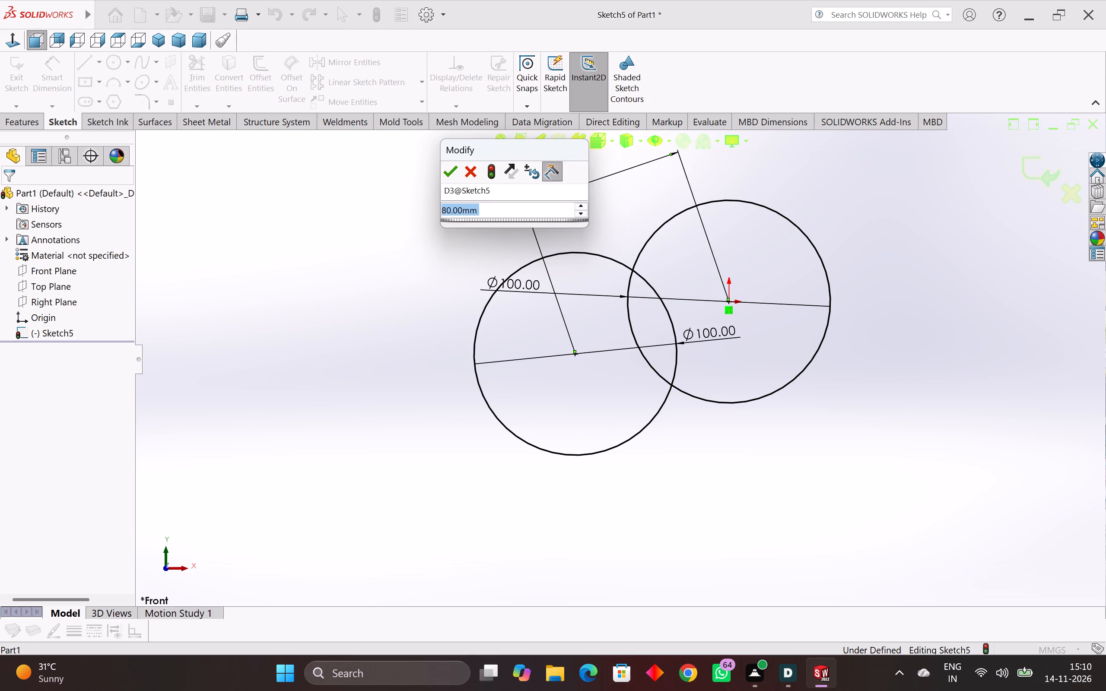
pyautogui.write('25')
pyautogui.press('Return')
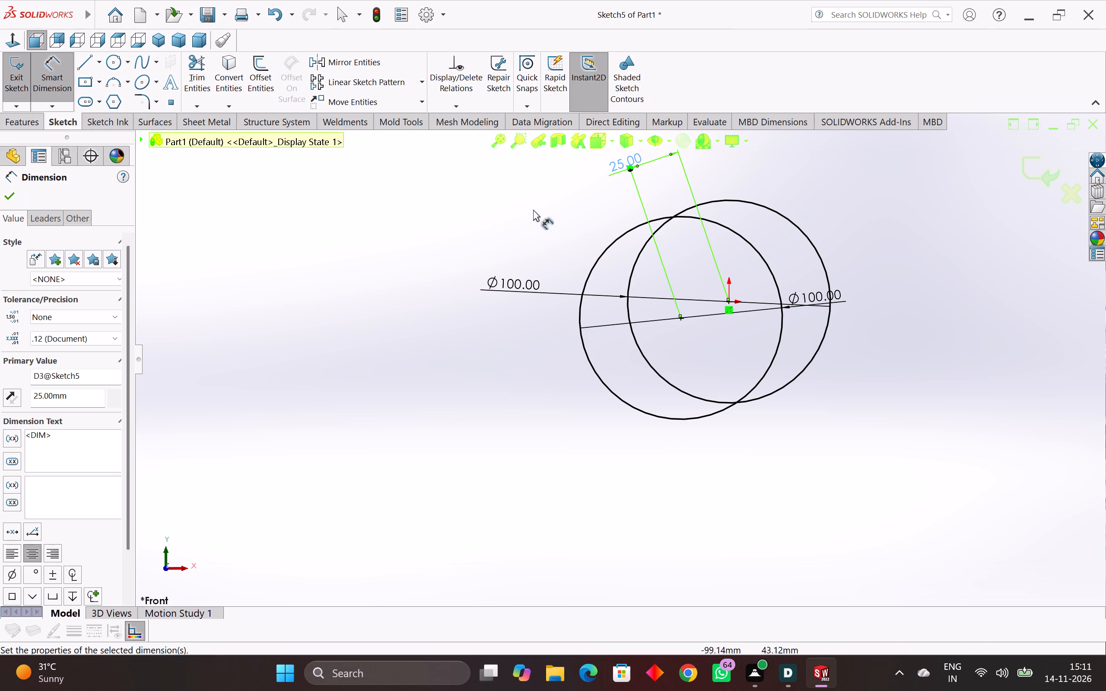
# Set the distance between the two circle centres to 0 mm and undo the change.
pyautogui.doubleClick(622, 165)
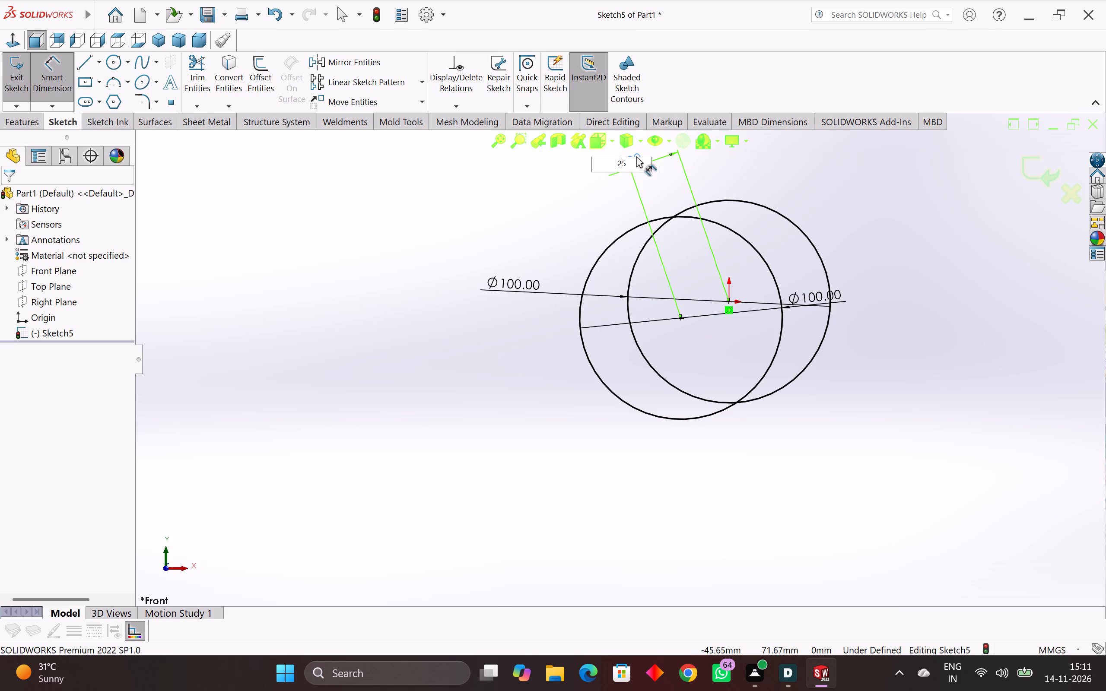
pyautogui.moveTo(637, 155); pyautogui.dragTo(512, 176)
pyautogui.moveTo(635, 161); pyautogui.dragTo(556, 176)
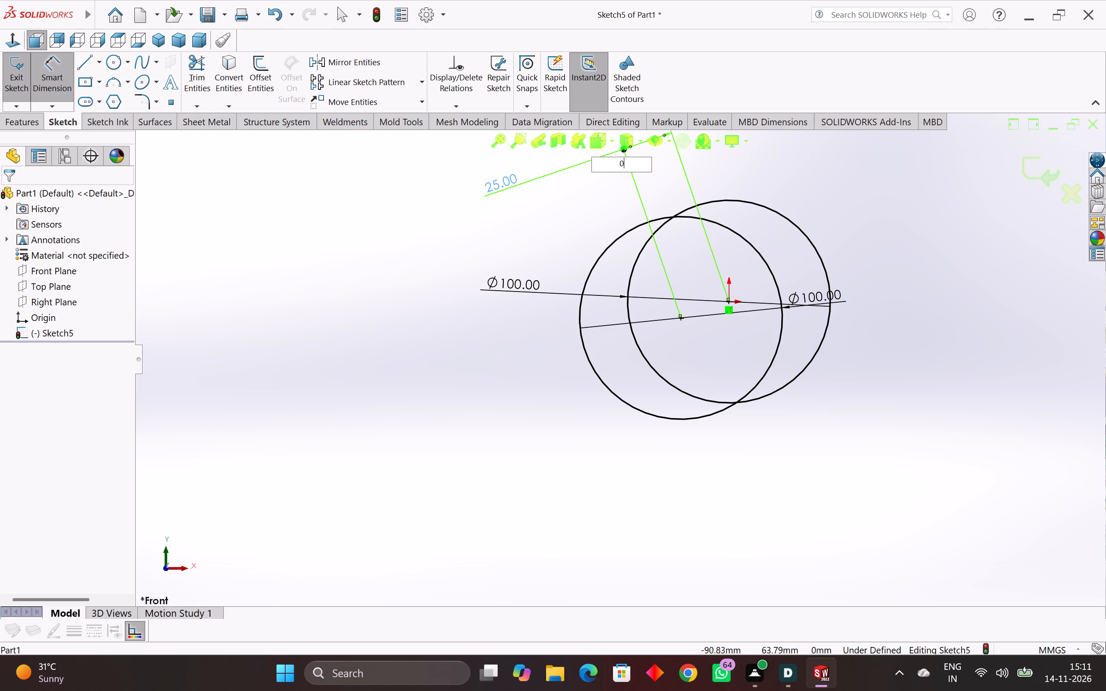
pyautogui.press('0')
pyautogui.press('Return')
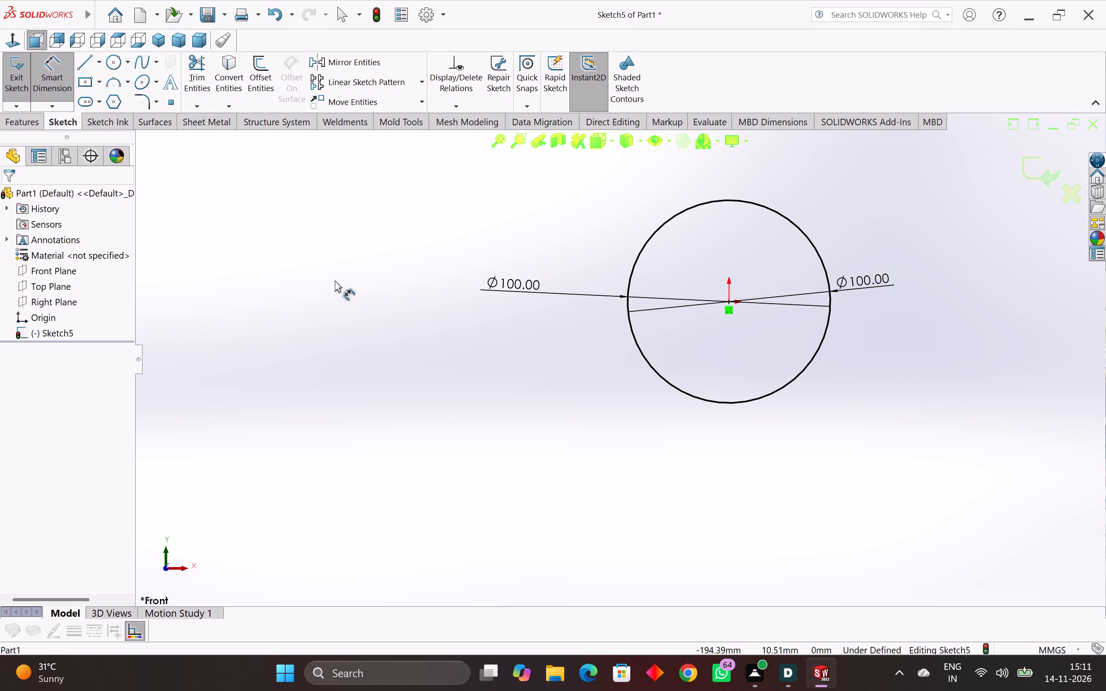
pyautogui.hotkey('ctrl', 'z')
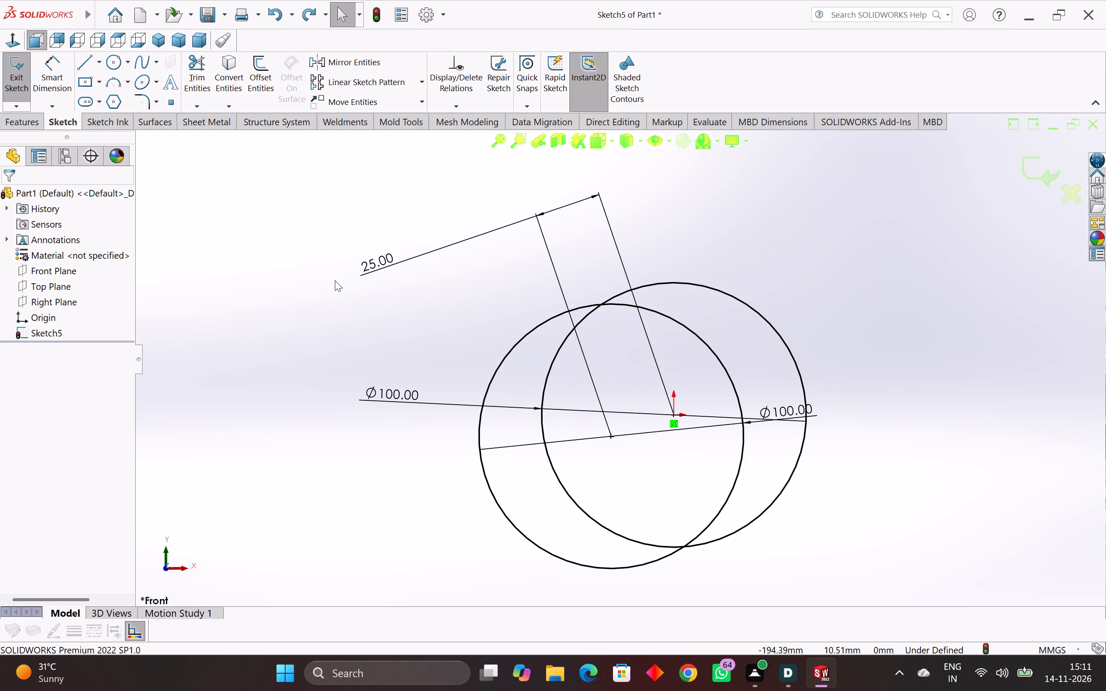
# Set the distance between the two circle centres to 50 mm and clear the selection.
pyautogui.doubleClick(385, 265)
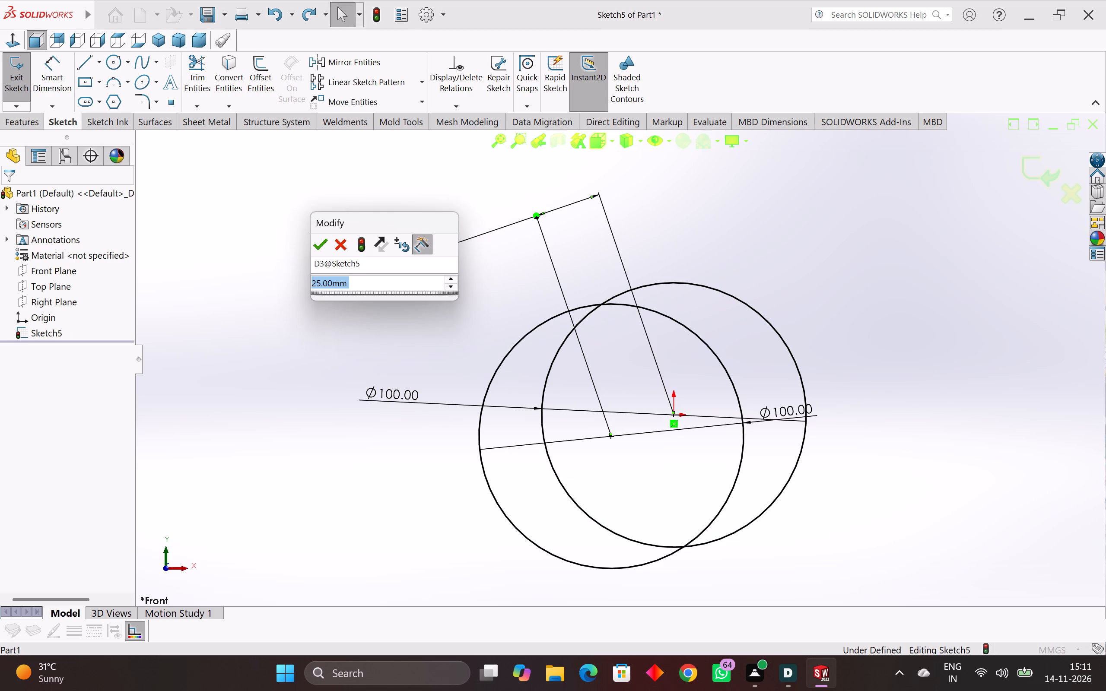
pyautogui.write('50')
pyautogui.press('Return')
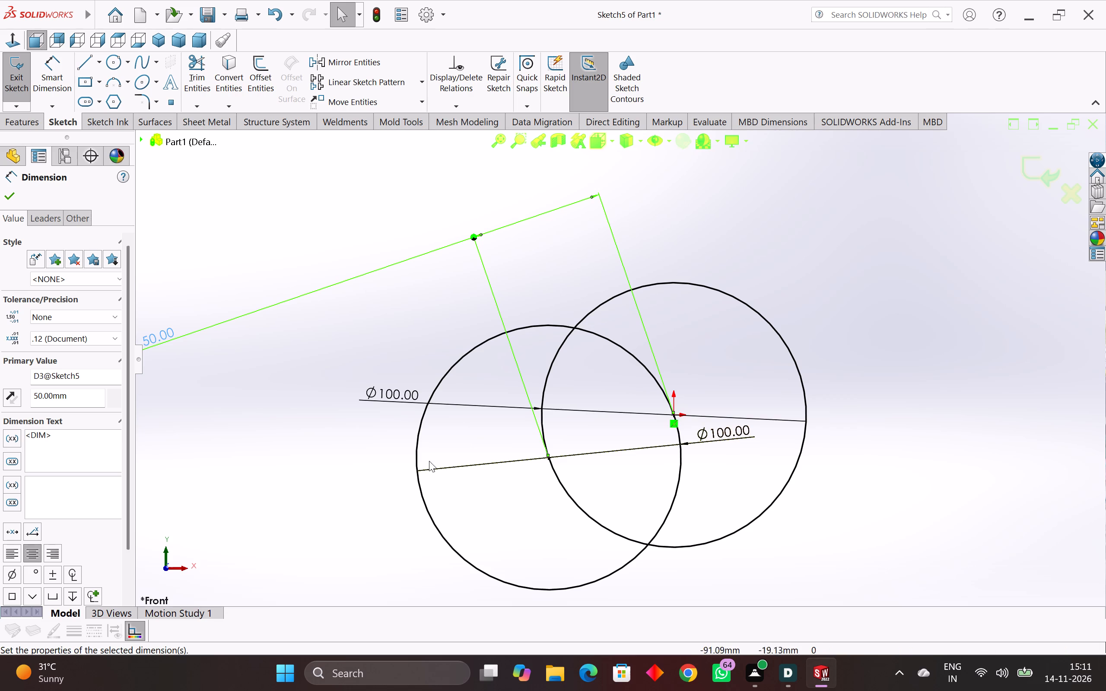
pyautogui.click(348, 237)
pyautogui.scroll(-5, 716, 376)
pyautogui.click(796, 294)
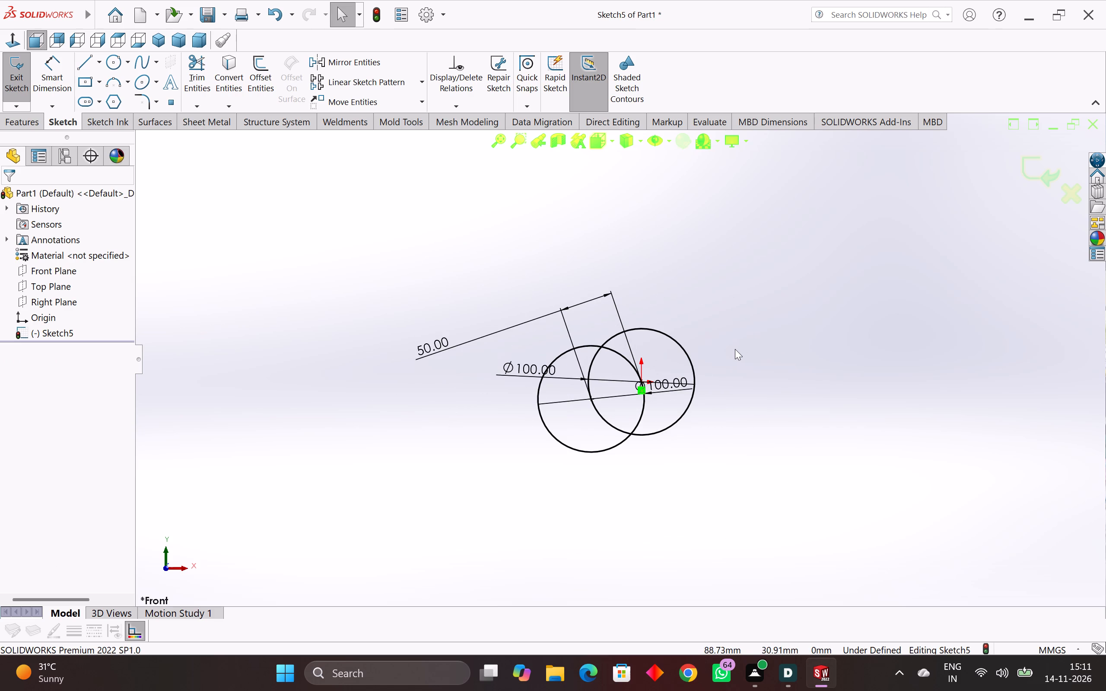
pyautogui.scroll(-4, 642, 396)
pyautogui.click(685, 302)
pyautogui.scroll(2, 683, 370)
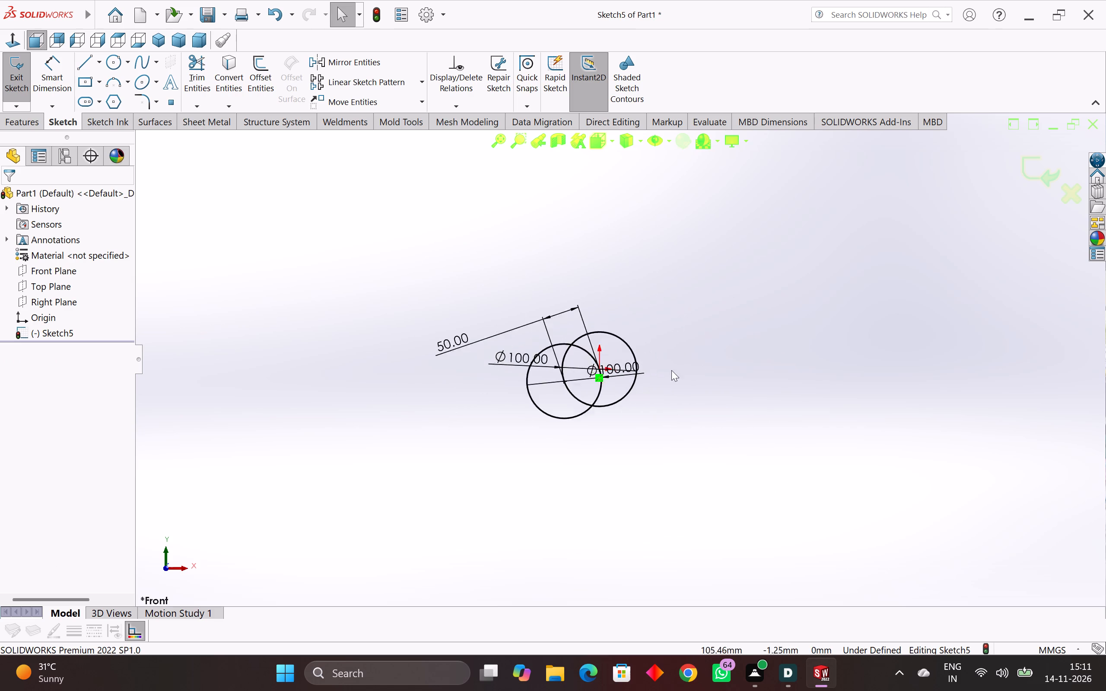
# Trim away the two inner arcs where the circles overlap, using Trim to closest, leaving a single joined outline.
pyautogui.scroll(2, 671, 370)
pyautogui.scroll(8, 566, 380)
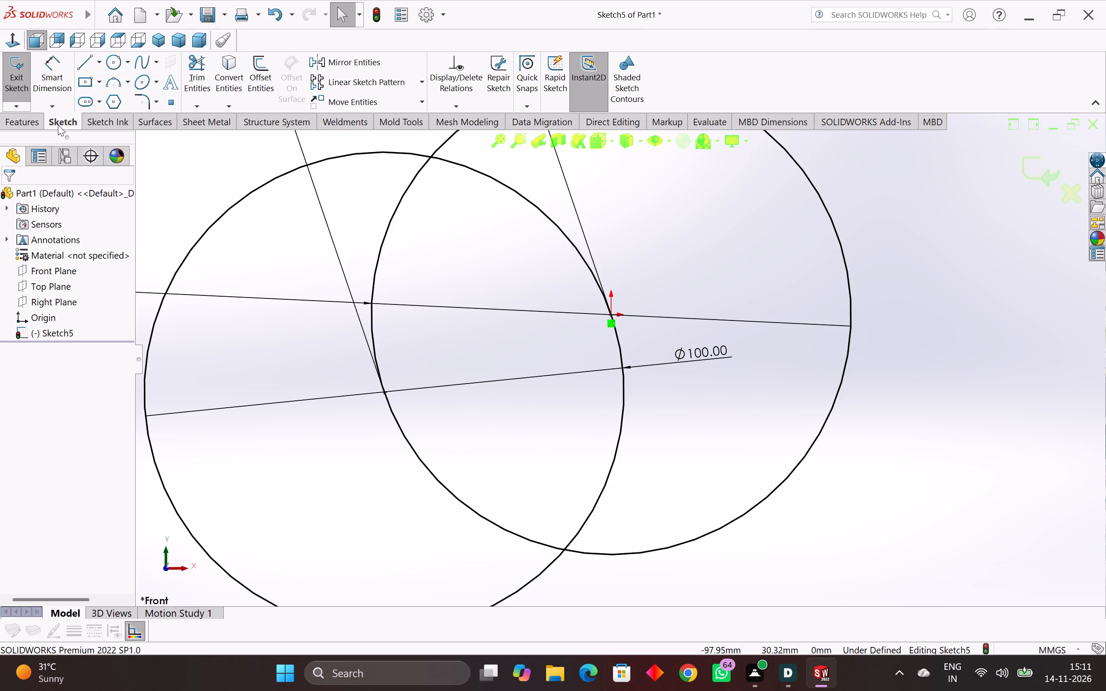
pyautogui.click(200, 62)
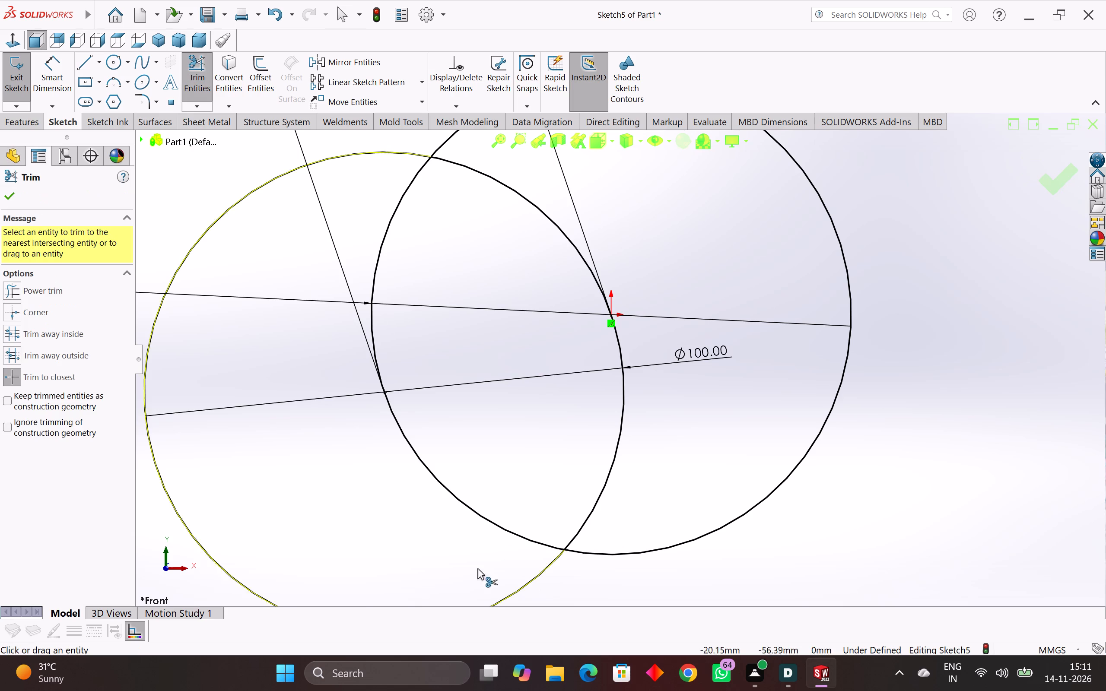
pyautogui.click(585, 262)
pyautogui.scroll(-2, 604, 485)
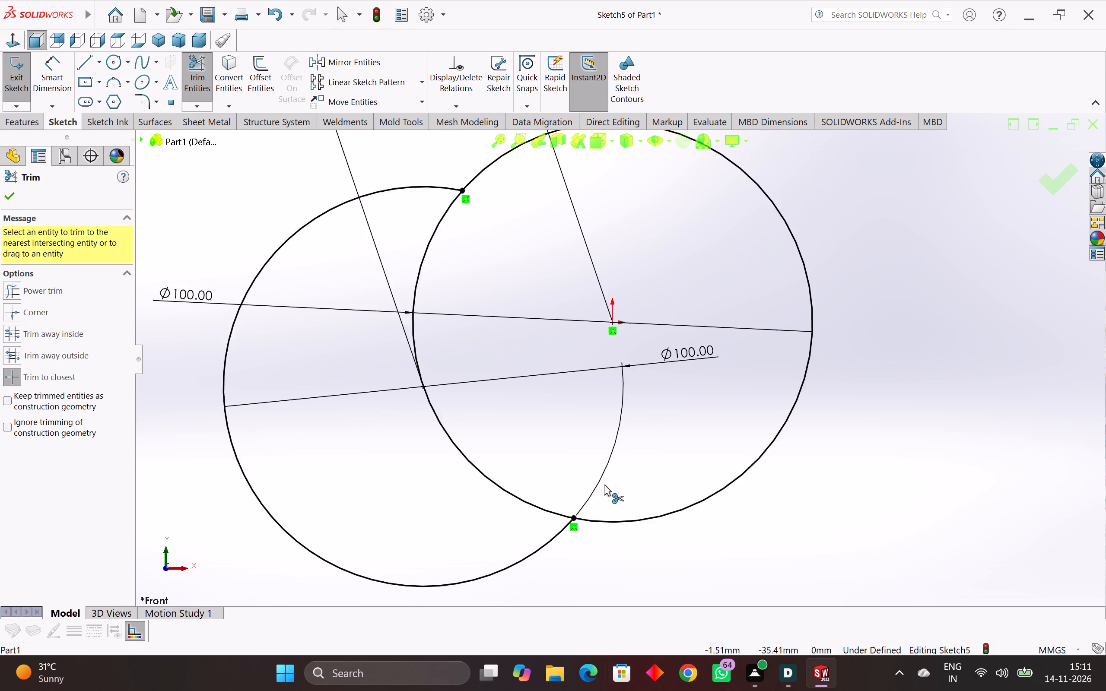
pyautogui.scroll(-2, 604, 485)
pyautogui.click(514, 285)
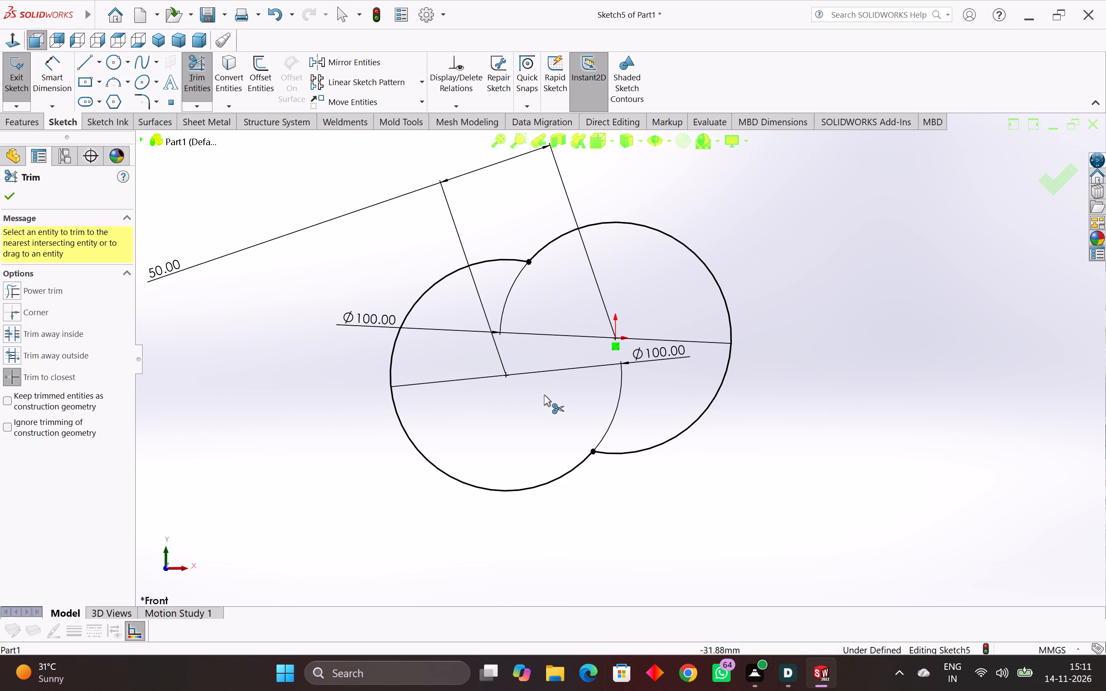
pyautogui.click(510, 288)
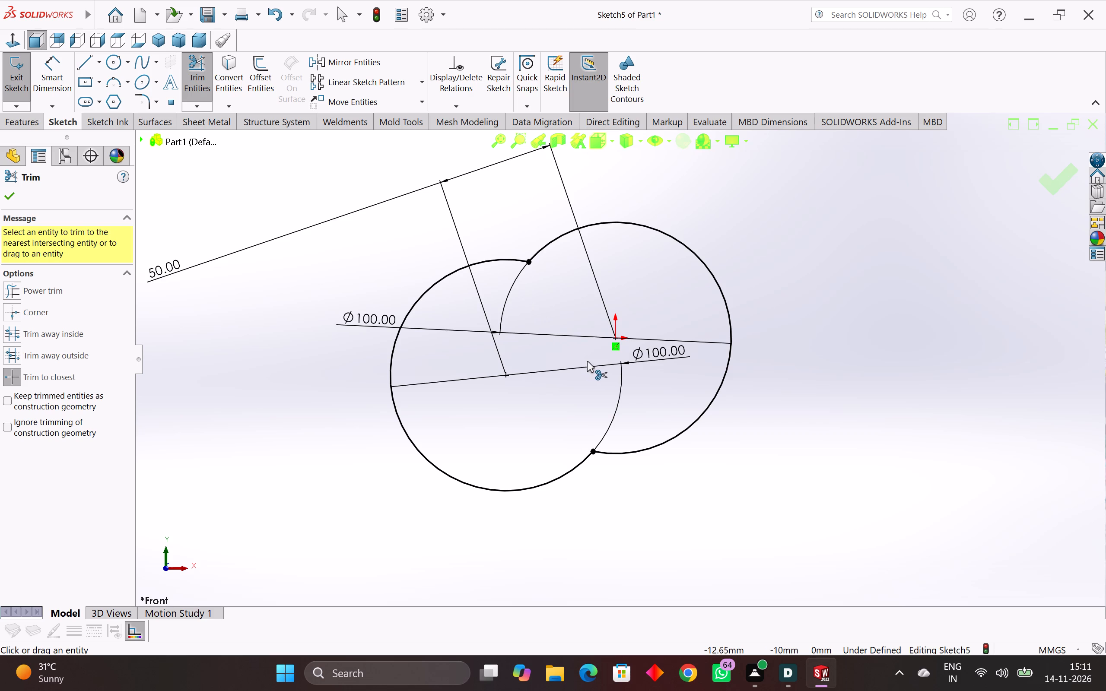
pyautogui.click(312, 263)
pyautogui.click(6, 198)
# Move both 100 mm diameter dimensions outside the outline, one below the outer arc and one above the origin-centred arc.
pyautogui.scroll(-1, 352, 357)
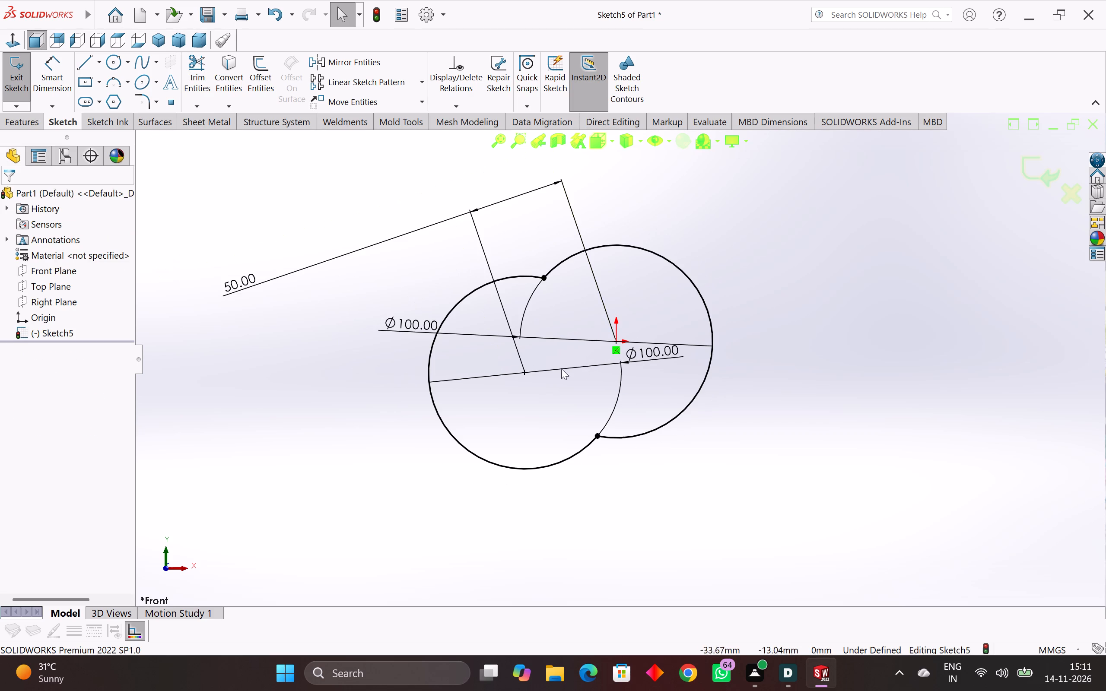
pyautogui.moveTo(665, 358); pyautogui.dragTo(582, 595)
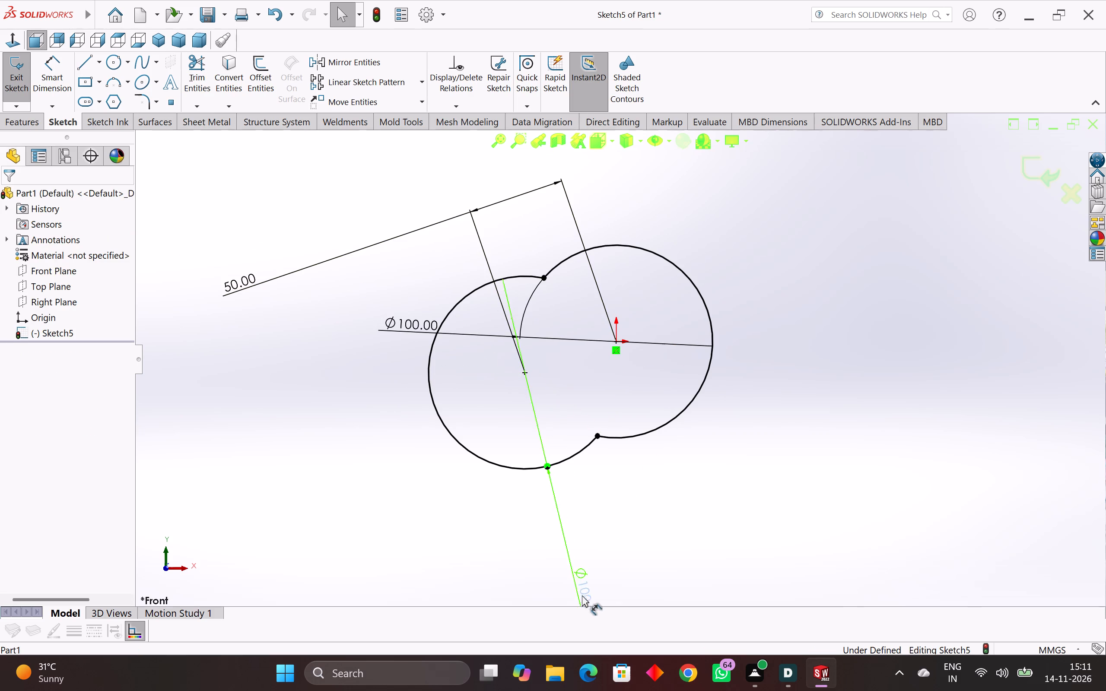
pyautogui.moveTo(582, 595); pyautogui.dragTo(525, 599)
pyautogui.moveTo(381, 328); pyautogui.dragTo(445, 269)
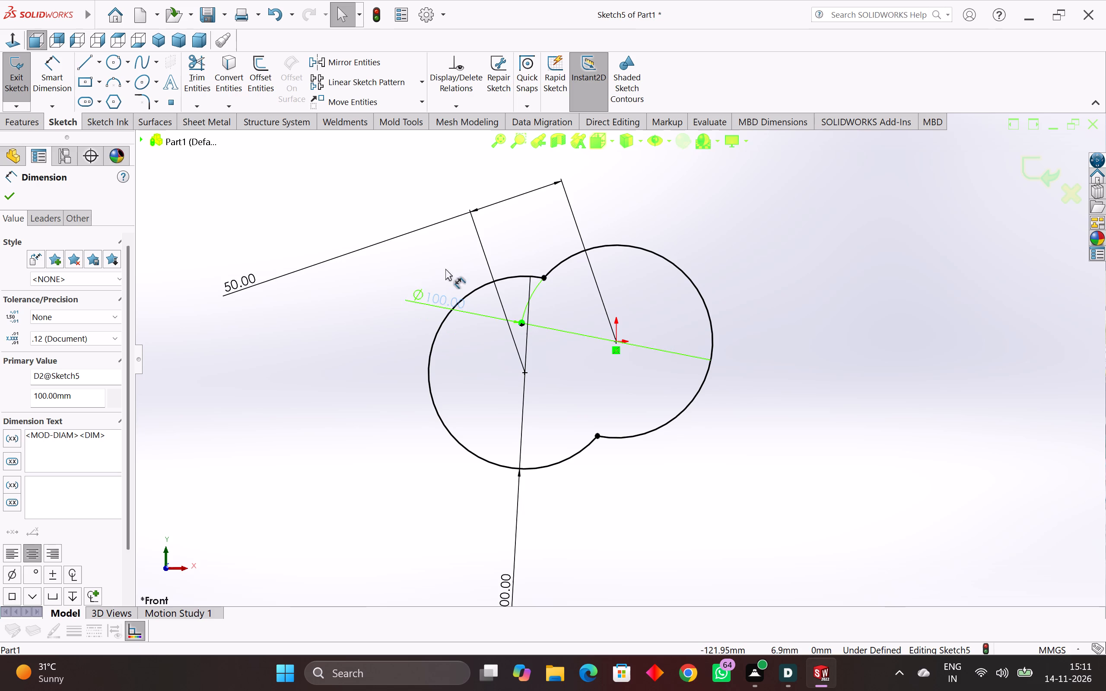
pyautogui.moveTo(445, 269); pyautogui.dragTo(658, 204)
pyautogui.click(799, 262)
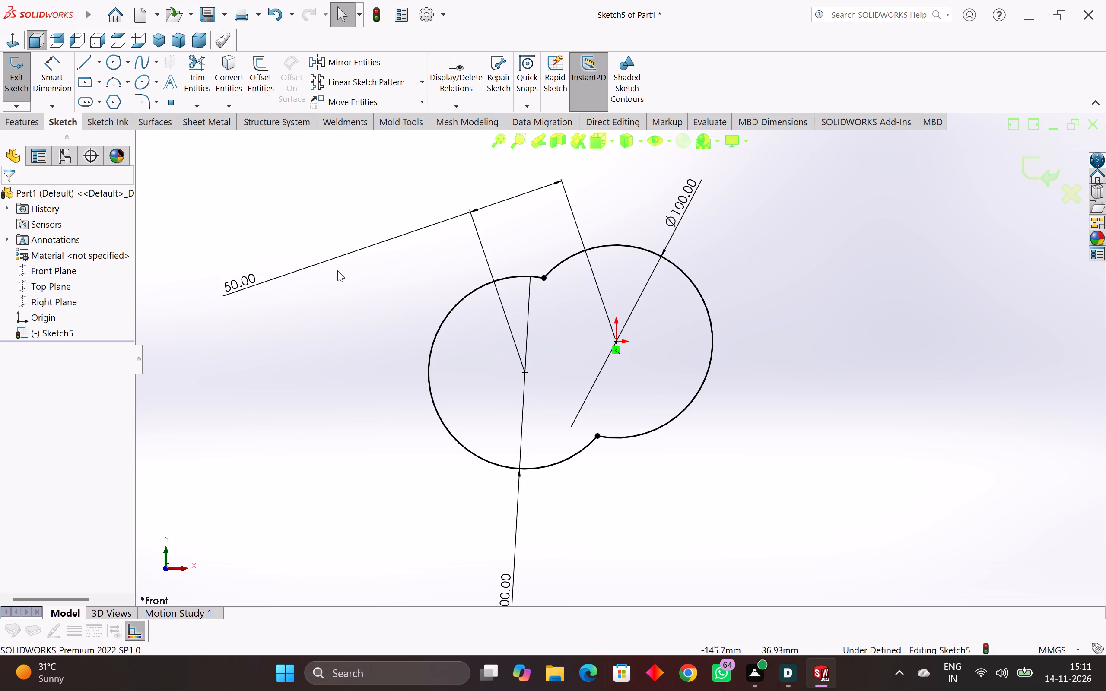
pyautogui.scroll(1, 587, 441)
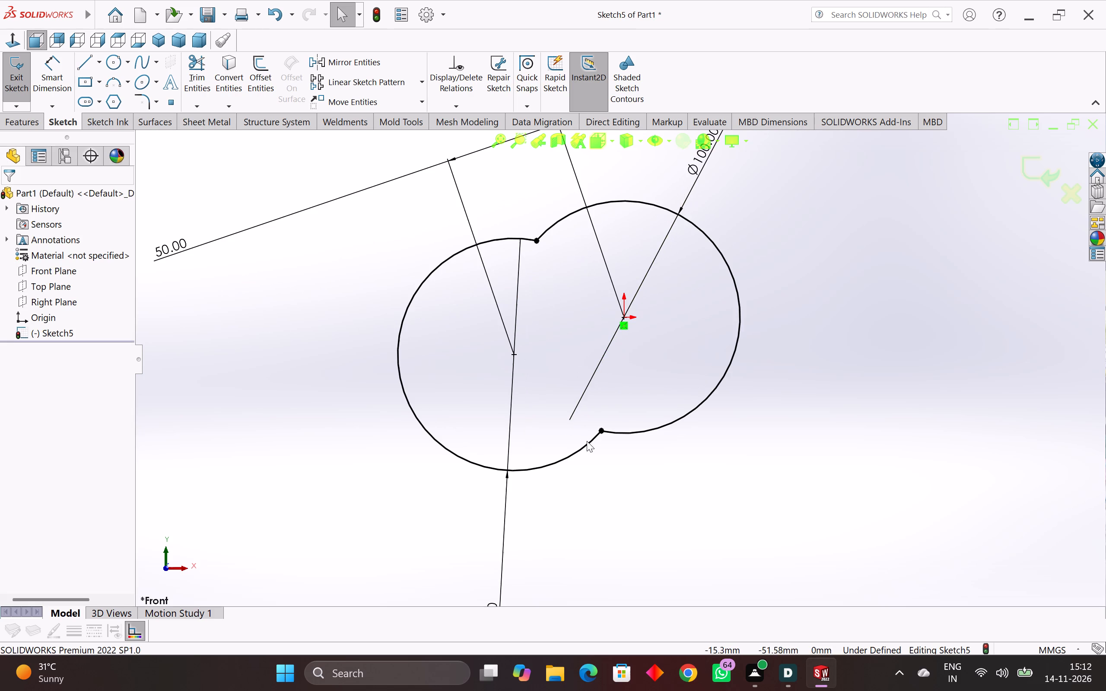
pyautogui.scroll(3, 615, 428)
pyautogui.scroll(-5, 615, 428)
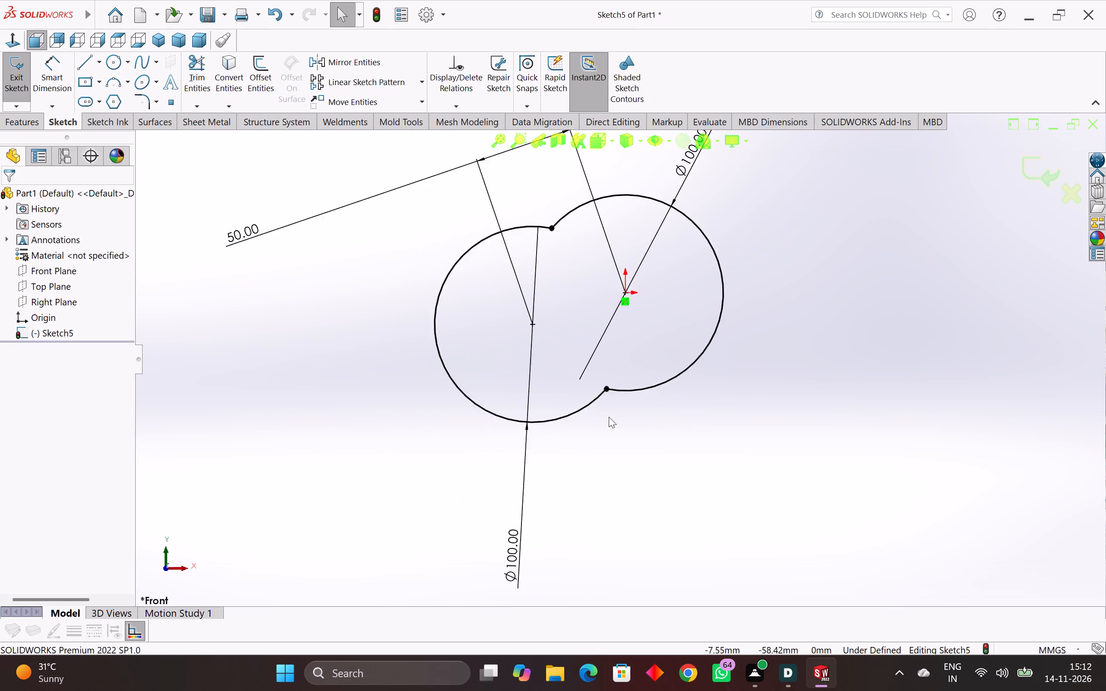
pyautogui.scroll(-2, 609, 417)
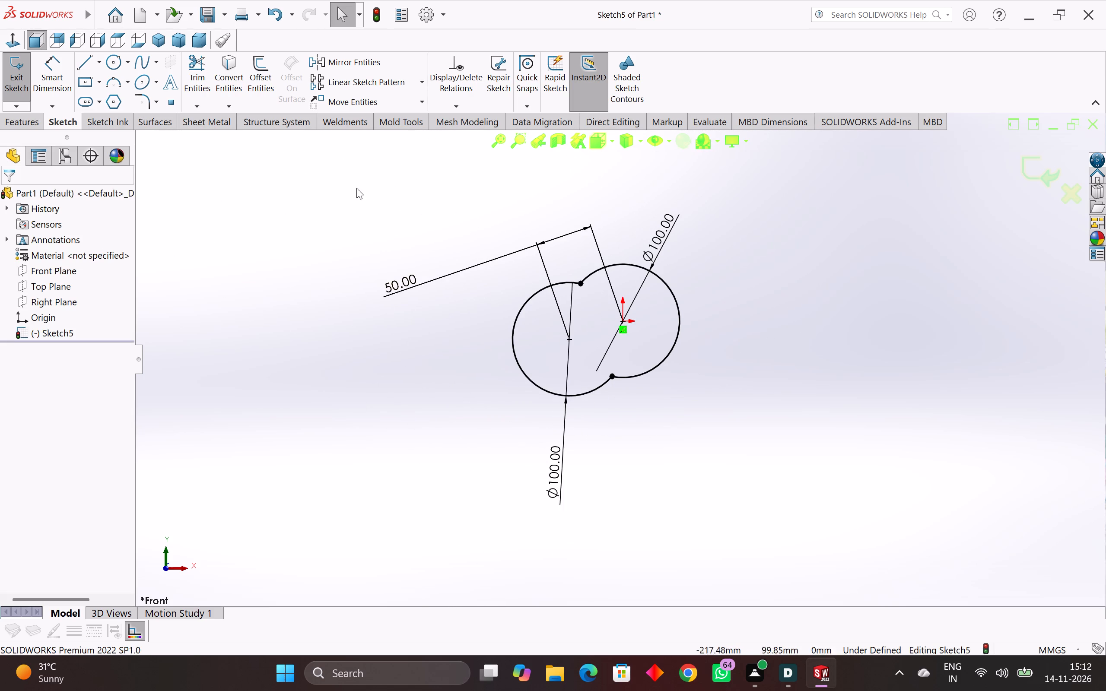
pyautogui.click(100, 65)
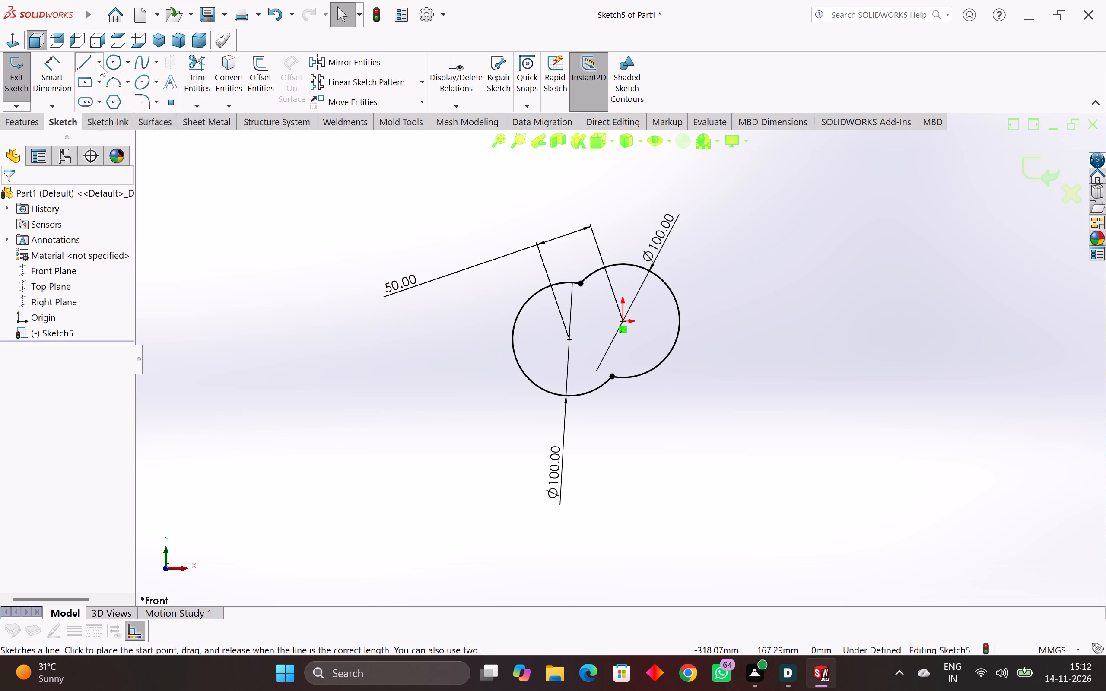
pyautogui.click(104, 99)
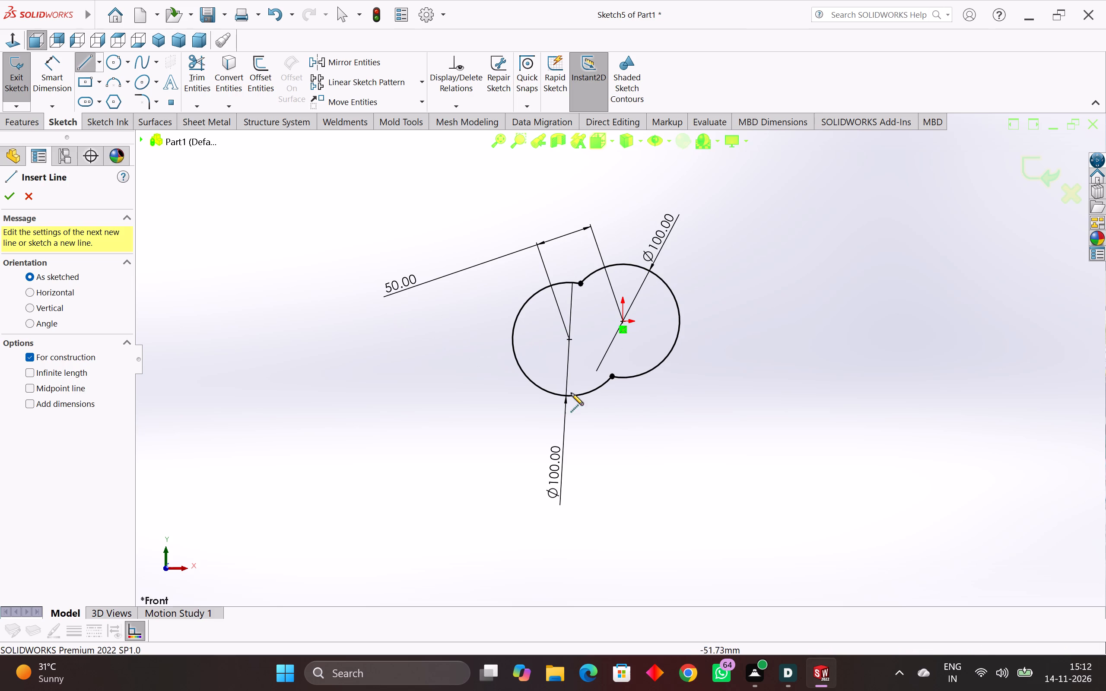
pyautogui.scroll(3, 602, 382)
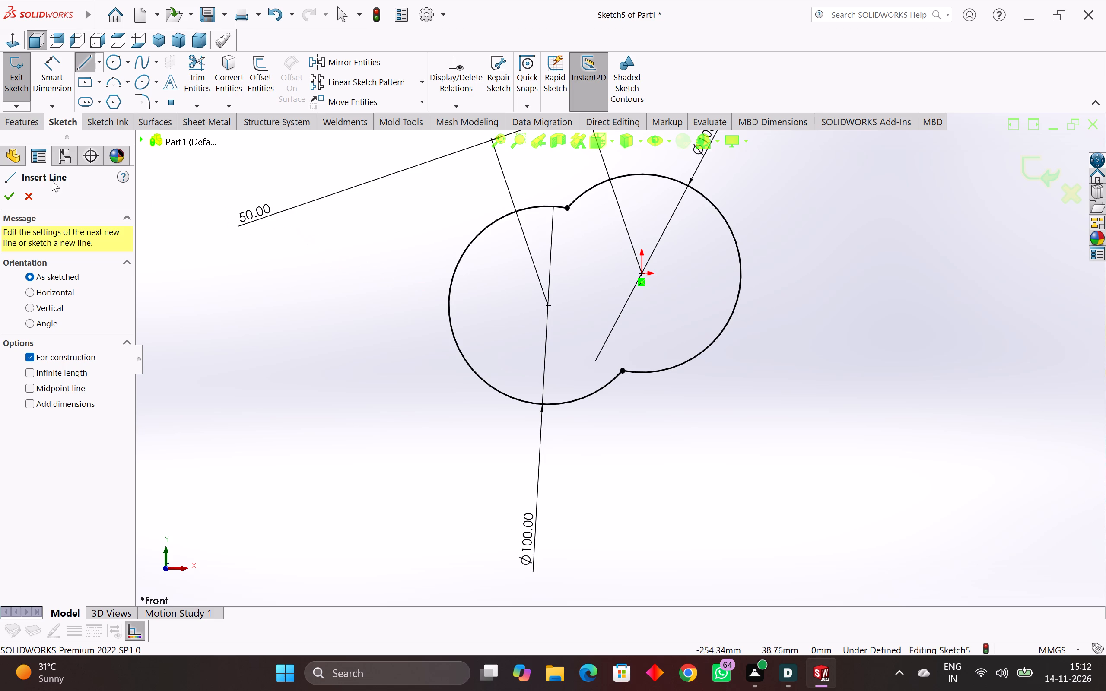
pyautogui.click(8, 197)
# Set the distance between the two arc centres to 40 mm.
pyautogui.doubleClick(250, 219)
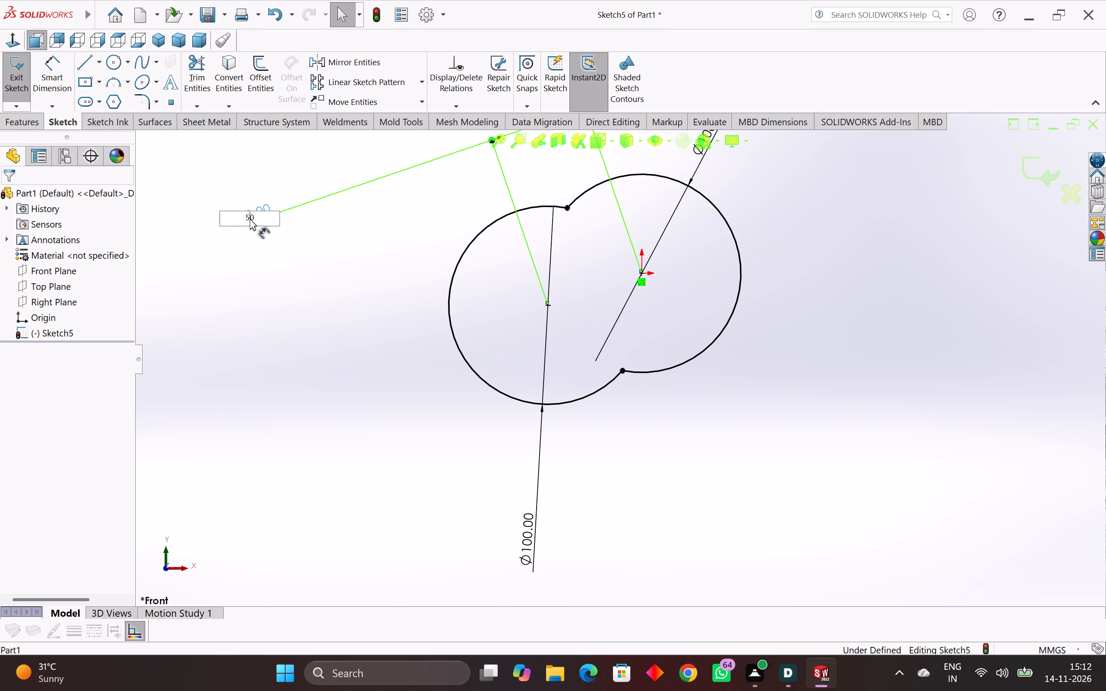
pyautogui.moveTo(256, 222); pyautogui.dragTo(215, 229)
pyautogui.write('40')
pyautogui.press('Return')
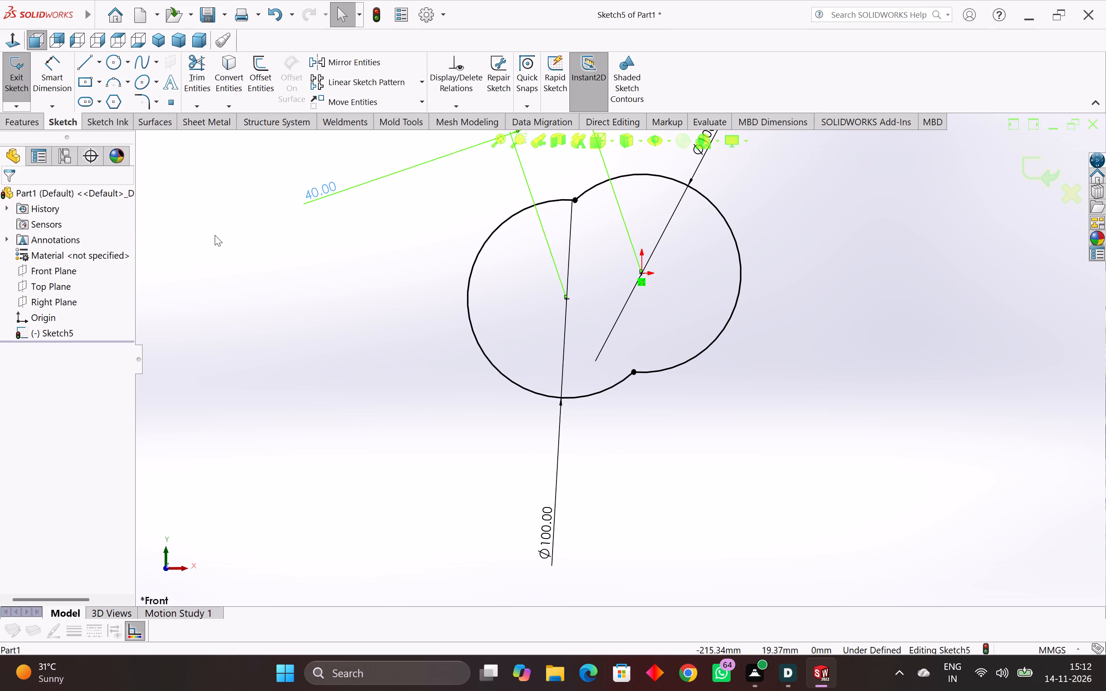
# Set the distance between the two arc centres to 70 mm.
pyautogui.scroll(5, 642, 421)
pyautogui.scroll(-10, 632, 342)
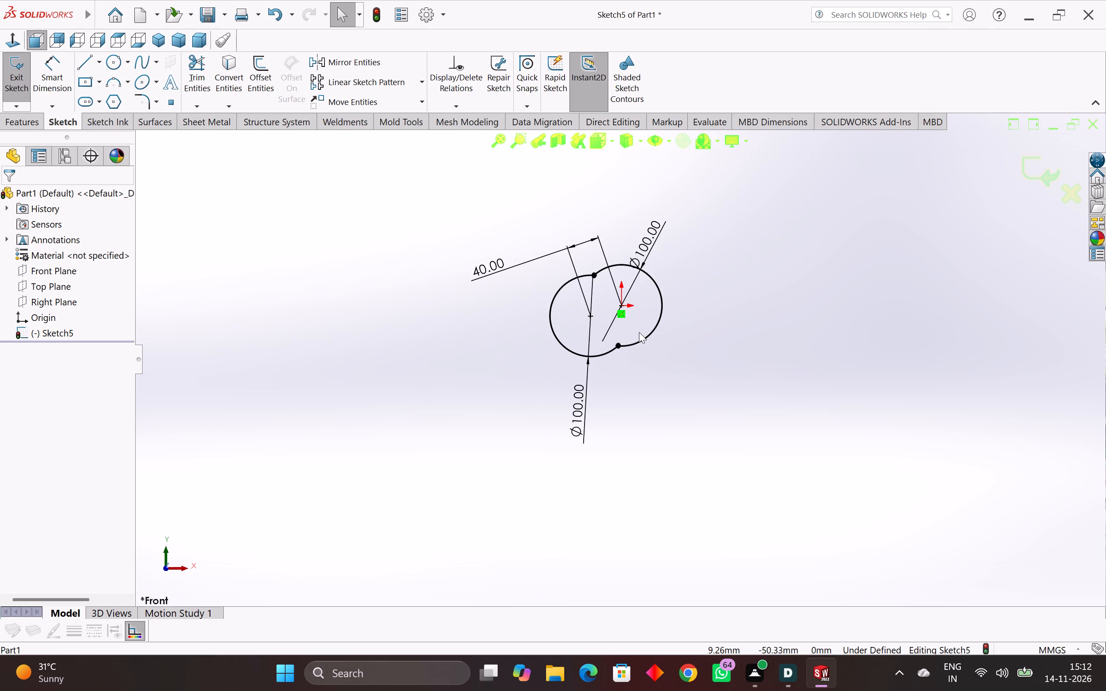
pyautogui.moveTo(534, 263); pyautogui.dragTo(407, 295)
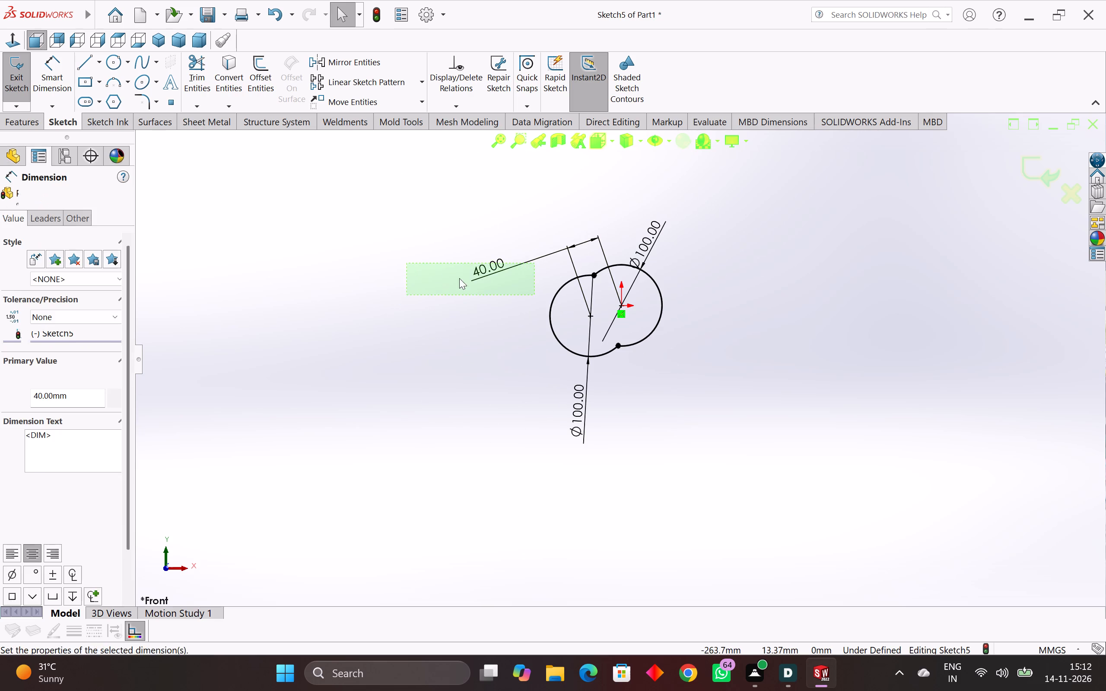
pyautogui.doubleClick(485, 266)
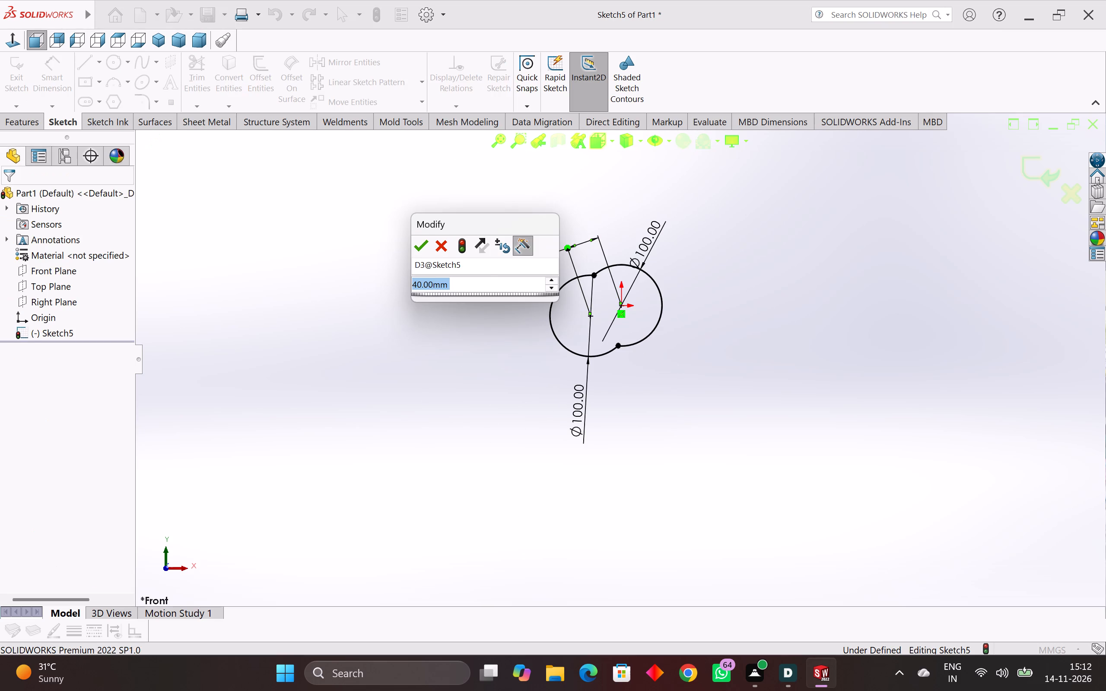
pyautogui.write('70')
pyautogui.press('Return')
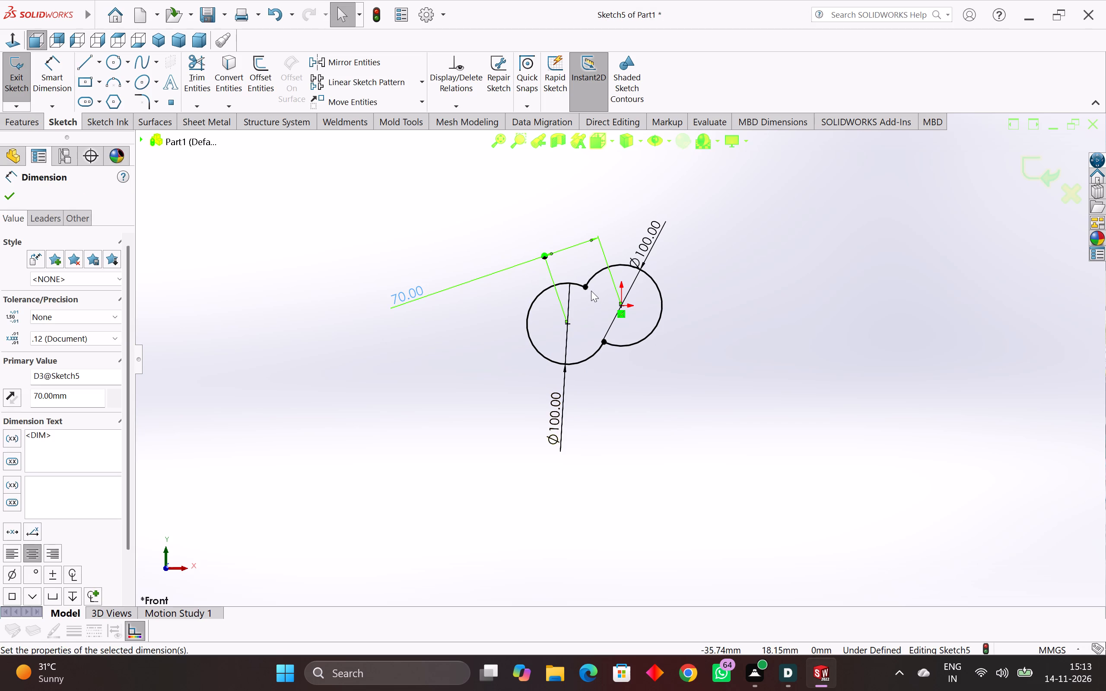
# Swing the free arc around the origin-centred arc by their shared endpoint until it sits directly below it.
pyautogui.moveTo(585, 286); pyautogui.dragTo(636, 335)
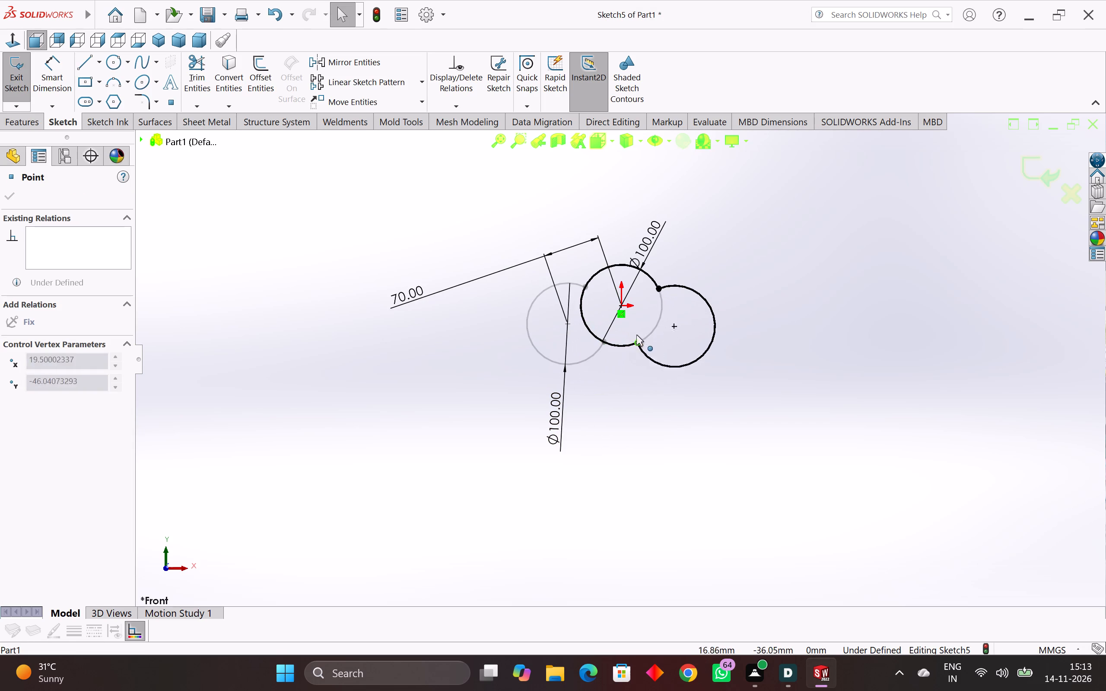
pyautogui.moveTo(636, 335); pyautogui.dragTo(576, 447)
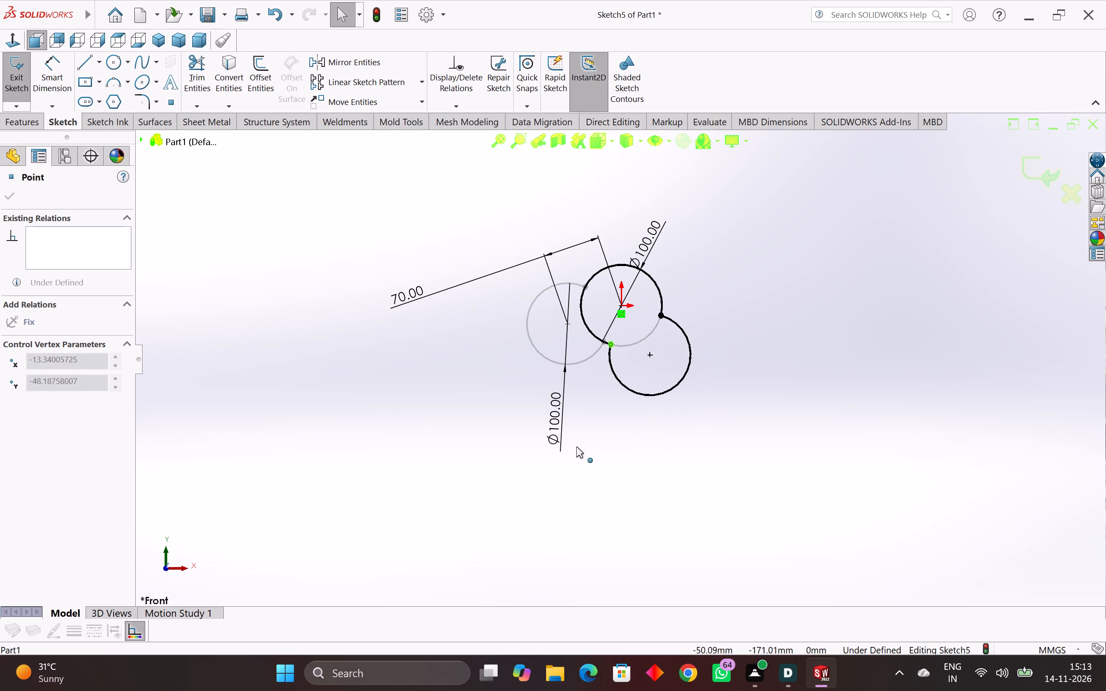
pyautogui.moveTo(576, 447); pyautogui.dragTo(482, 471)
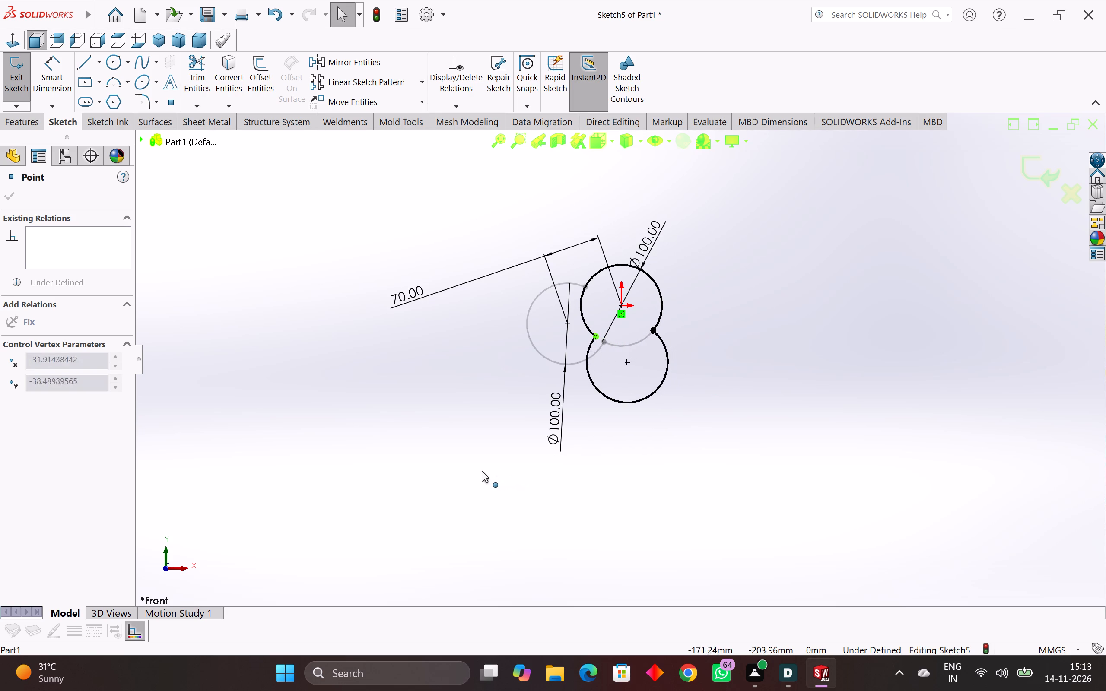
pyautogui.moveTo(482, 471); pyautogui.dragTo(458, 463)
pyautogui.click(479, 331)
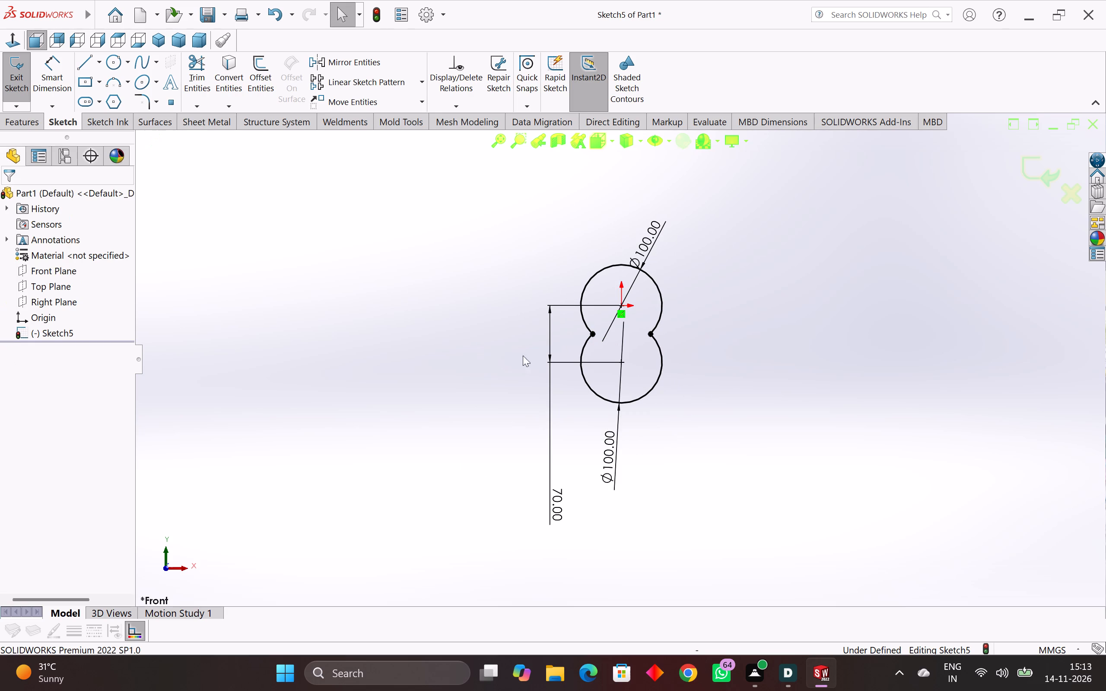
# Extrude the closed two-arc outline with a Mid Plane end condition and a total depth of 25 mm.
pyautogui.moveTo(440, 474); pyautogui.dragTo(765, 397, button='middle')
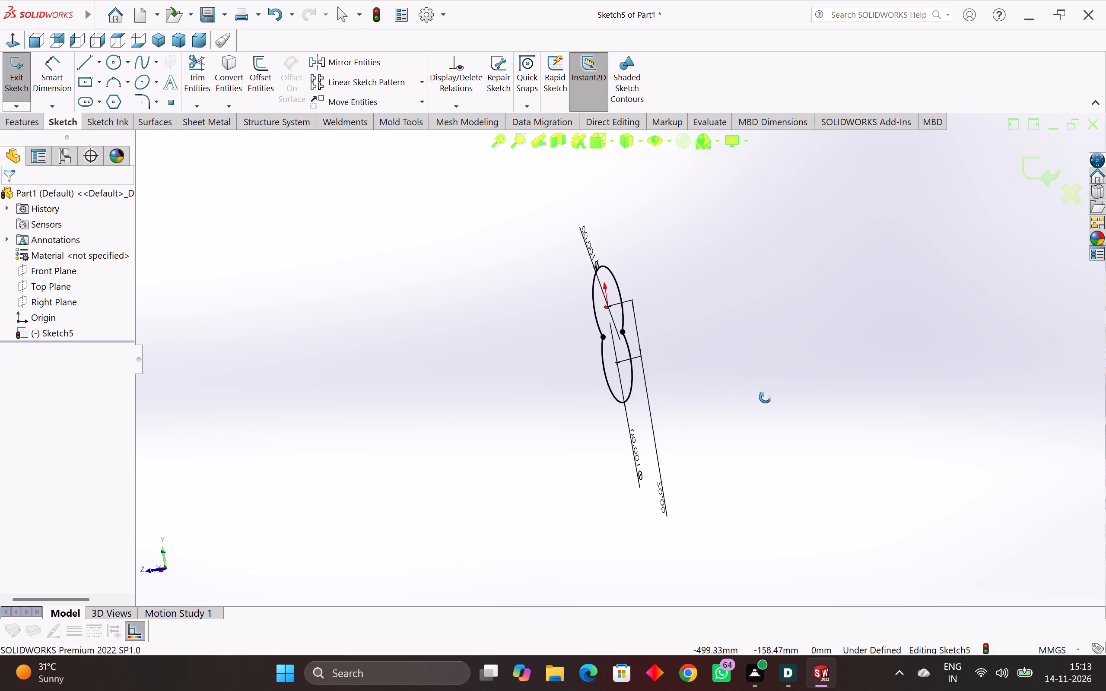
pyautogui.moveTo(765, 397); pyautogui.dragTo(406, 449, button='middle')
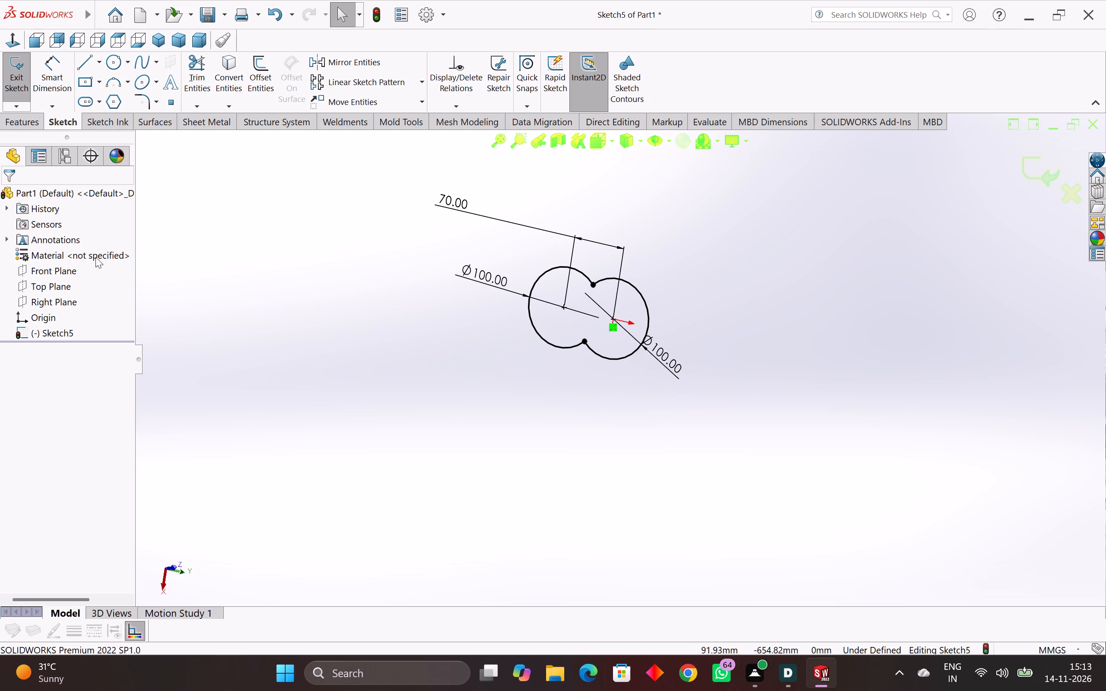
pyautogui.click(41, 126)
pyautogui.click(28, 79)
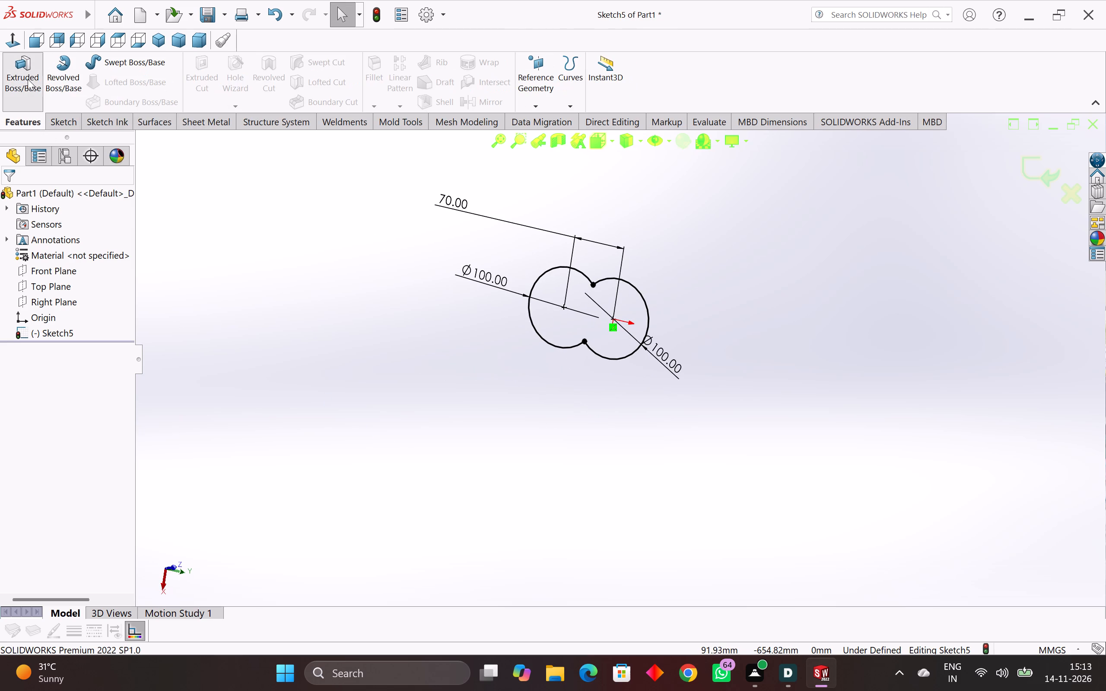
pyautogui.moveTo(546, 330); pyautogui.dragTo(610, 378, button='middle')
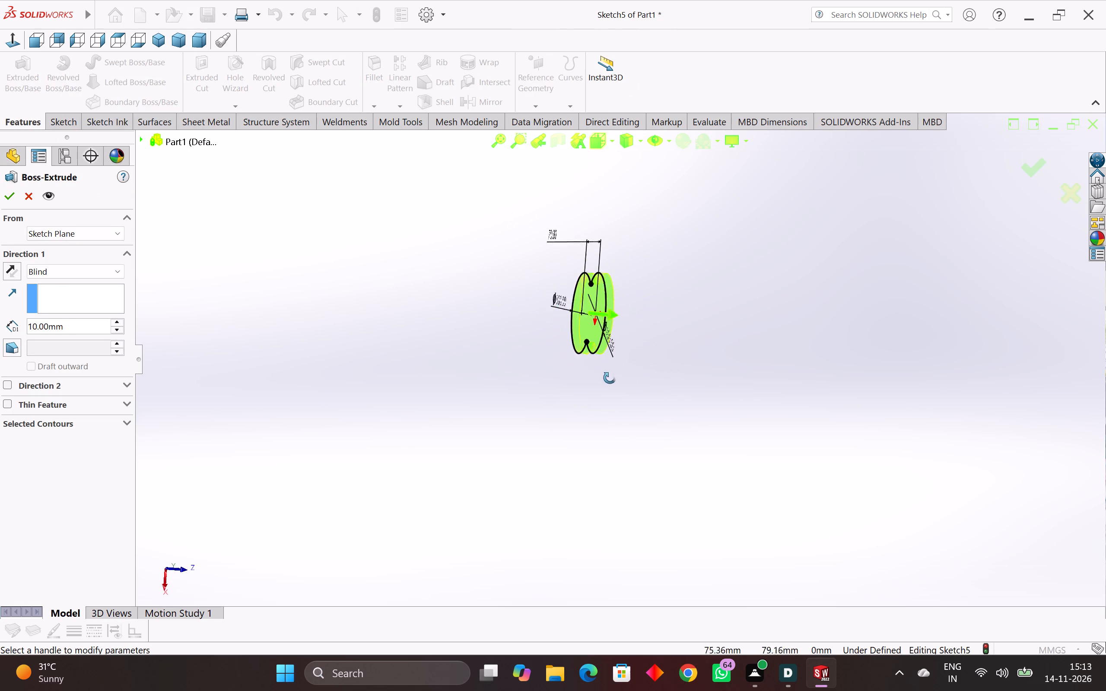
pyautogui.moveTo(610, 378); pyautogui.dragTo(607, 441, button='middle')
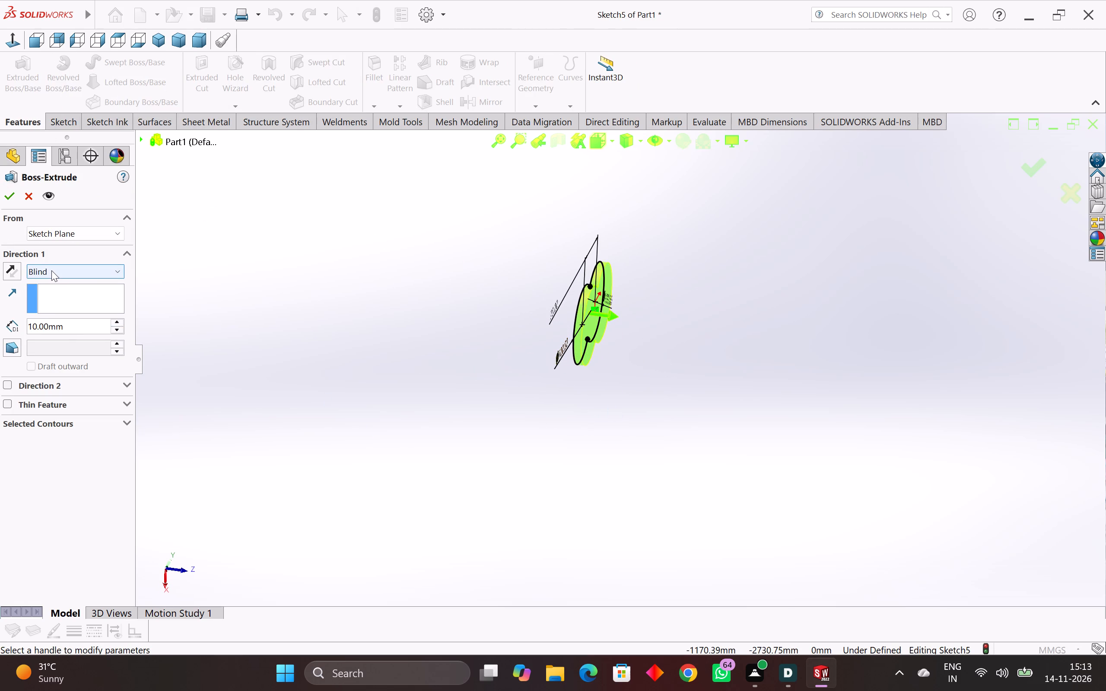
pyautogui.click(51, 270)
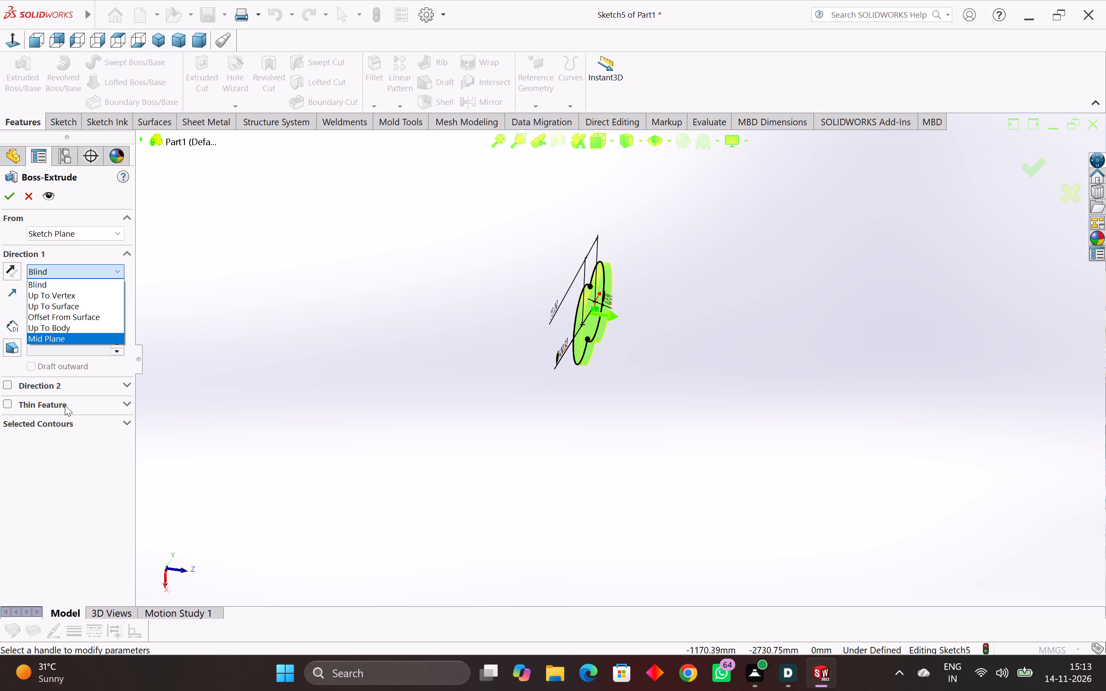
pyautogui.click(94, 326)
pyautogui.click(83, 269)
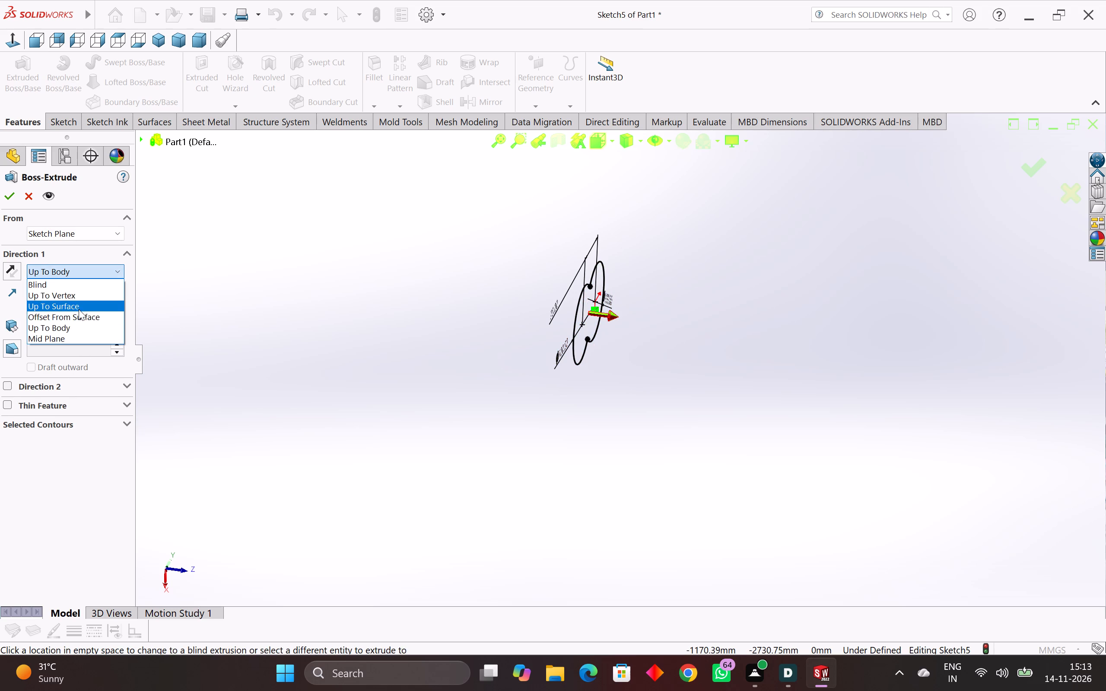
pyautogui.click(51, 284)
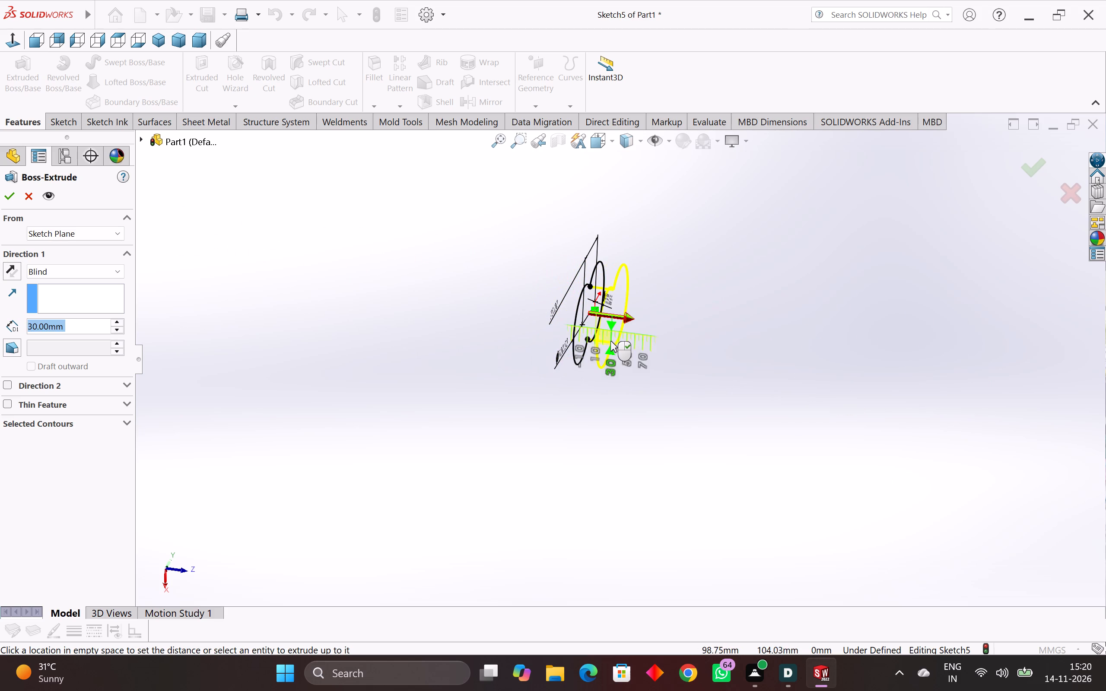
pyautogui.moveTo(661, 327); pyautogui.dragTo(678, 307, button='middle')
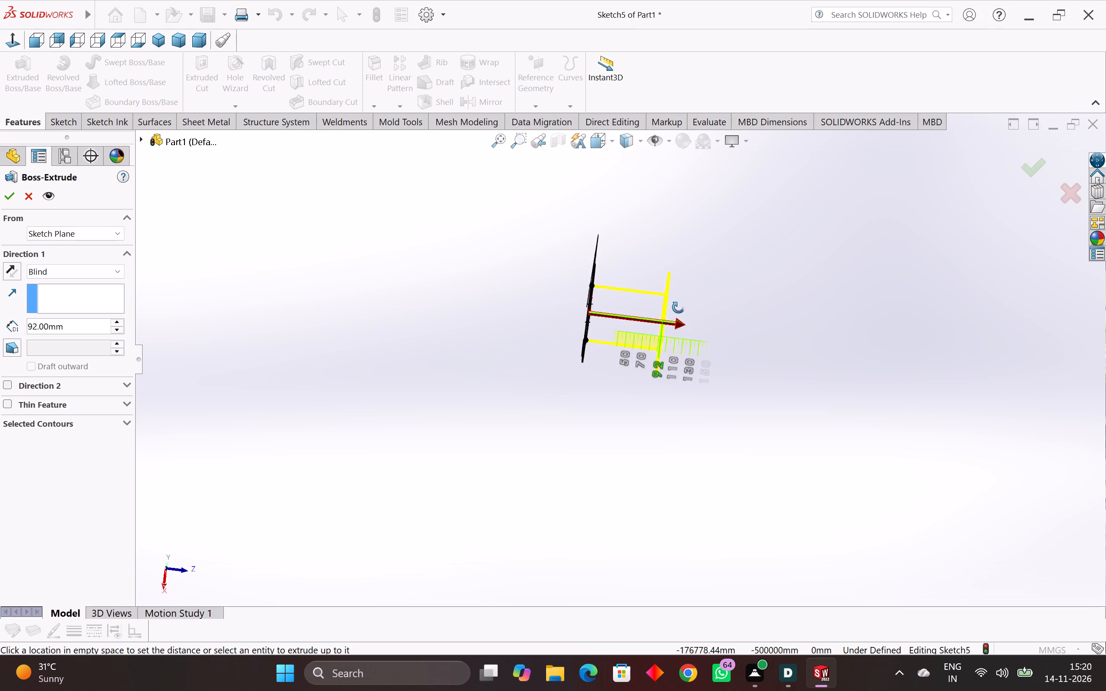
pyautogui.moveTo(678, 307); pyautogui.dragTo(643, 396, button='middle')
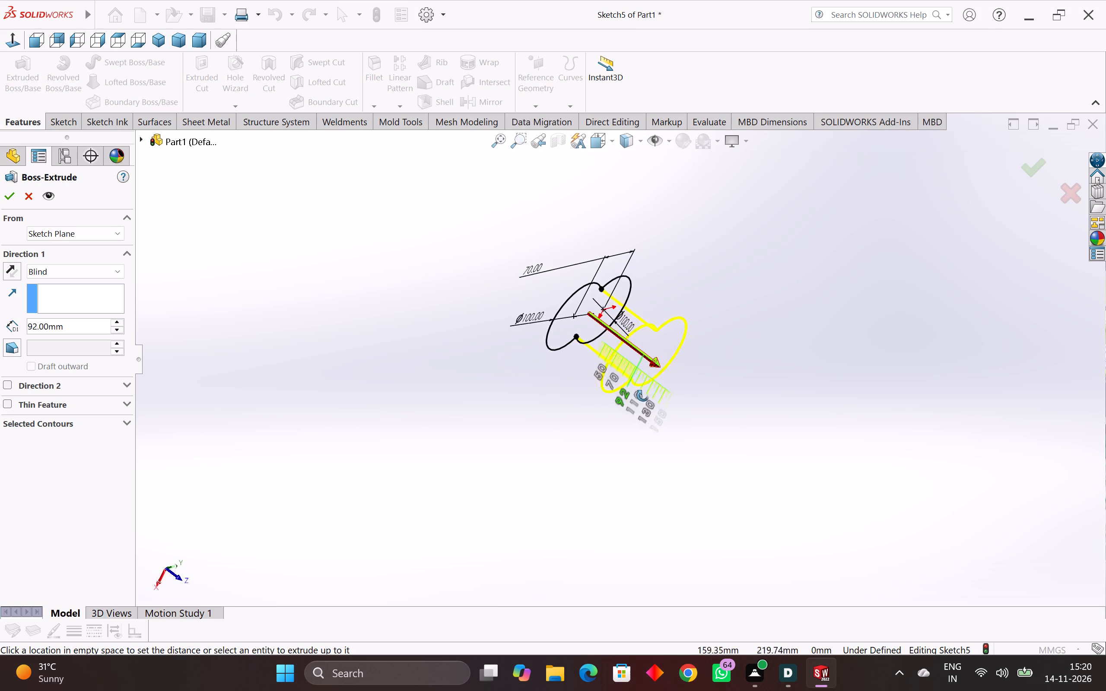
pyautogui.moveTo(643, 396); pyautogui.dragTo(589, 377, button='middle')
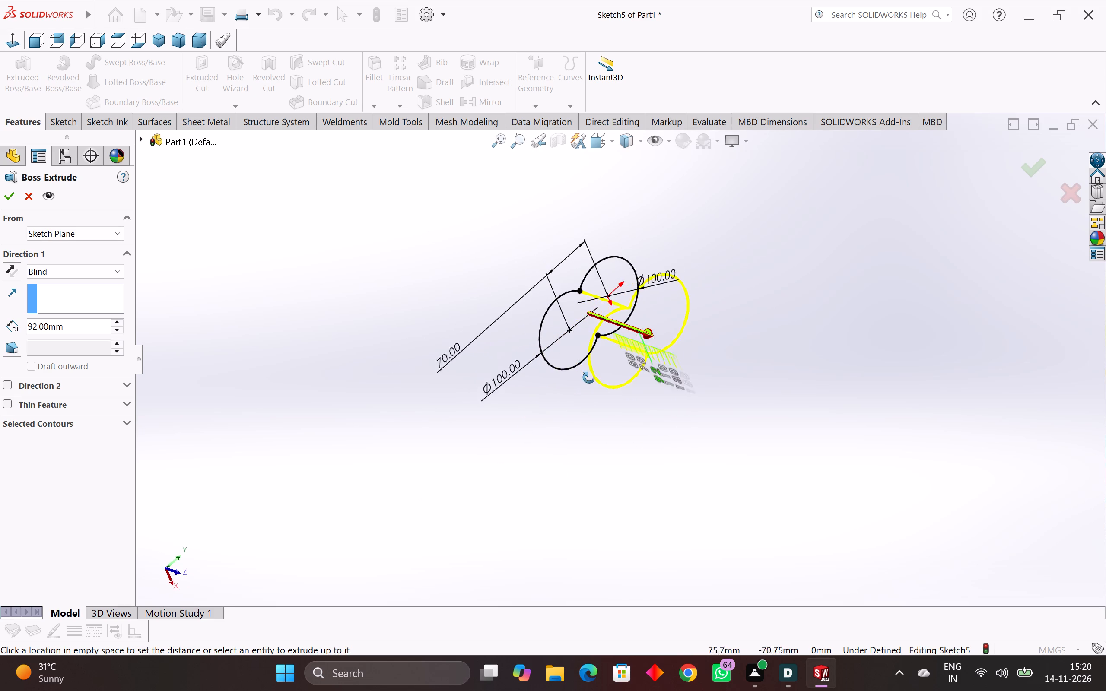
pyautogui.moveTo(589, 377); pyautogui.dragTo(646, 366, button='middle')
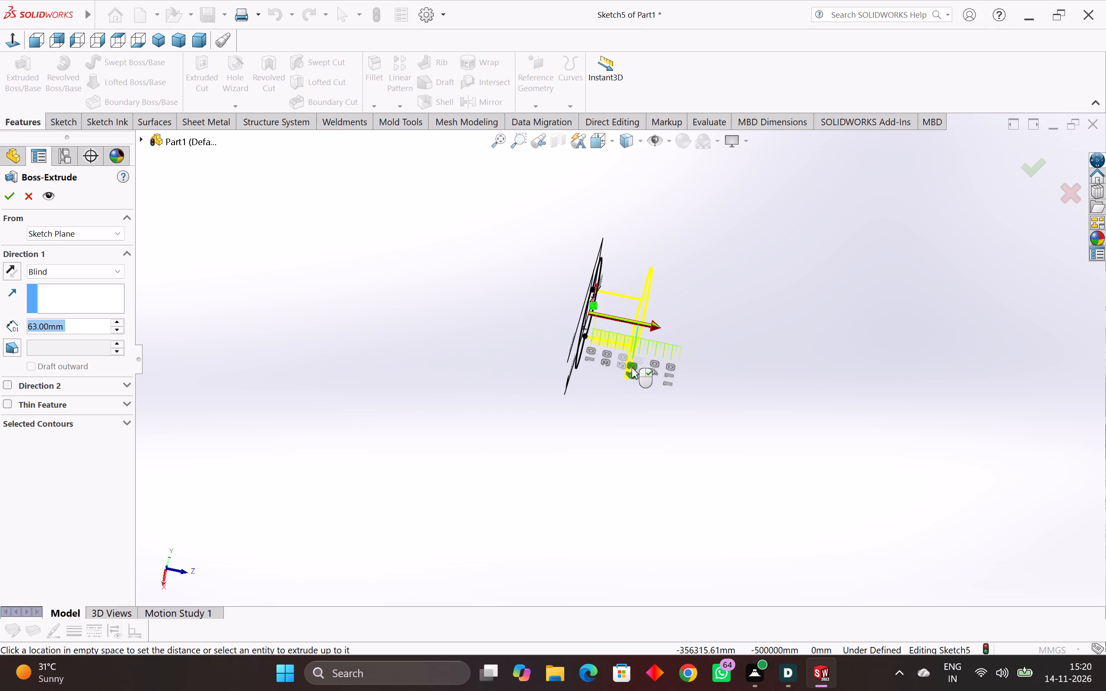
pyautogui.click(99, 272)
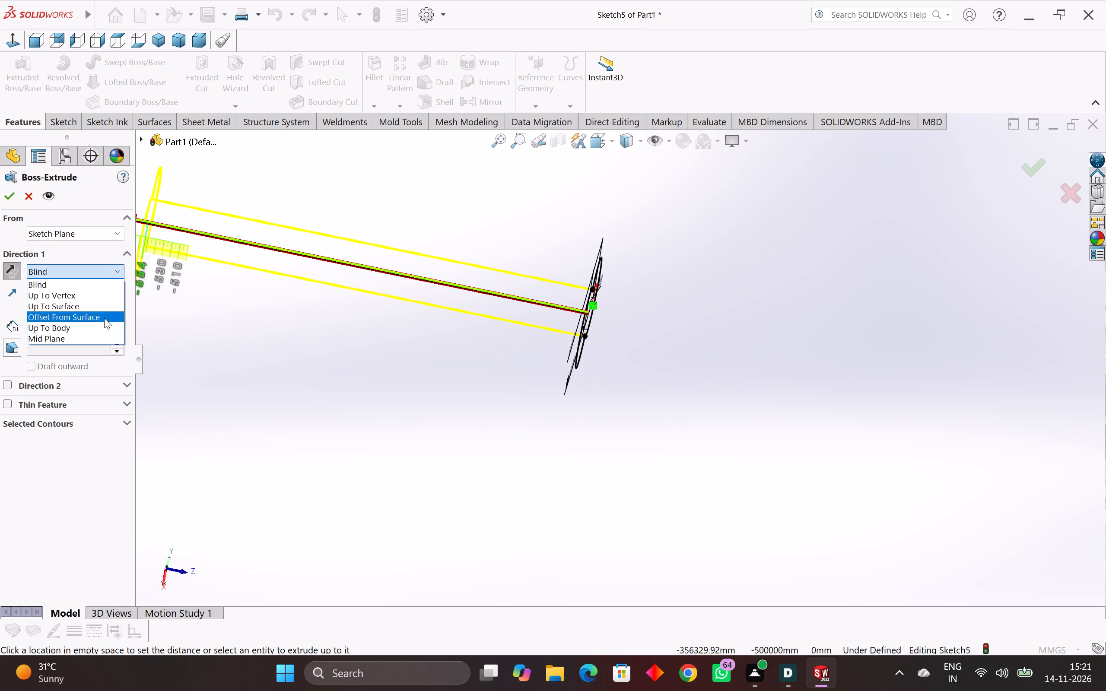
pyautogui.click(99, 335)
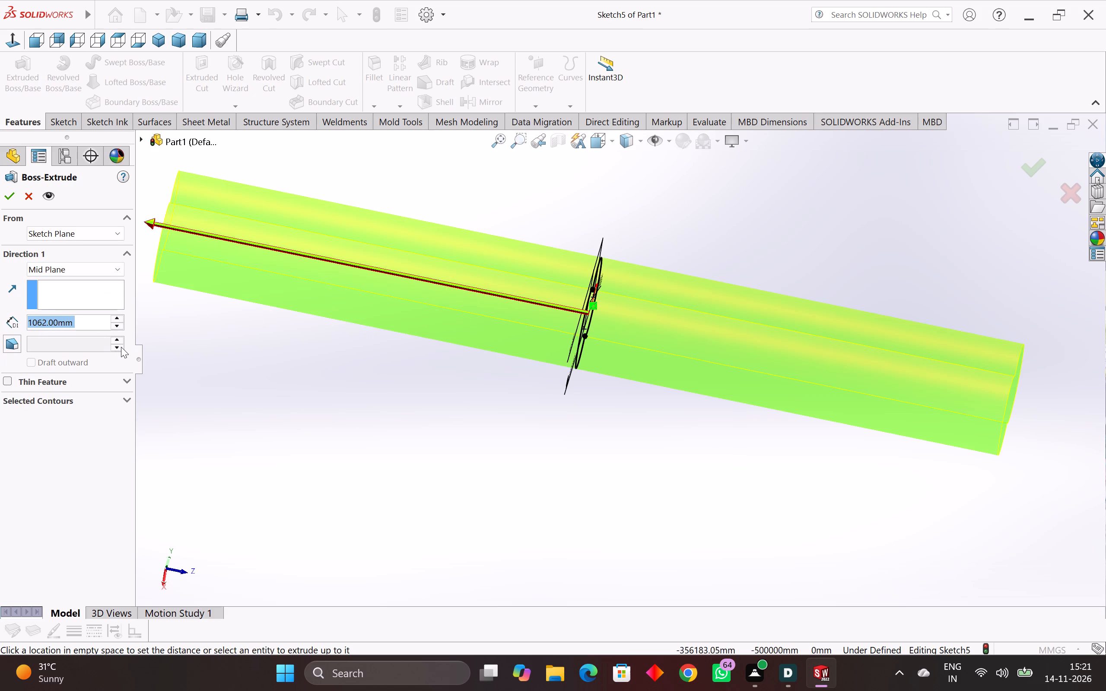
pyautogui.write('25')
pyautogui.press('Return')
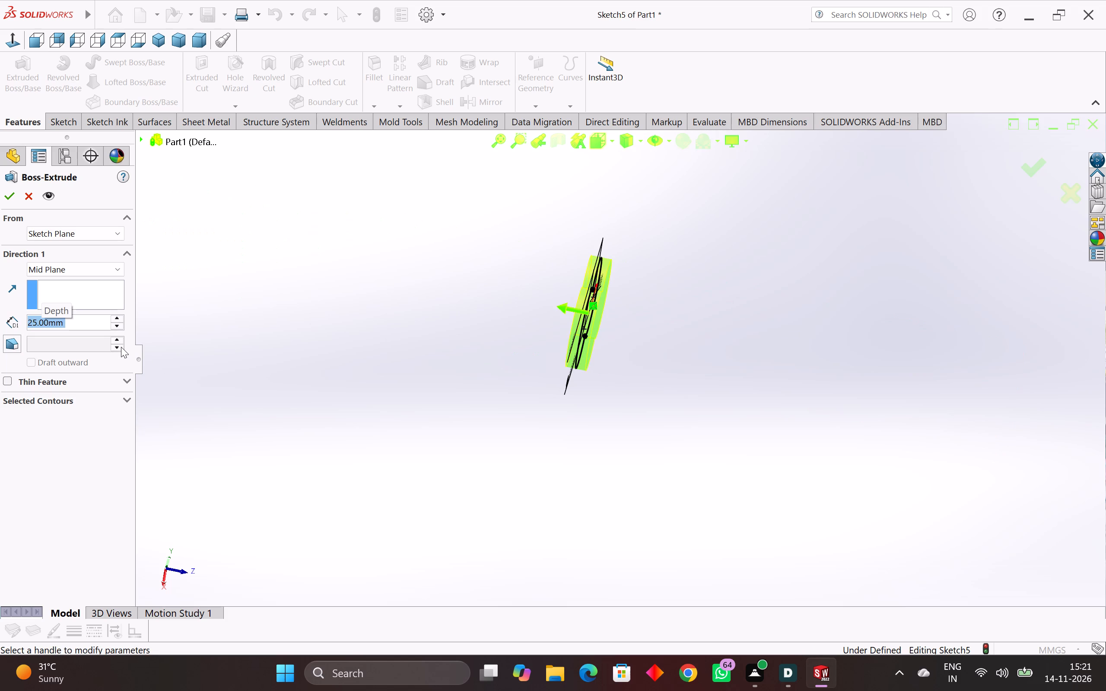
pyautogui.click(12, 201)
# Apply the checkered "texture" appearance to only one flat end face of the extruded body.
pyautogui.moveTo(671, 318); pyautogui.dragTo(540, 327, button='middle')
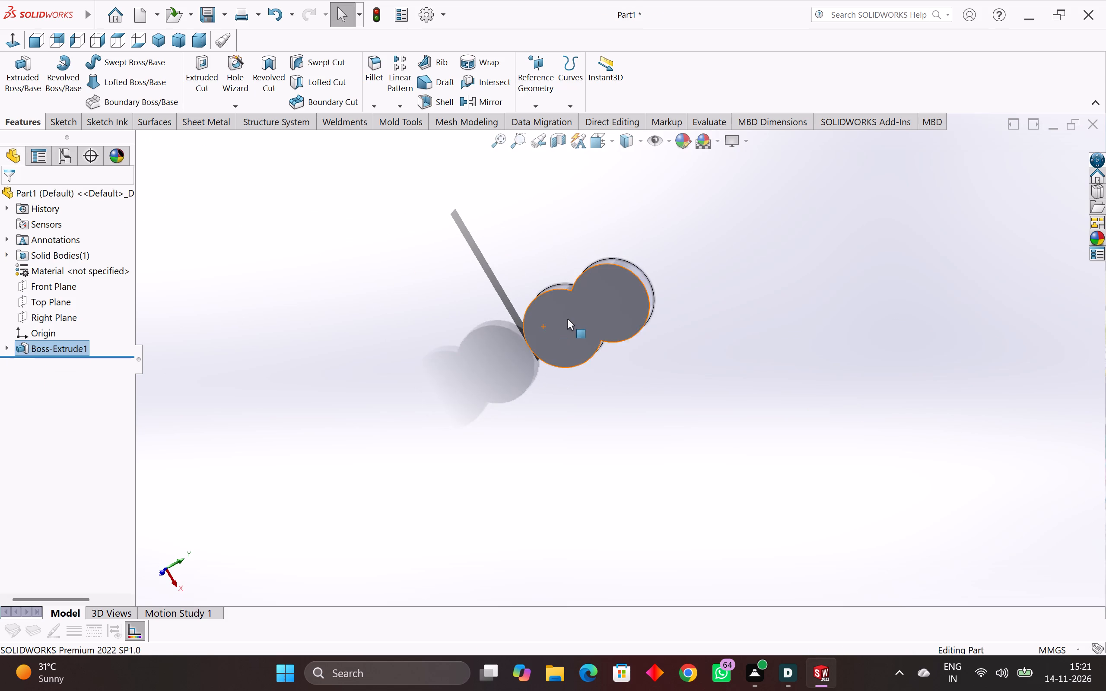
pyautogui.click(567, 319)
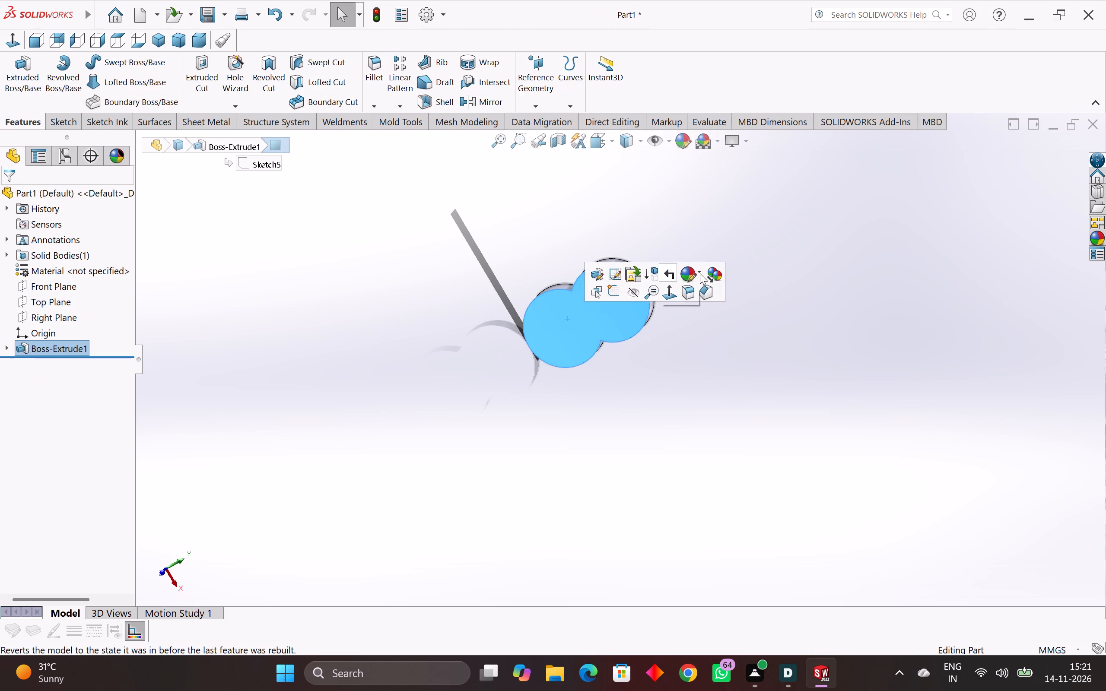
pyautogui.click(700, 273)
pyautogui.click(717, 302)
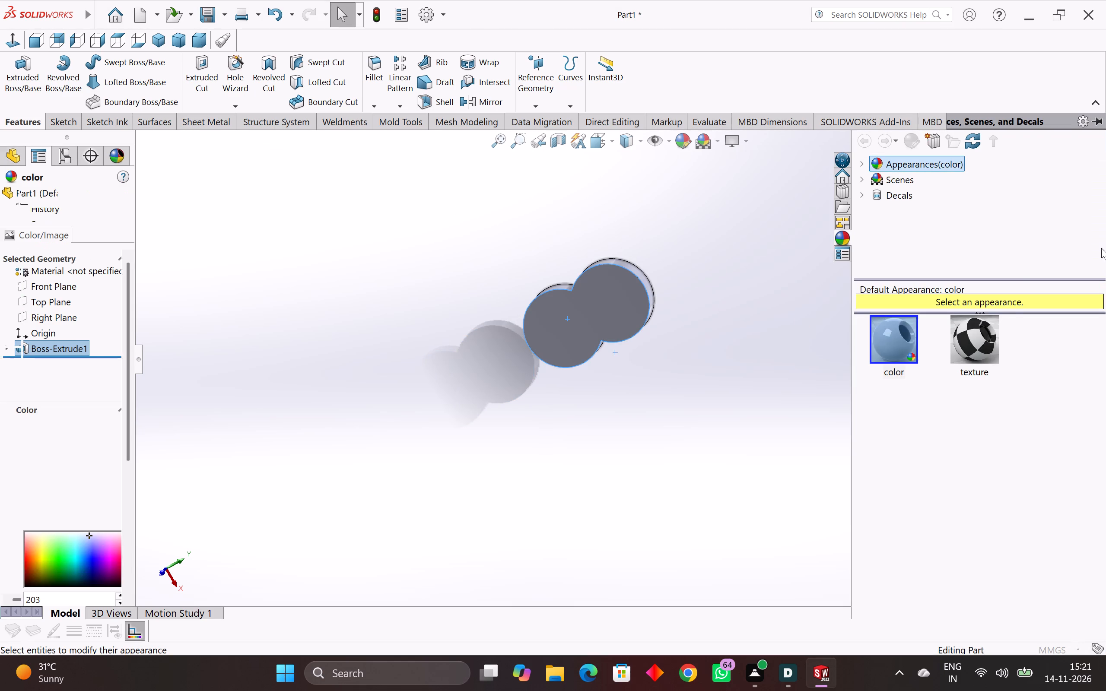
pyautogui.doubleClick(991, 346)
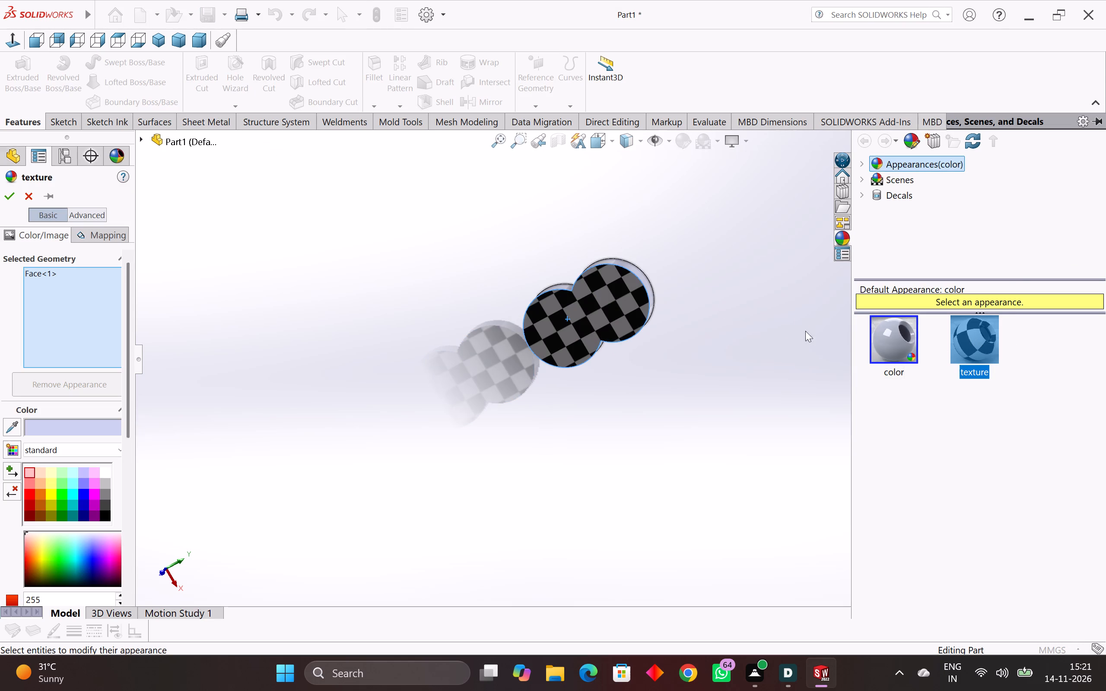
# Resize the checker pattern on the flat face with its mapping frame, leaving the squares slightly smaller than at first.
pyautogui.middleClick(689, 309)
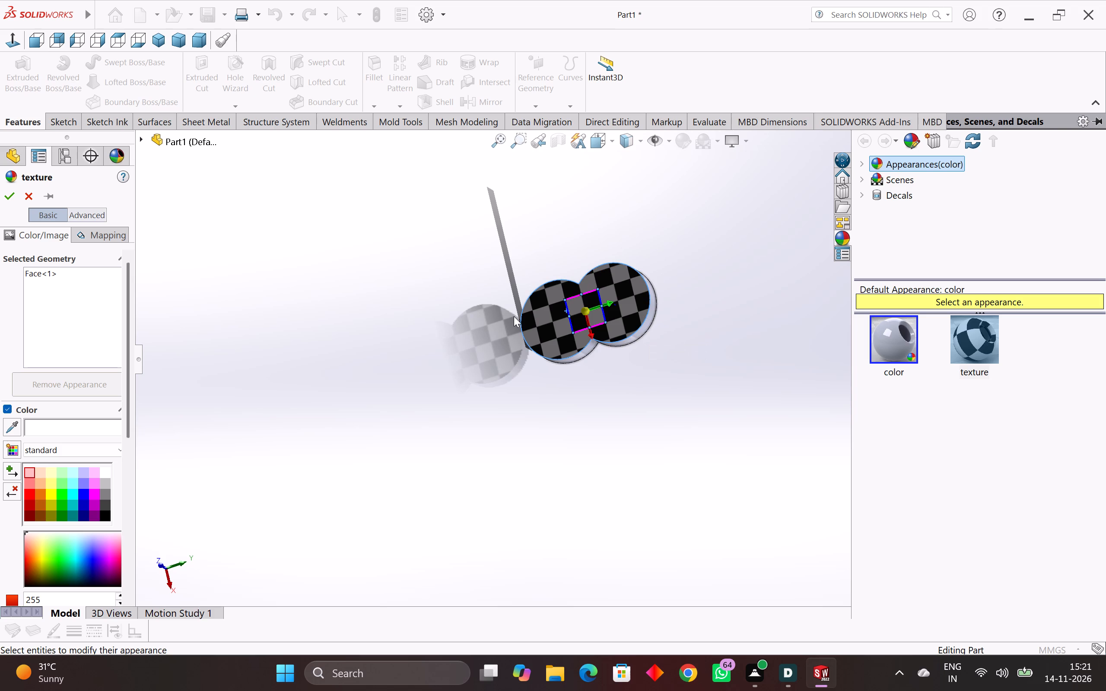
pyautogui.scroll(3, 583, 336)
pyautogui.scroll(4, 569, 295)
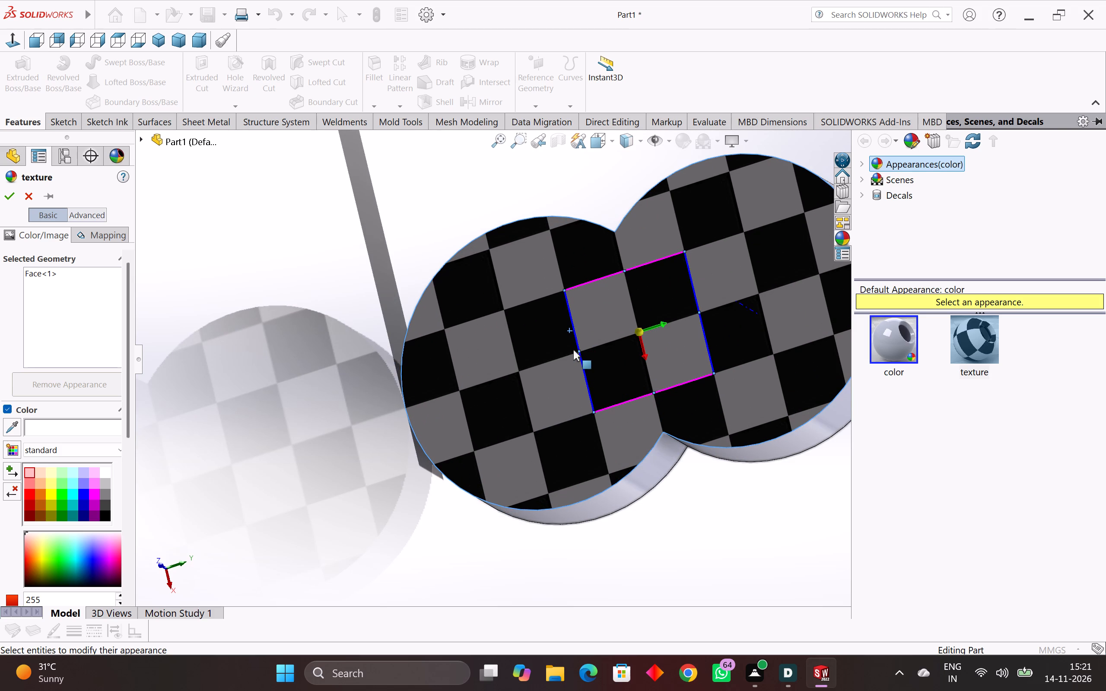
pyautogui.moveTo(577, 350); pyautogui.dragTo(630, 345)
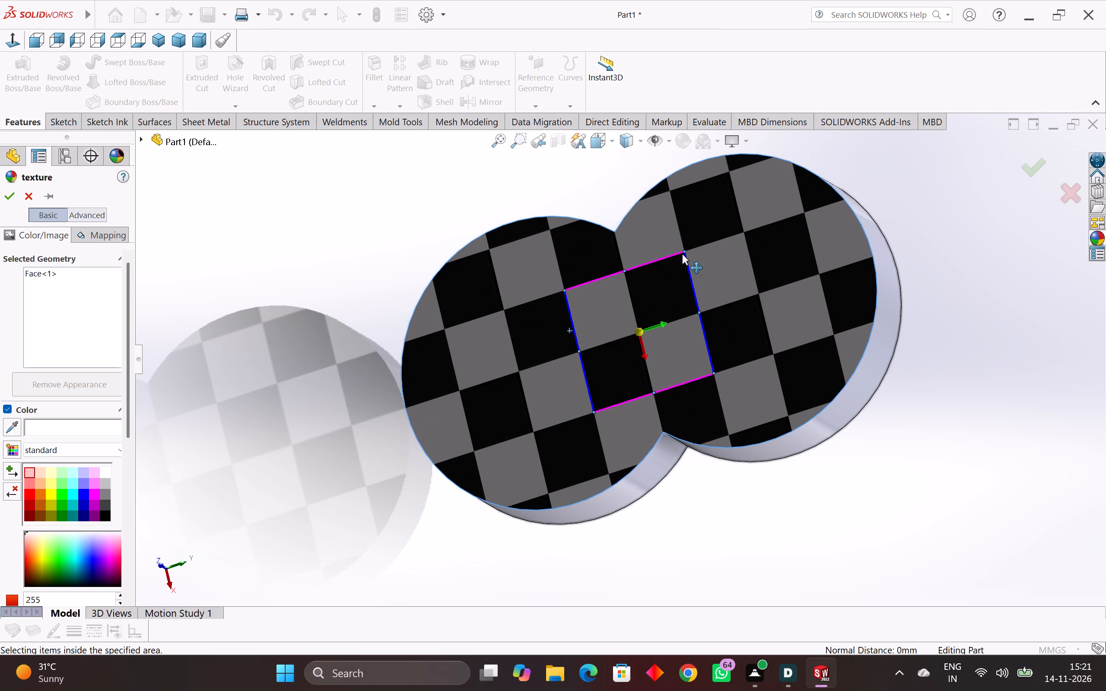
pyautogui.moveTo(683, 252); pyautogui.dragTo(599, 447)
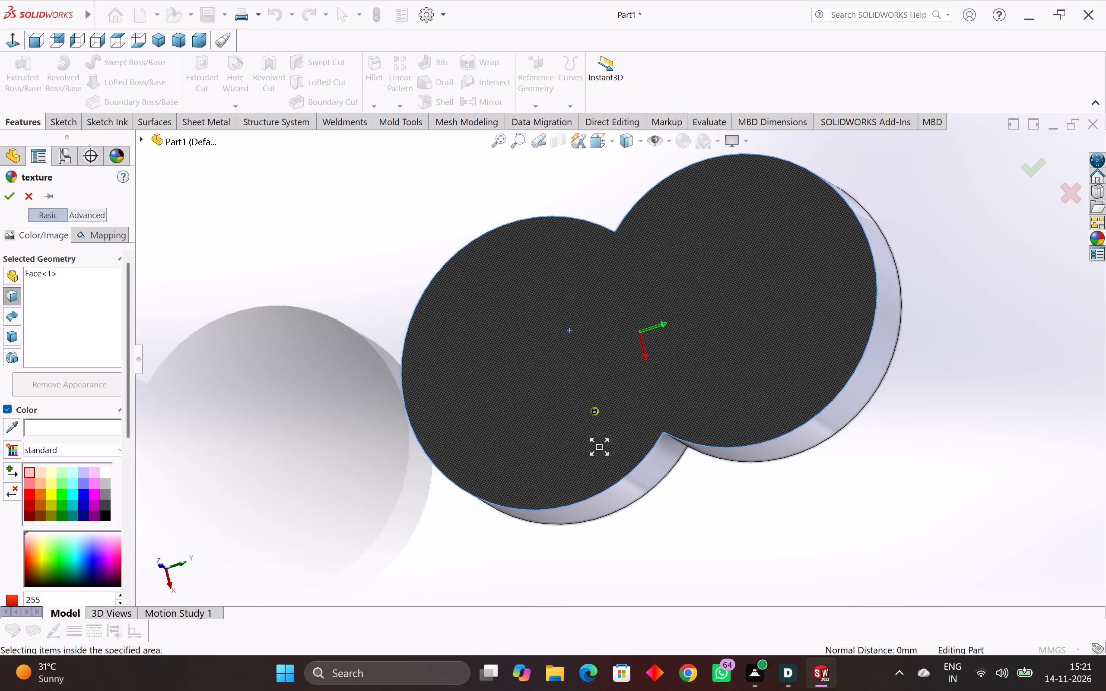
pyautogui.moveTo(599, 447); pyautogui.dragTo(1105, 99)
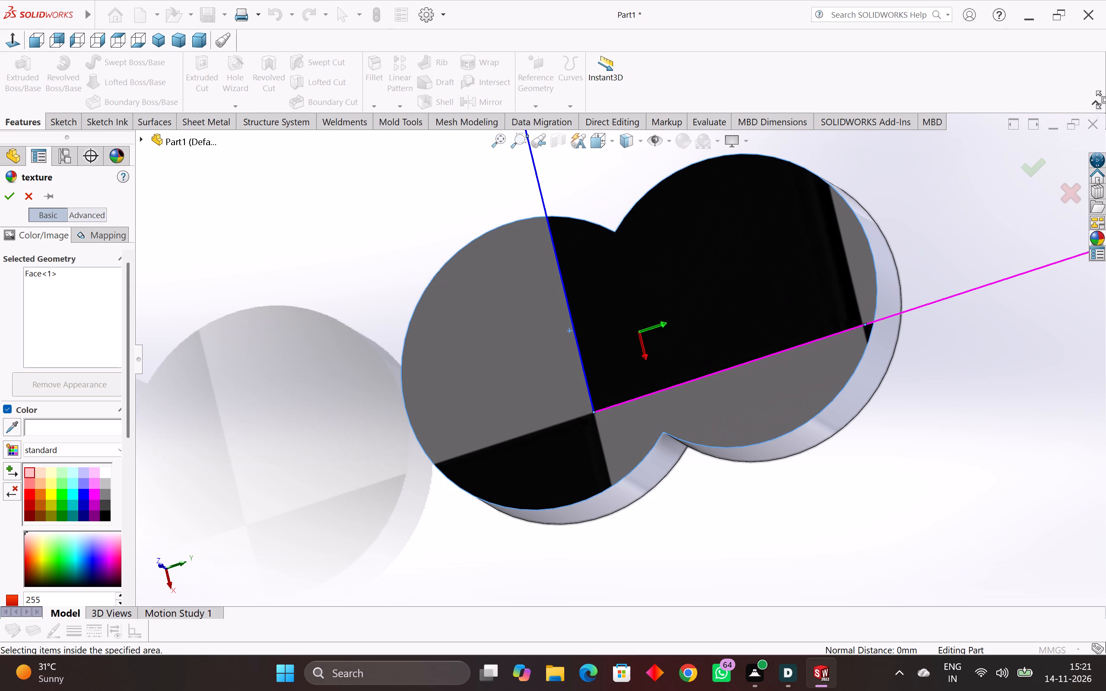
pyautogui.moveTo(1105, 99); pyautogui.dragTo(558, 354)
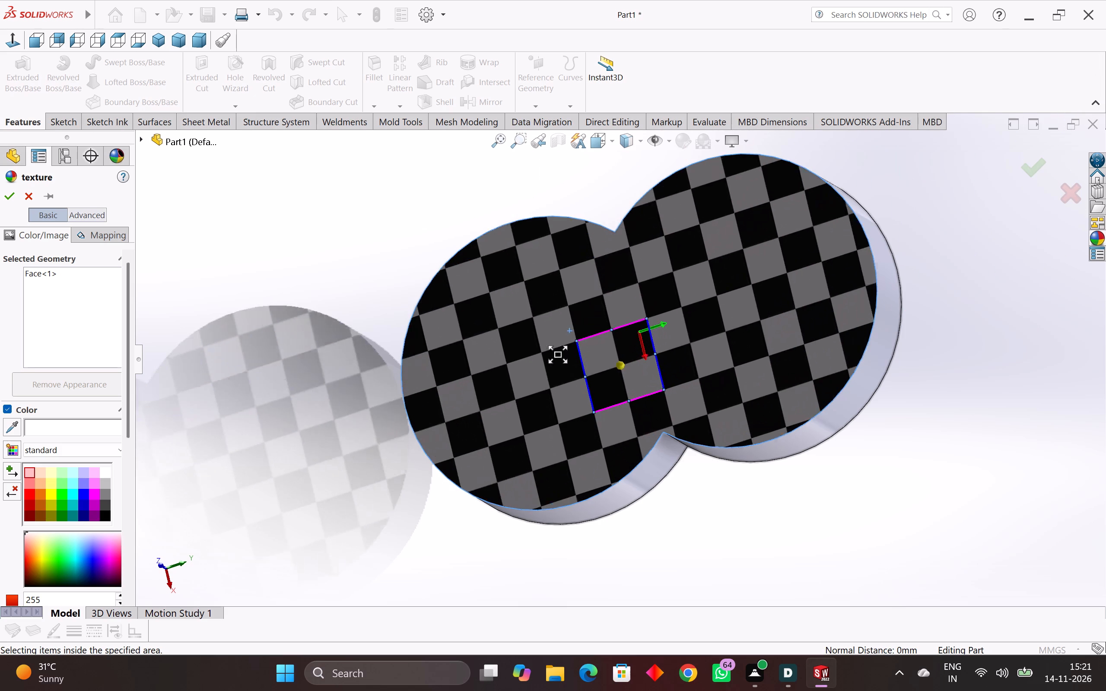
pyautogui.moveTo(558, 354); pyautogui.dragTo(696, 332)
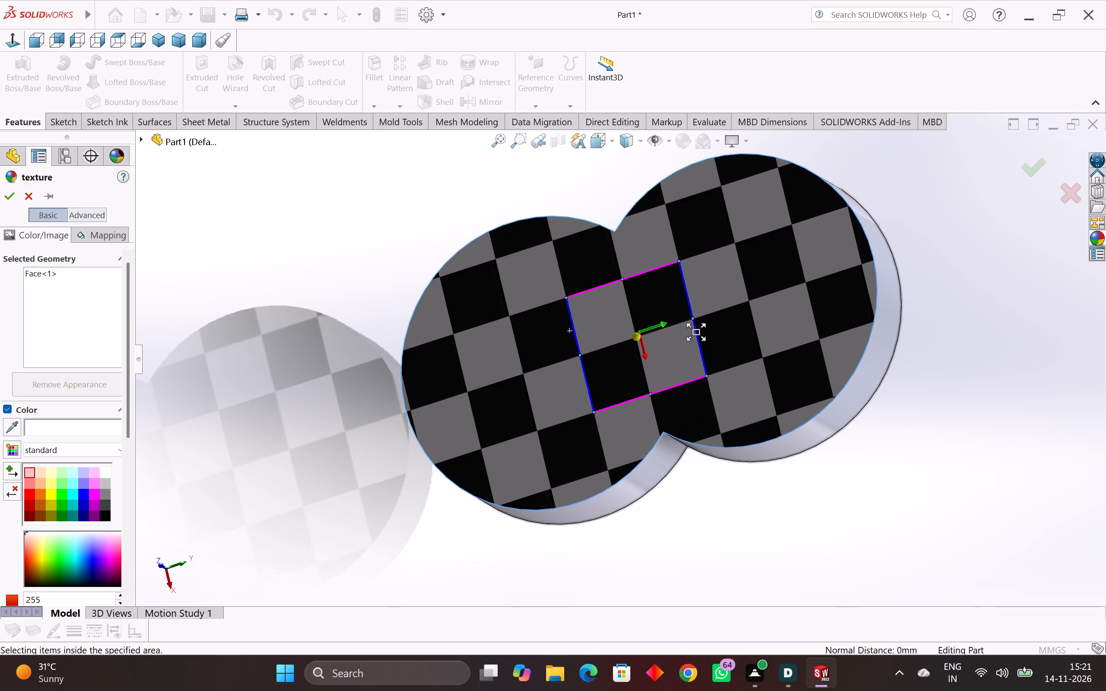
pyautogui.moveTo(696, 332); pyautogui.dragTo(825, 269)
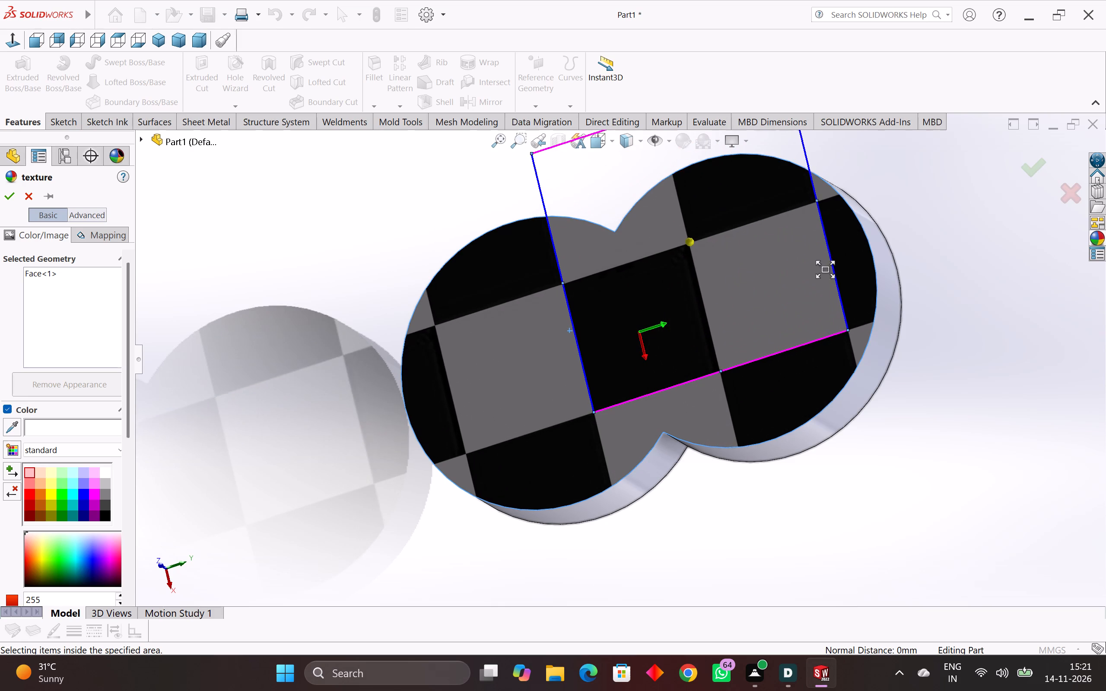
pyautogui.moveTo(825, 269); pyautogui.dragTo(667, 363)
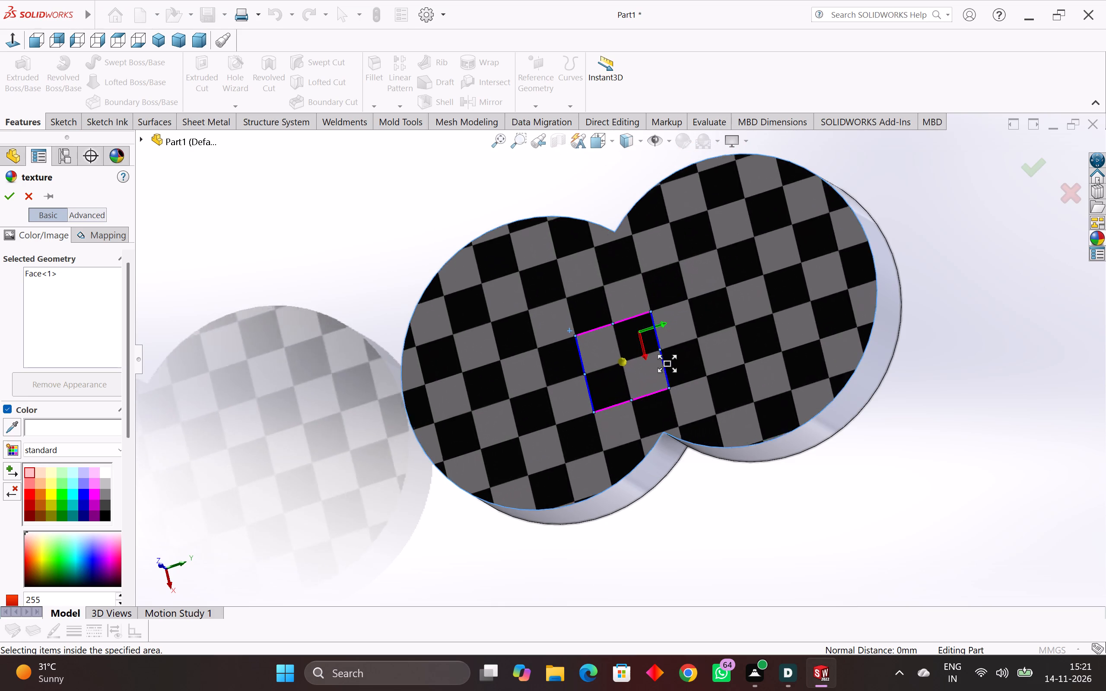
pyautogui.moveTo(667, 363); pyautogui.dragTo(732, 378)
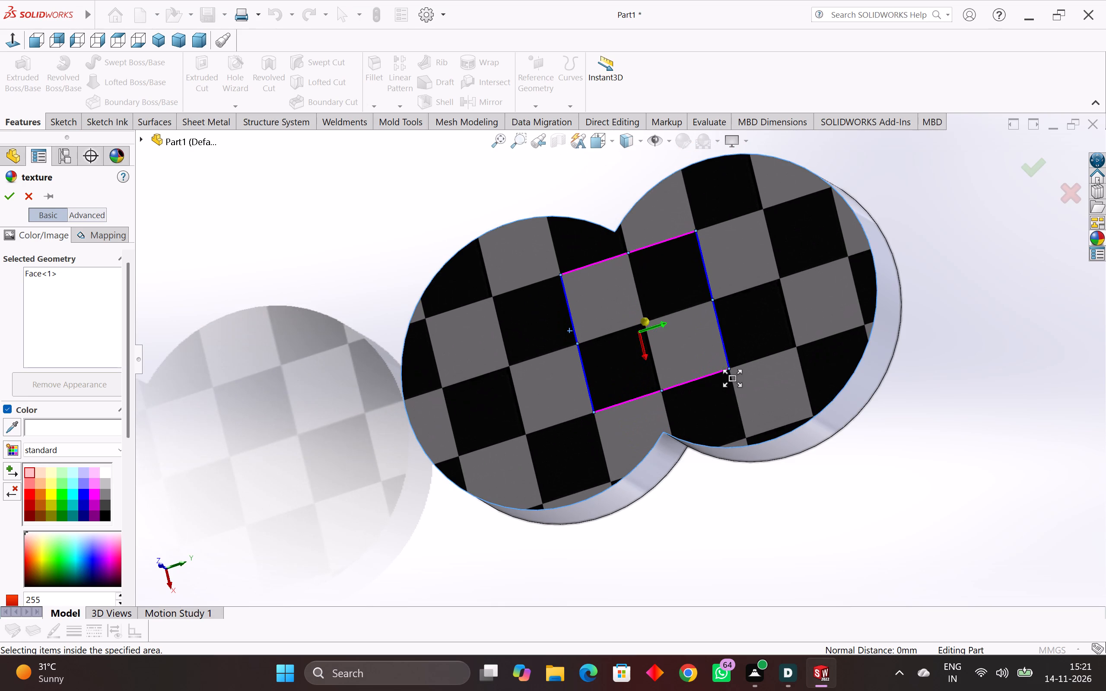
pyautogui.moveTo(732, 378); pyautogui.dragTo(729, 376)
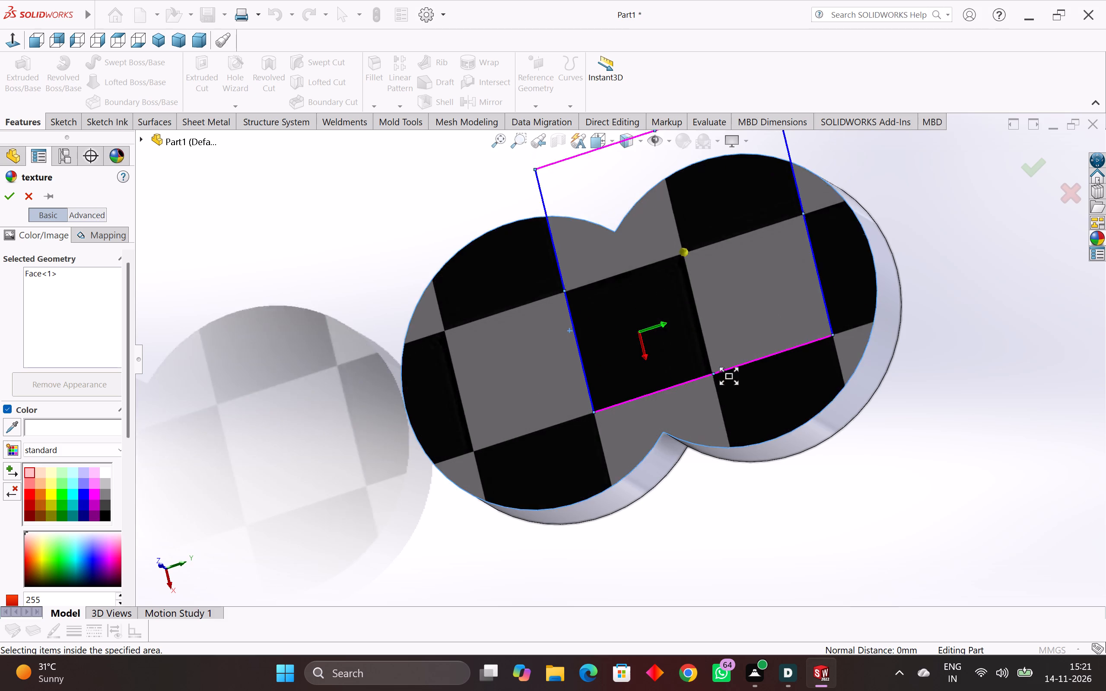
pyautogui.moveTo(729, 376); pyautogui.dragTo(716, 439)
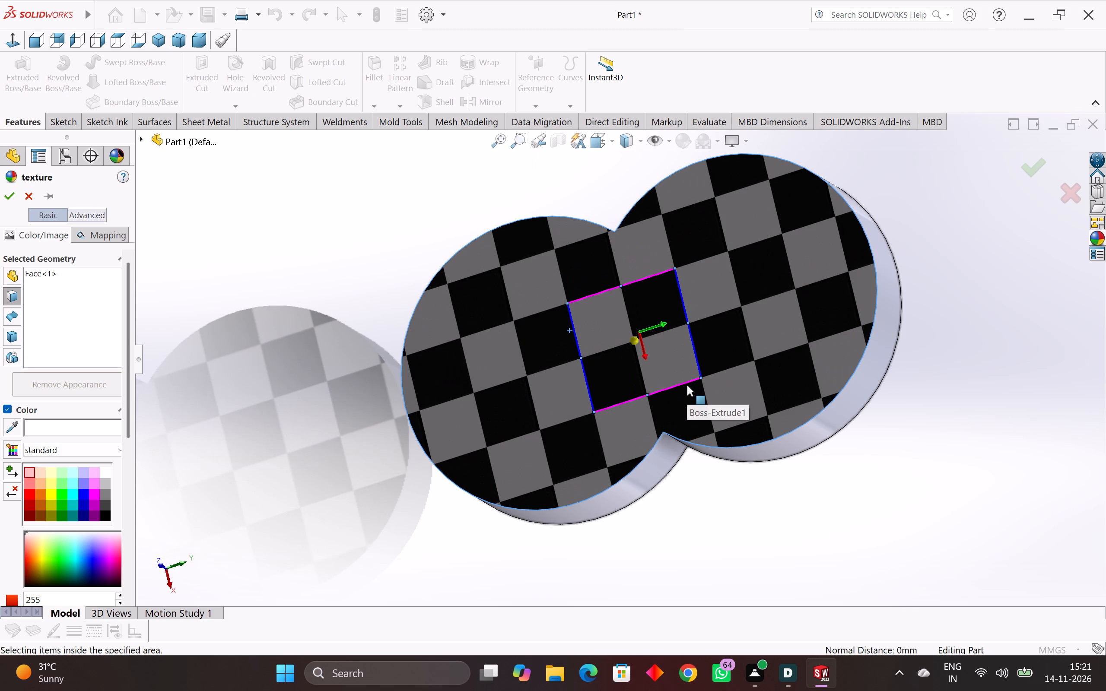
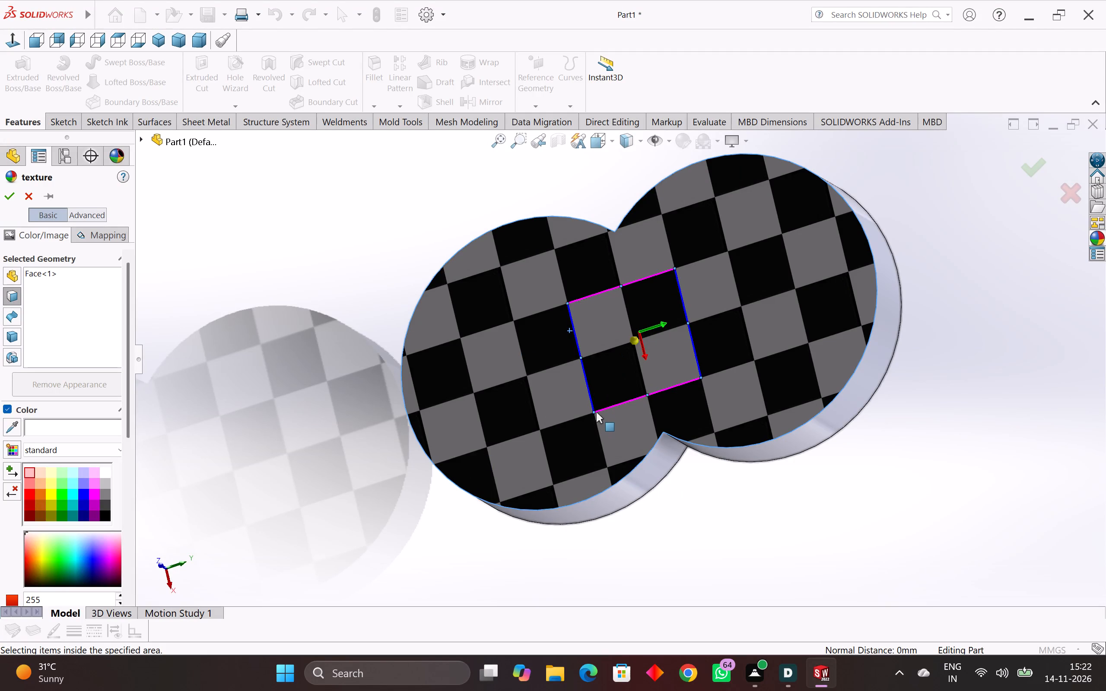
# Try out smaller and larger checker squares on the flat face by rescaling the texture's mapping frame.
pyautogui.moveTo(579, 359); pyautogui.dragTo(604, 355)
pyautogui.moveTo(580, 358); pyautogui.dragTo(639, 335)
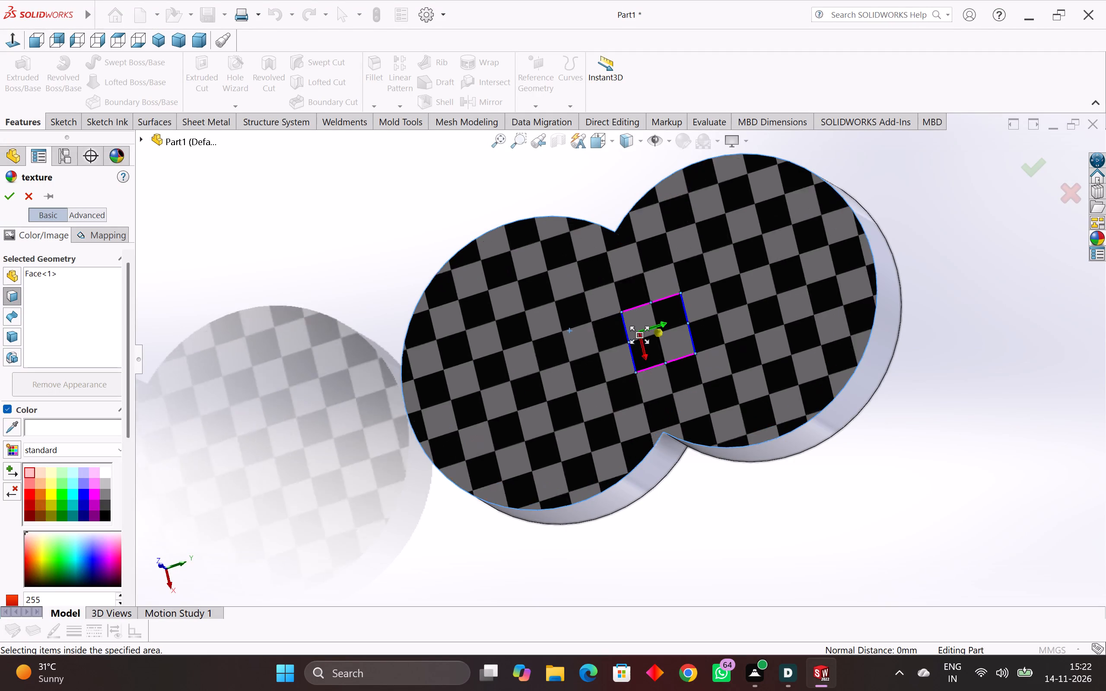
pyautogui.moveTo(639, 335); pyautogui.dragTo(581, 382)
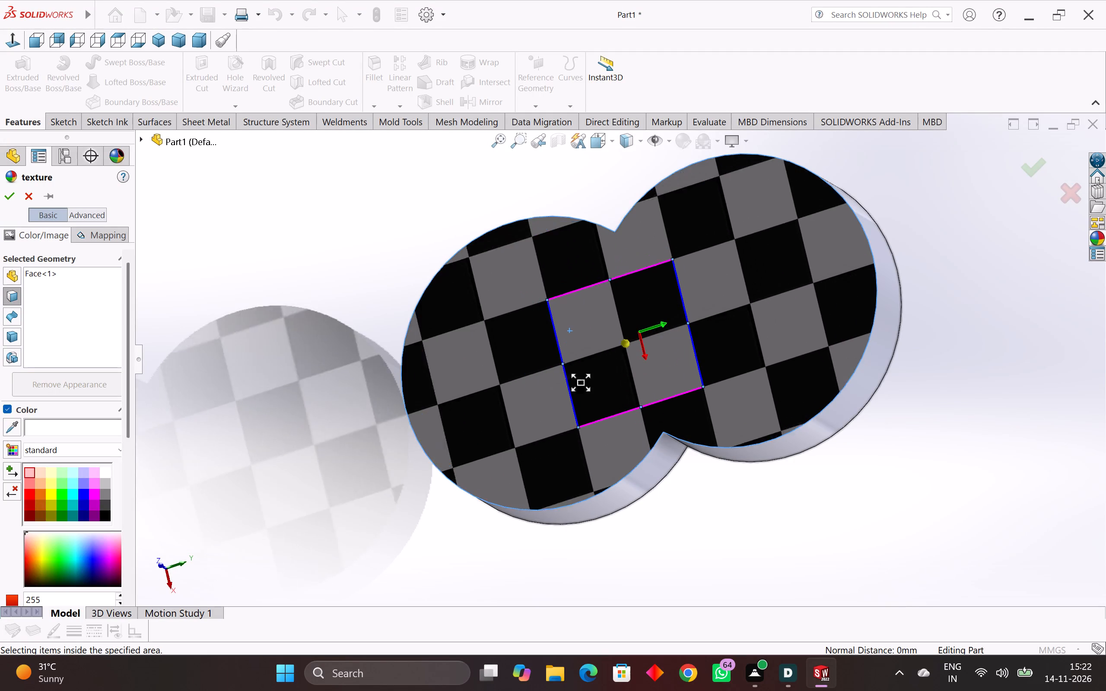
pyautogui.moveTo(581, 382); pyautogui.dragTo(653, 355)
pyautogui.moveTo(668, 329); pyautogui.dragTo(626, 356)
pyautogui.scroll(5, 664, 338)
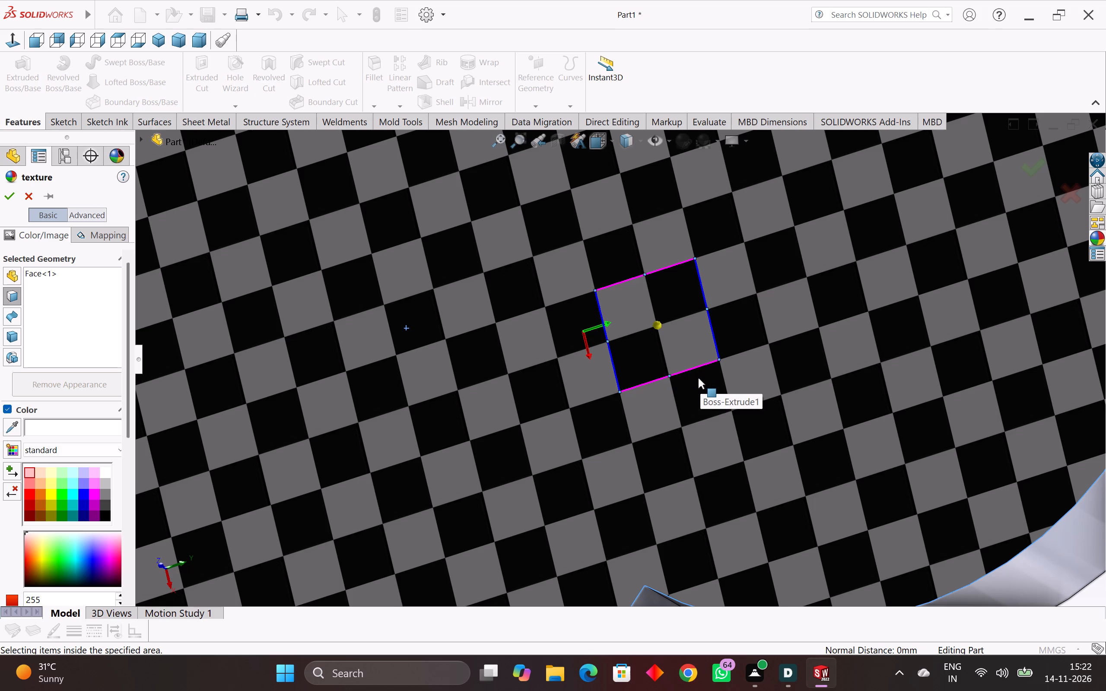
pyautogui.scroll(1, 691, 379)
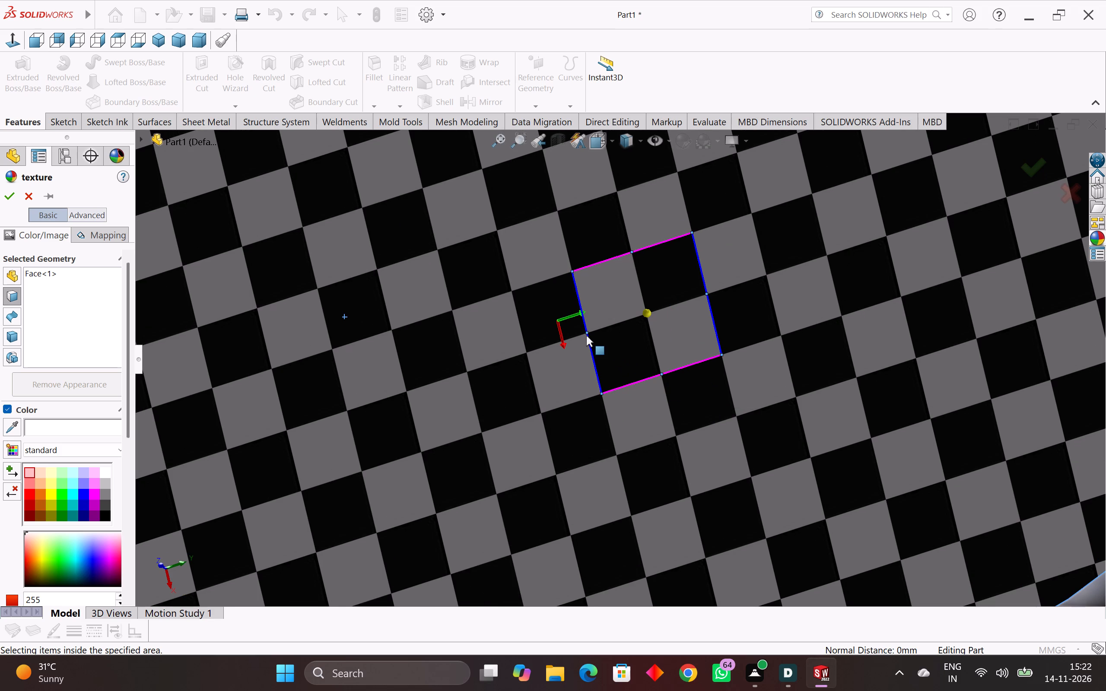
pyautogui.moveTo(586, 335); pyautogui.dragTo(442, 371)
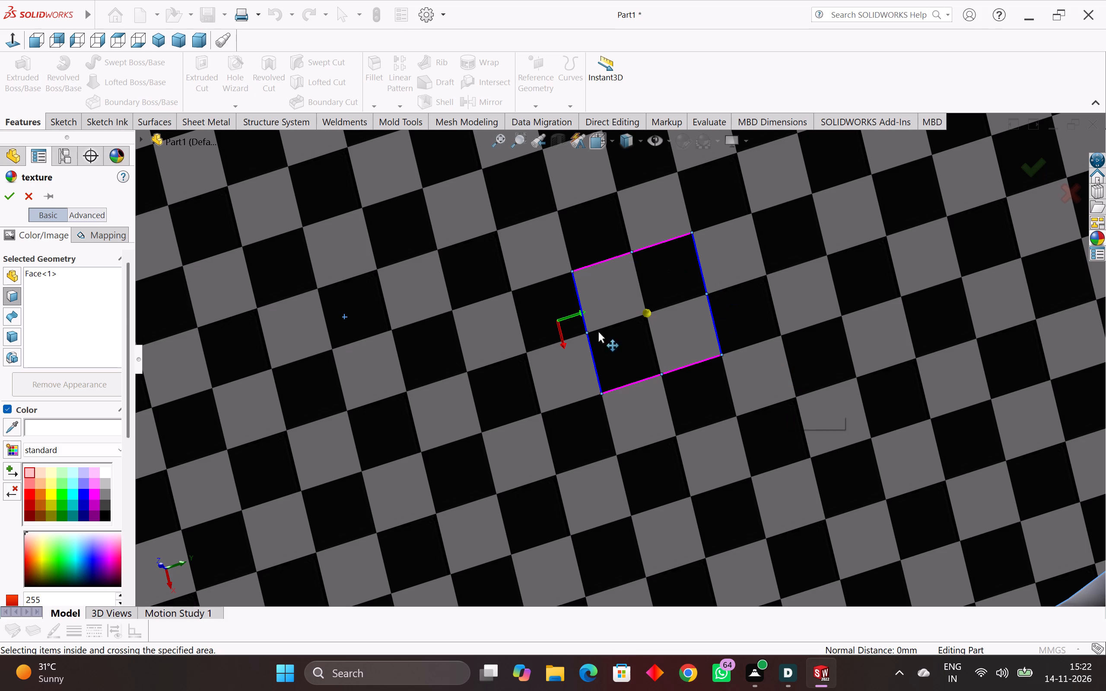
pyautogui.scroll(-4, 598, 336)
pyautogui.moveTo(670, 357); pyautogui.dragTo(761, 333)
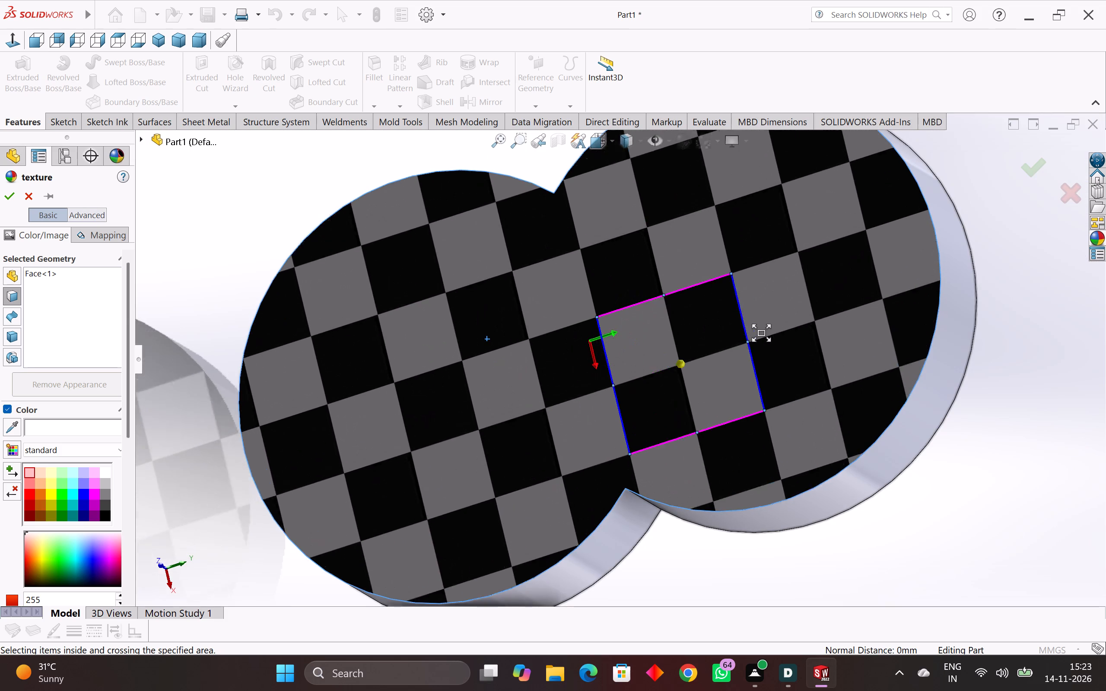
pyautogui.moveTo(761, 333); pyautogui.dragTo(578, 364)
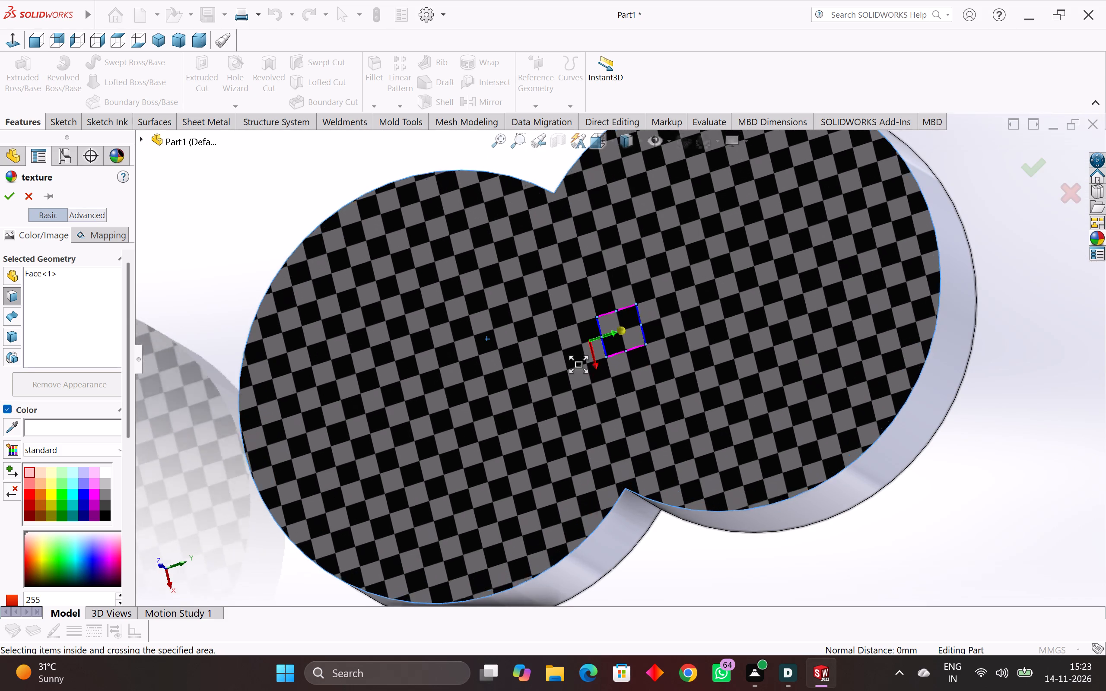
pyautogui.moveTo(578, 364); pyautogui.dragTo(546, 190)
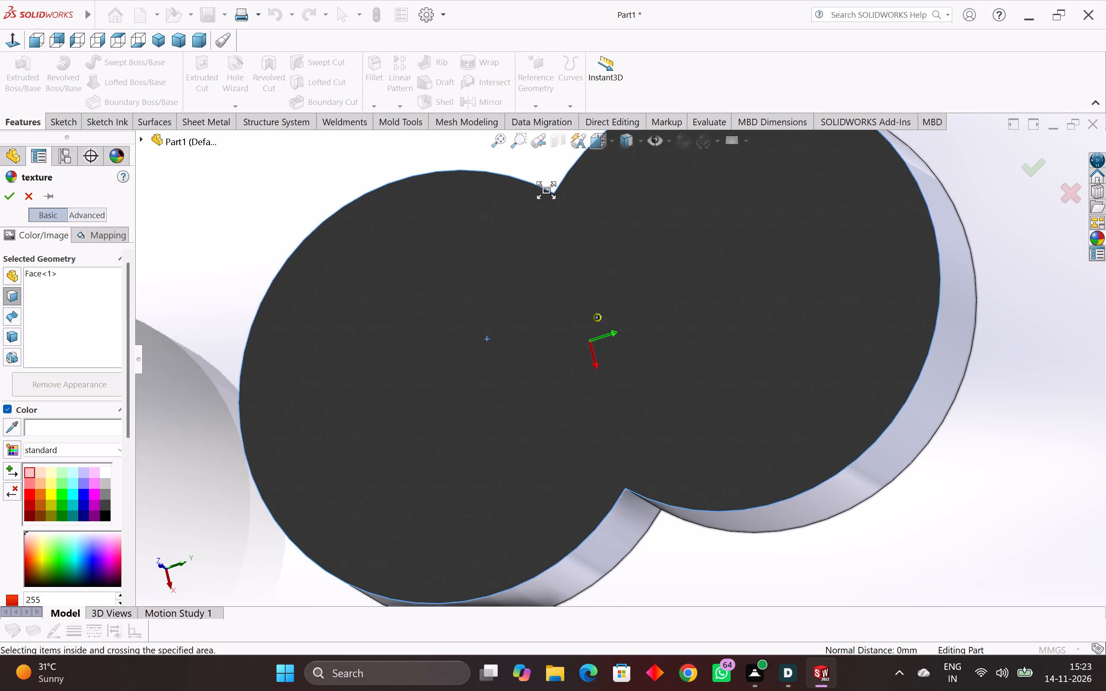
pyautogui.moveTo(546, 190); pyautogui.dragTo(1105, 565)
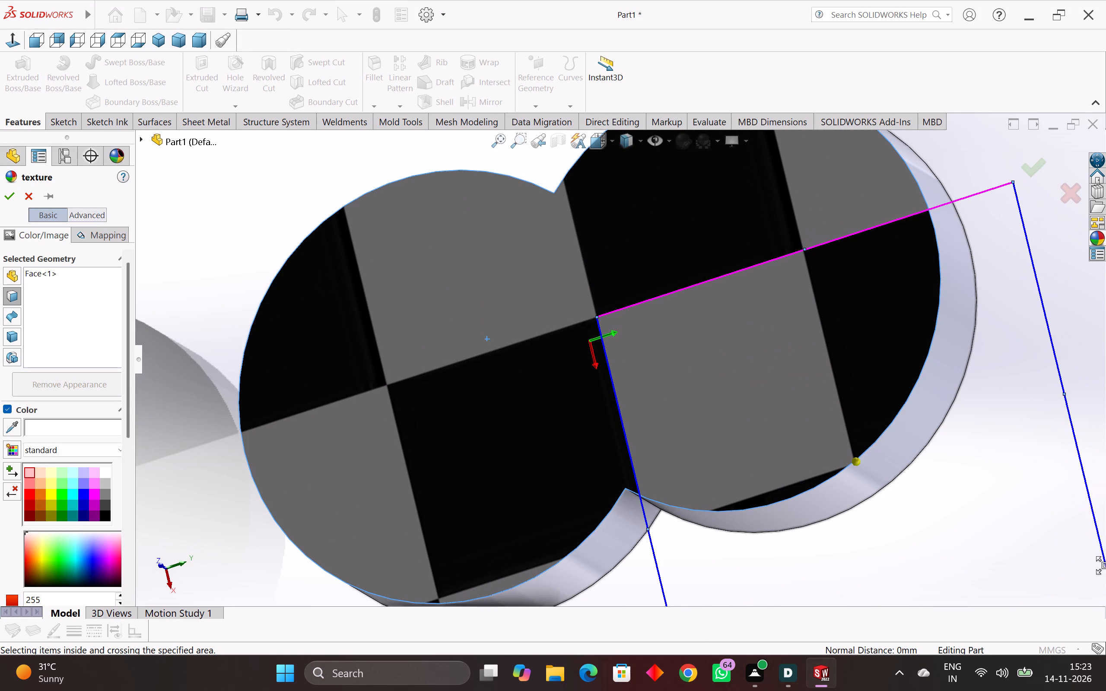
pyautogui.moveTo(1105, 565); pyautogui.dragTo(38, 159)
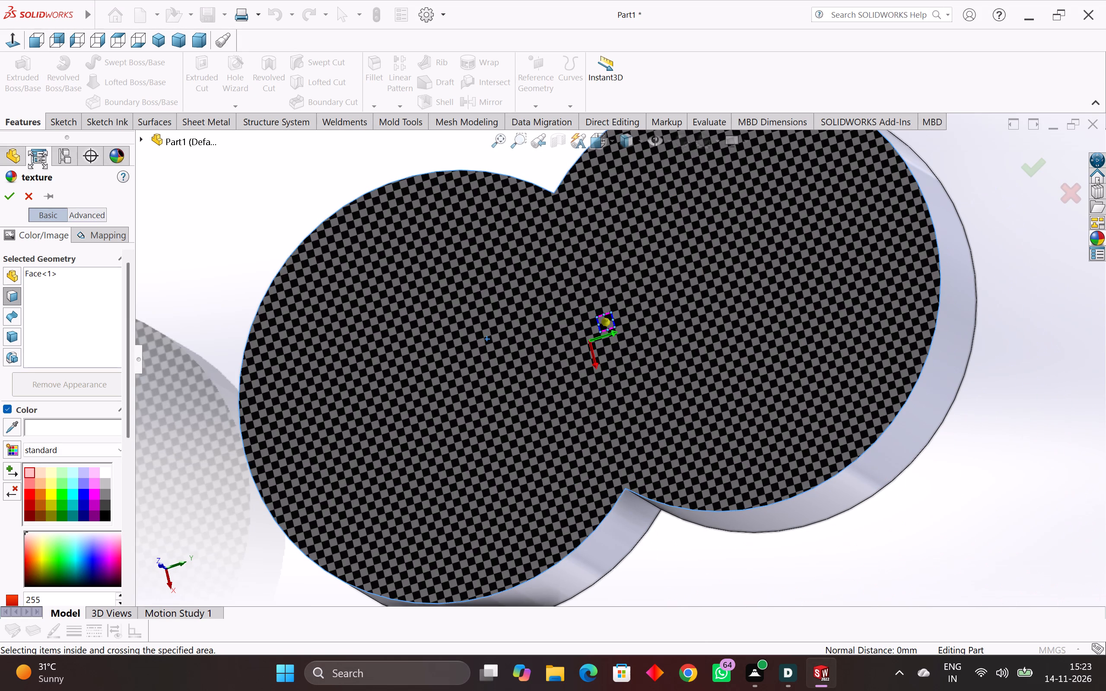
# Scale the checker pattern on the flat face to small squares, many across each lobe, and accept the texture appearance.
pyautogui.moveTo(38, 159); pyautogui.dragTo(617, 365)
pyautogui.click(718, 391)
pyautogui.click(931, 497)
pyautogui.scroll(-2, 791, 485)
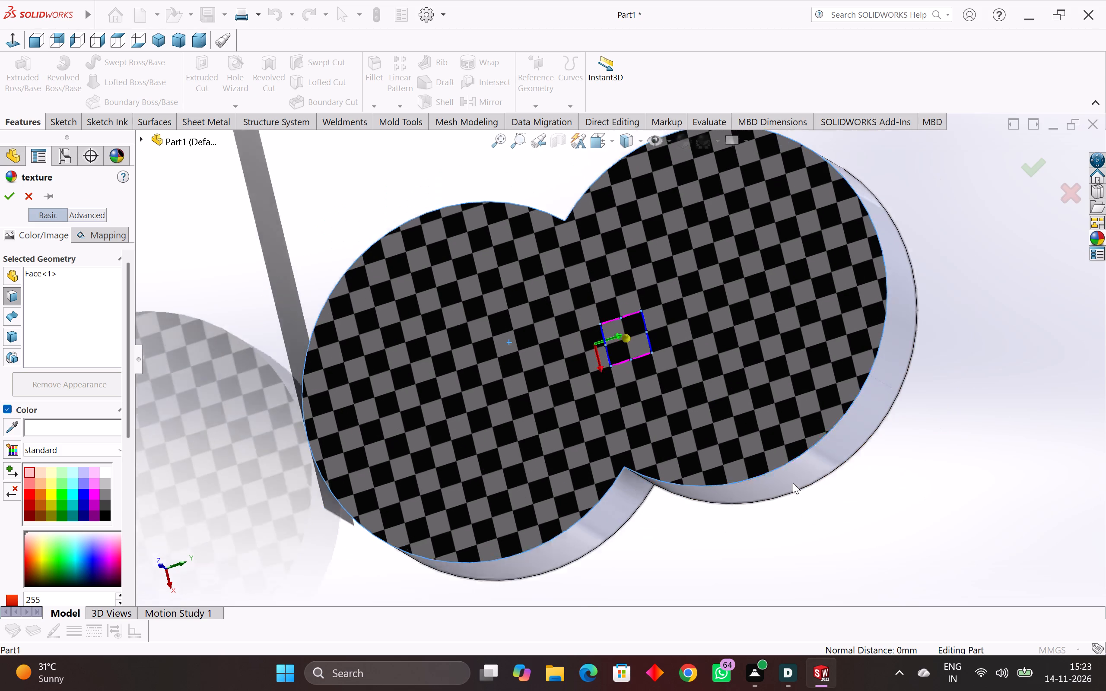
pyautogui.scroll(-2, 793, 483)
pyautogui.moveTo(786, 466); pyautogui.dragTo(813, 690, button='middle')
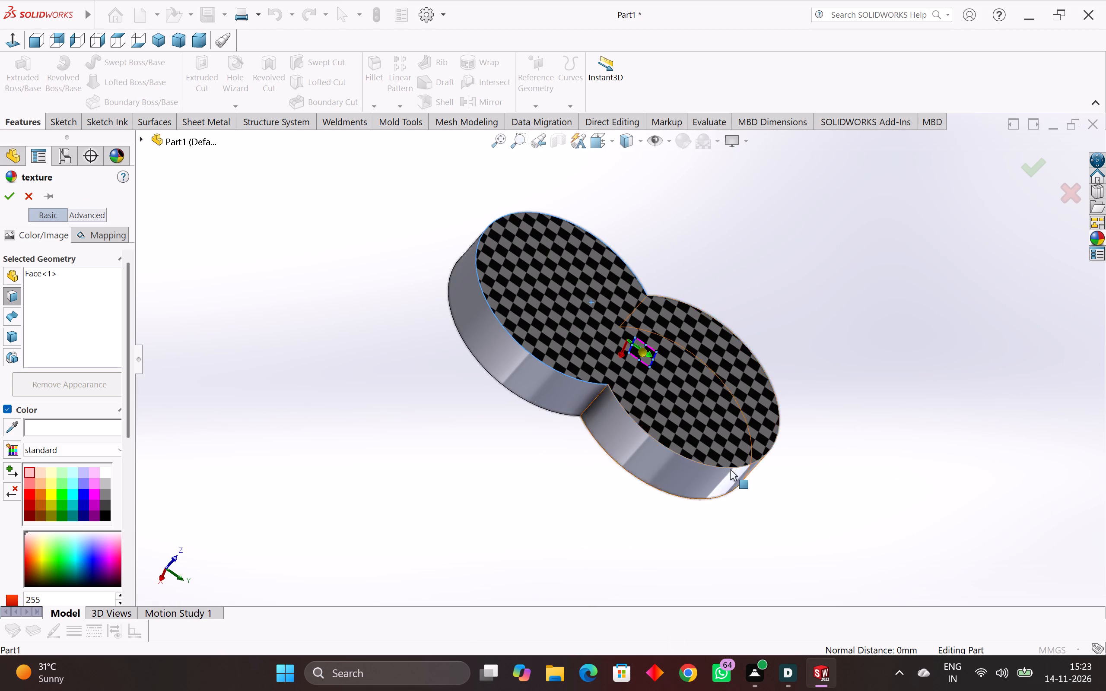
pyautogui.scroll(2, 690, 424)
pyautogui.scroll(-3, 684, 415)
pyautogui.moveTo(684, 415); pyautogui.dragTo(715, 422, button='middle')
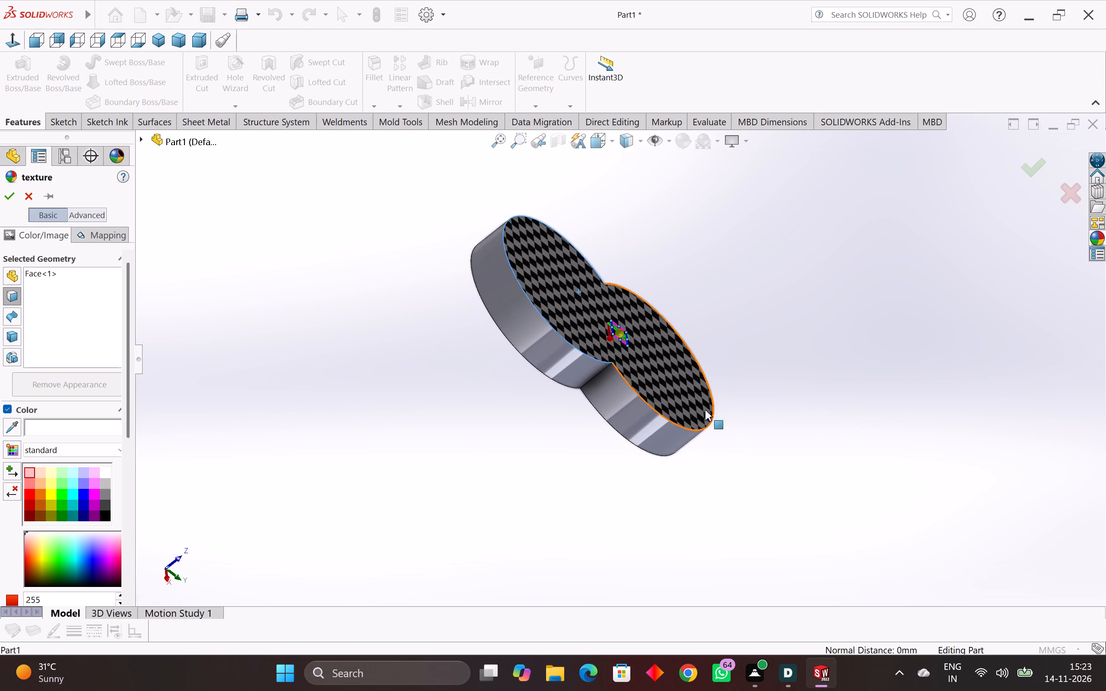
pyautogui.scroll(3, 593, 393)
pyautogui.click(314, 308)
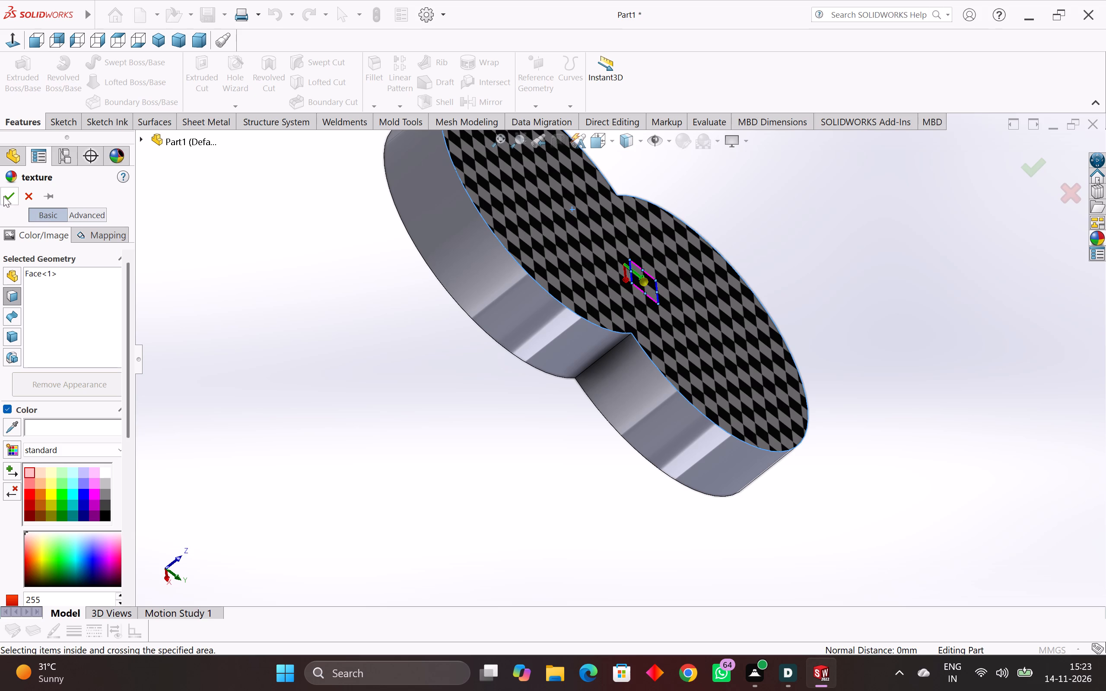
pyautogui.click(6, 196)
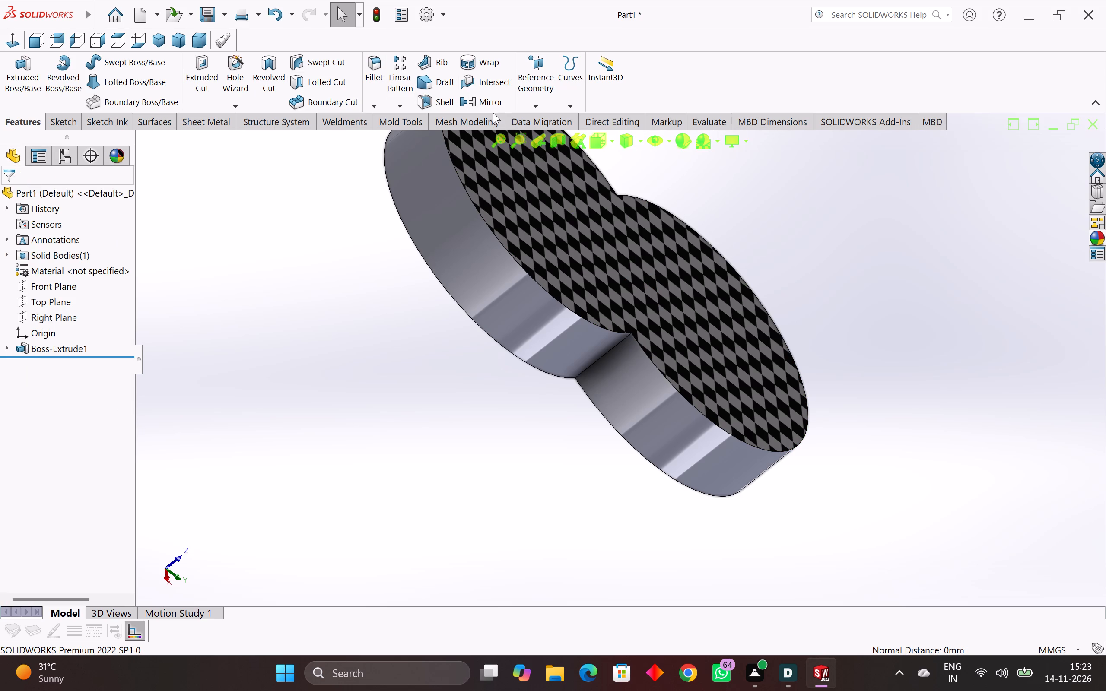
# Fillet the two inner notch edges where the circular lobes meet with a symmetric 2 mm radius.
pyautogui.click(376, 73)
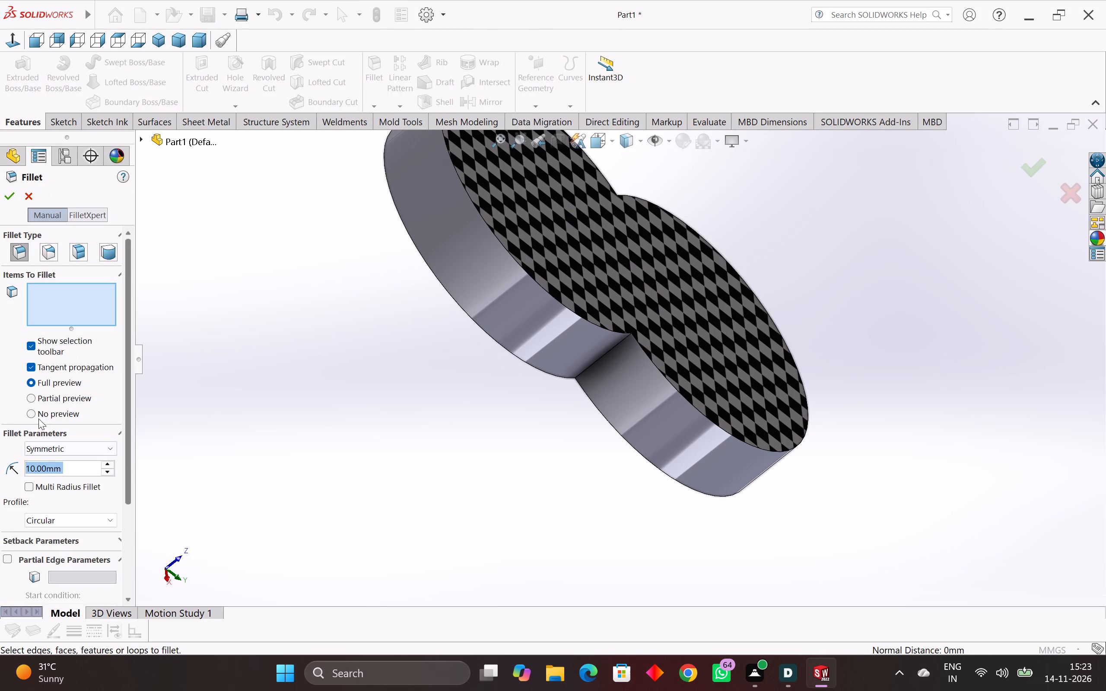
pyautogui.press('2')
pyautogui.press('Return')
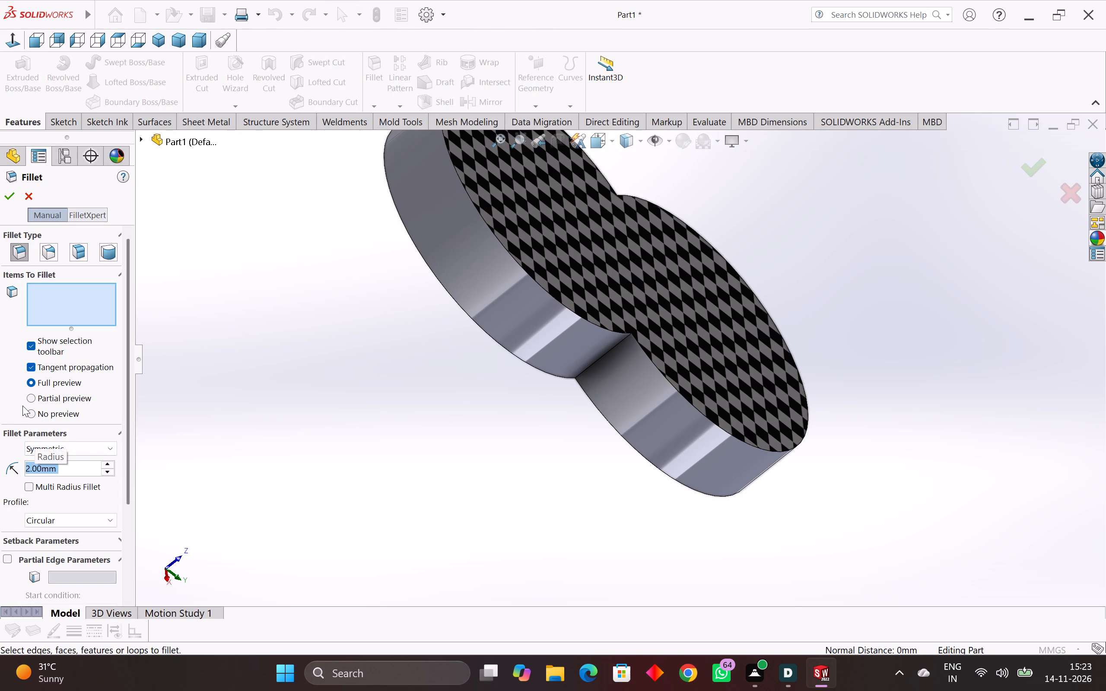
pyautogui.click(610, 350)
pyautogui.scroll(-2, 608, 351)
pyautogui.moveTo(609, 352); pyautogui.dragTo(391, 617, button='middle')
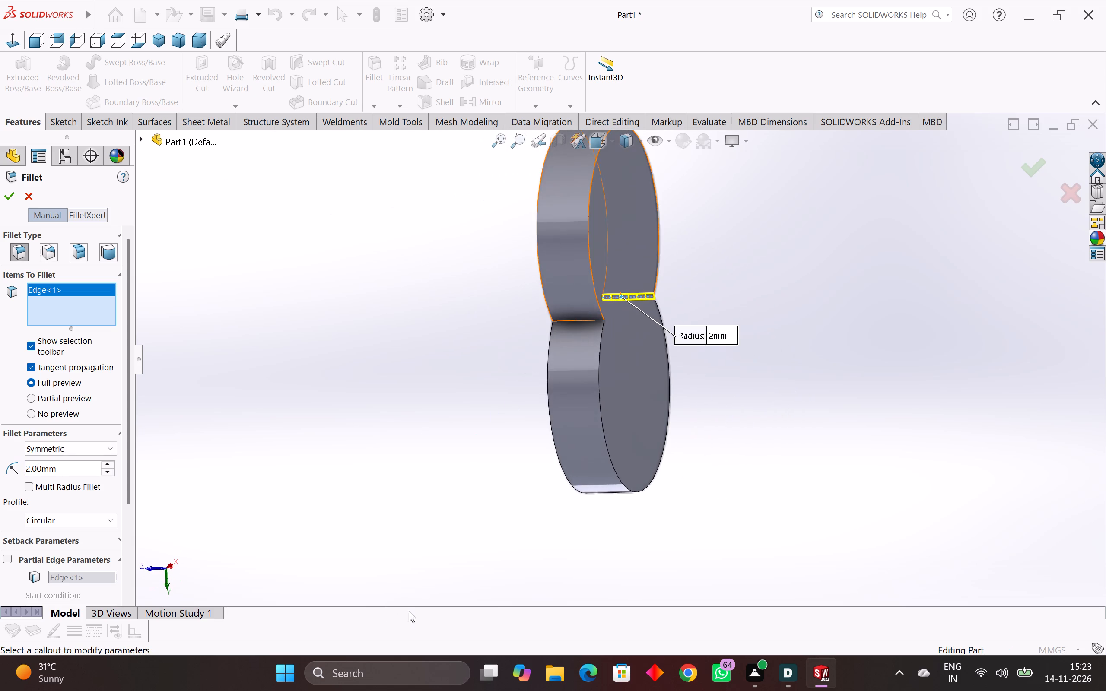
pyautogui.scroll(4, 556, 357)
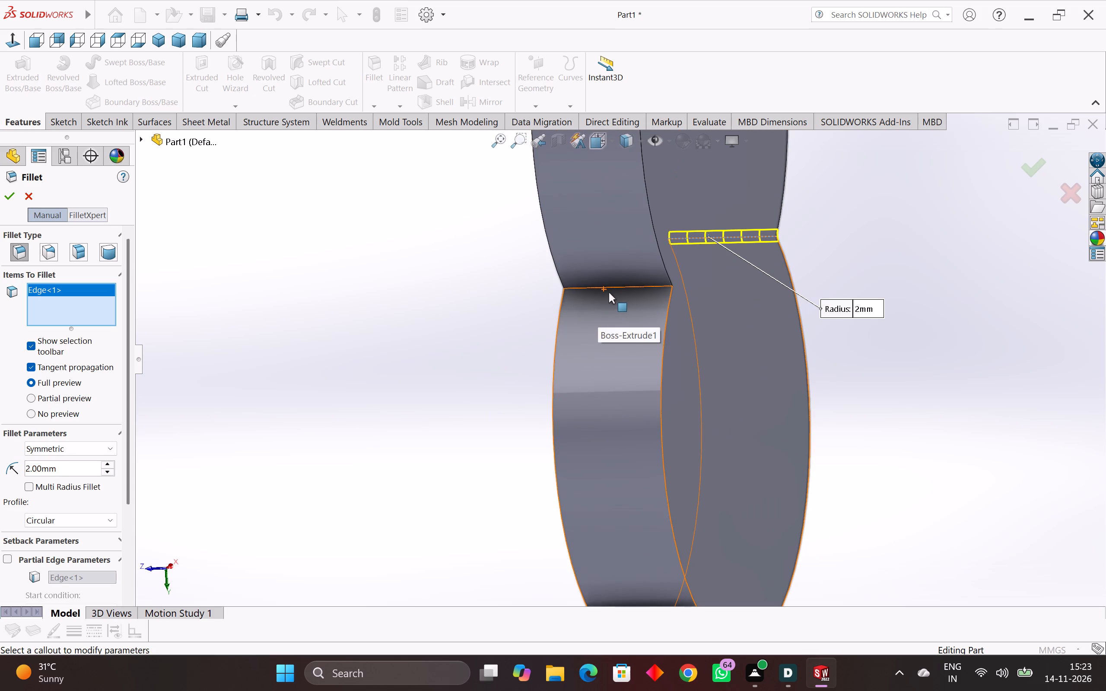
pyautogui.click(620, 288)
pyautogui.scroll(-3, 601, 285)
pyautogui.moveTo(592, 298); pyautogui.dragTo(700, 303, button='middle')
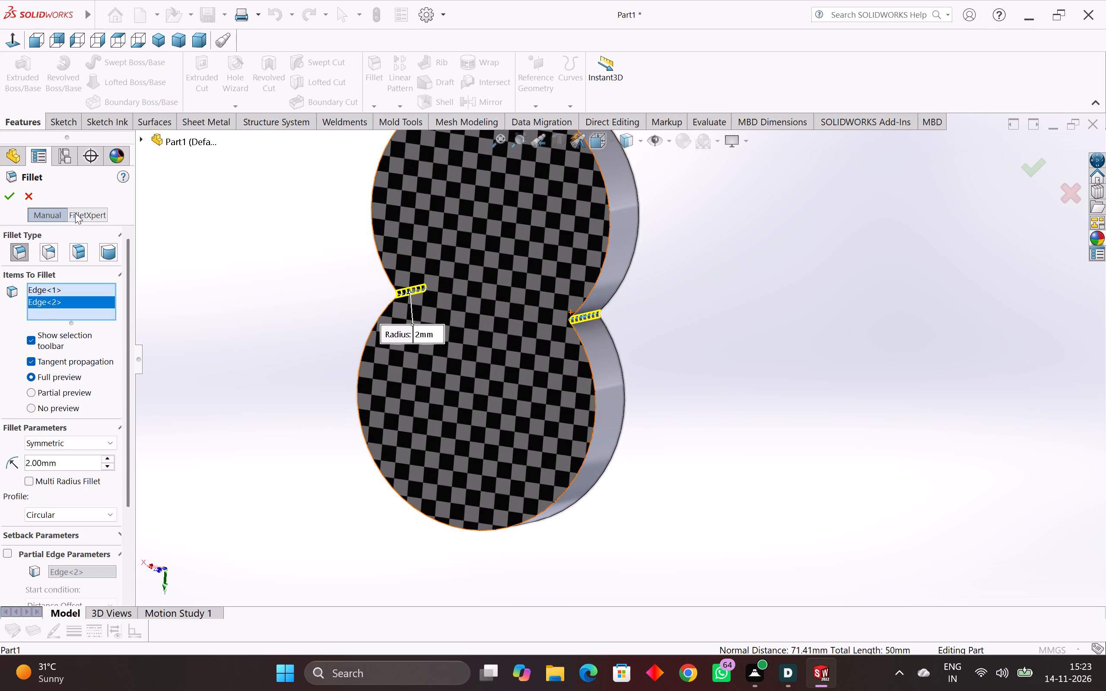
pyautogui.click(10, 198)
# Edit the notch-edge fillet, trying a 5 mm radius first and settling on 10 mm.
pyautogui.moveTo(559, 374); pyautogui.dragTo(494, 366, button='middle')
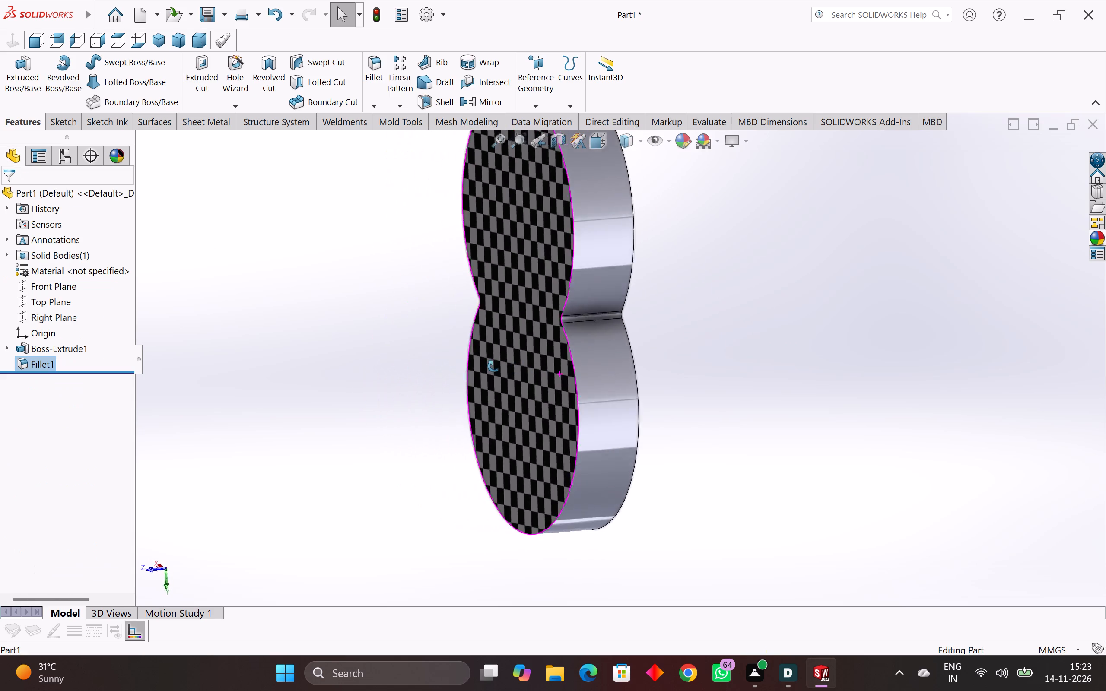
pyautogui.moveTo(494, 366); pyautogui.dragTo(462, 446, button='middle')
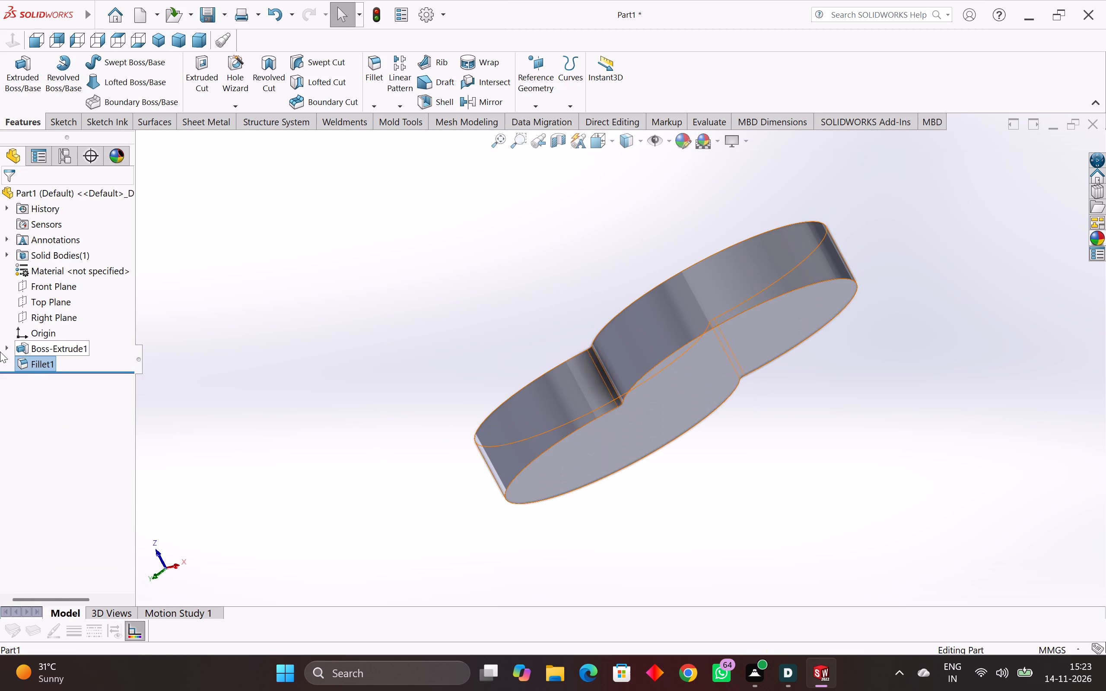
pyautogui.rightClick(38, 361)
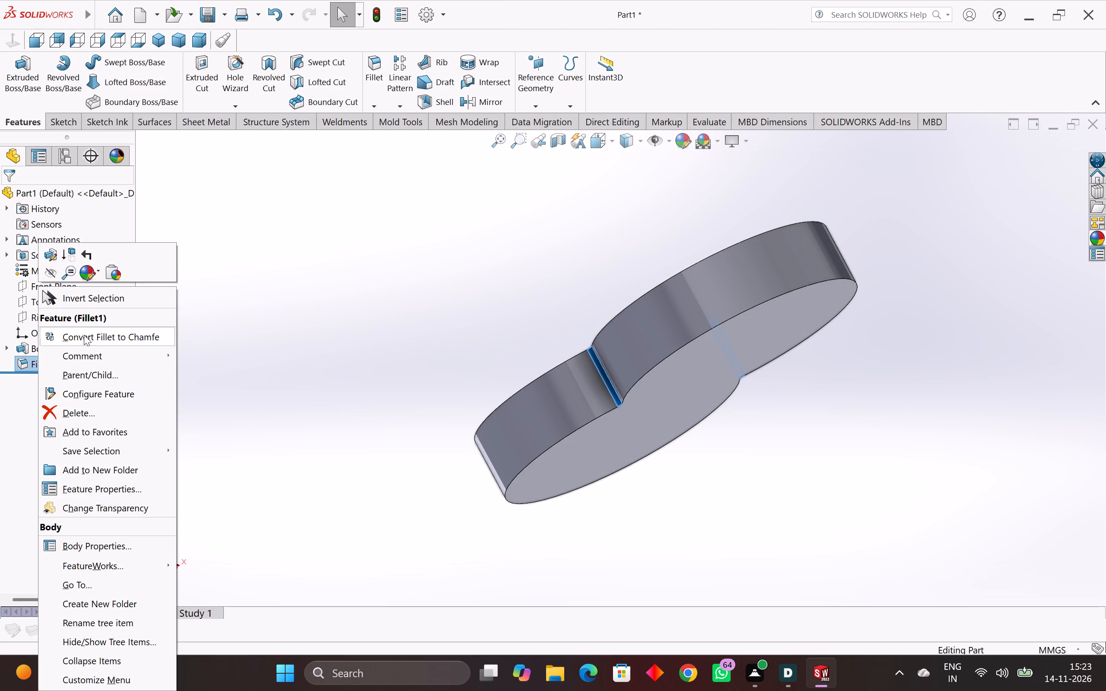
pyautogui.click(54, 253)
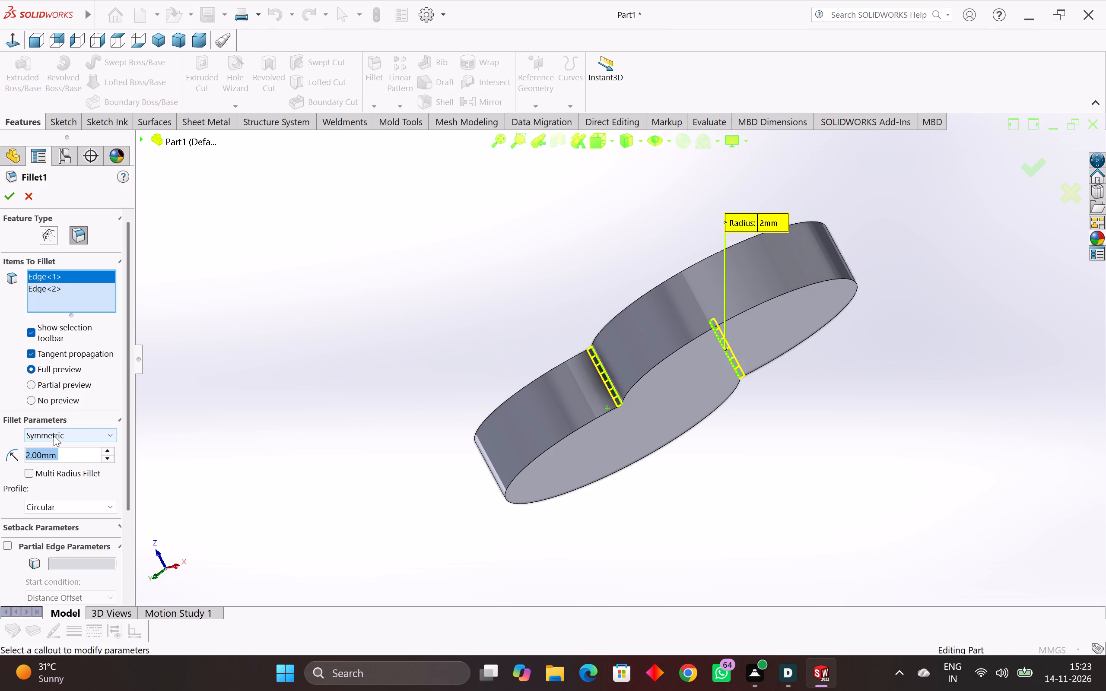
pyautogui.press('5')
pyautogui.press('Return')
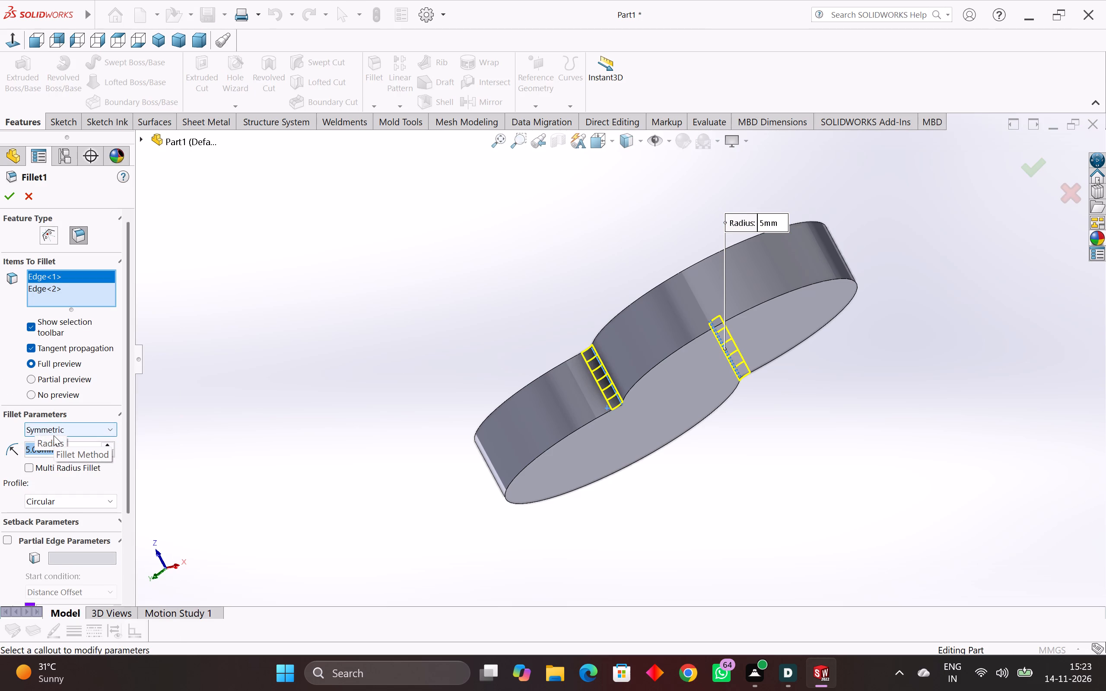
pyautogui.write('10')
pyautogui.press('Return')
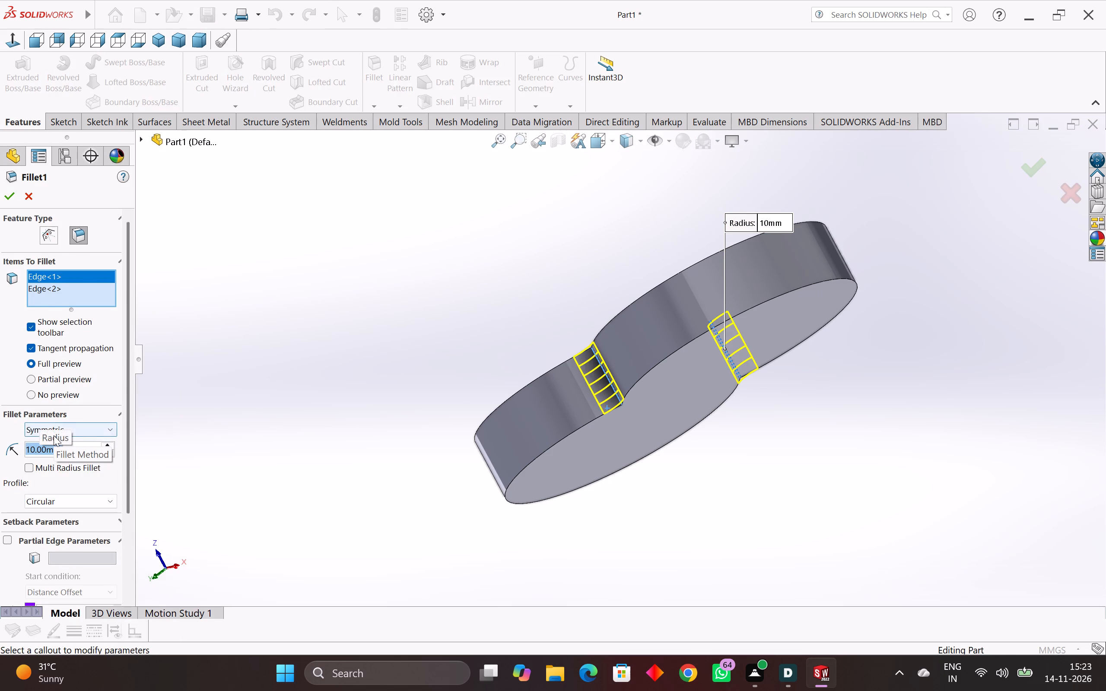
pyautogui.press('Return')
# Examine the filleted body from both flat faces and its sides, including the notches and checkered face.
pyautogui.moveTo(662, 406); pyautogui.dragTo(761, 661, button='middle')
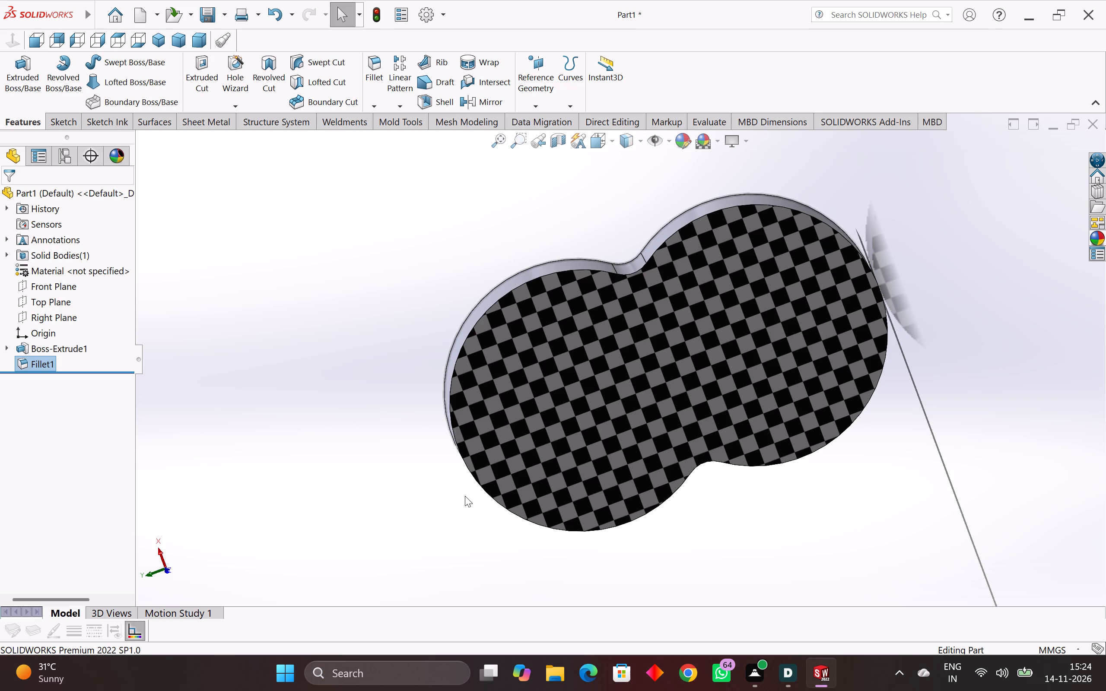
pyautogui.scroll(-2, 485, 501)
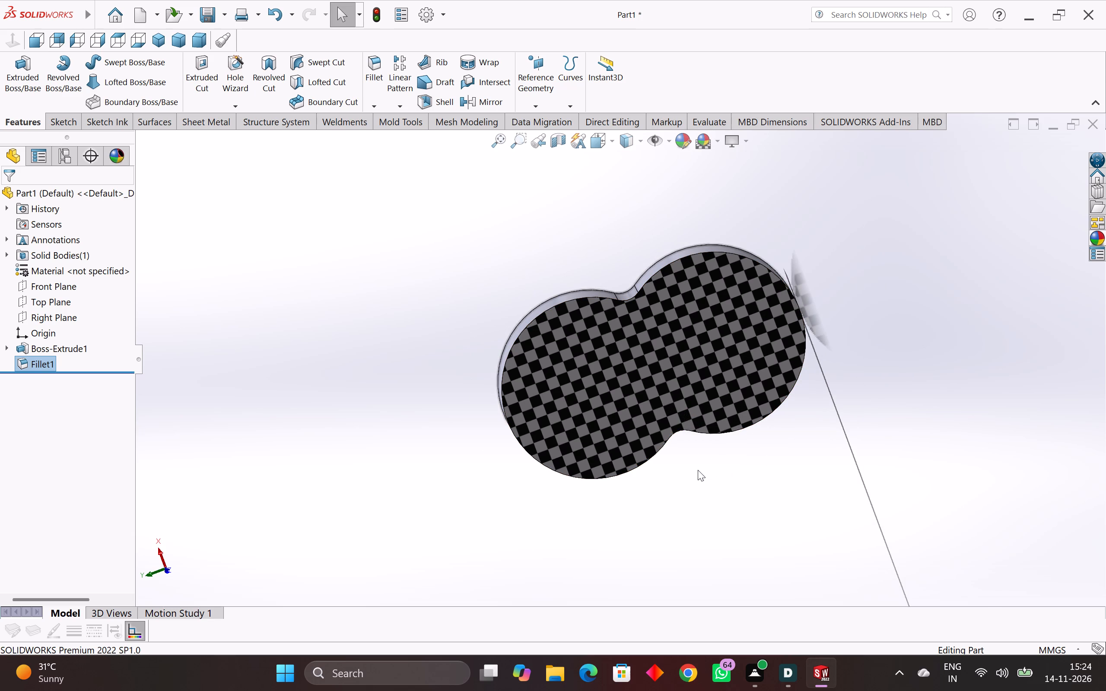
pyautogui.scroll(-3, 694, 447)
pyautogui.moveTo(706, 447); pyautogui.dragTo(535, 626, button='middle')
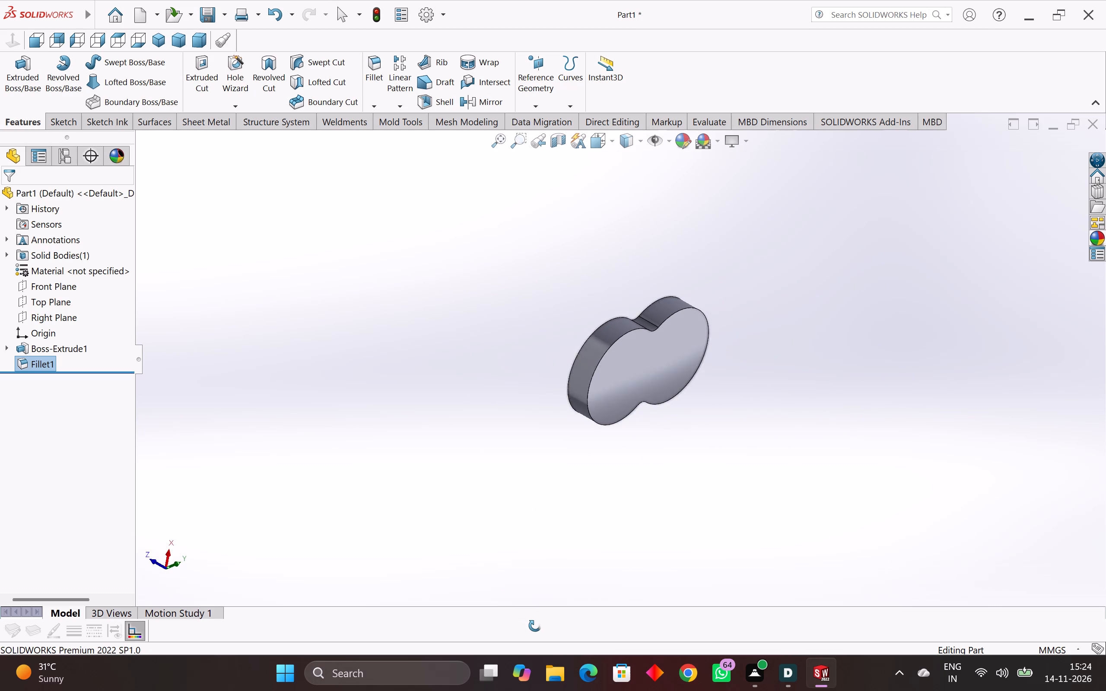
pyautogui.moveTo(535, 626); pyautogui.dragTo(510, 590, button='middle')
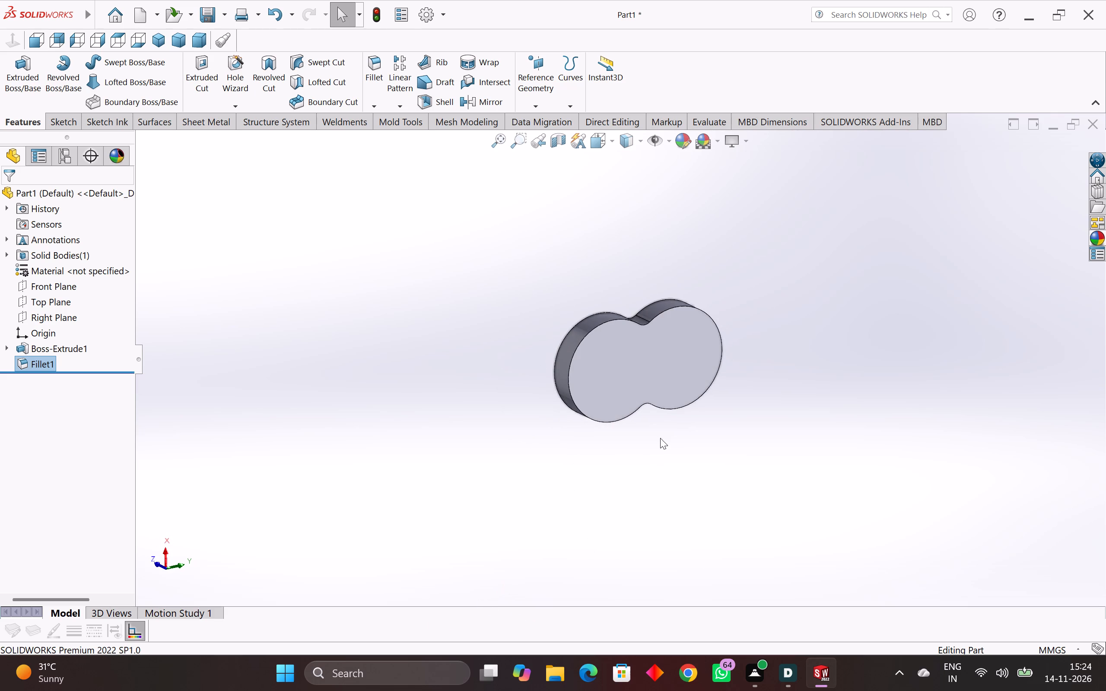
pyautogui.scroll(7, 660, 429)
pyautogui.scroll(-6, 648, 401)
pyautogui.scroll(6, 615, 339)
pyautogui.scroll(-3, 603, 326)
pyautogui.moveTo(594, 329); pyautogui.dragTo(762, 612, button='middle')
pyautogui.scroll(-1, 590, 331)
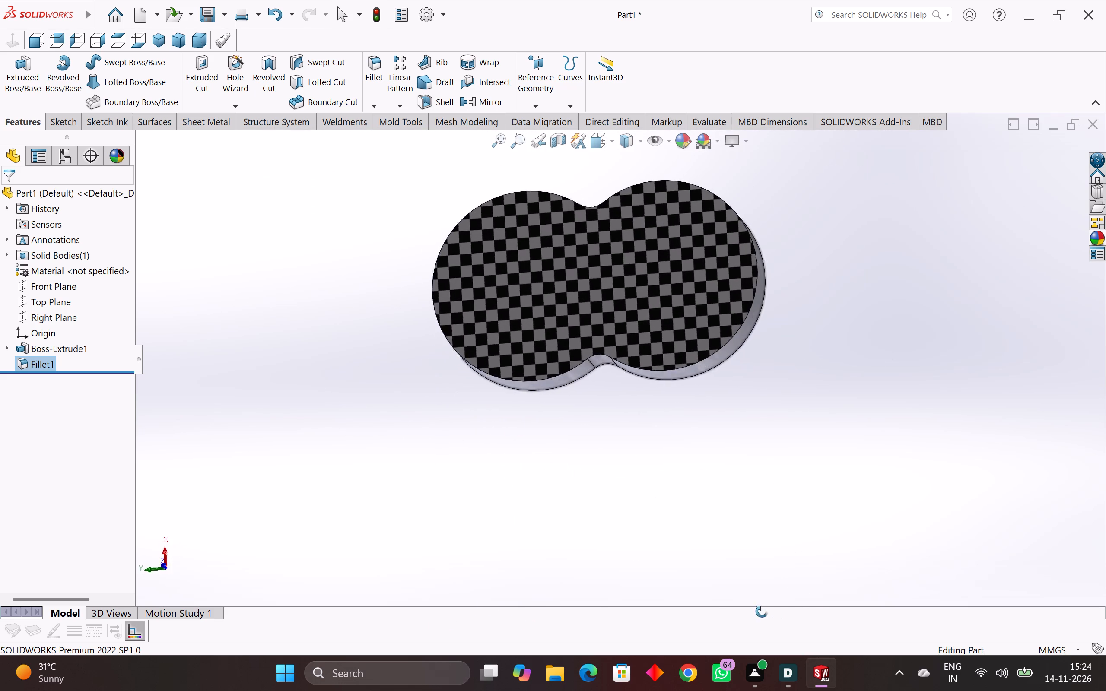
pyautogui.moveTo(762, 612); pyautogui.dragTo(670, 581, button='middle')
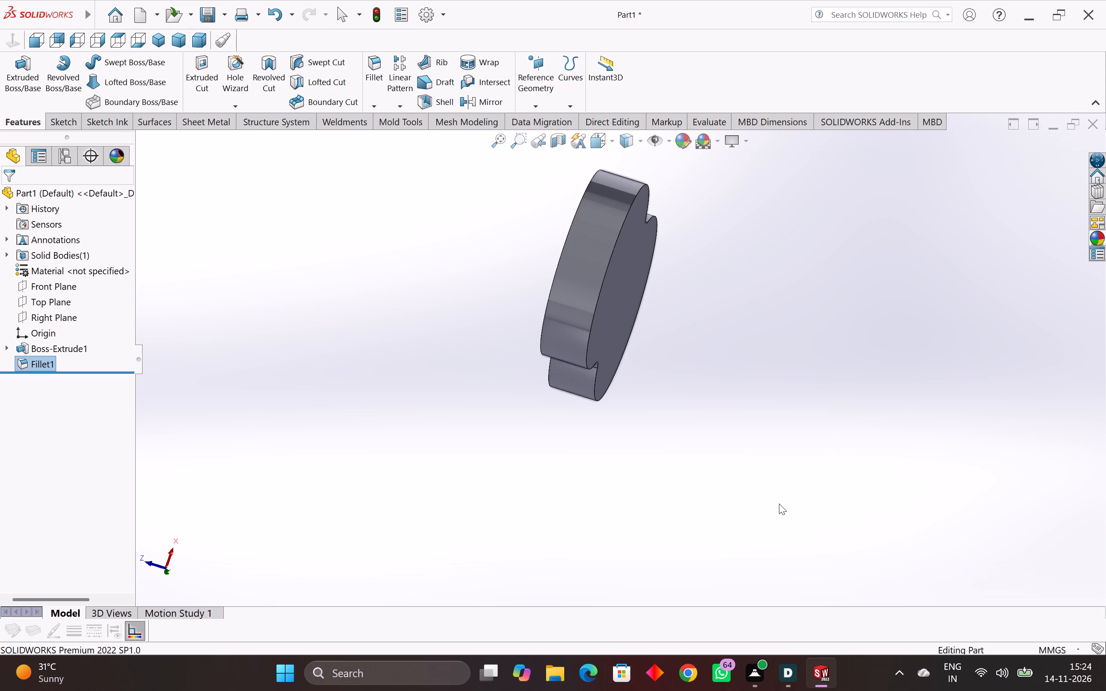
pyautogui.scroll(-1, 779, 504)
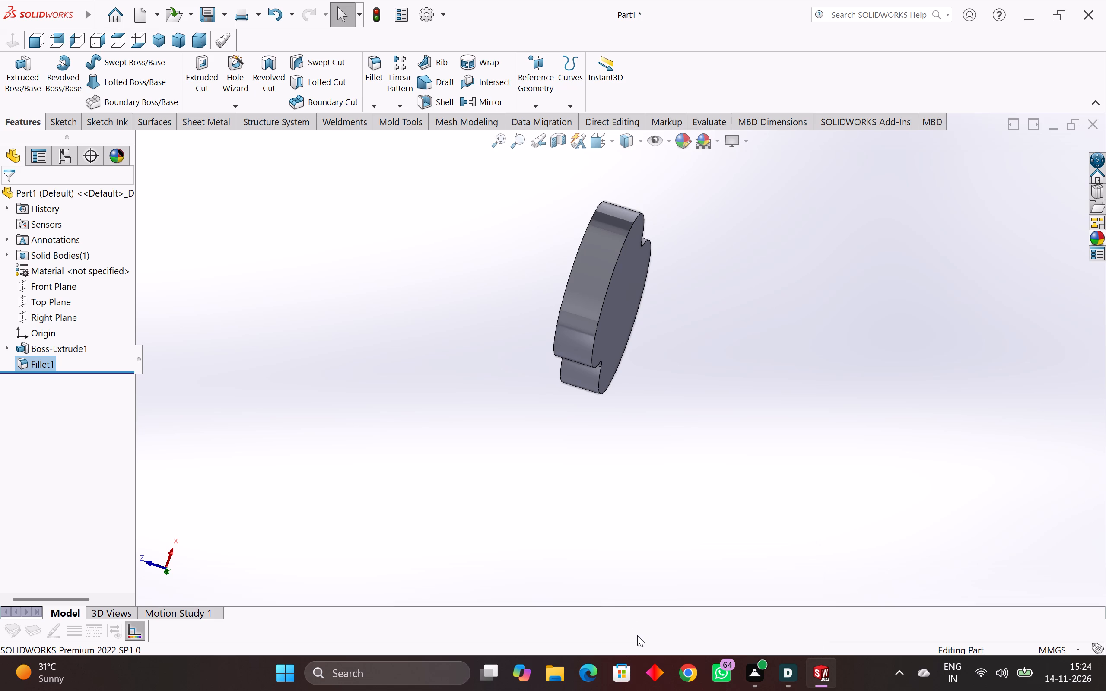
pyautogui.scroll(-3, 654, 368)
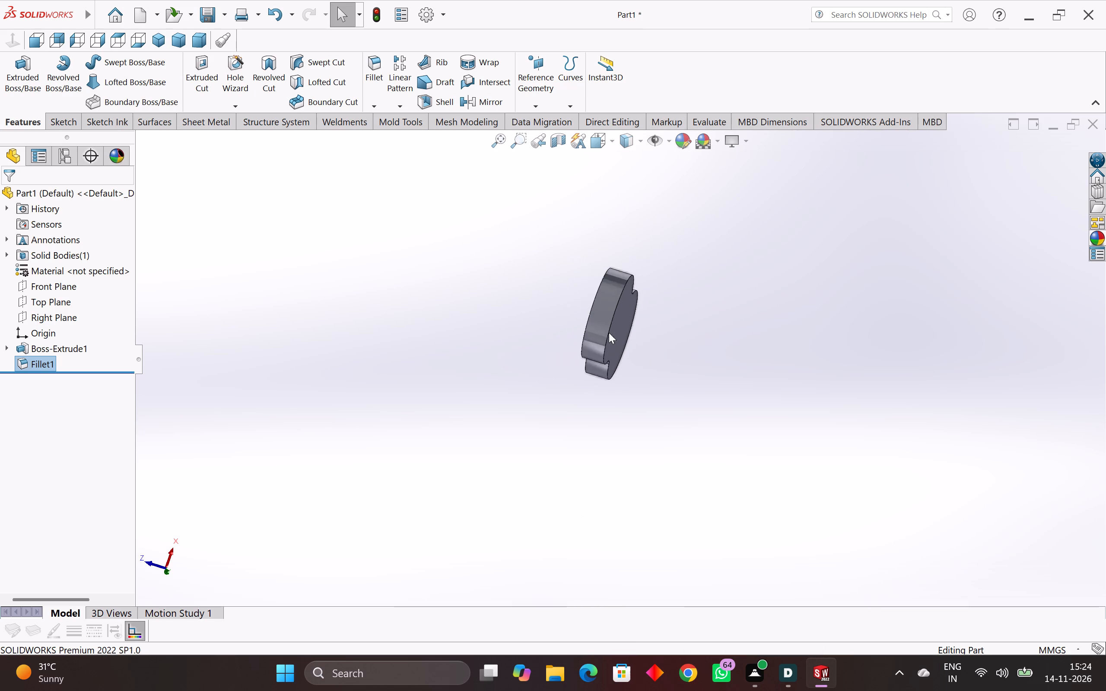
# Undo the recent edits back through the notch fillet and the checkered face appearance, leaving only the plain extruded body.
pyautogui.moveTo(608, 333); pyautogui.dragTo(570, 611, button='middle')
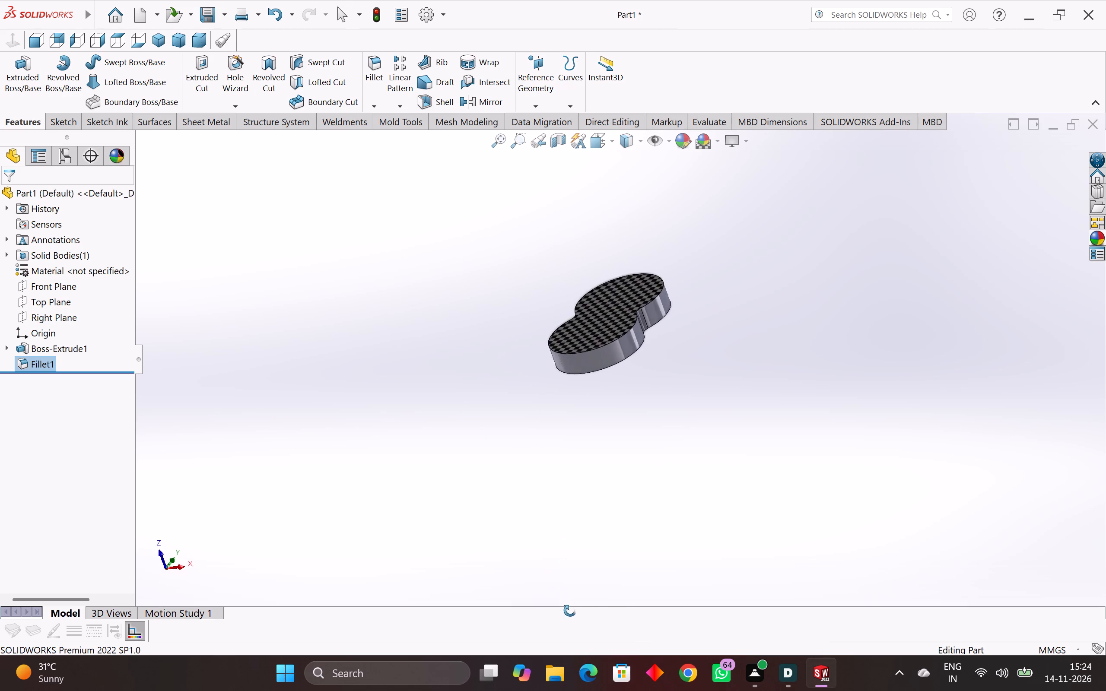
pyautogui.moveTo(570, 611); pyautogui.dragTo(564, 630, button='middle')
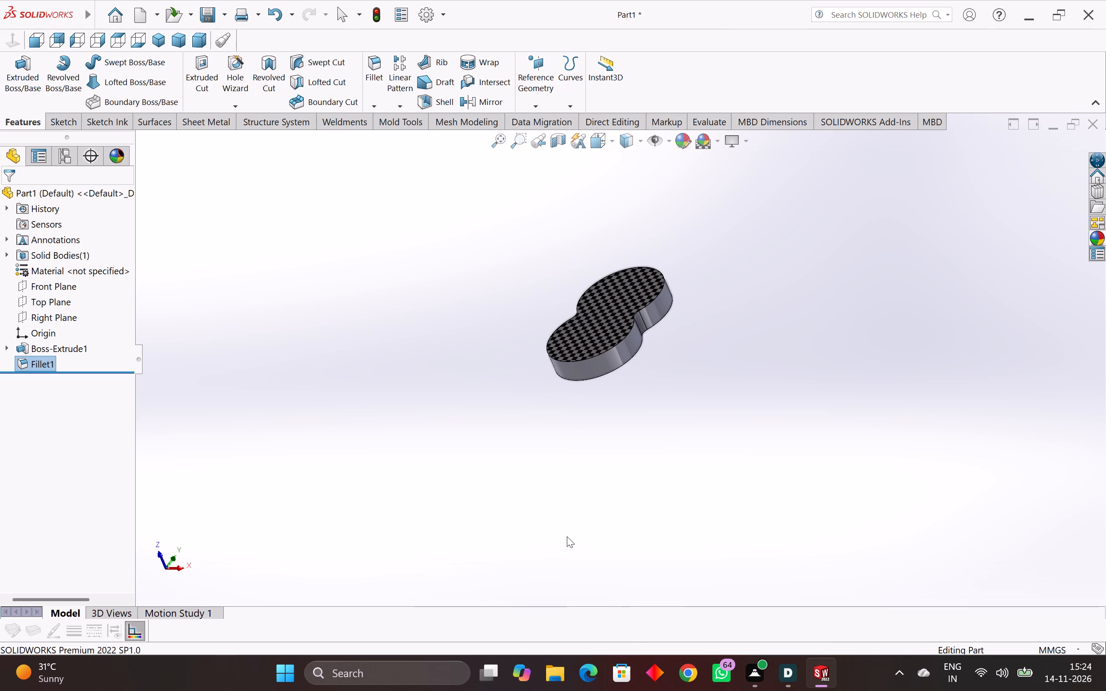
pyautogui.hotkey('ctrl', 'z')
pyautogui.hotkey('ctrl', 'z')
pyautogui.hotkey('ctrl', 'z')
pyautogui.hotkey('ctrl', 'z')
pyautogui.hotkey('ctrl', 'z')
pyautogui.hotkey('ctrl', 'z')
pyautogui.hotkey('ctrl', 'z')
pyautogui.hotkey('ctrl', 'z')
pyautogui.hotkey('ctrl', 'z')
pyautogui.hotkey('ctrl', 'z')
pyautogui.hotkey('ctrl', 'z')
pyautogui.hotkey('ctrl', 'z')
pyautogui.hotkey('ctrl', 'z')
pyautogui.hotkey('ctrl', 'z')
pyautogui.hotkey('ctrl', 'z')
pyautogui.hotkey('ctrl', 'z')
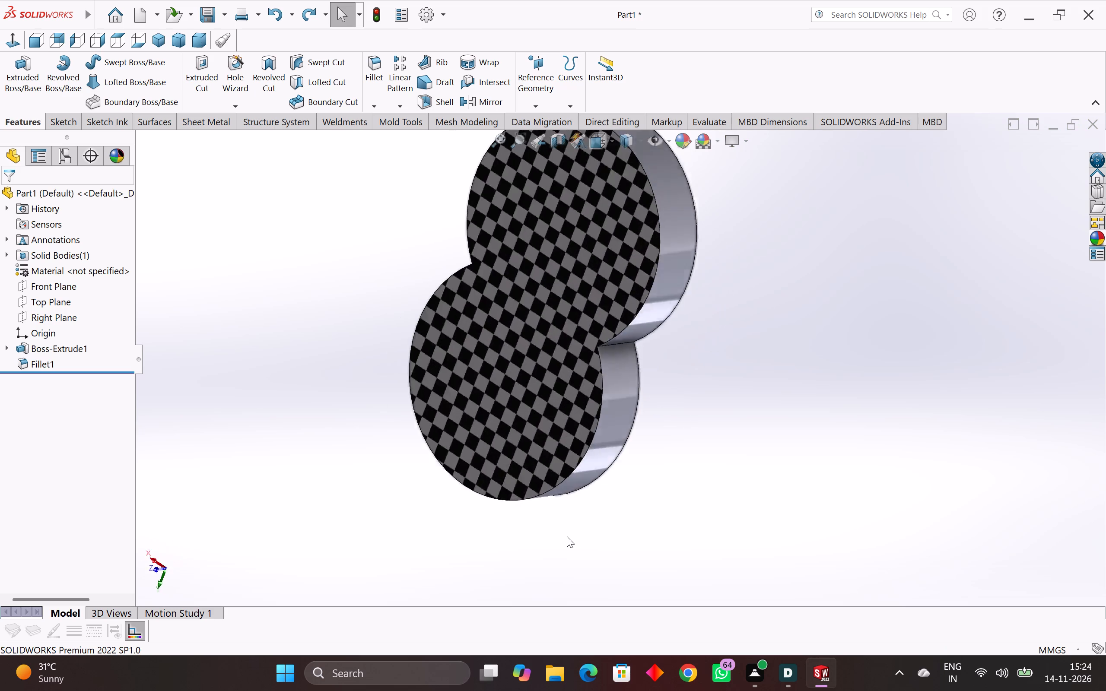
pyautogui.scroll(-4, 678, 373)
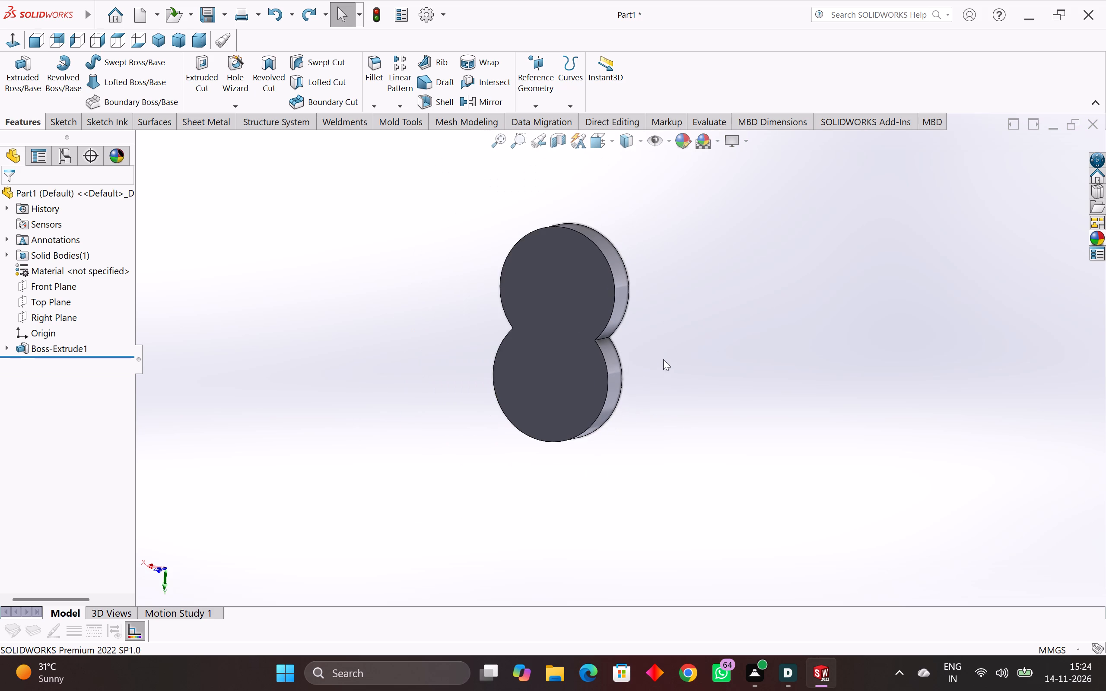
# Delete the extrusion feature of the two-lobed body, keeping its absorbed sketch.
pyautogui.moveTo(712, 209); pyautogui.dragTo(388, 565)
pyautogui.press('Delete')
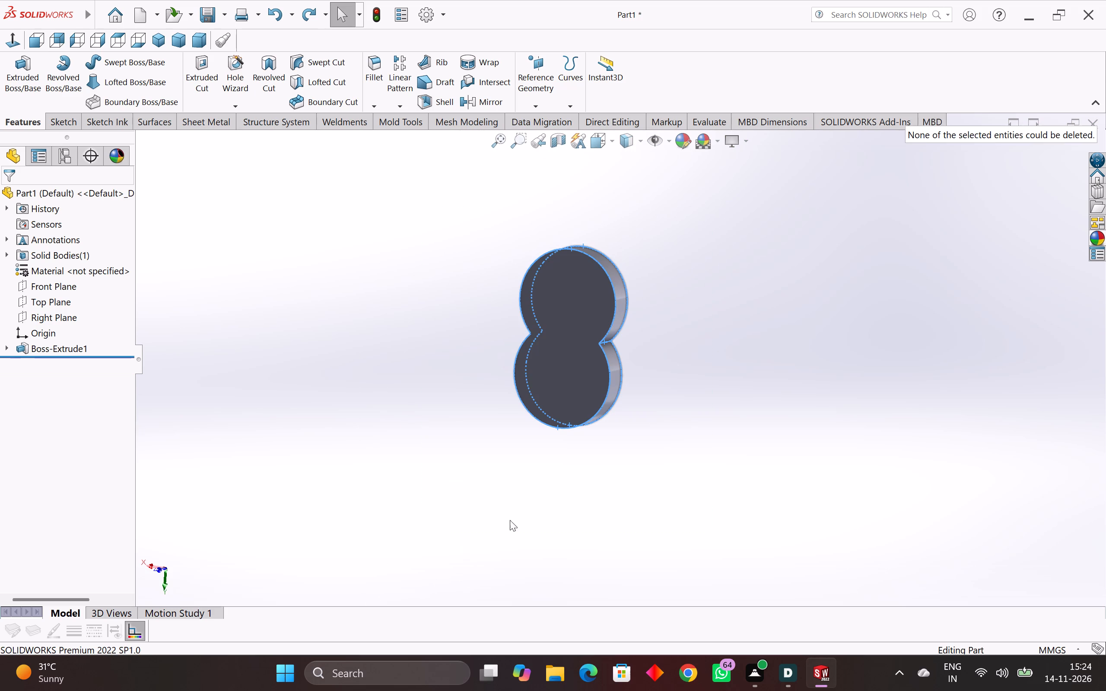
pyautogui.click(563, 364)
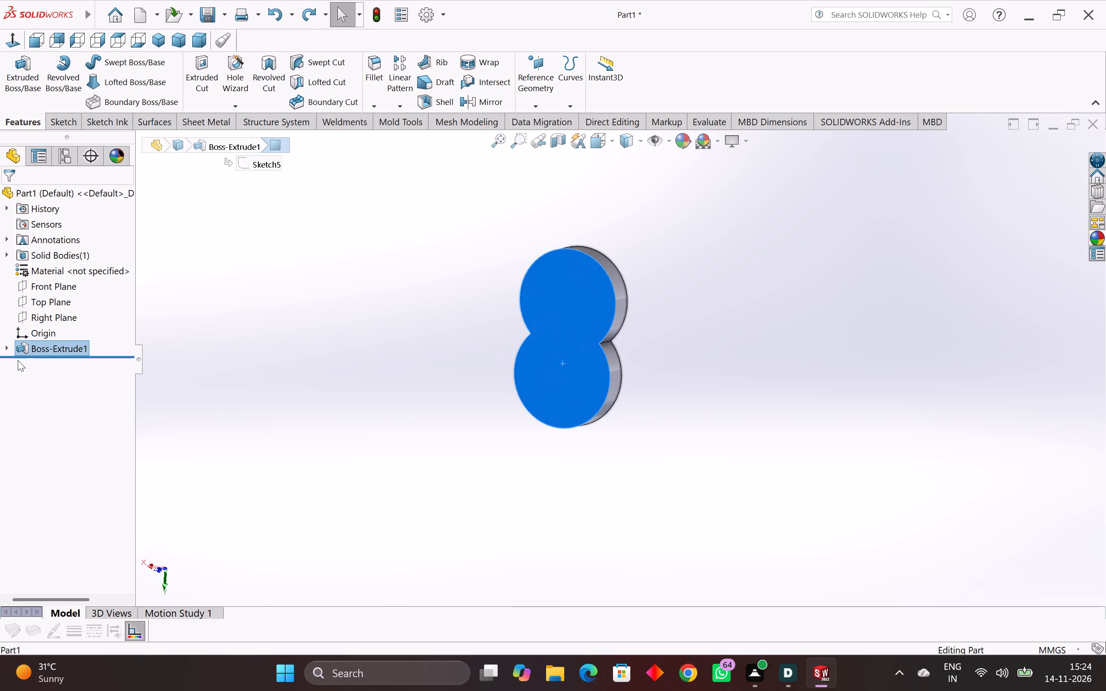
pyautogui.rightClick(43, 346)
pyautogui.click(87, 419)
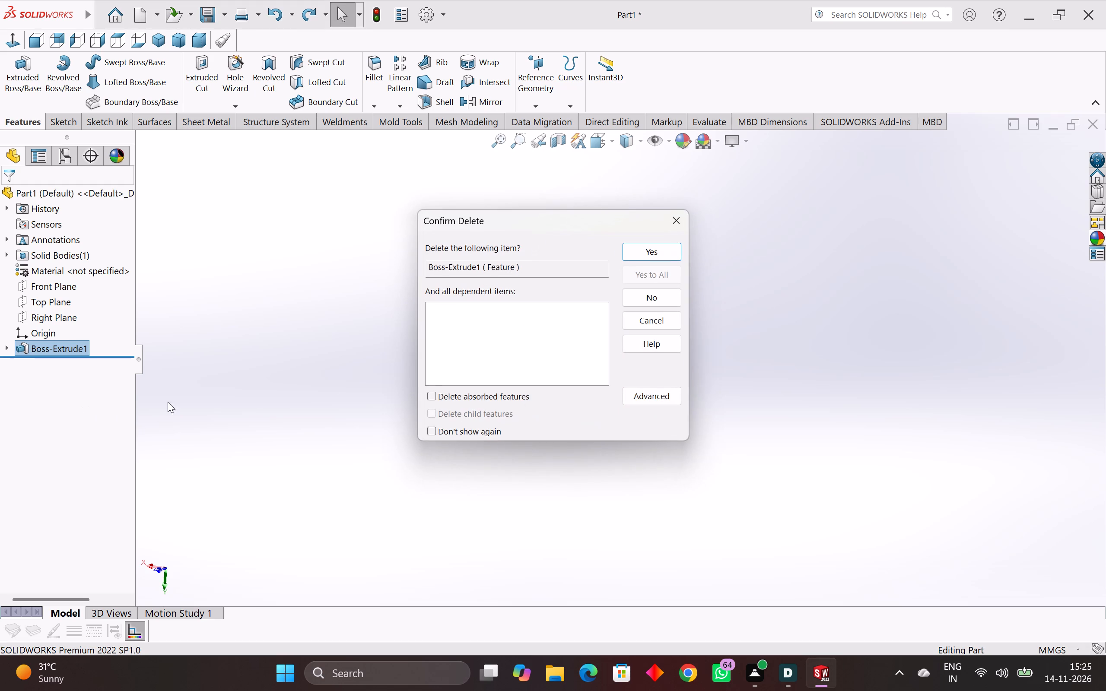
pyautogui.click(655, 258)
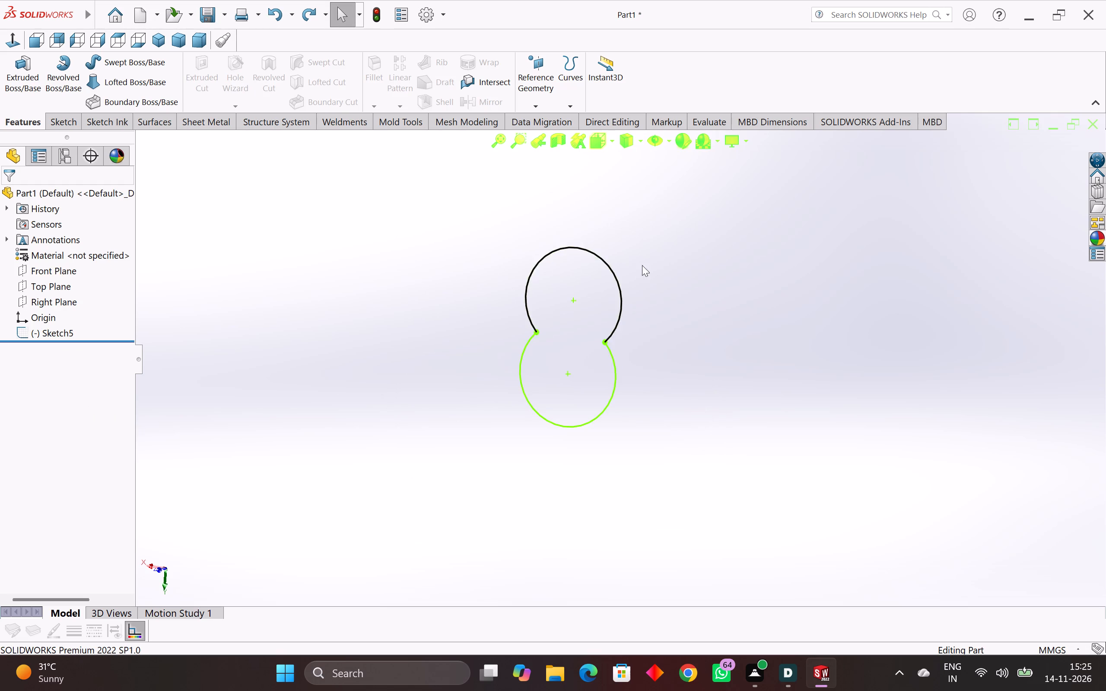
pyautogui.click(652, 254)
# Delete the remaining sketch of the two overlapping circles from the part.
pyautogui.rightClick(40, 330)
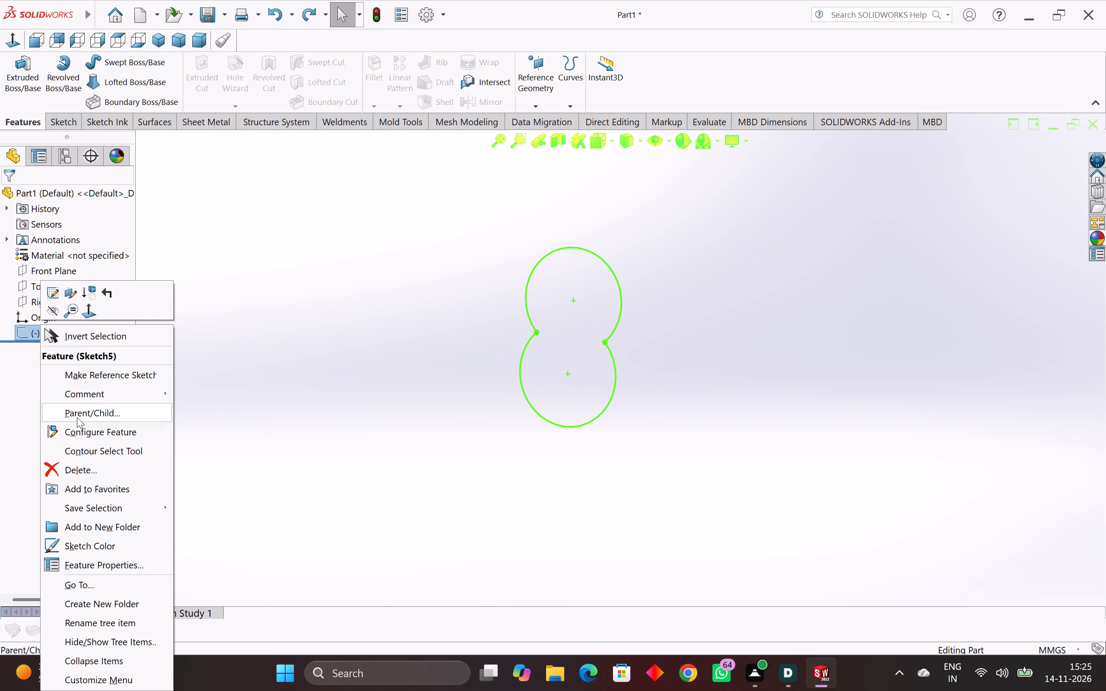
pyautogui.click(83, 464)
pyautogui.click(667, 247)
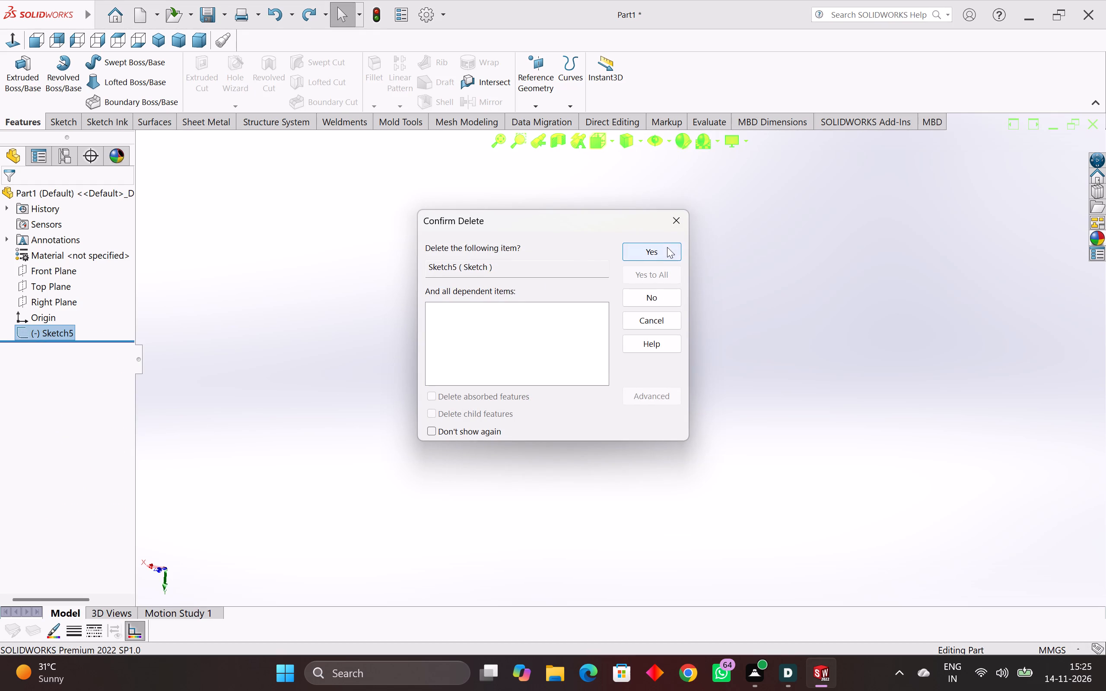
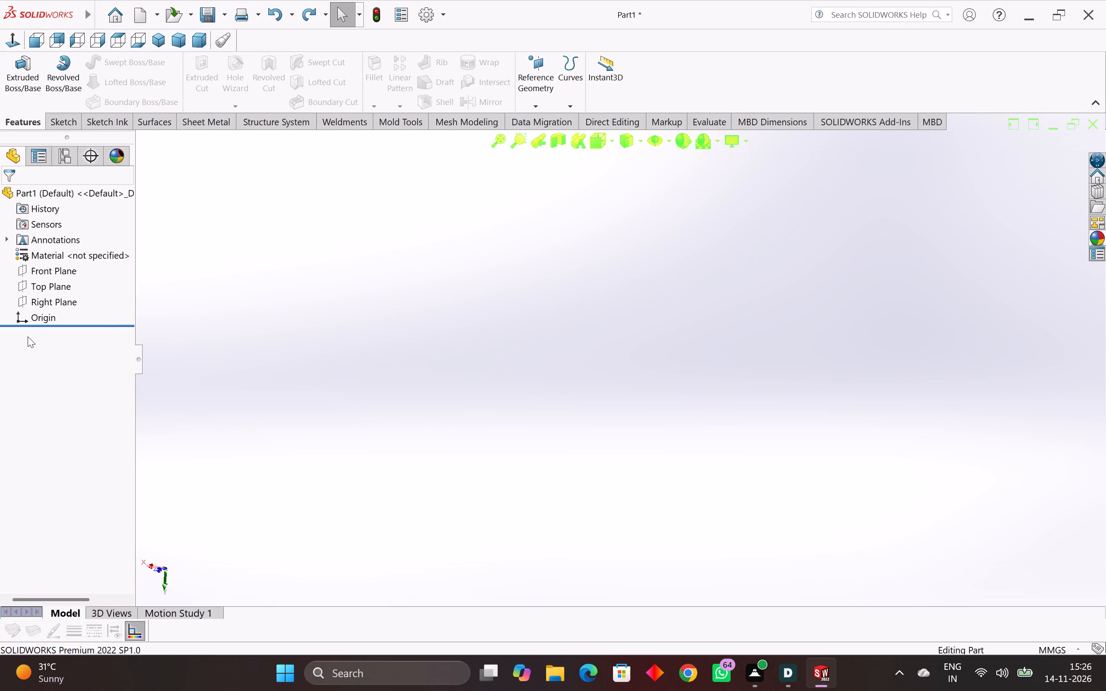
# Start a sketch on the Right Plane and draw a 72 mm diameter circle centred on the origin.
pyautogui.click(49, 319)
pyautogui.click(236, 241)
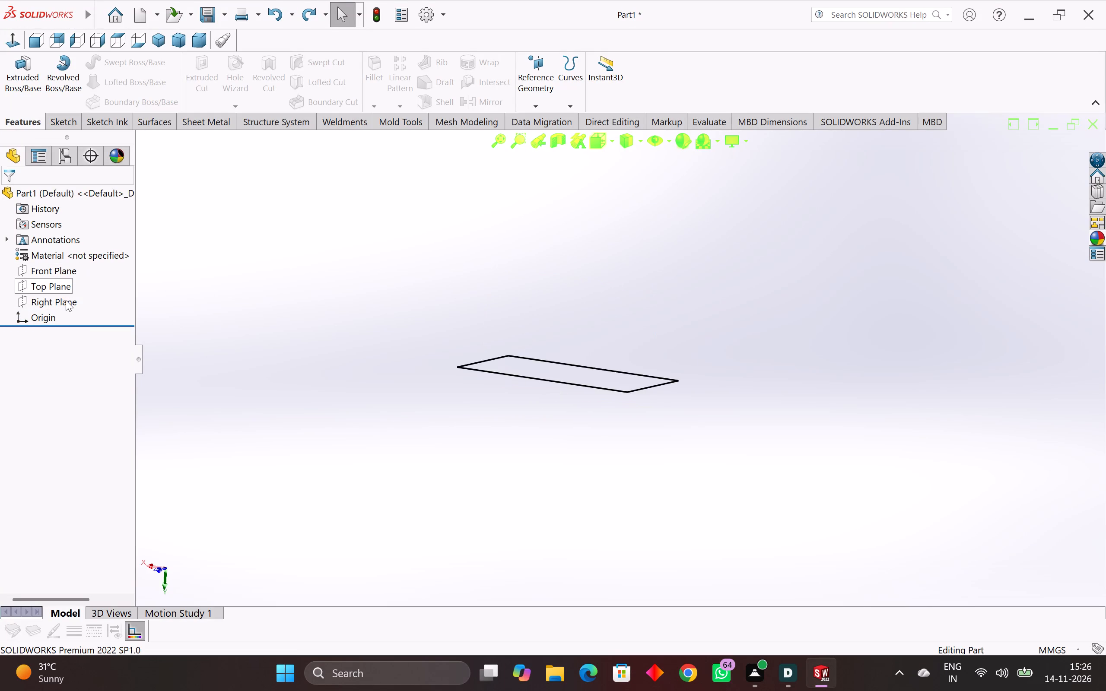
pyautogui.click(66, 300)
pyautogui.click(77, 288)
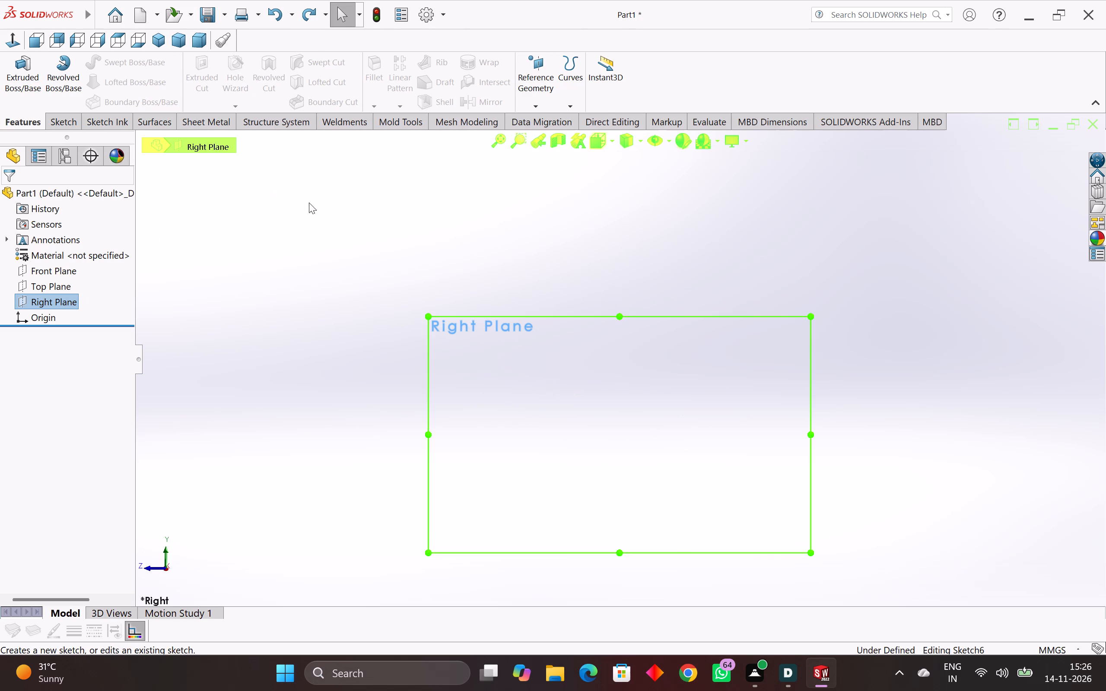
pyautogui.click(493, 221)
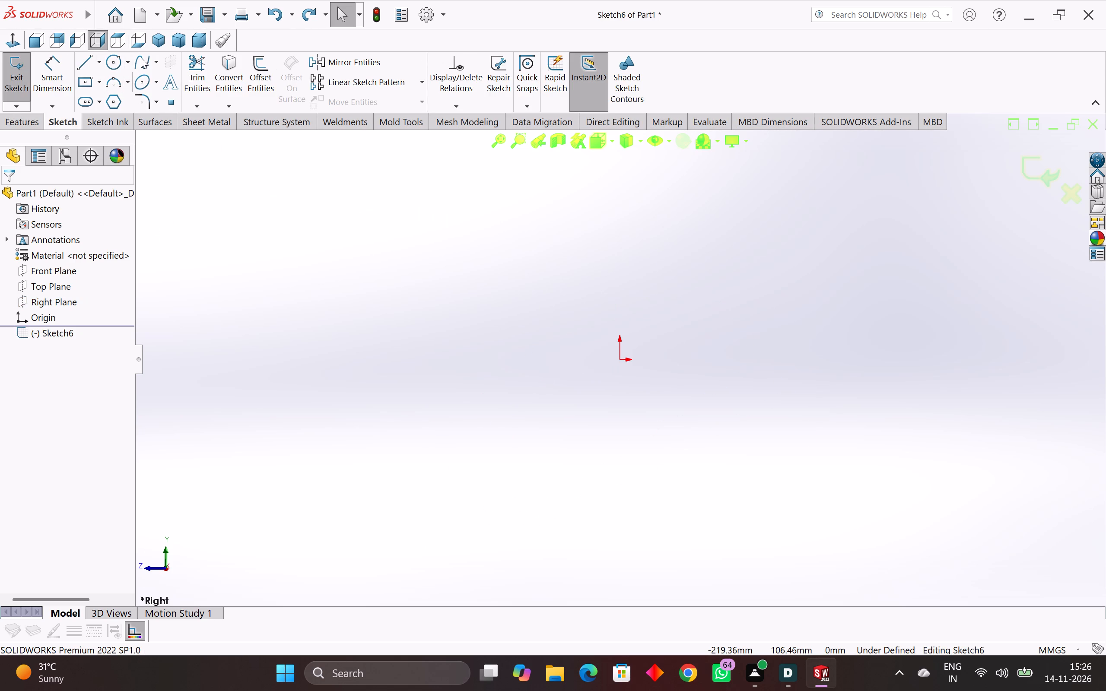
pyautogui.click(115, 67)
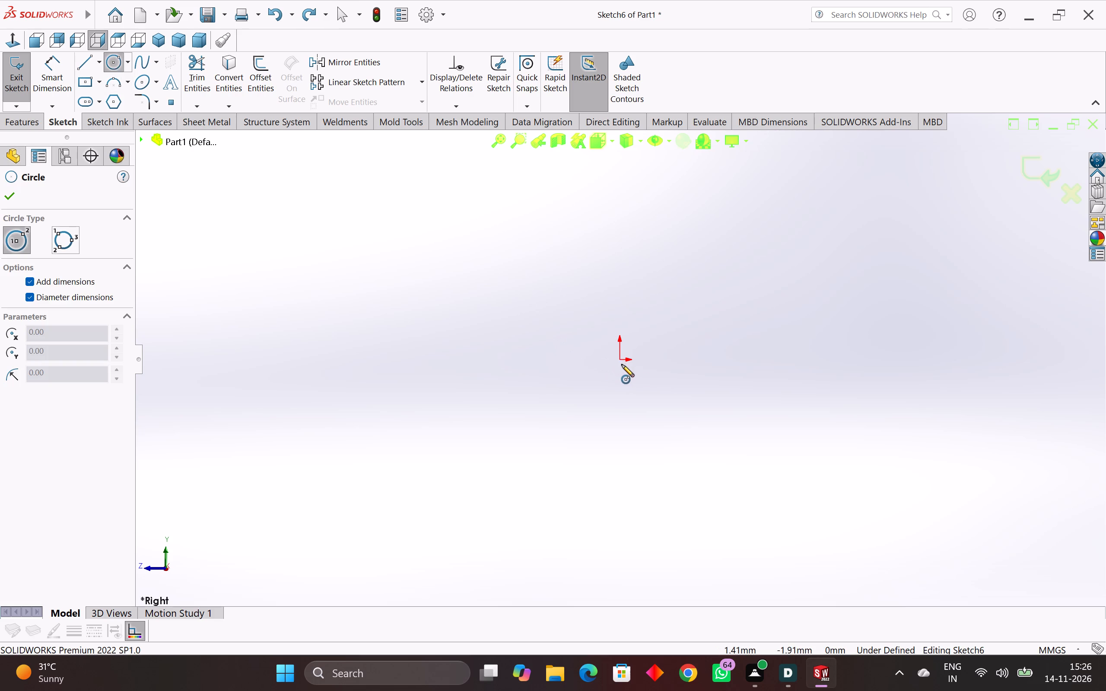
pyautogui.click(620, 359)
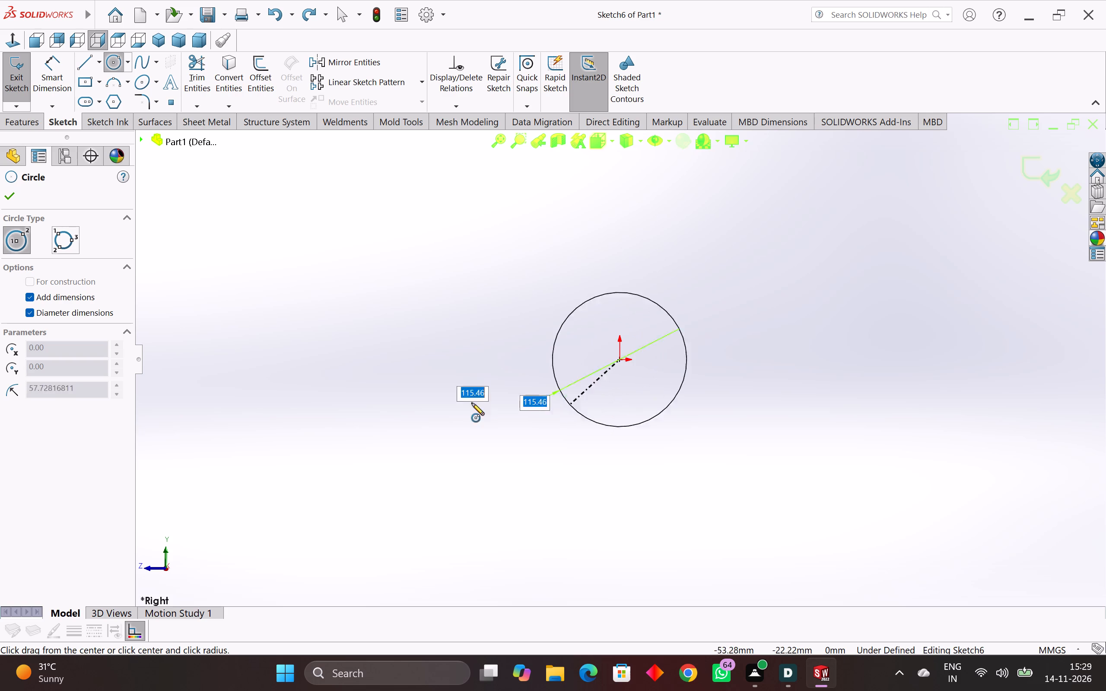
pyautogui.write('72')
pyautogui.press('Return')
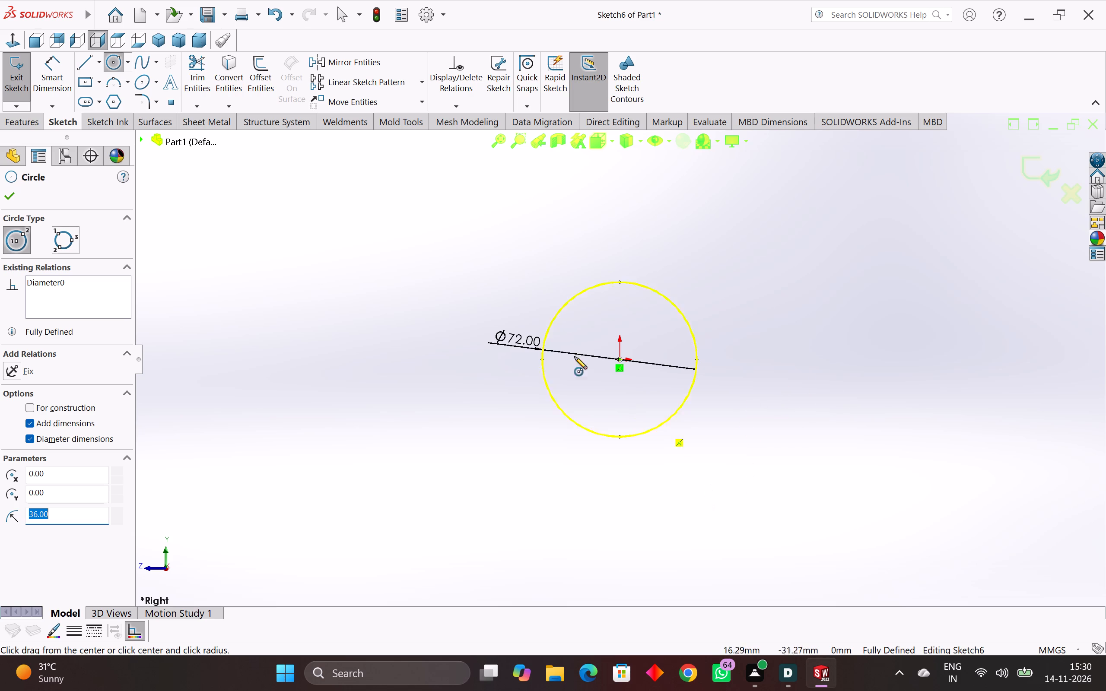
# Add a concentric 54 mm diameter circle centred on the origin inside the outer circle.
pyautogui.click(619, 360)
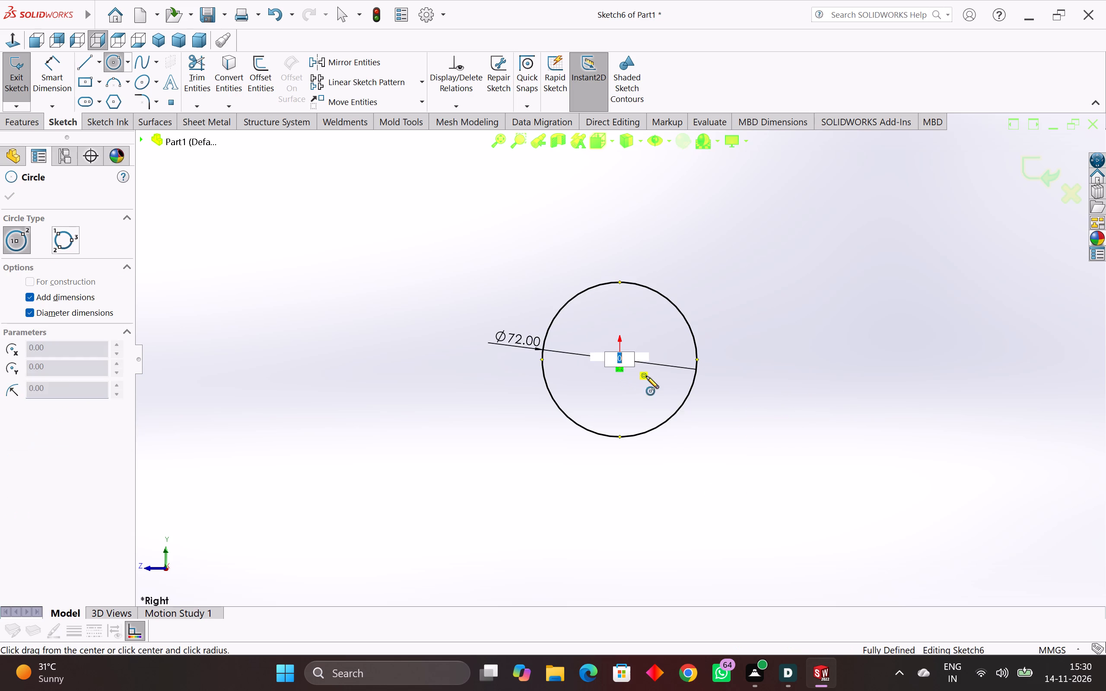
pyautogui.write('54')
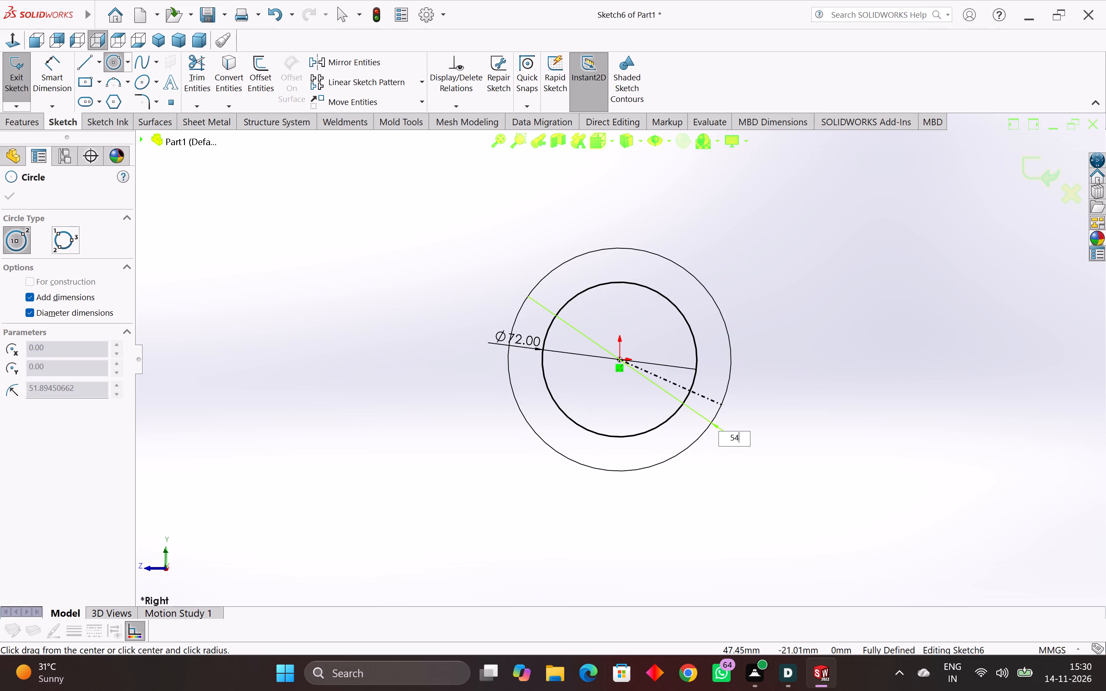
pyautogui.press('Return')
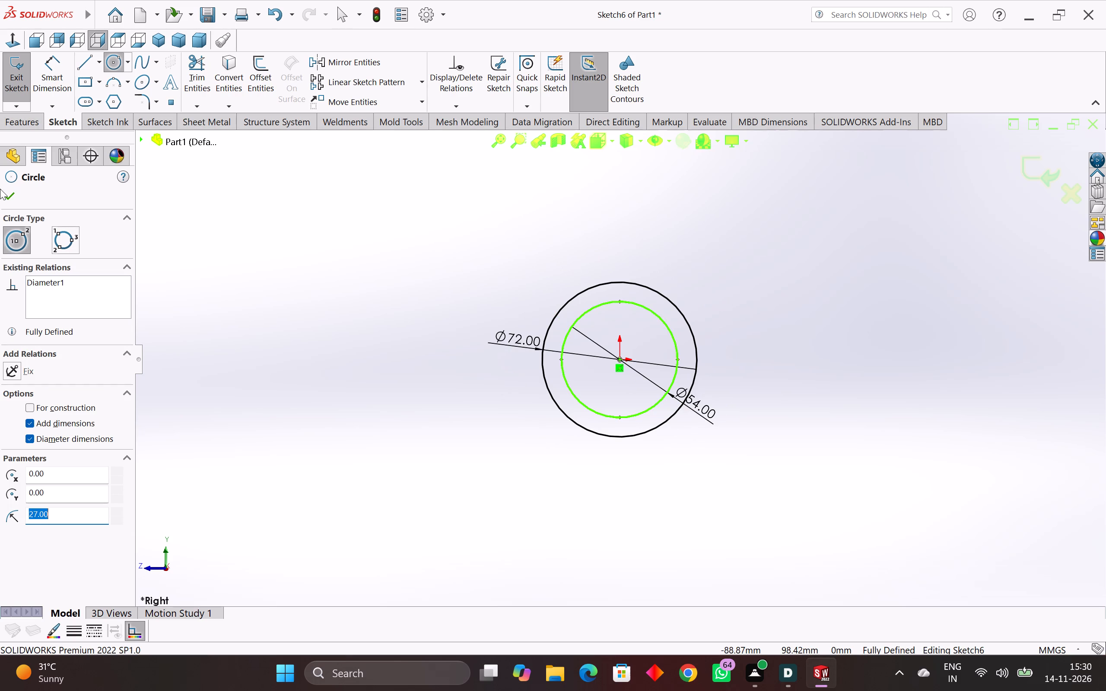
pyautogui.click(7, 195)
pyautogui.click(521, 292)
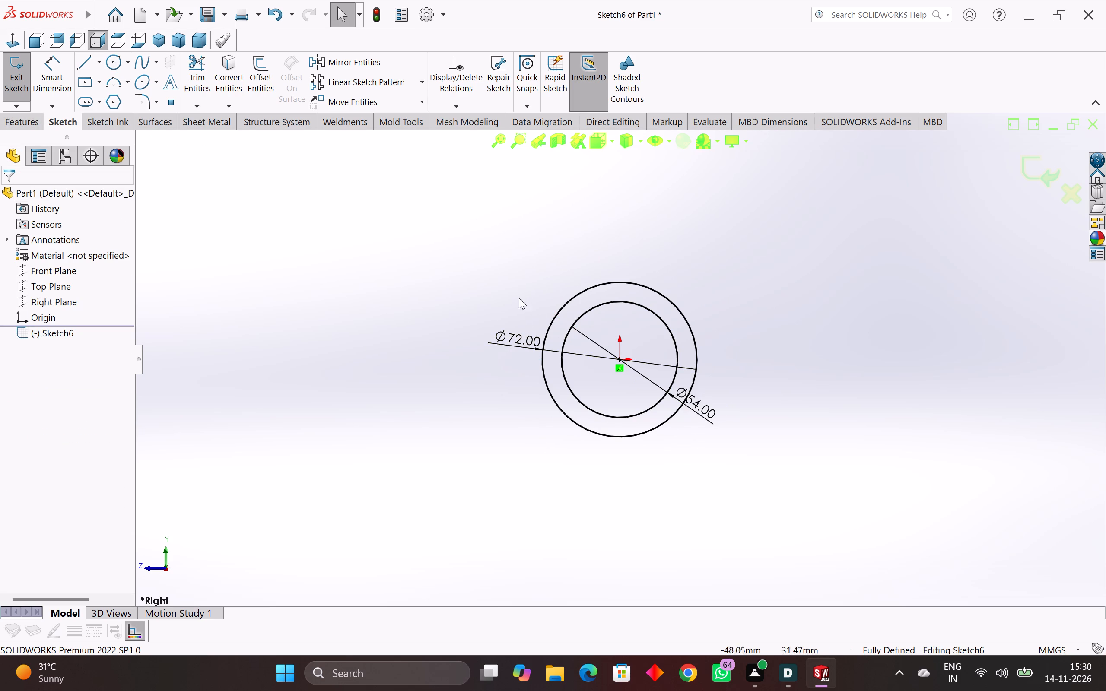
pyautogui.click(830, 69)
# Draw a horizontal line through the origin across the full diameter of the outer circle.
pyautogui.scroll(-3, 712, 333)
pyautogui.scroll(3, 650, 360)
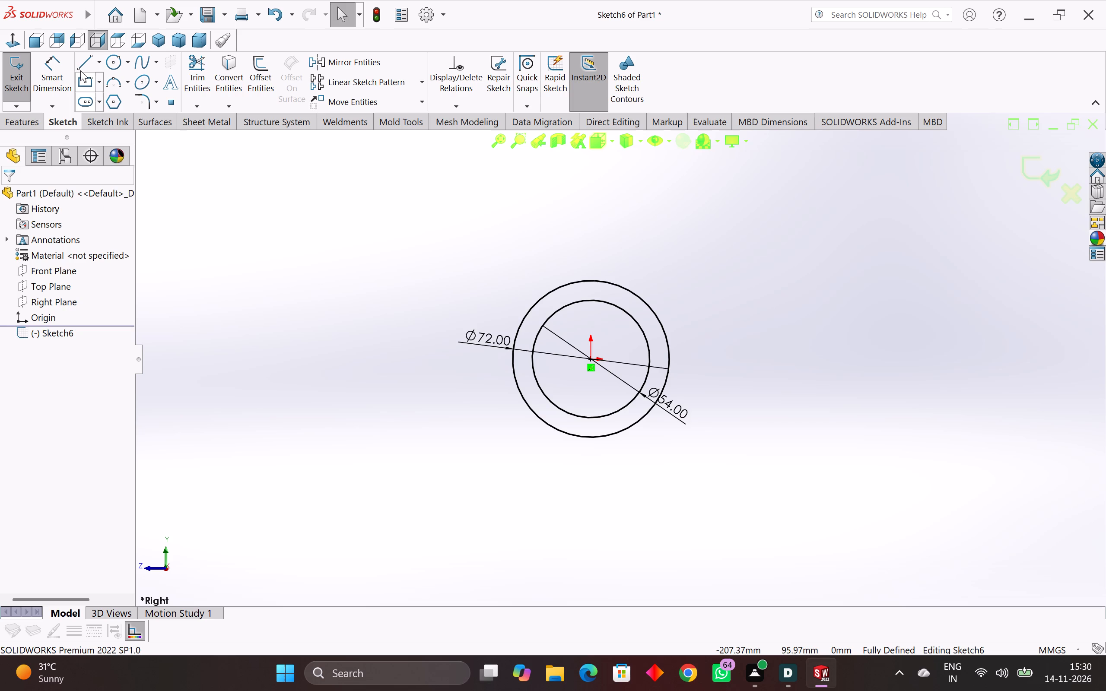
pyautogui.click(81, 63)
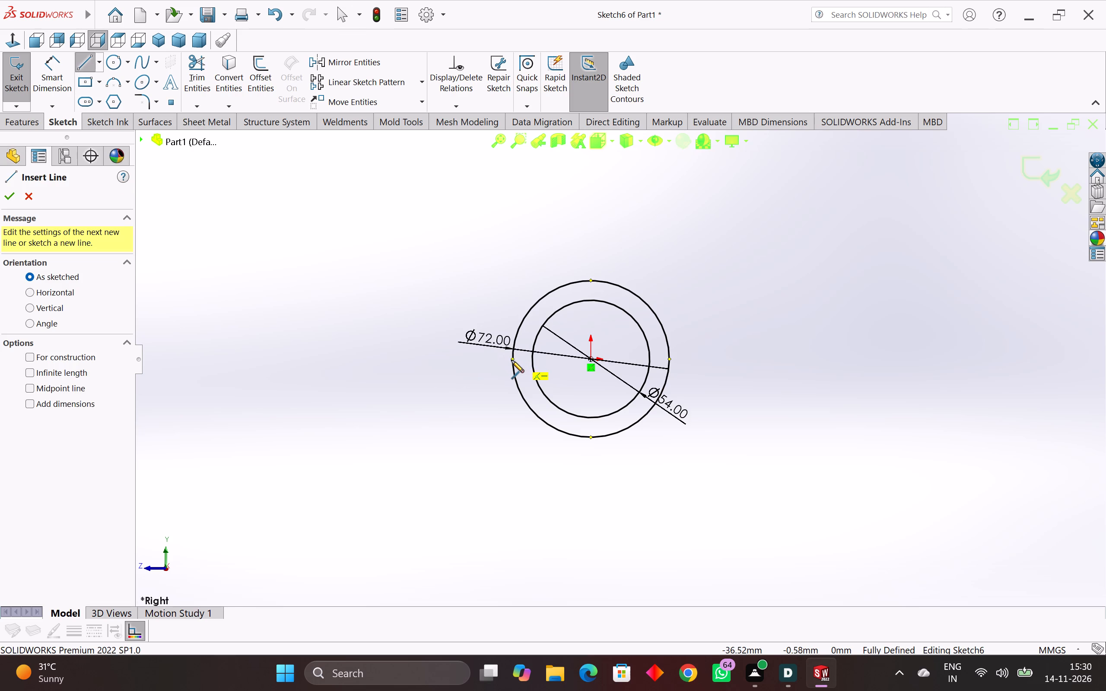
pyautogui.click(513, 358)
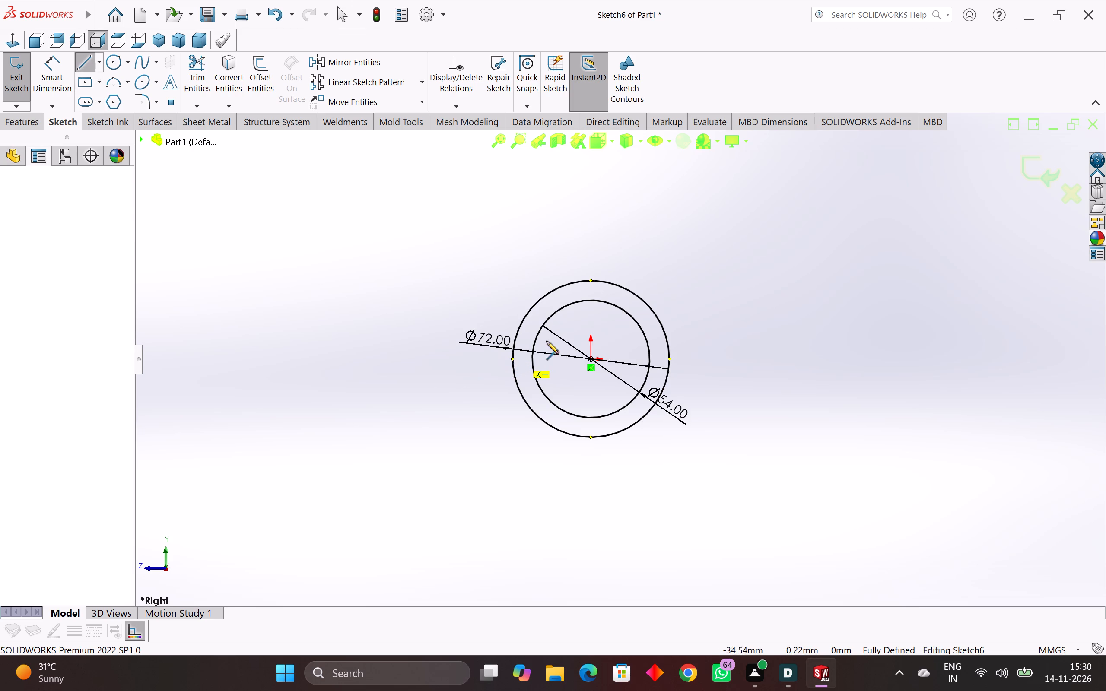
pyautogui.click(671, 360)
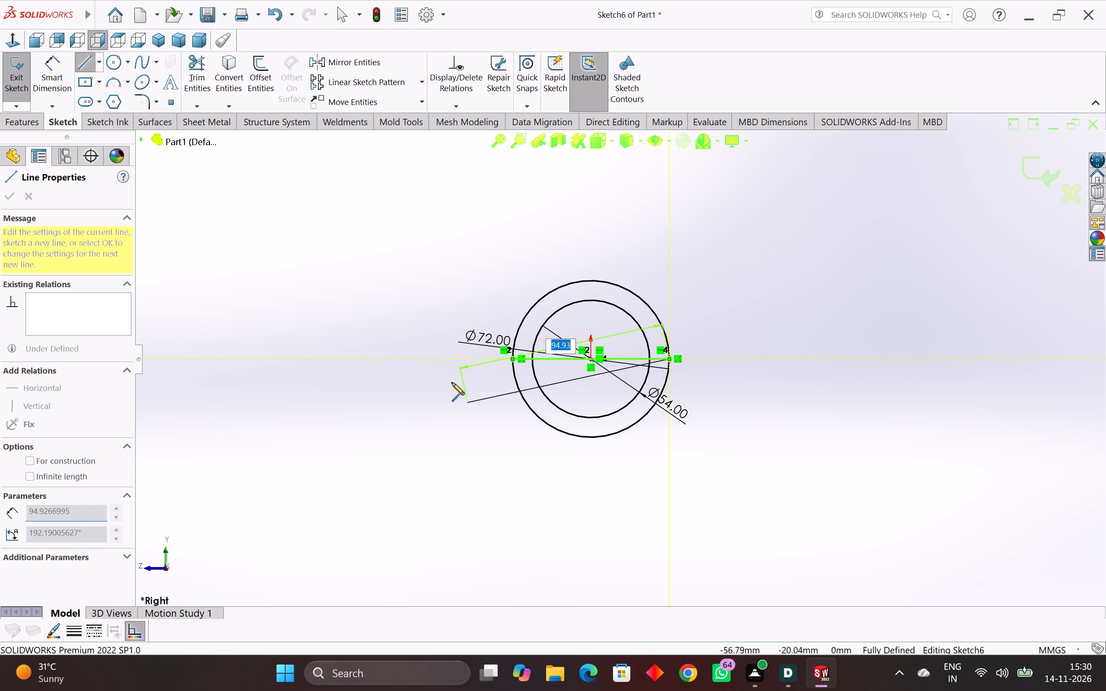
pyautogui.rightClick(414, 266)
pyautogui.click(458, 278)
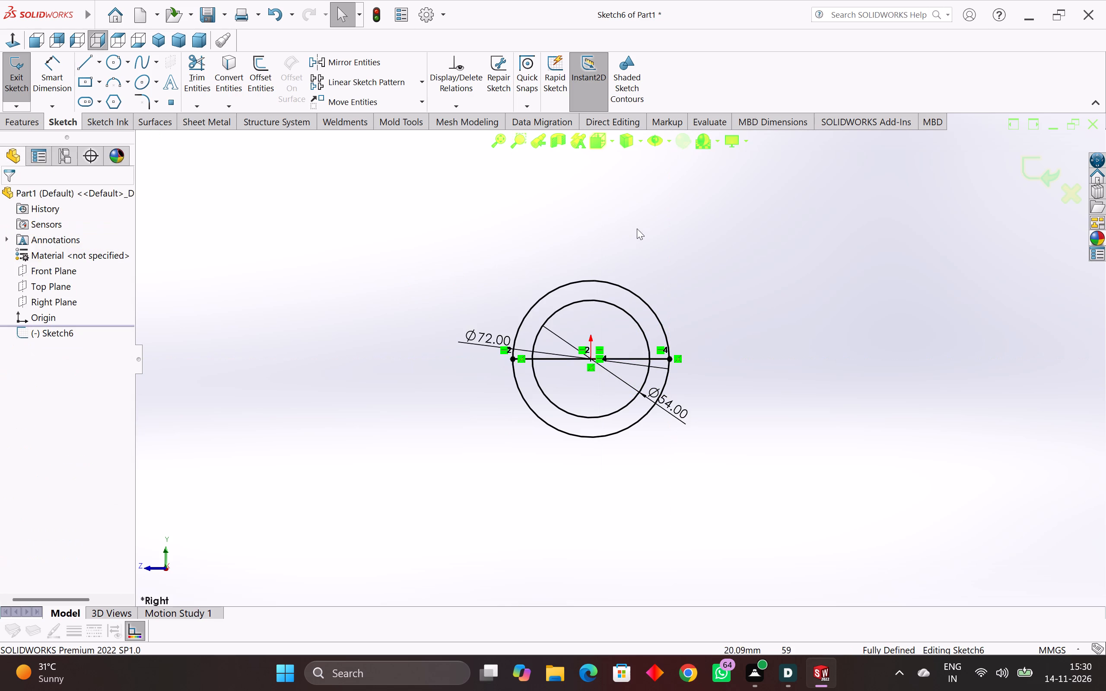
pyautogui.click(637, 228)
# Reposition the 72 mm diameter dimension outside the outer circle, at its lower-left side.
pyautogui.scroll(4, 596, 372)
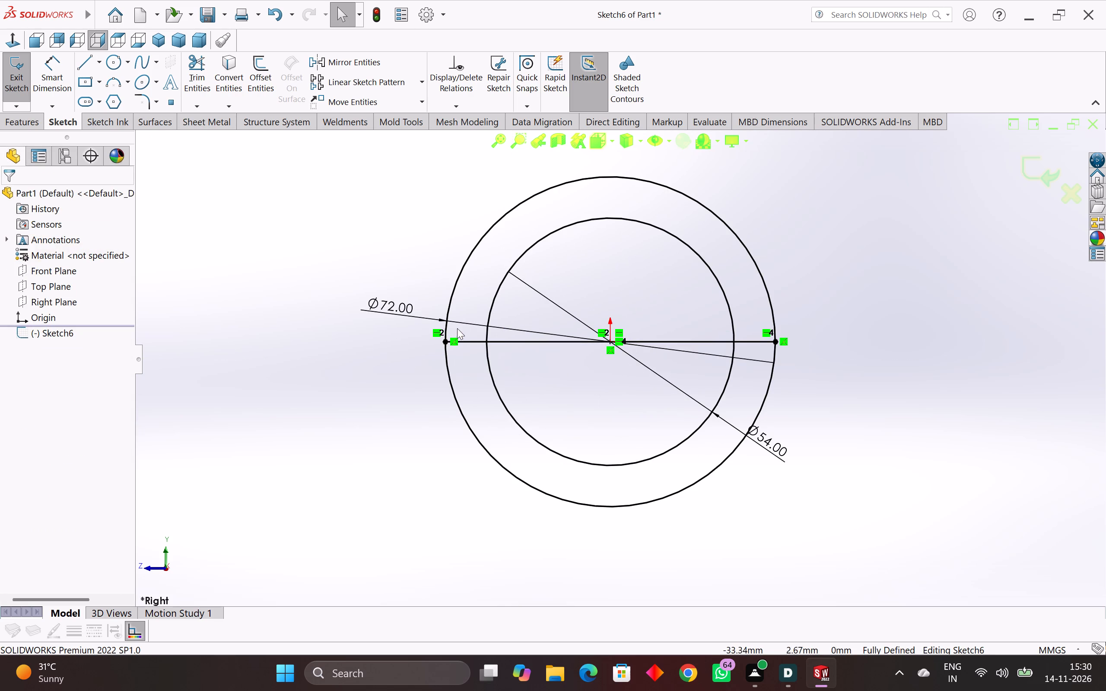
pyautogui.moveTo(428, 319); pyautogui.dragTo(507, 504)
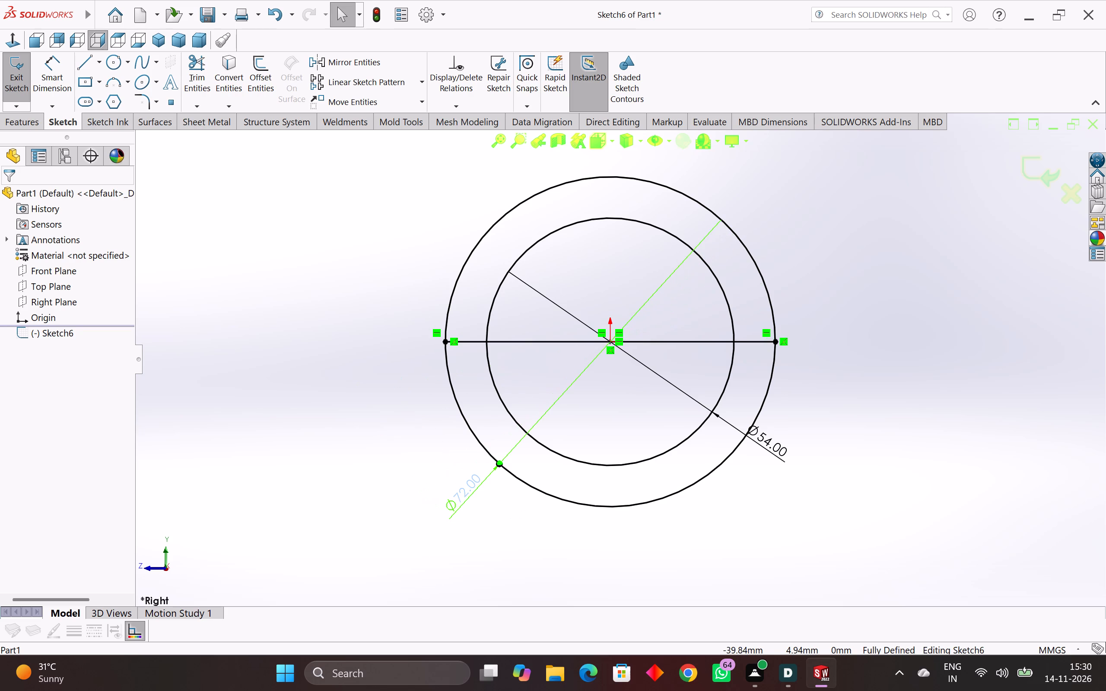
pyautogui.click(836, 264)
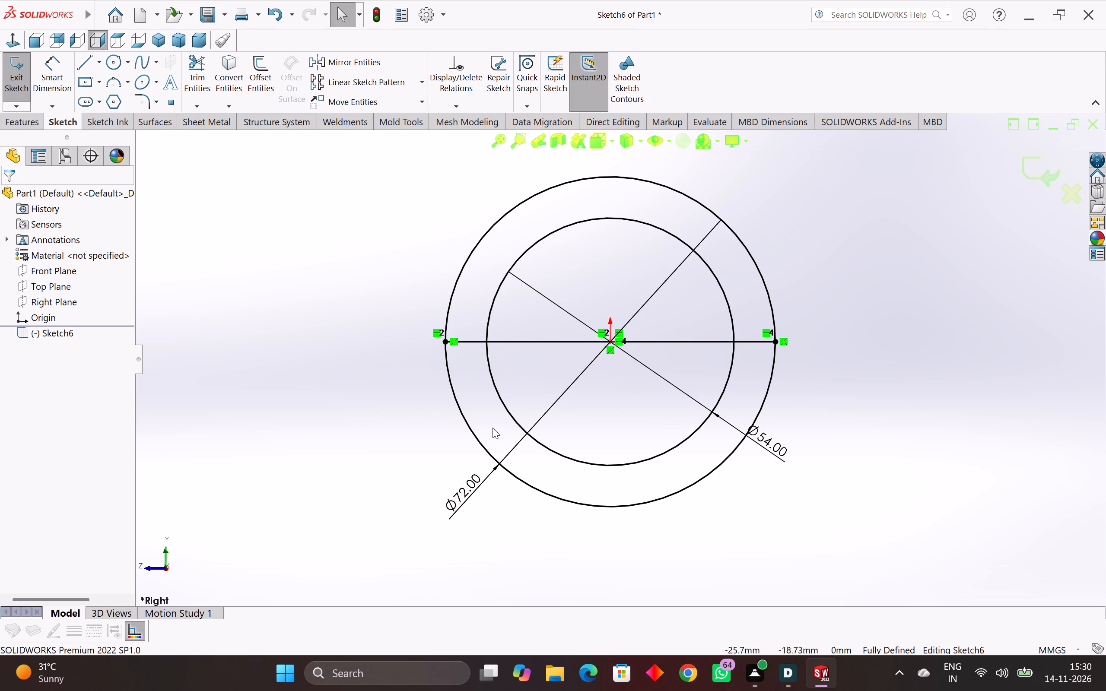
# Power-trim both circles' lower halves and the line segment inside the inner circle, leaving a closed half-ring profile.
pyautogui.click(204, 78)
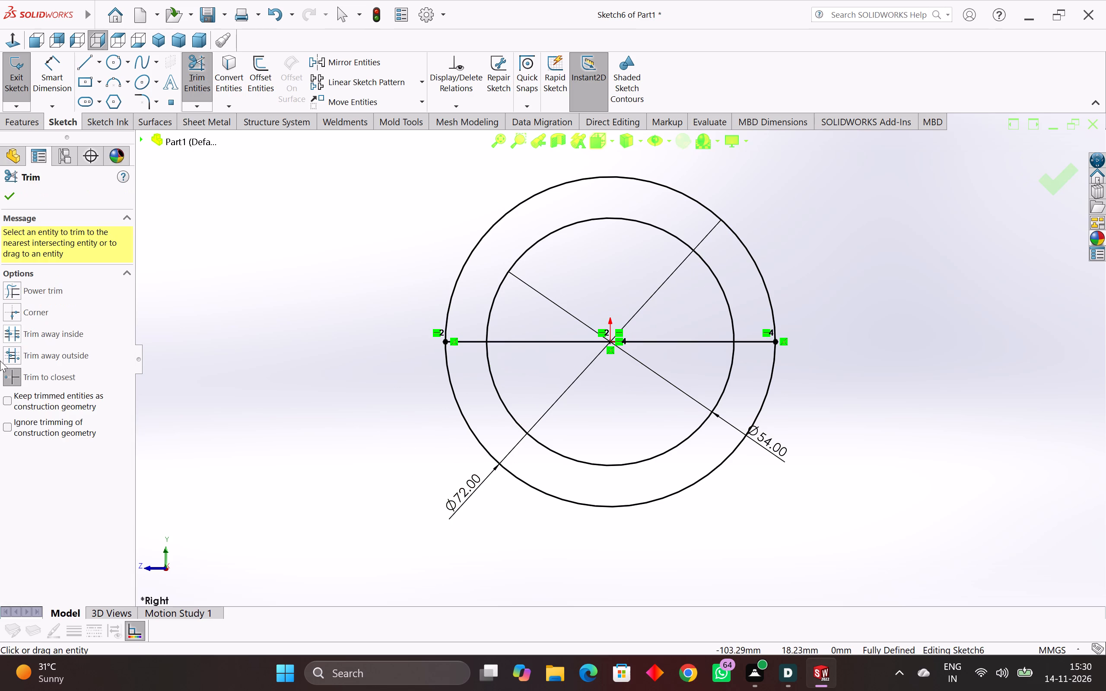
pyautogui.click(54, 288)
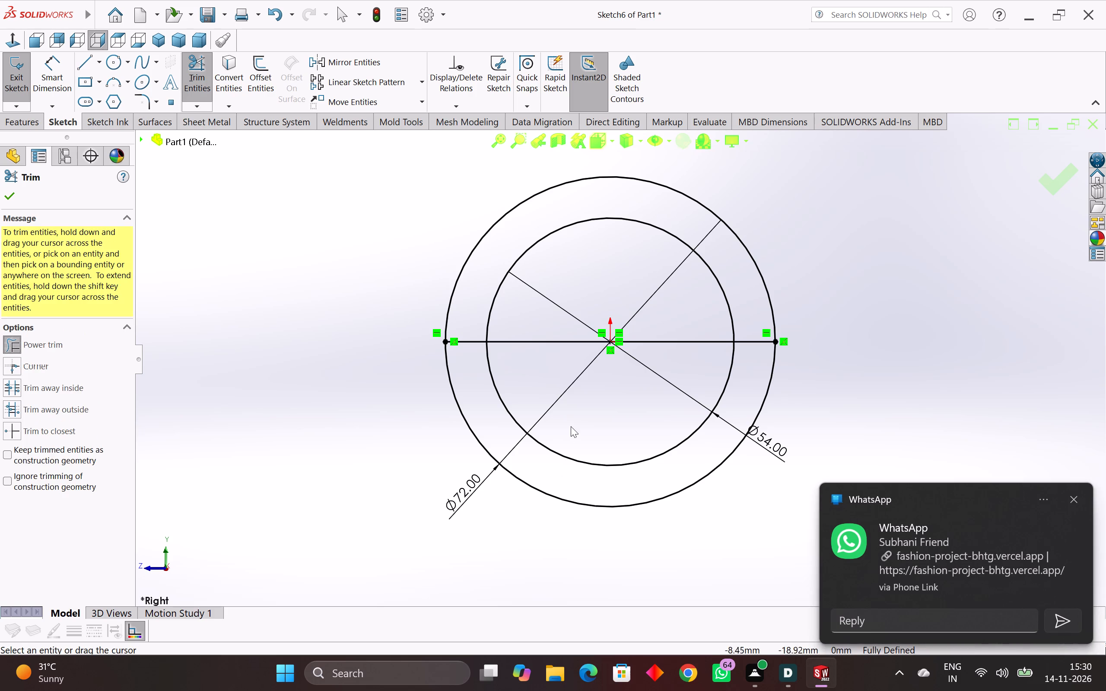
pyautogui.moveTo(569, 418); pyautogui.dragTo(549, 518)
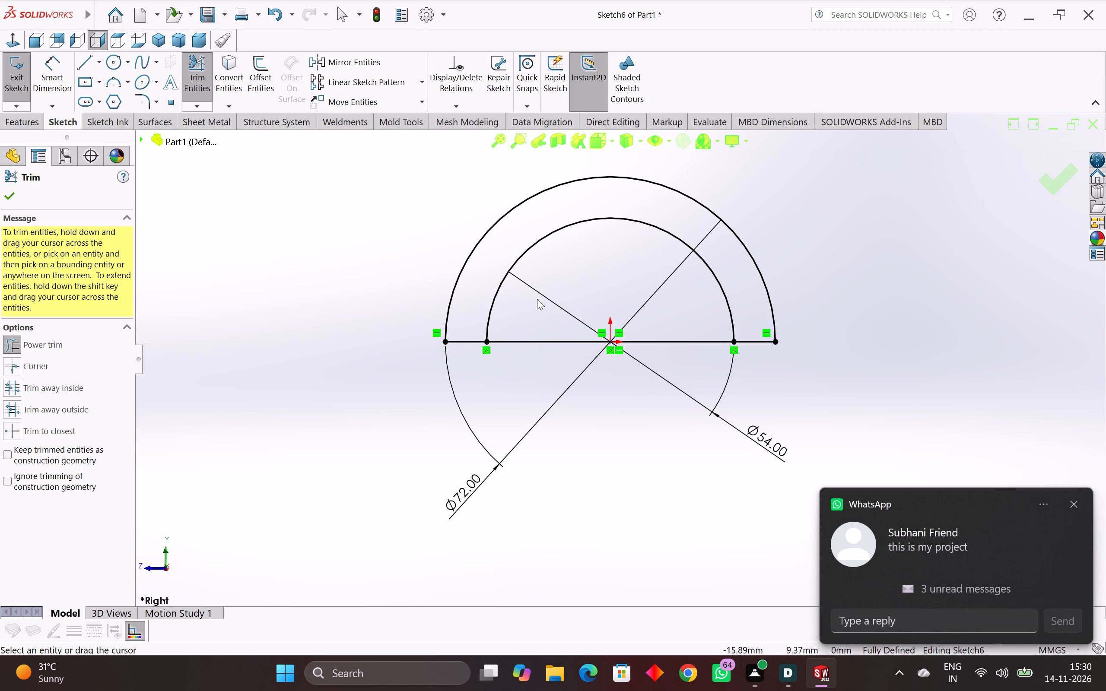
pyautogui.moveTo(549, 318); pyautogui.dragTo(548, 369)
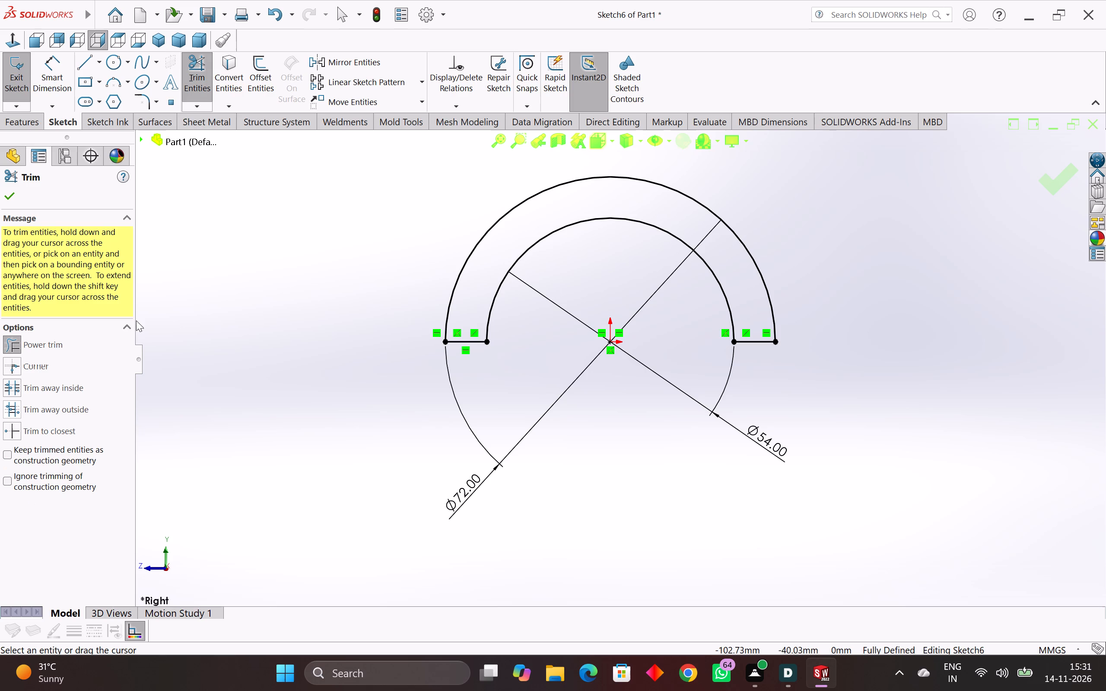
pyautogui.click(16, 200)
# Extrude the half-ring profile 38 mm with the Mid Plane end condition.
pyautogui.click(16, 128)
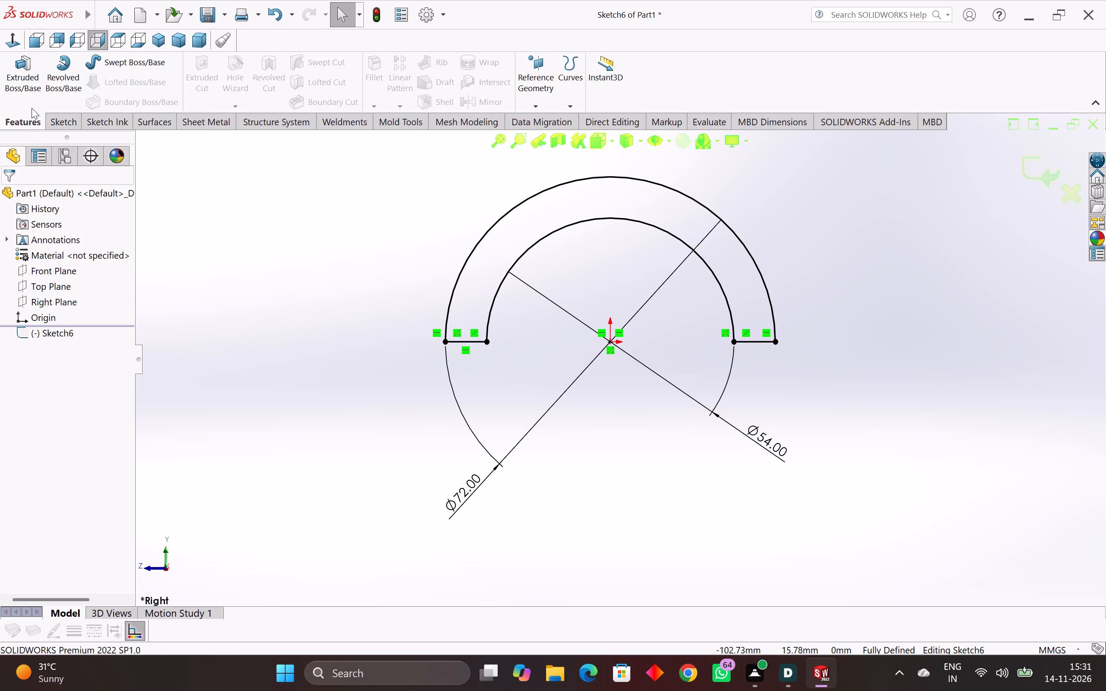
pyautogui.click(22, 74)
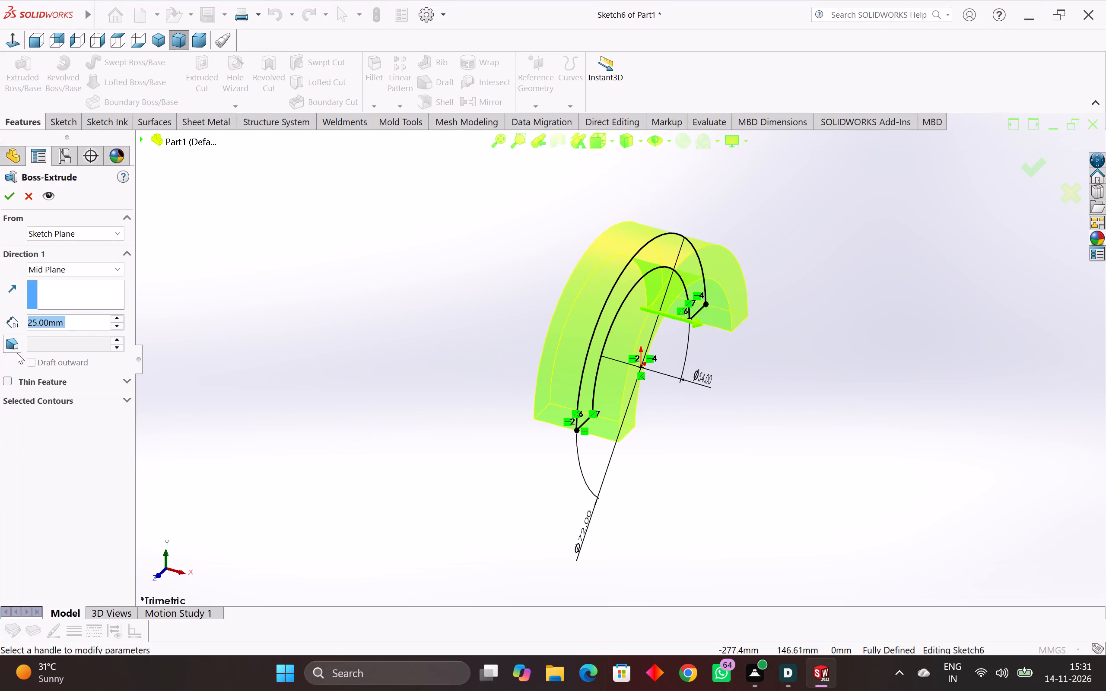
pyautogui.write('38')
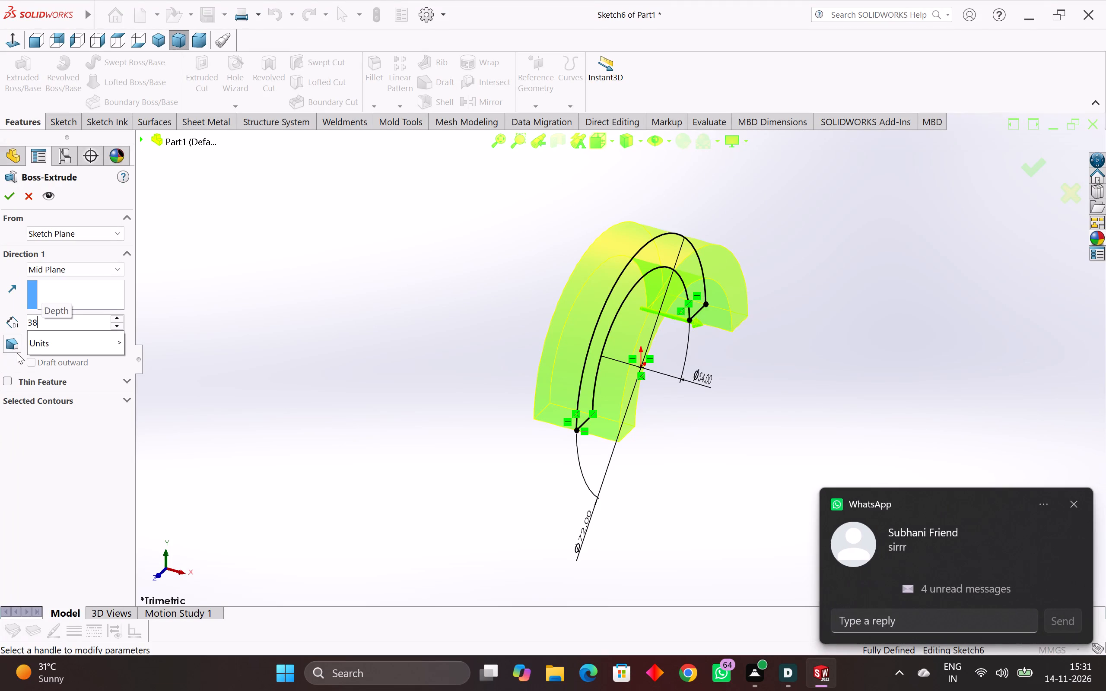
pyautogui.press('Return')
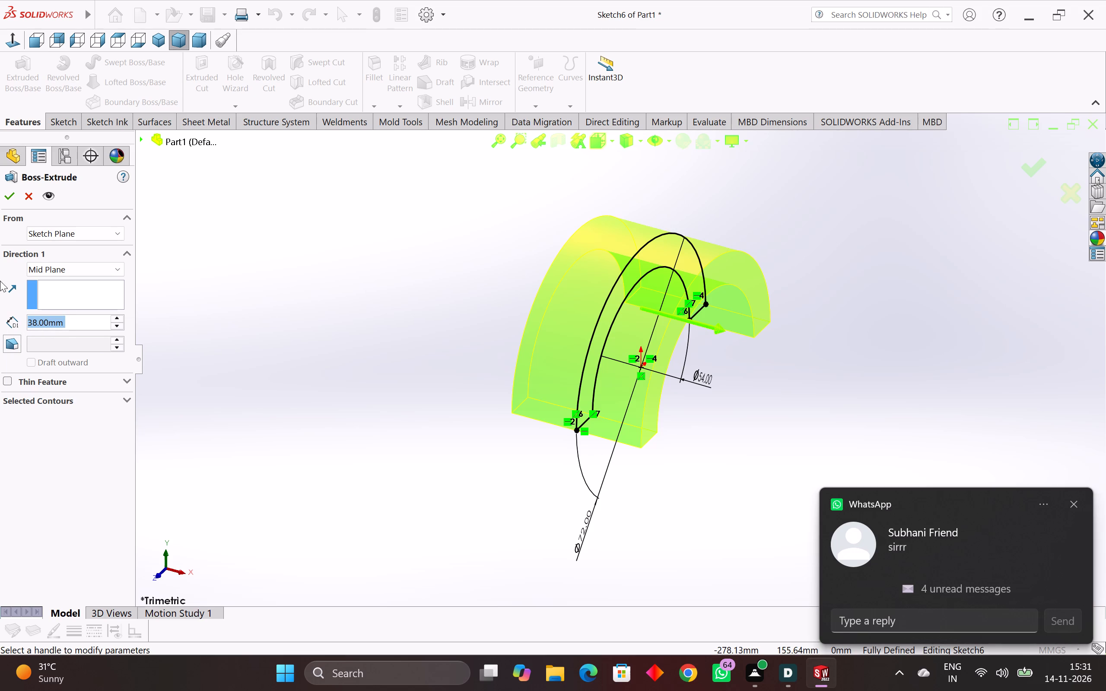
pyautogui.click(6, 198)
# Create a reference plane offset 60 mm from the half-ring's flat end face, flipped toward the arch's crown side.
pyautogui.scroll(-4, 556, 386)
pyautogui.moveTo(559, 388); pyautogui.dragTo(564, 397, button='middle')
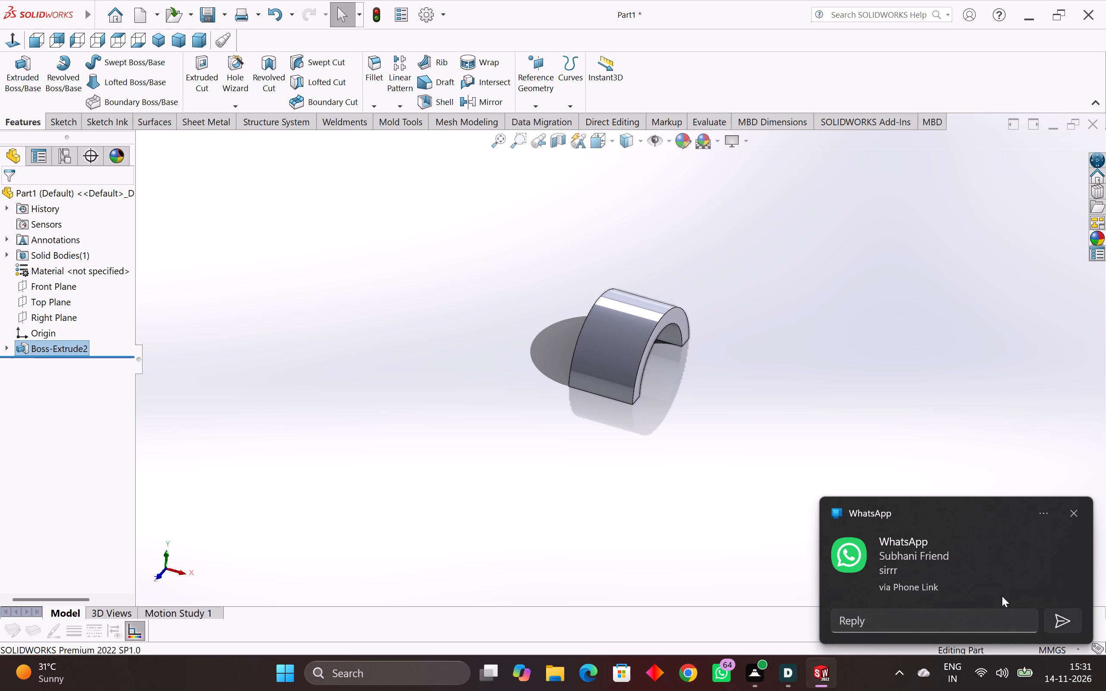
pyautogui.moveTo(726, 441); pyautogui.dragTo(588, 285, button='middle')
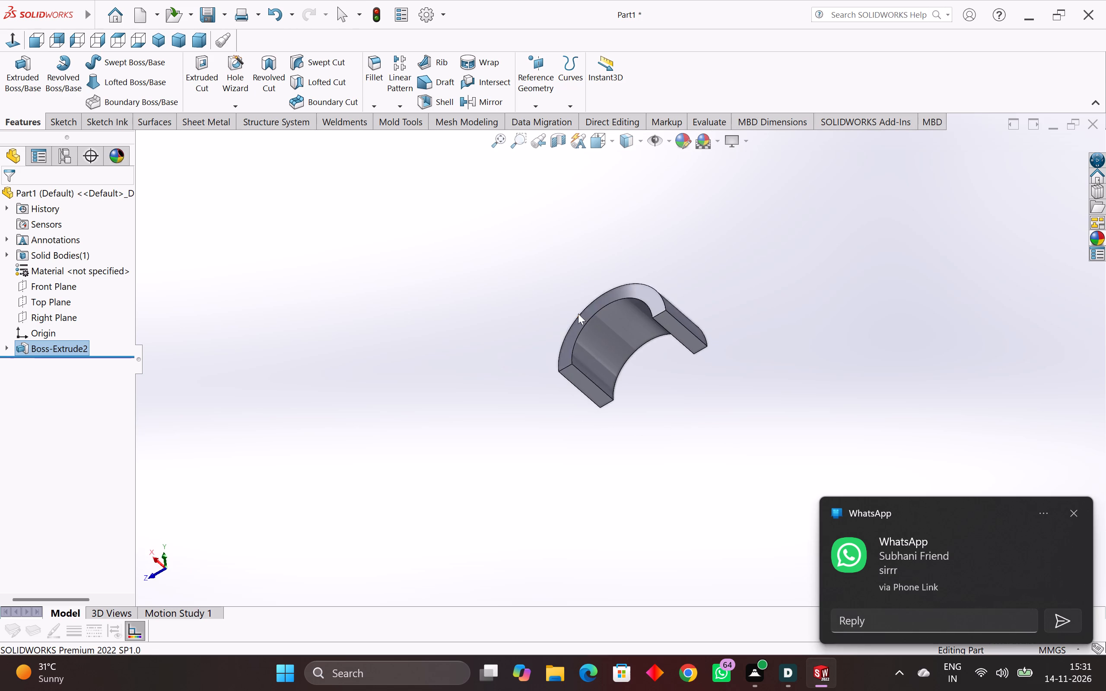
pyautogui.click(590, 387)
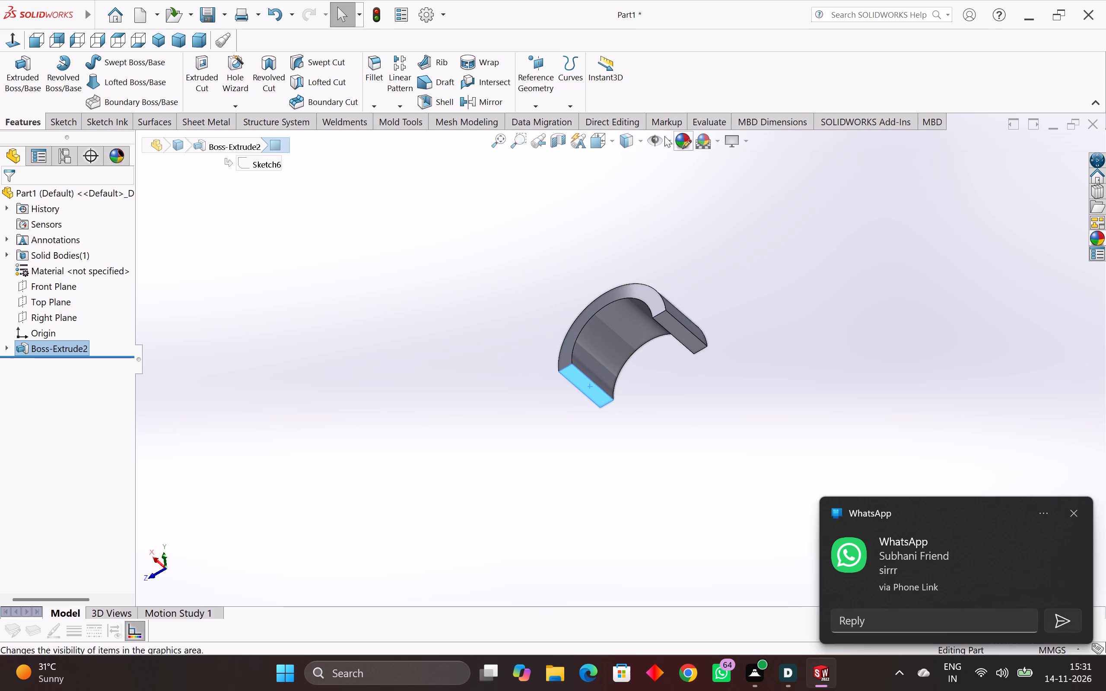
pyautogui.click(538, 111)
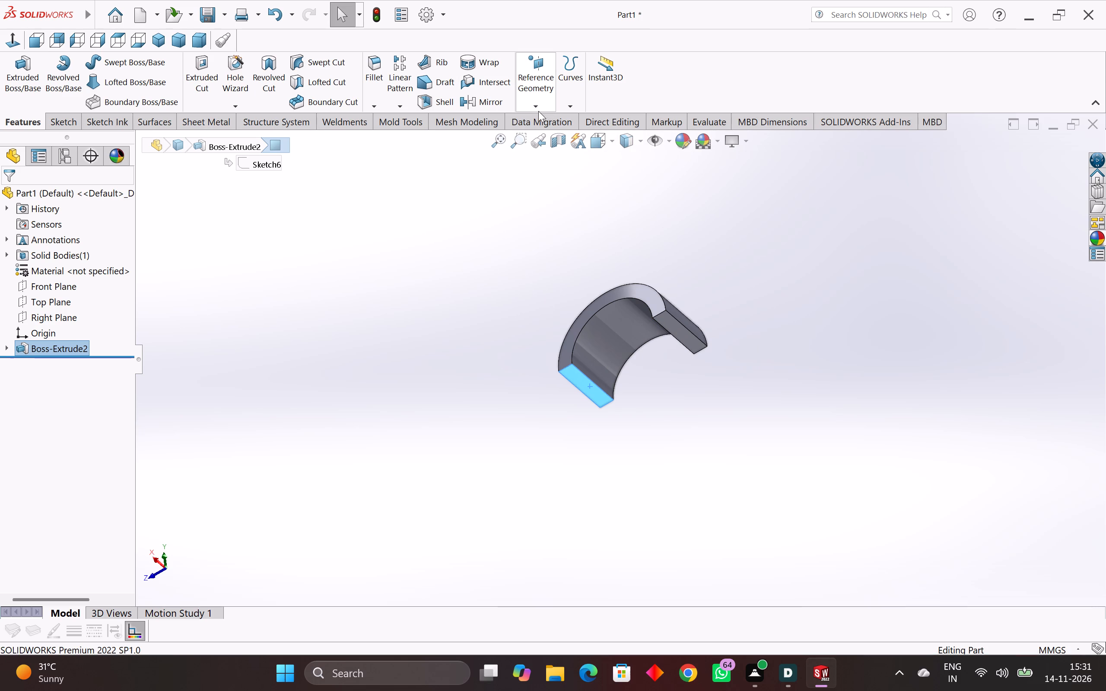
pyautogui.click(546, 121)
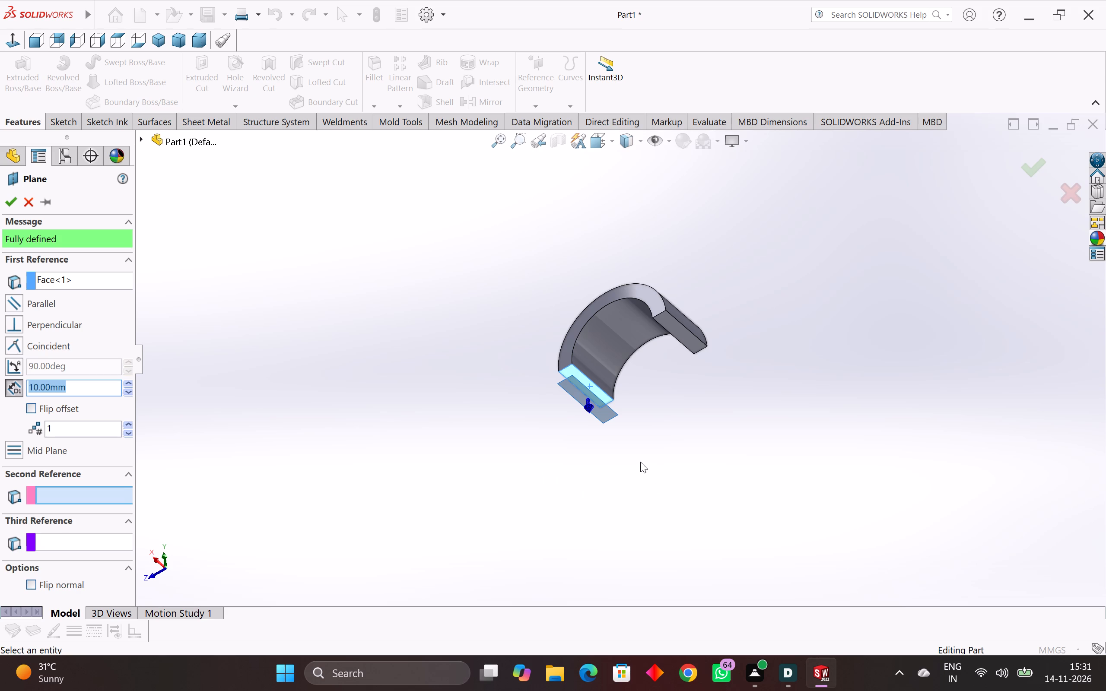
pyautogui.write('60')
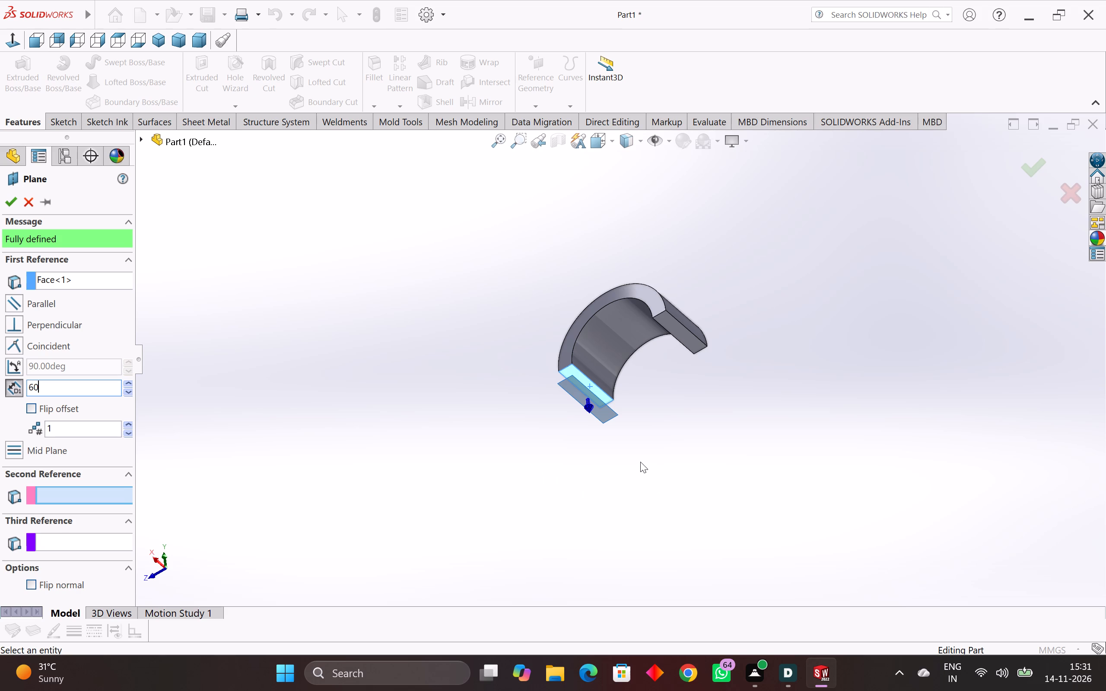
pyautogui.press('Return')
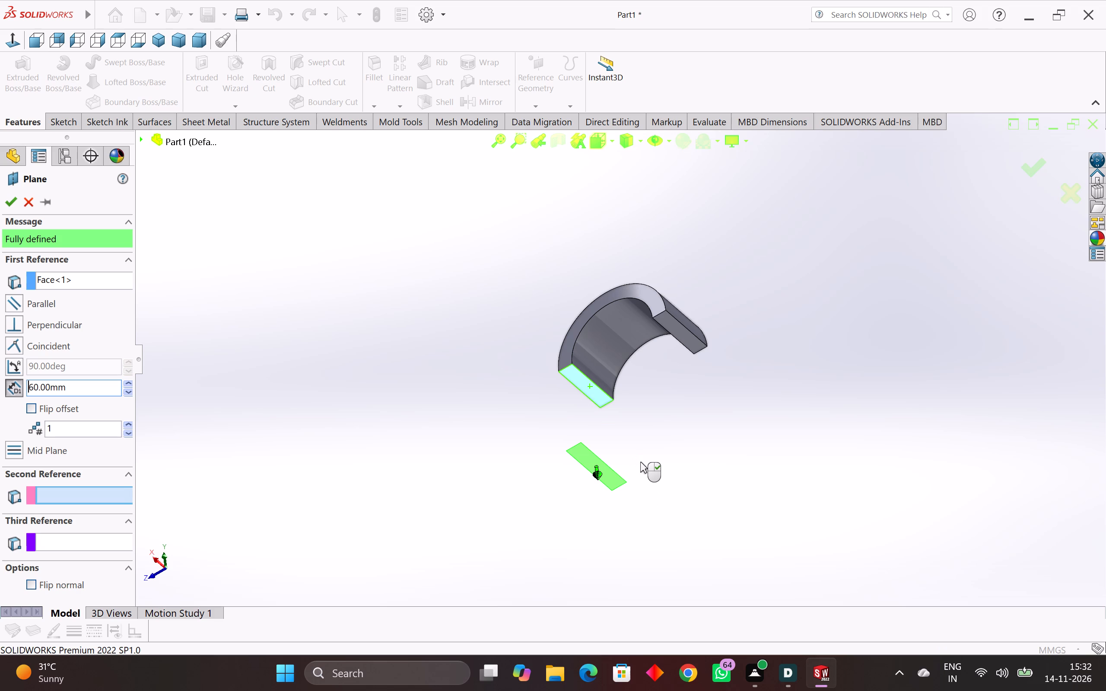
pyautogui.click(35, 406)
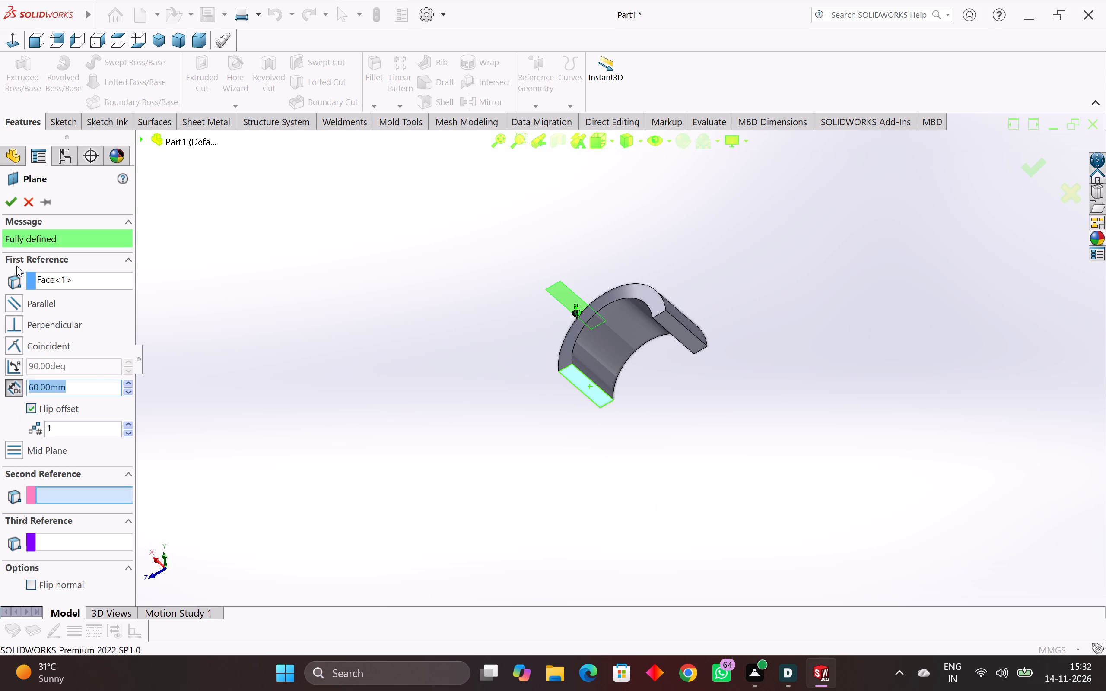
pyautogui.click(6, 206)
# On the new plane, sketch a centerpoint straight slot centred on the origin, perpendicular to the ring's axis, about 95 mm between centres and 29 mm wide.
pyautogui.moveTo(622, 454); pyautogui.dragTo(650, 434, button='middle')
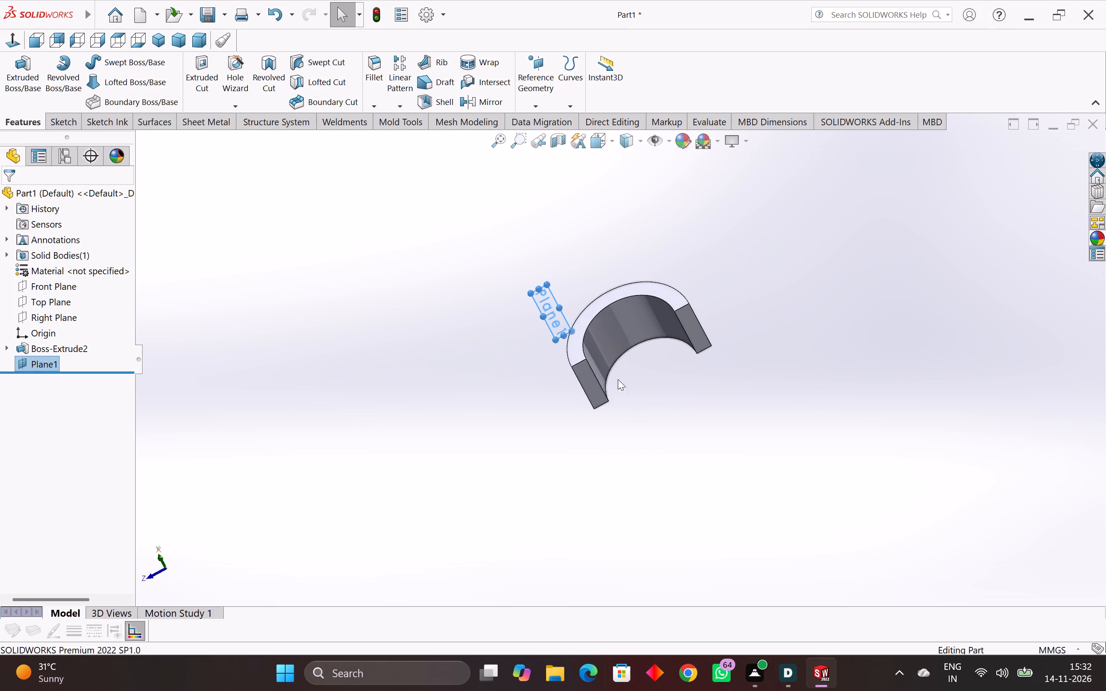
pyautogui.click(538, 296)
pyautogui.click(585, 271)
pyautogui.click(795, 225)
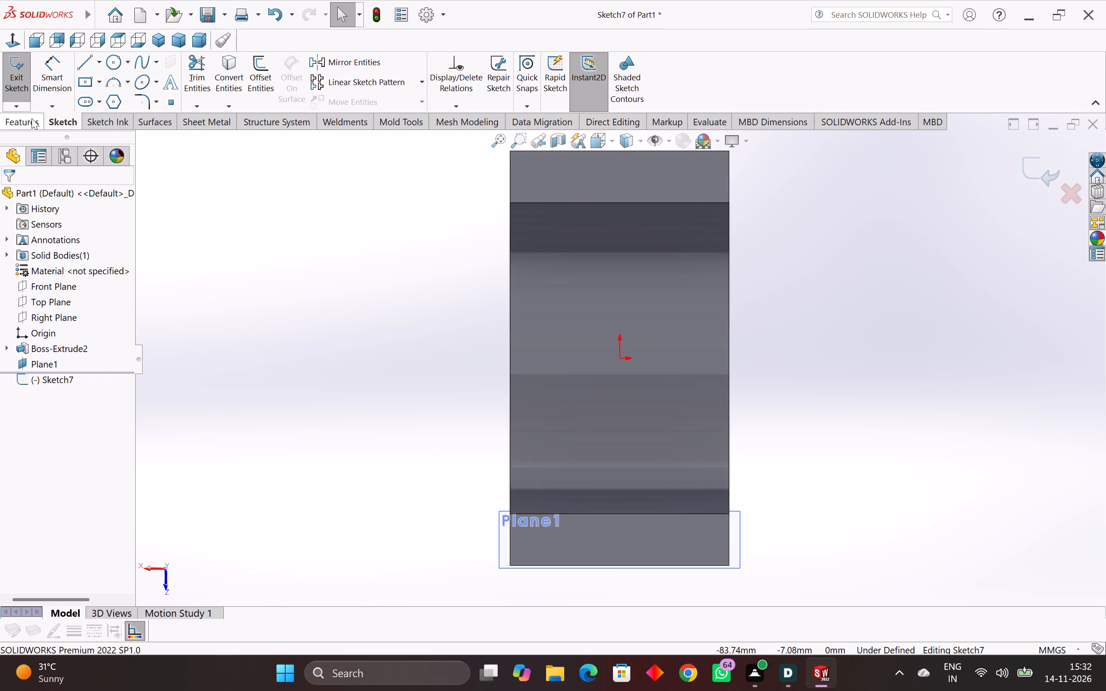
pyautogui.click(16, 43)
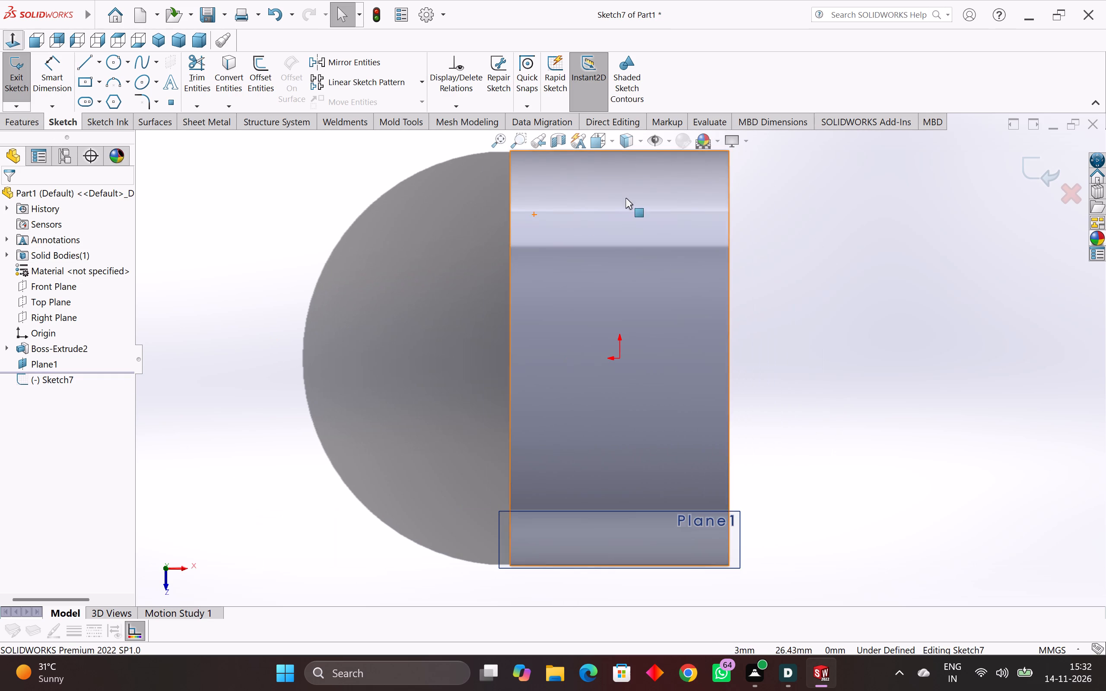
pyautogui.click(830, 160)
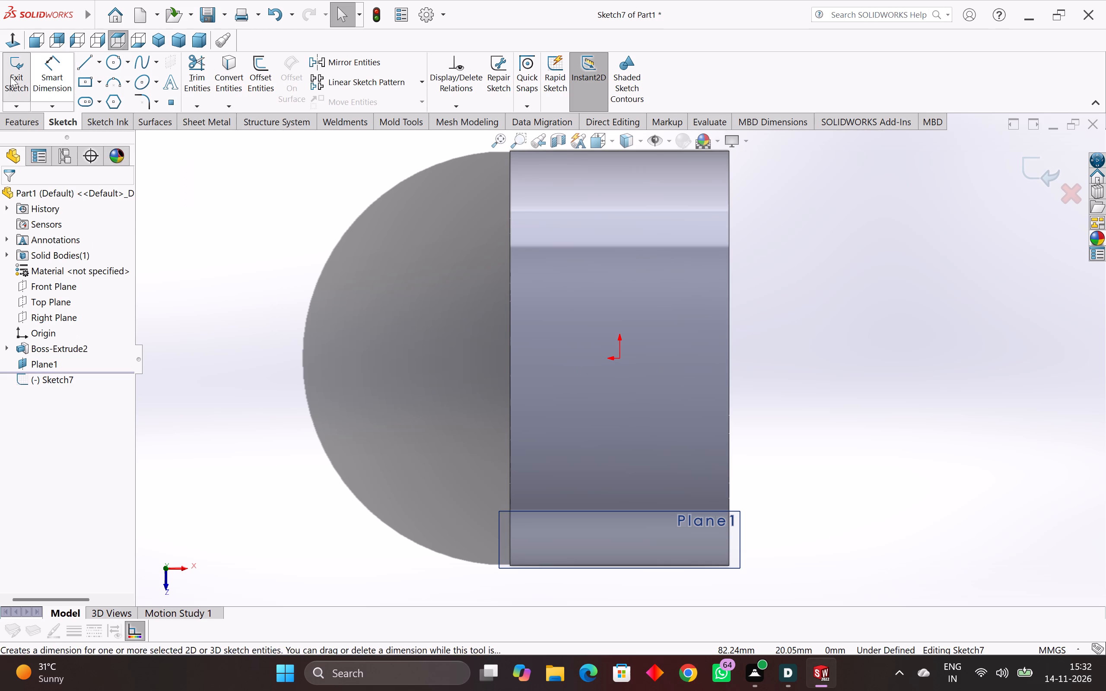
pyautogui.click(87, 103)
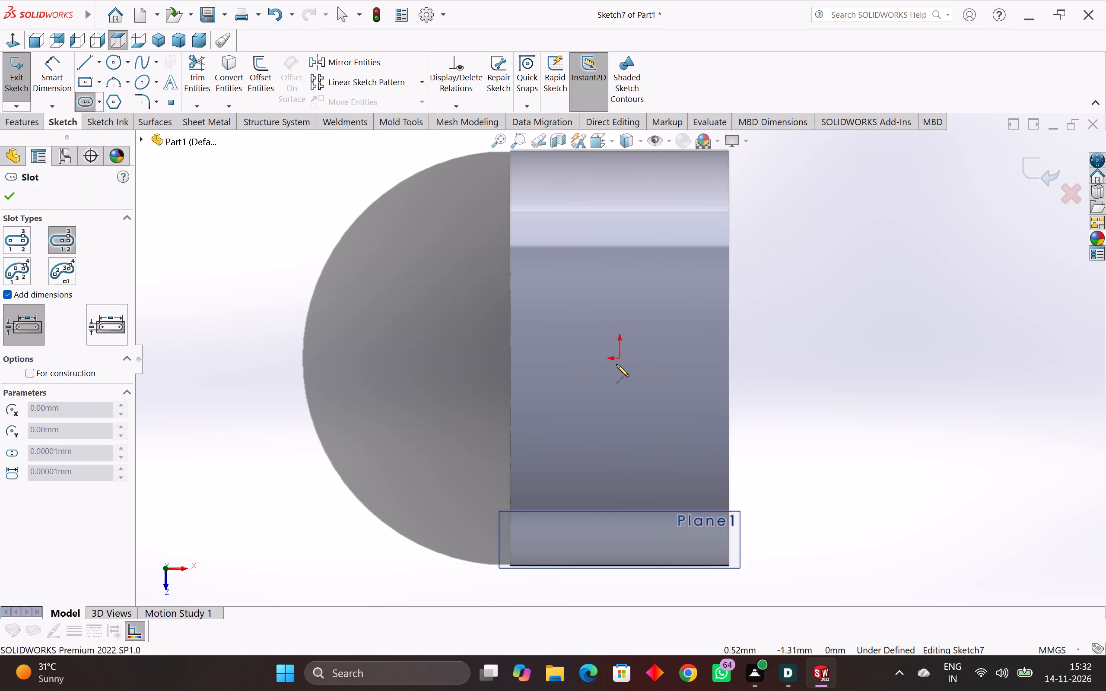
pyautogui.click(620, 356)
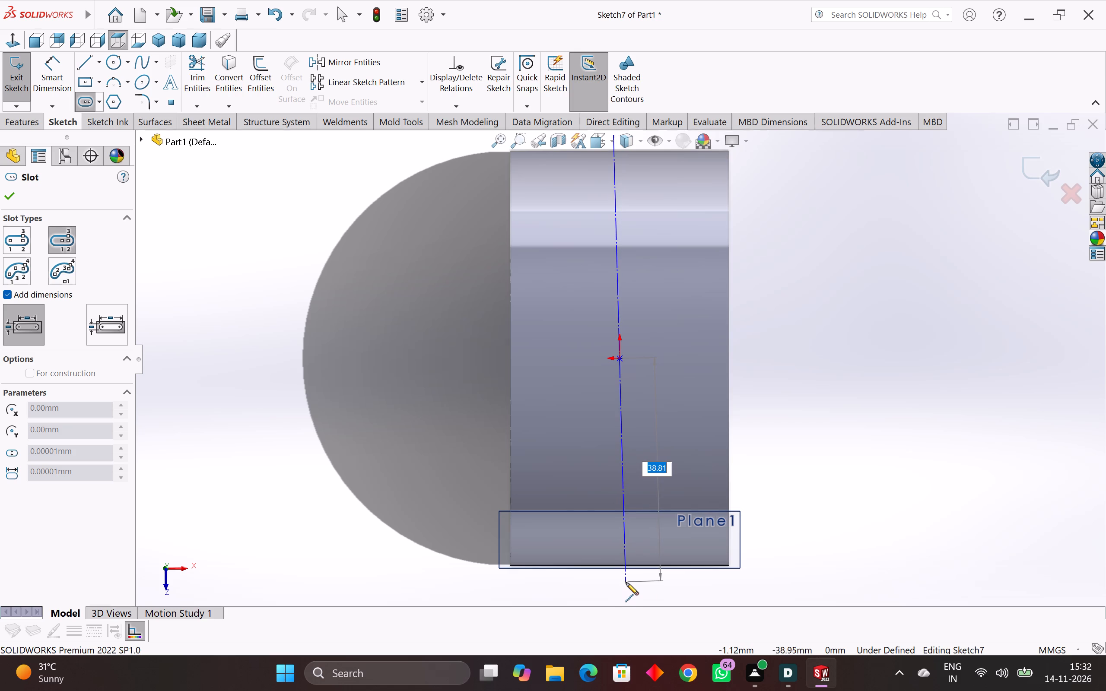
pyautogui.scroll(-1, 621, 593)
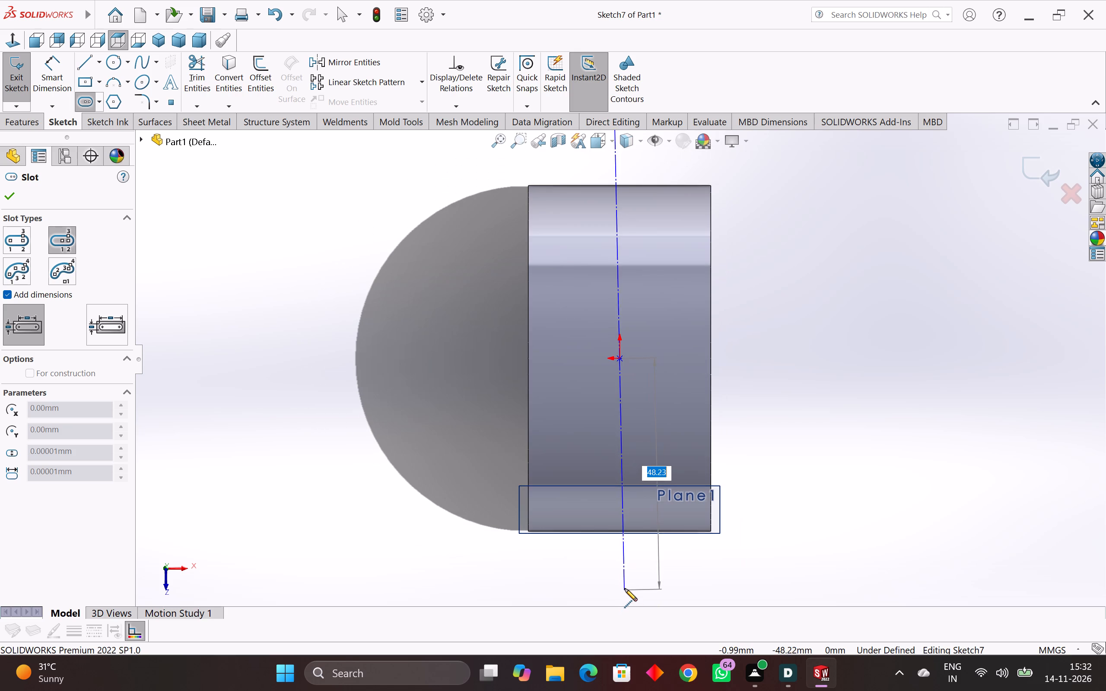
pyautogui.scroll(-2, 626, 581)
pyautogui.scroll(1, 623, 575)
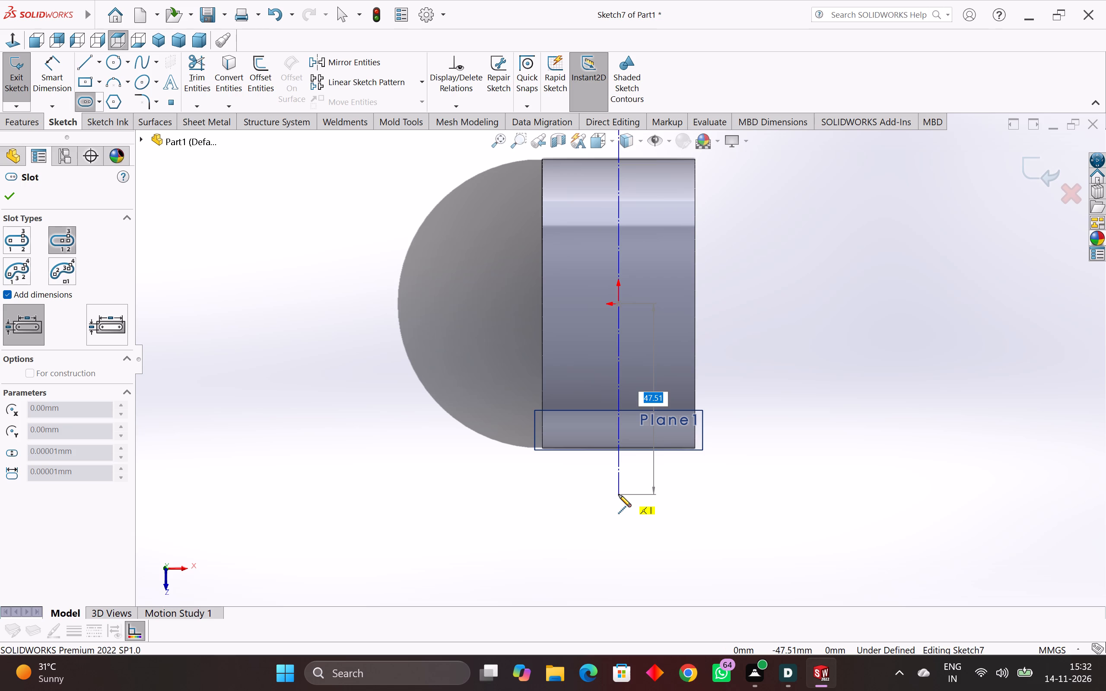
pyautogui.click(619, 494)
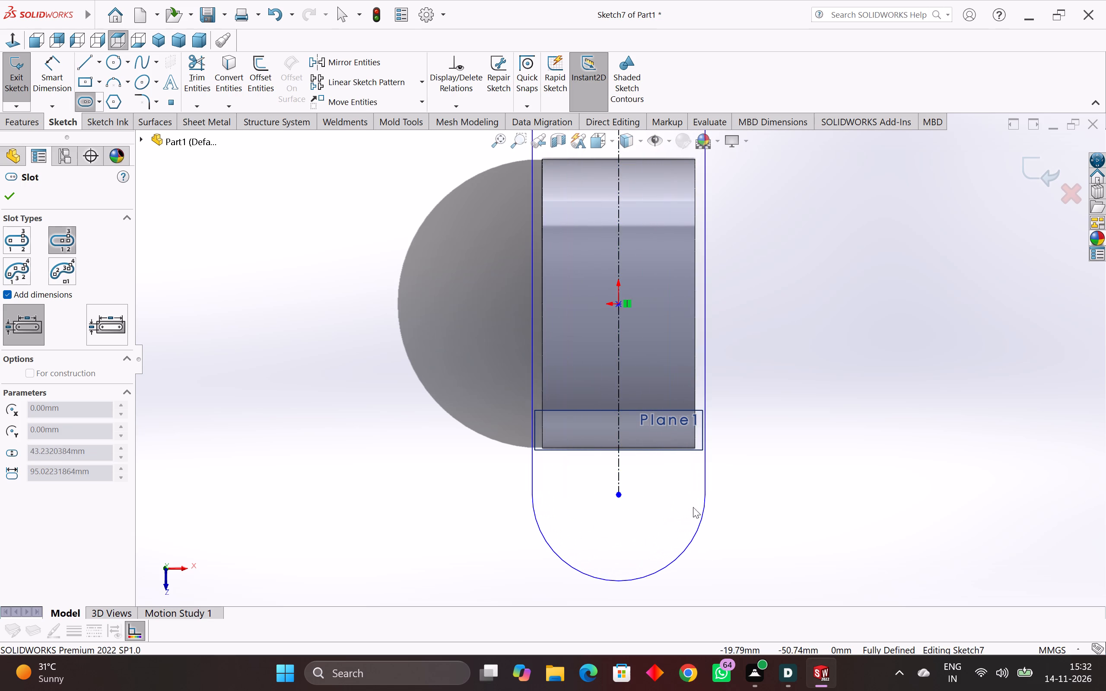
pyautogui.scroll(-4, 693, 507)
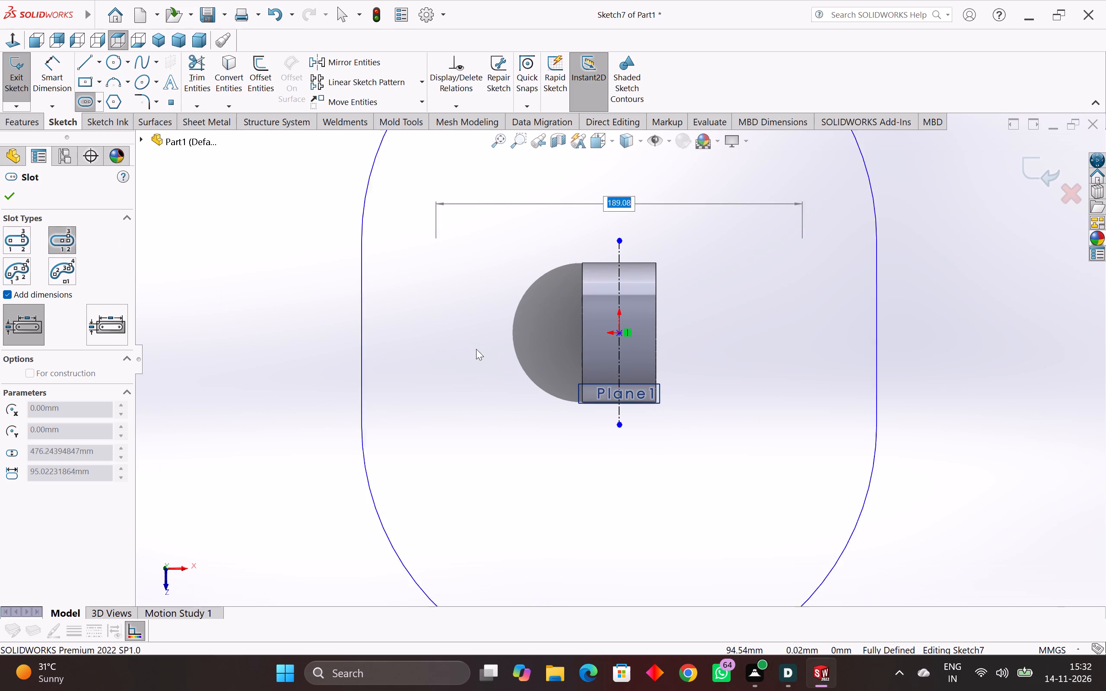
pyautogui.click(591, 448)
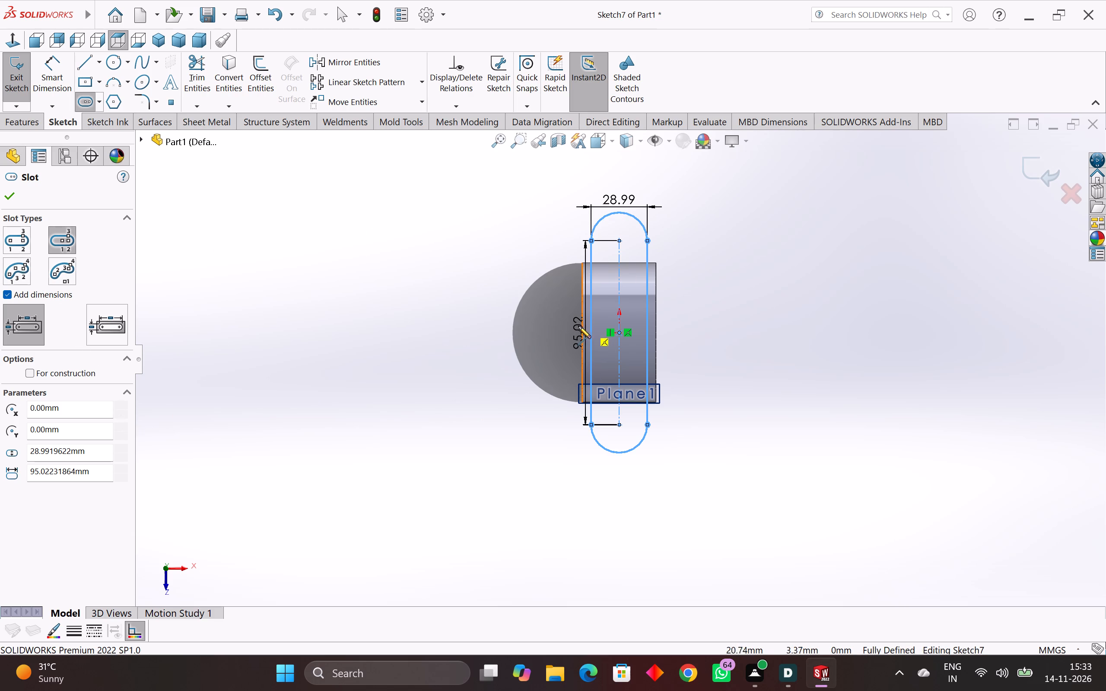
pyautogui.click(14, 195)
# Set the slot's width to 18 mm and its centre-to-centre length to 76 mm.
pyautogui.doubleClick(619, 195)
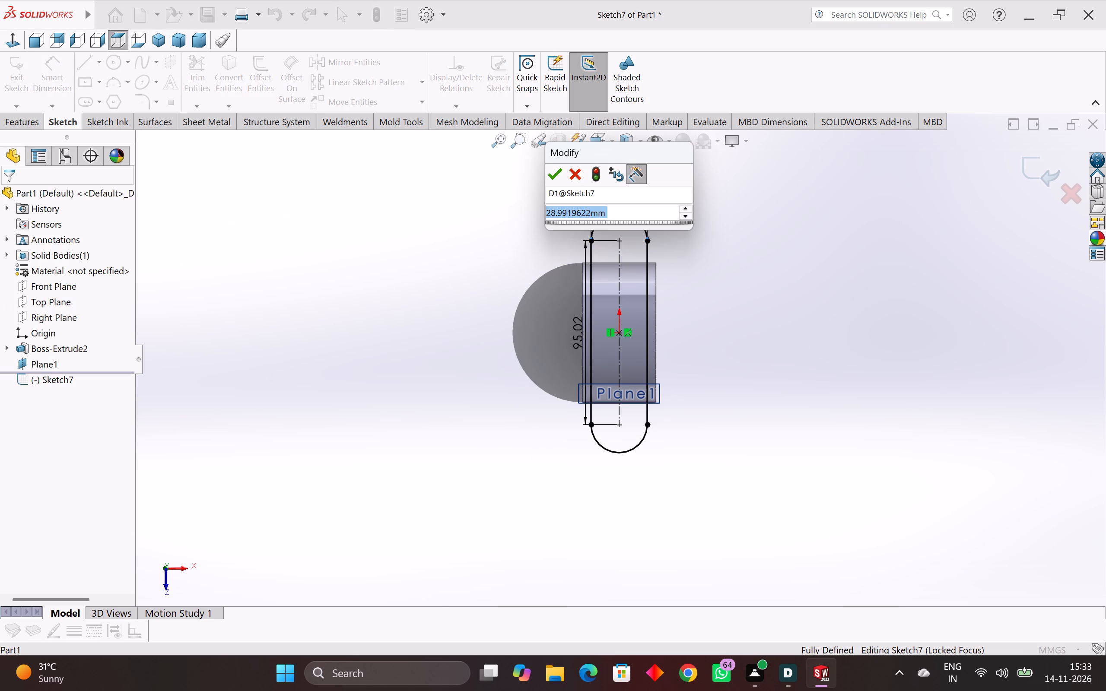
pyautogui.write('18')
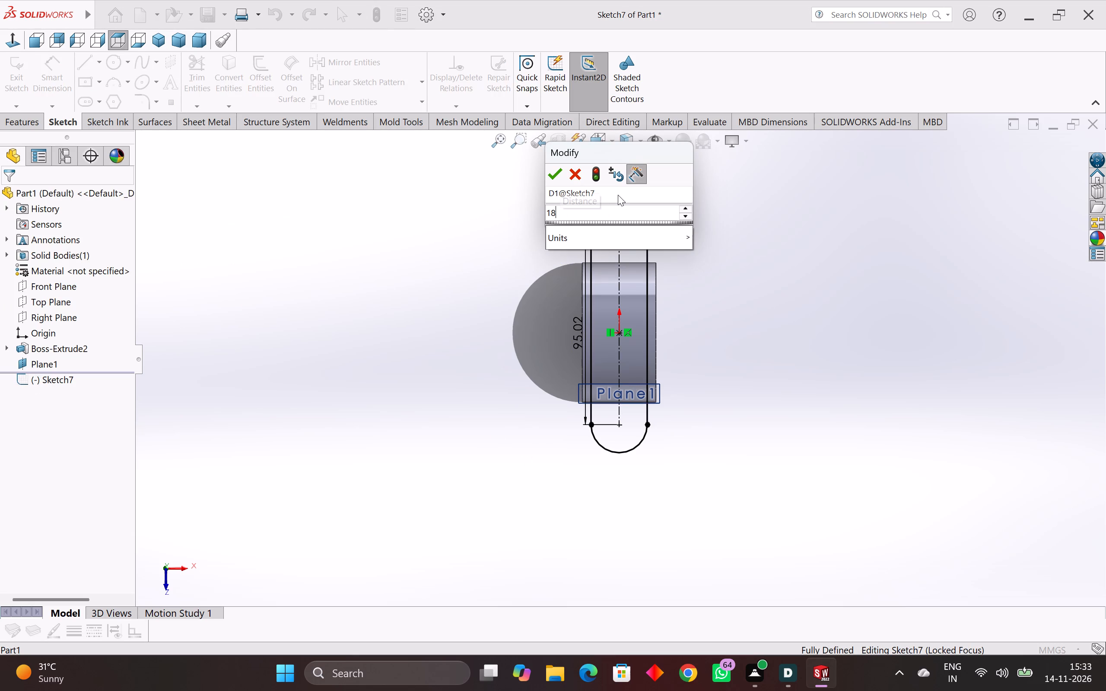
pyautogui.press('Return')
pyautogui.scroll(3, 569, 311)
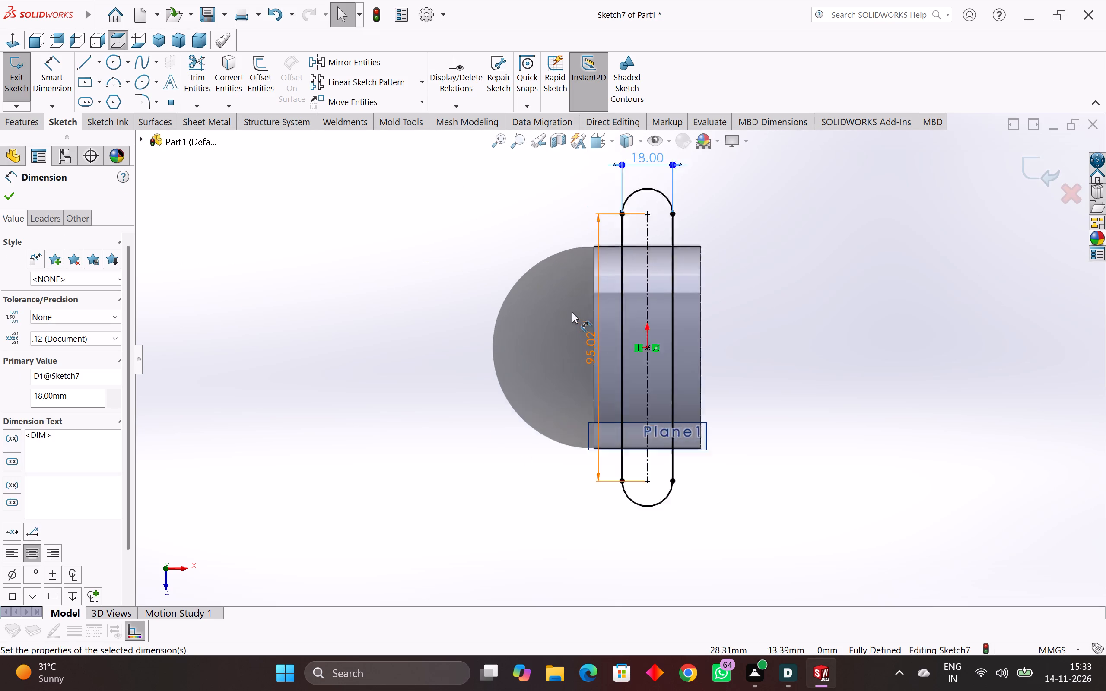
pyautogui.scroll(1, 572, 312)
pyautogui.click(611, 361)
pyautogui.moveTo(611, 361); pyautogui.dragTo(617, 367)
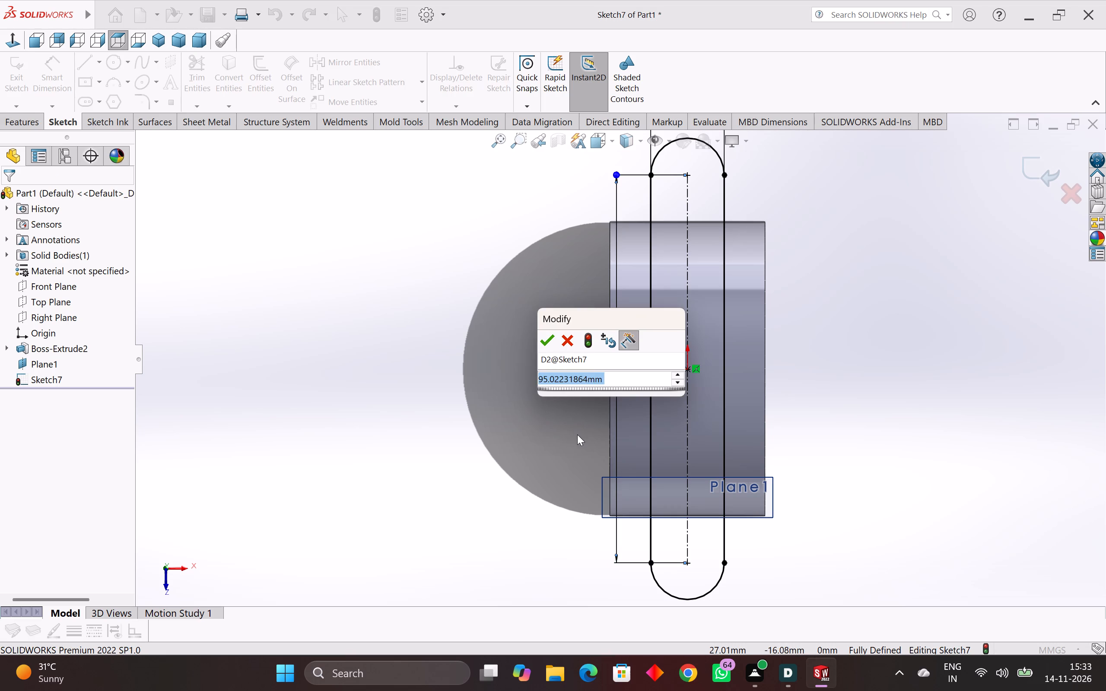
pyautogui.write('76')
pyautogui.press('Return')
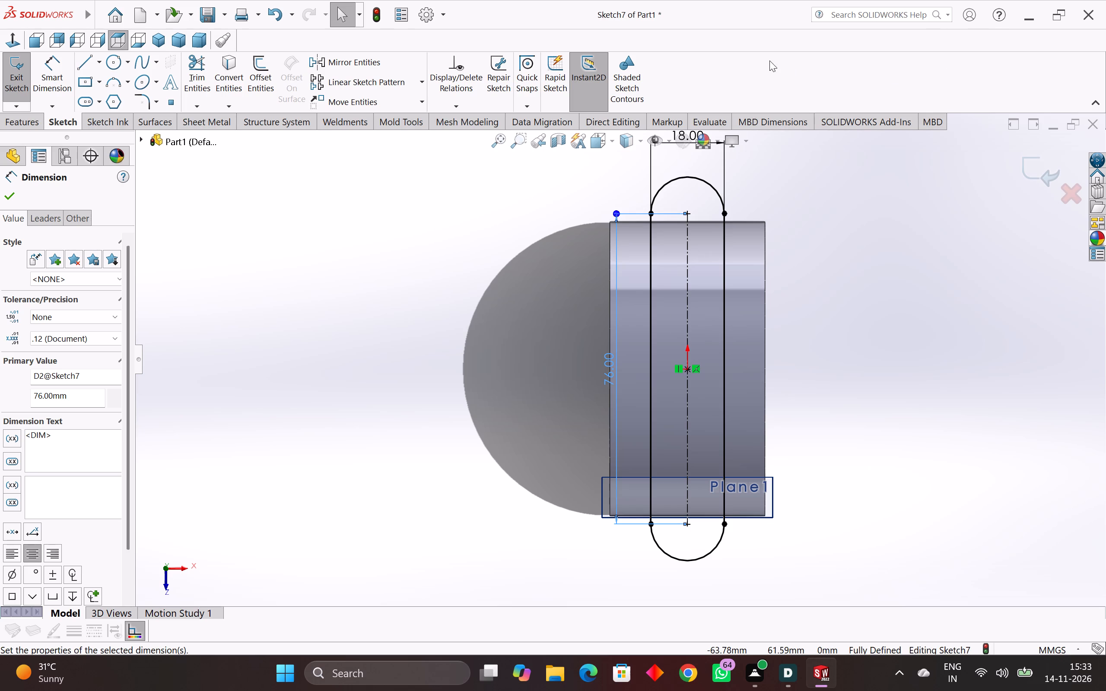
# Extrude the slot profile Up To Surface, ending at the half-ring's flat end face, with the result merged.
pyautogui.scroll(-1, 987, 81)
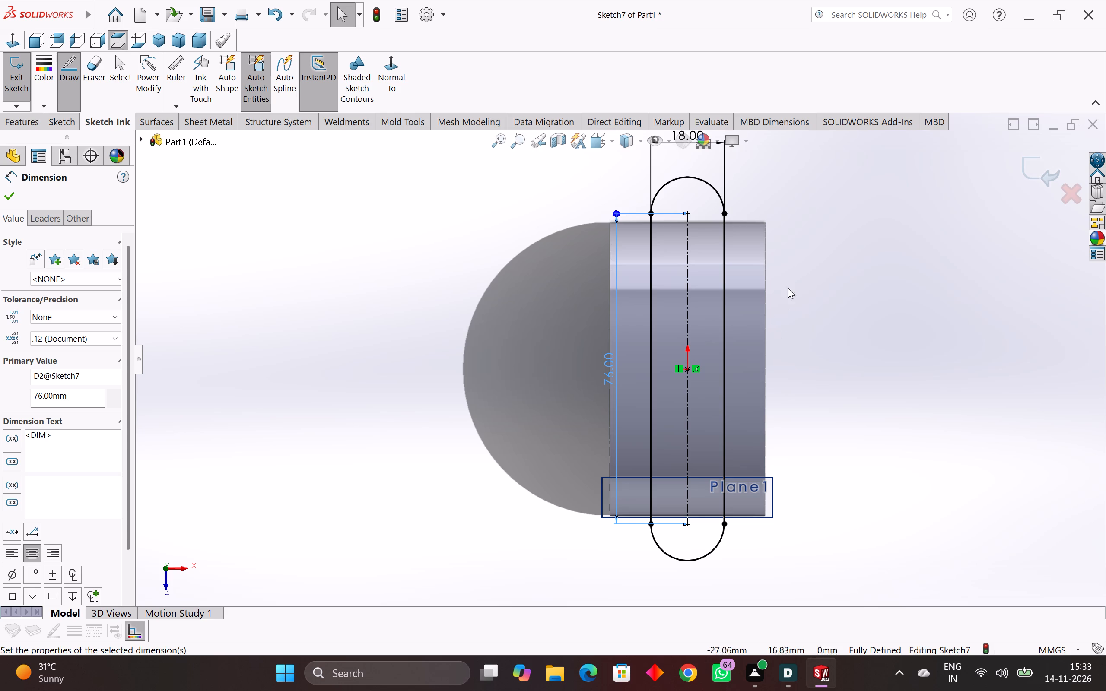
pyautogui.moveTo(805, 255); pyautogui.dragTo(802, 262, button='middle')
pyautogui.scroll(-3, 390, 282)
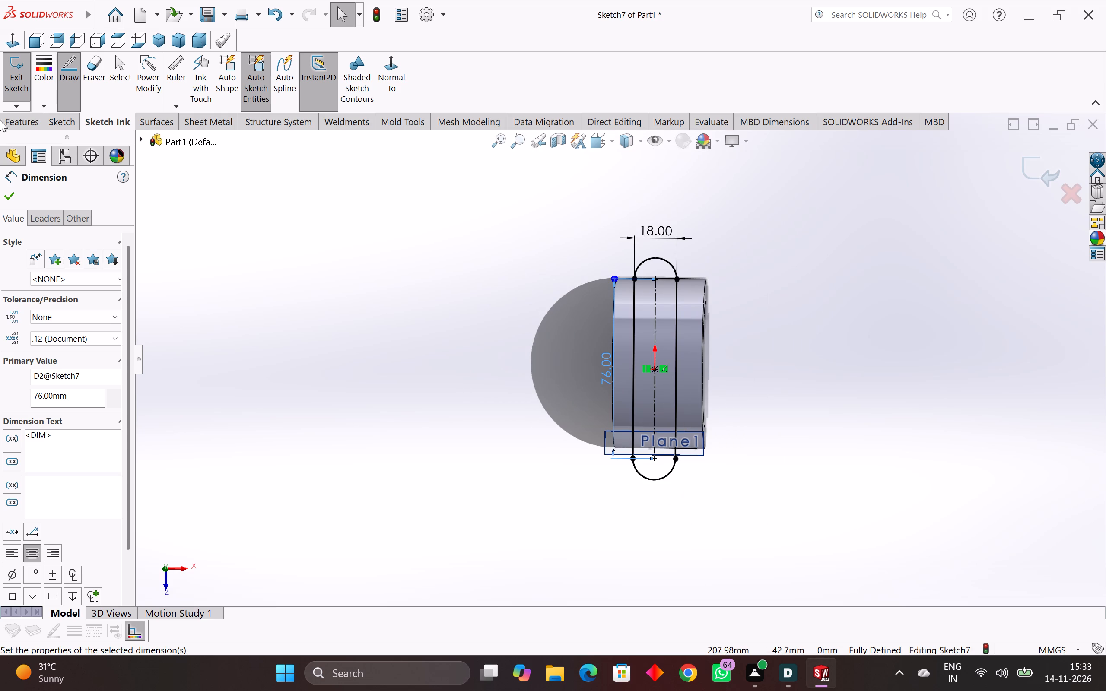
pyautogui.click(16, 122)
pyautogui.click(10, 73)
pyautogui.moveTo(697, 331); pyautogui.dragTo(682, 322, button='middle')
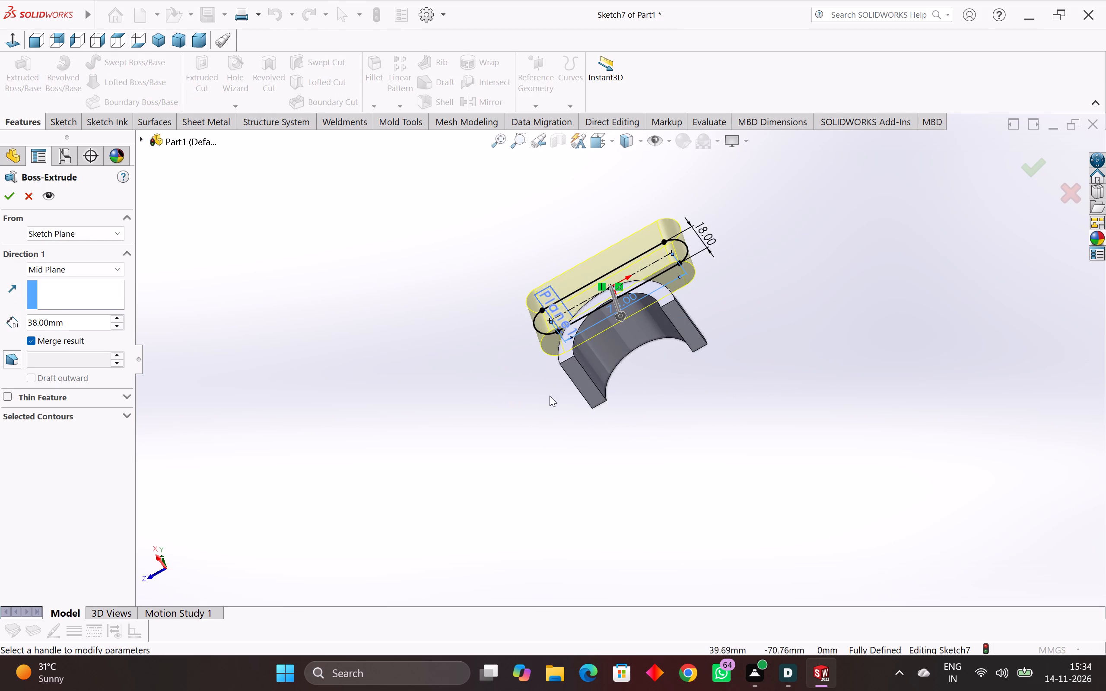
pyautogui.click(585, 386)
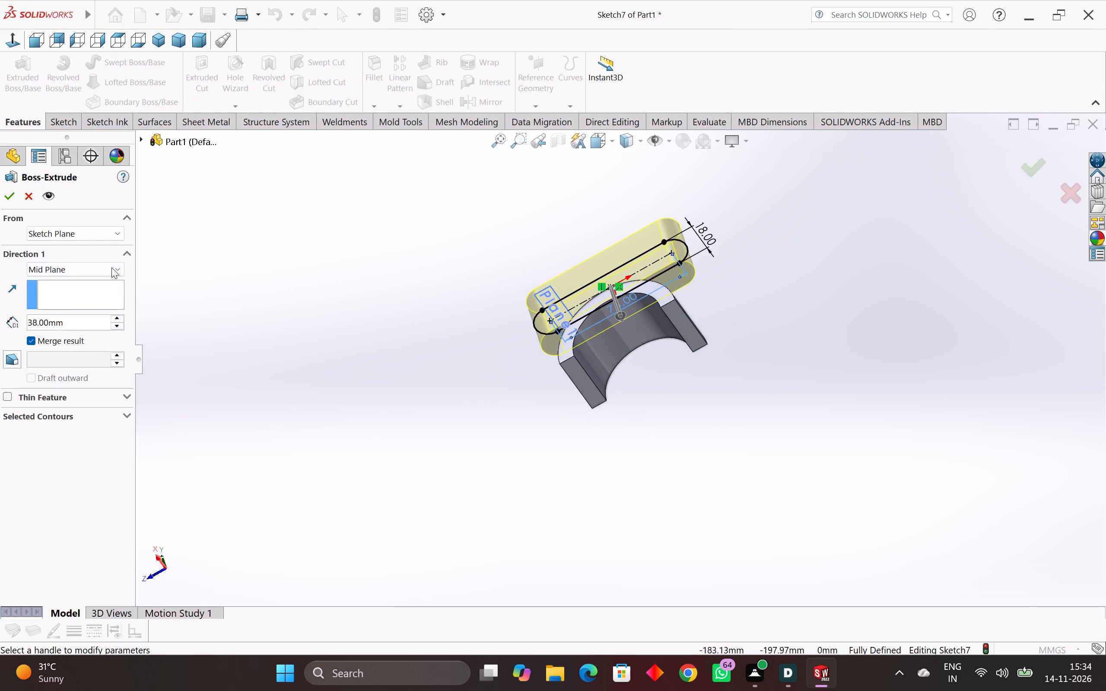
pyautogui.click(111, 268)
pyautogui.click(82, 322)
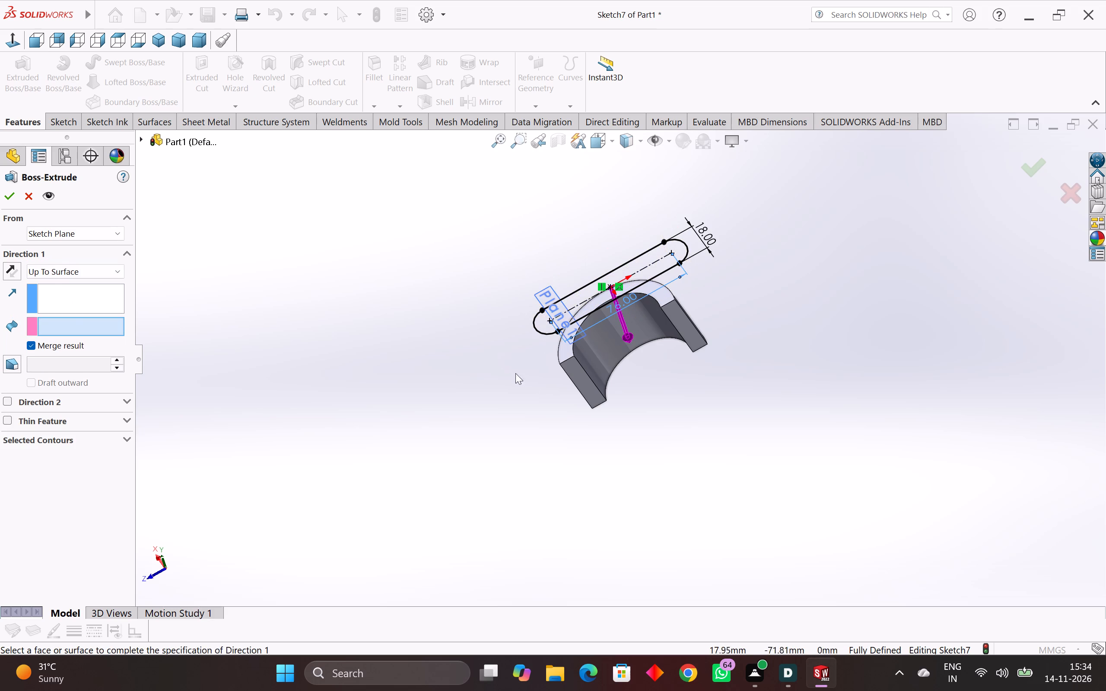
pyautogui.click(588, 391)
pyautogui.moveTo(588, 391); pyautogui.dragTo(631, 499, button='middle')
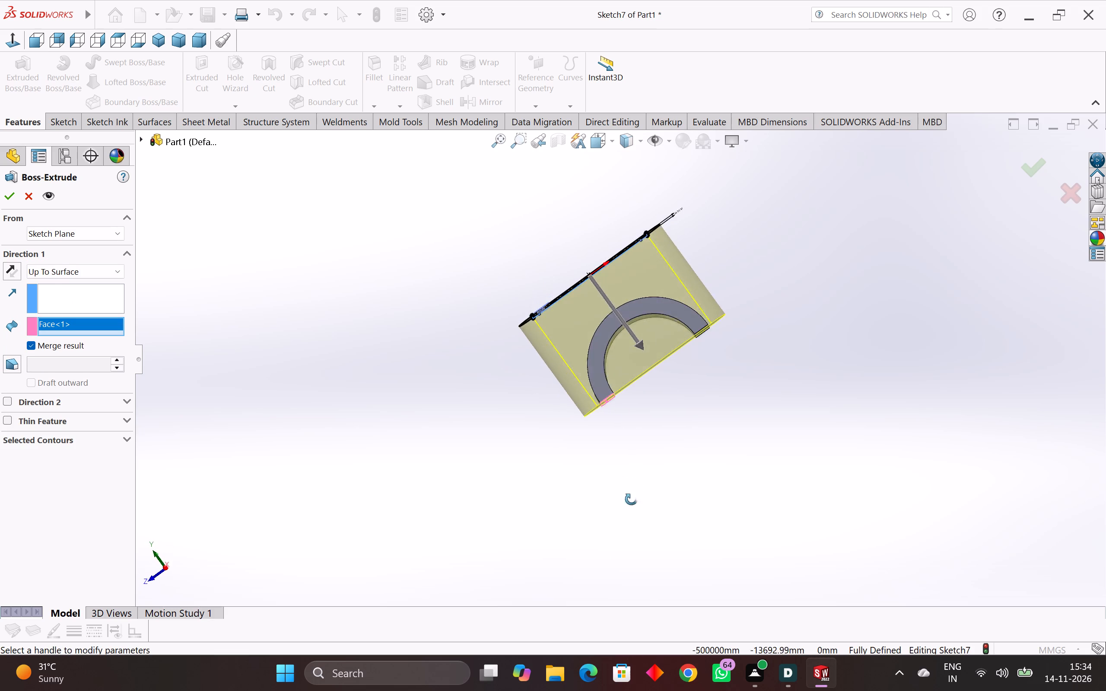
pyautogui.moveTo(631, 499); pyautogui.dragTo(621, 502, button='middle')
pyautogui.click(7, 200)
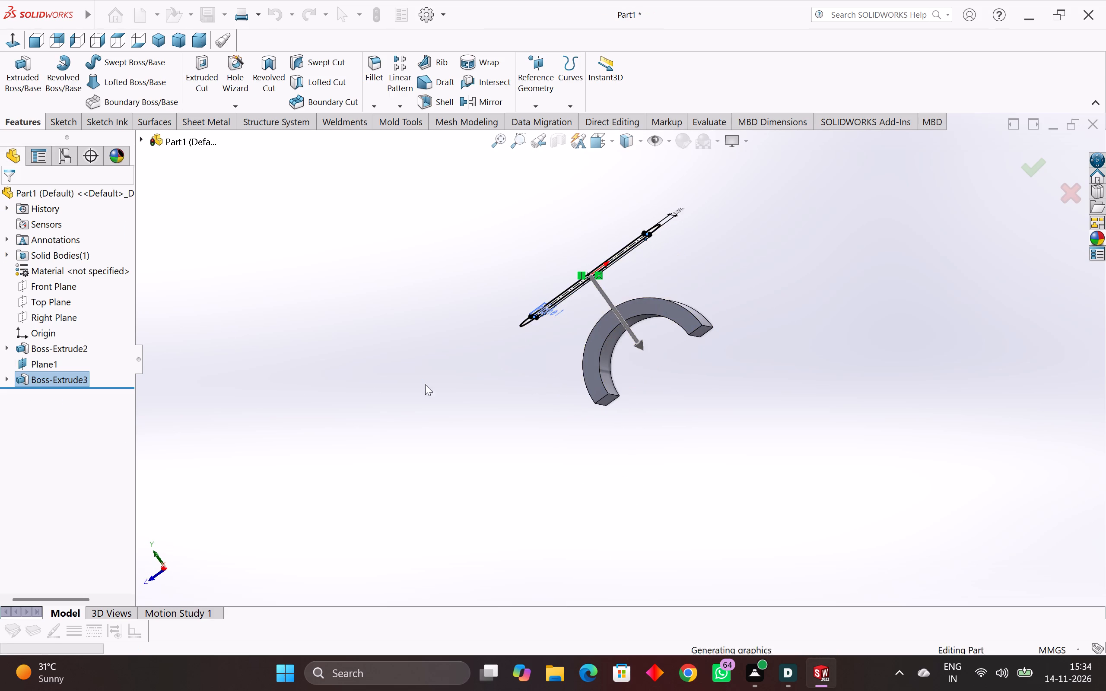
# Start a sketch on the slot body's semicircular face inside the half-ring and convert that face's edges into sketch entities.
pyautogui.moveTo(521, 394); pyautogui.dragTo(574, 405, button='middle')
pyautogui.click(637, 341)
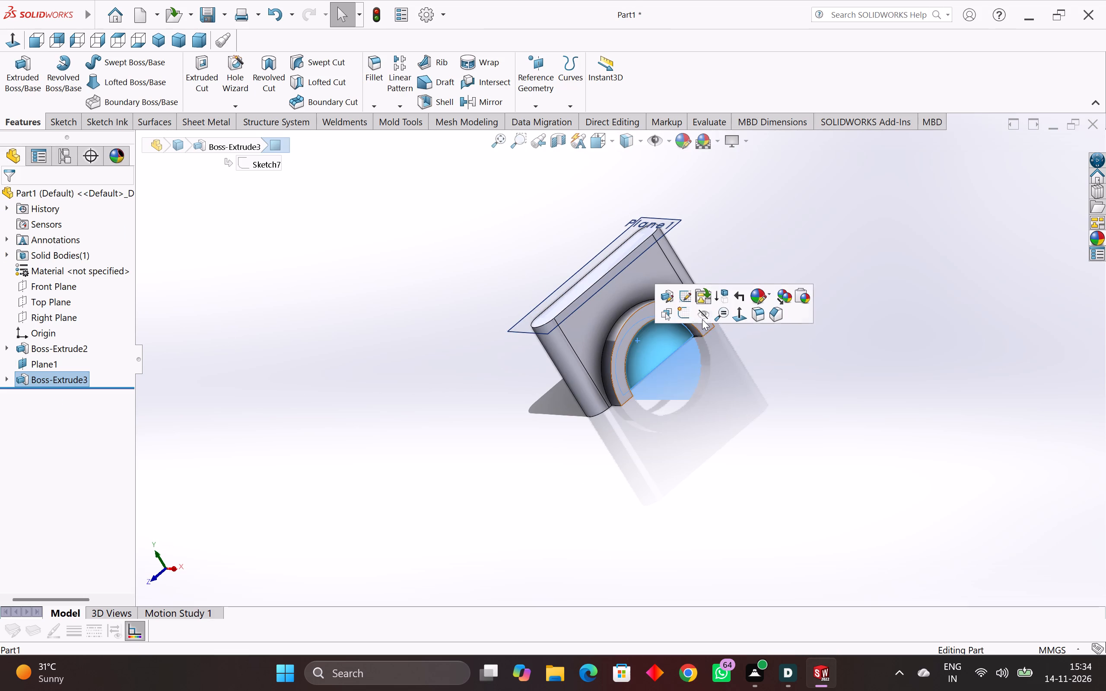
pyautogui.click(683, 311)
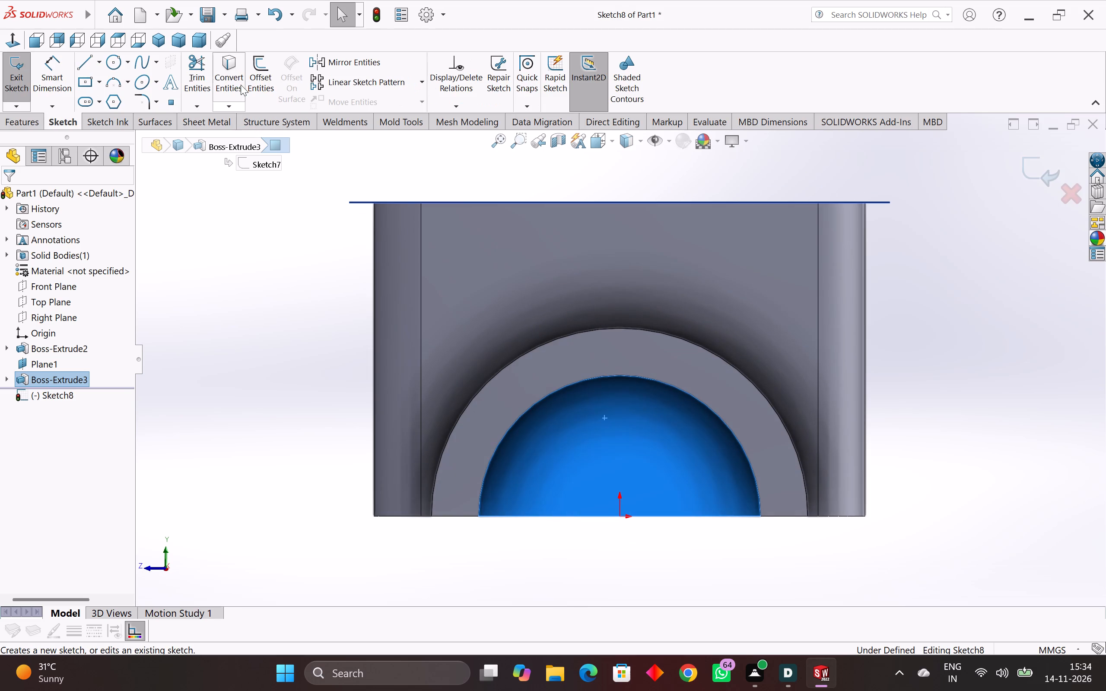
pyautogui.click(229, 65)
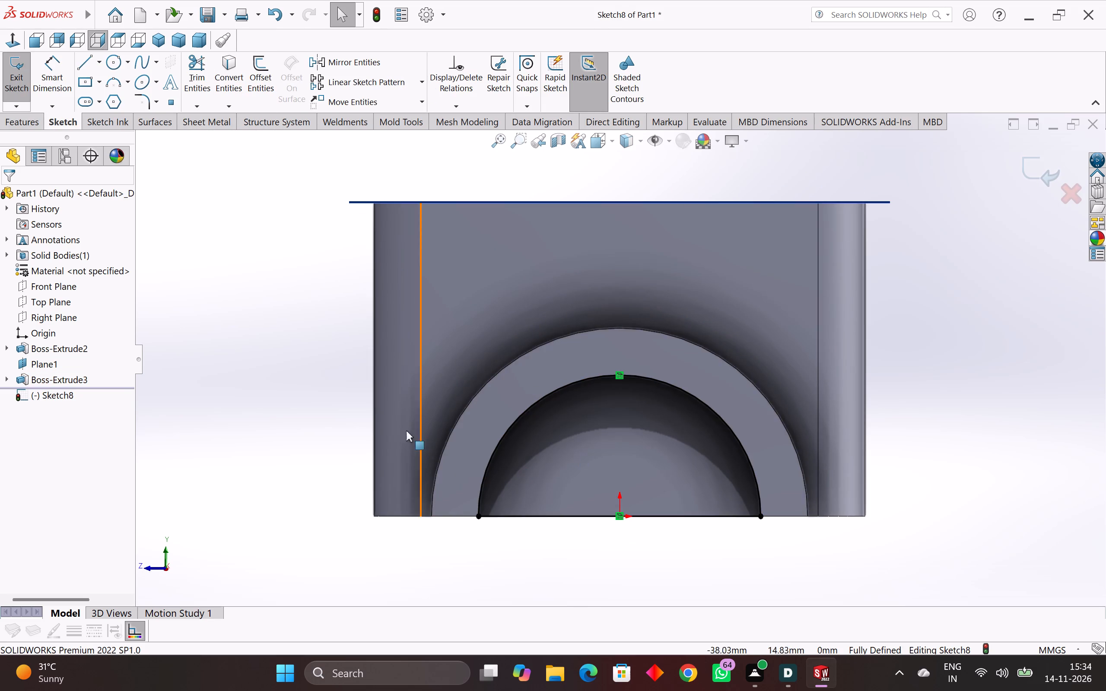
pyautogui.scroll(1, 530, 444)
pyautogui.moveTo(525, 442); pyautogui.dragTo(455, 385, button='middle')
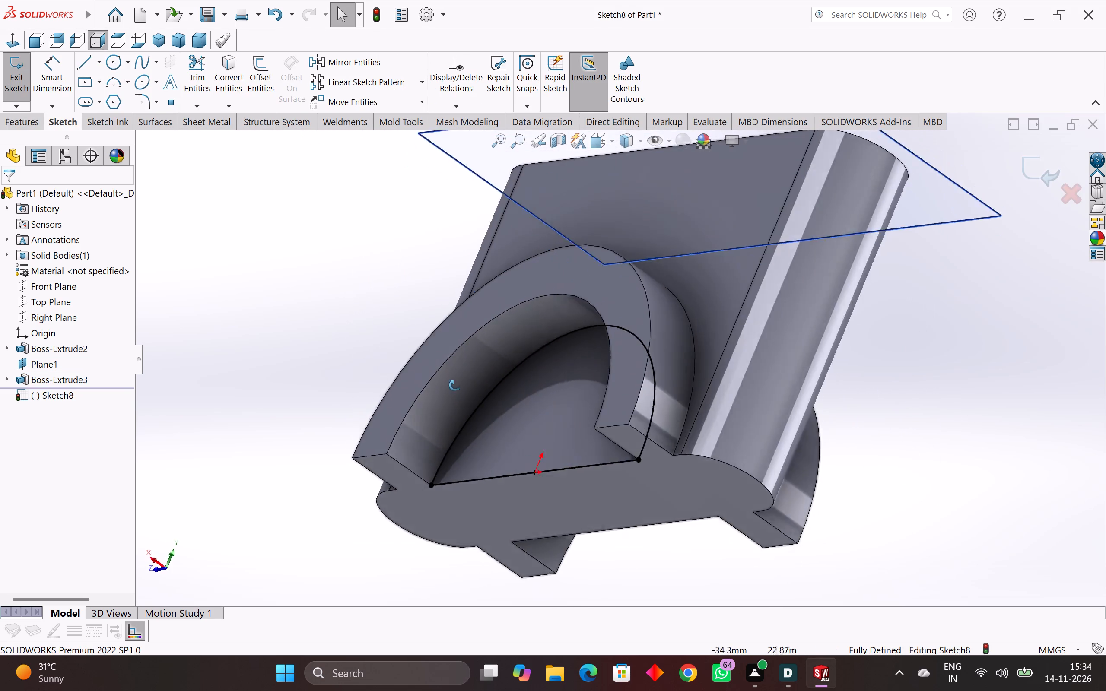
# Cut-extrude the converted semicircular profile through the slot body with a Blind depth of 38 mm.
pyautogui.moveTo(455, 385); pyautogui.dragTo(398, 513, button='middle')
pyautogui.scroll(1, 399, 512)
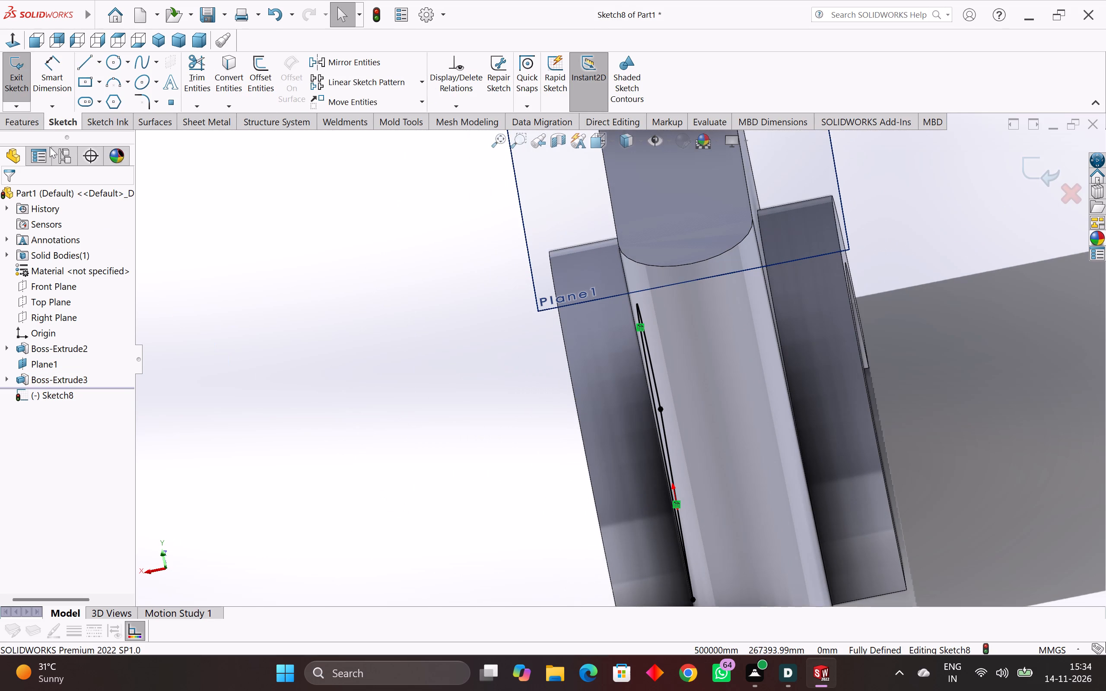
pyautogui.click(23, 120)
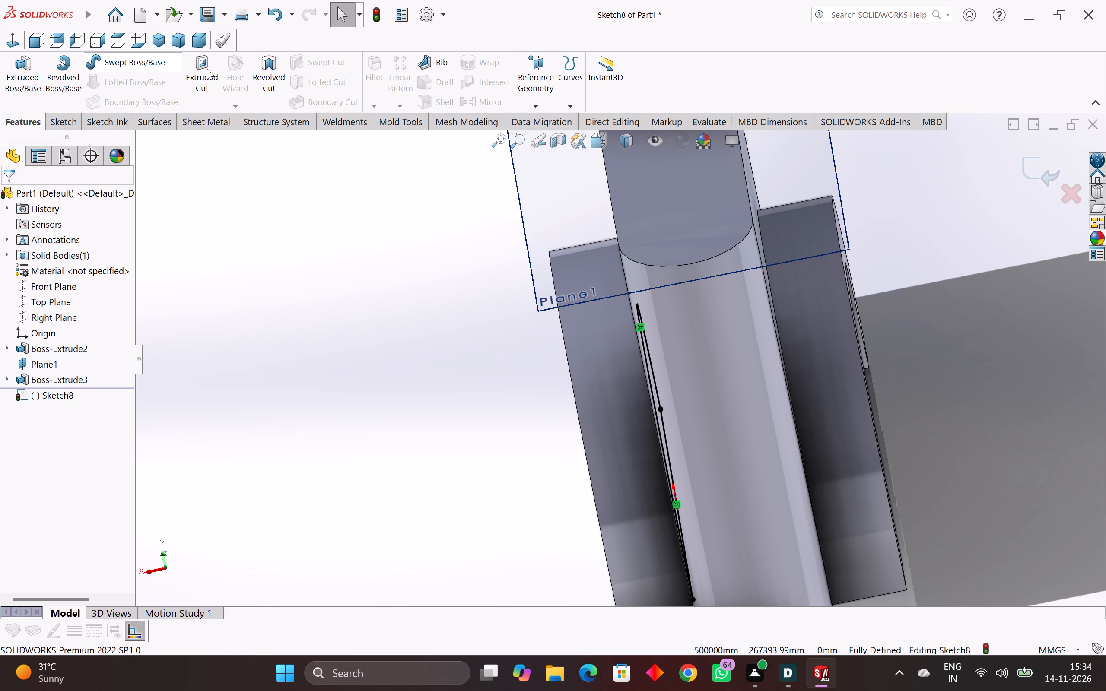
pyautogui.click(208, 69)
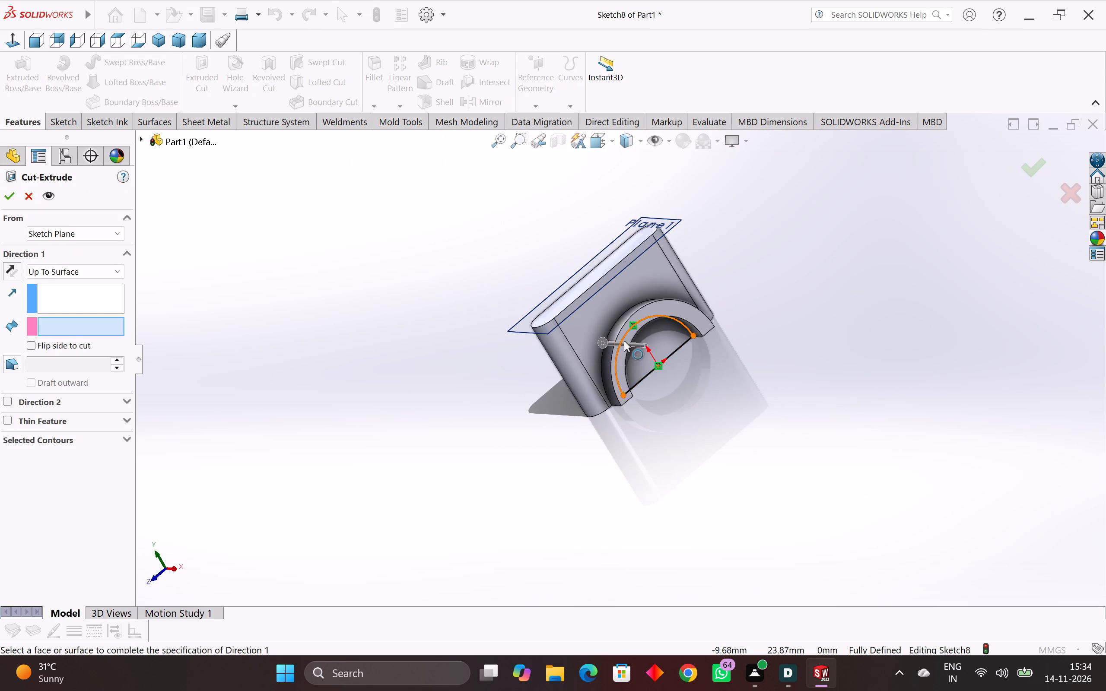
pyautogui.moveTo(625, 343); pyautogui.dragTo(668, 353, button='middle')
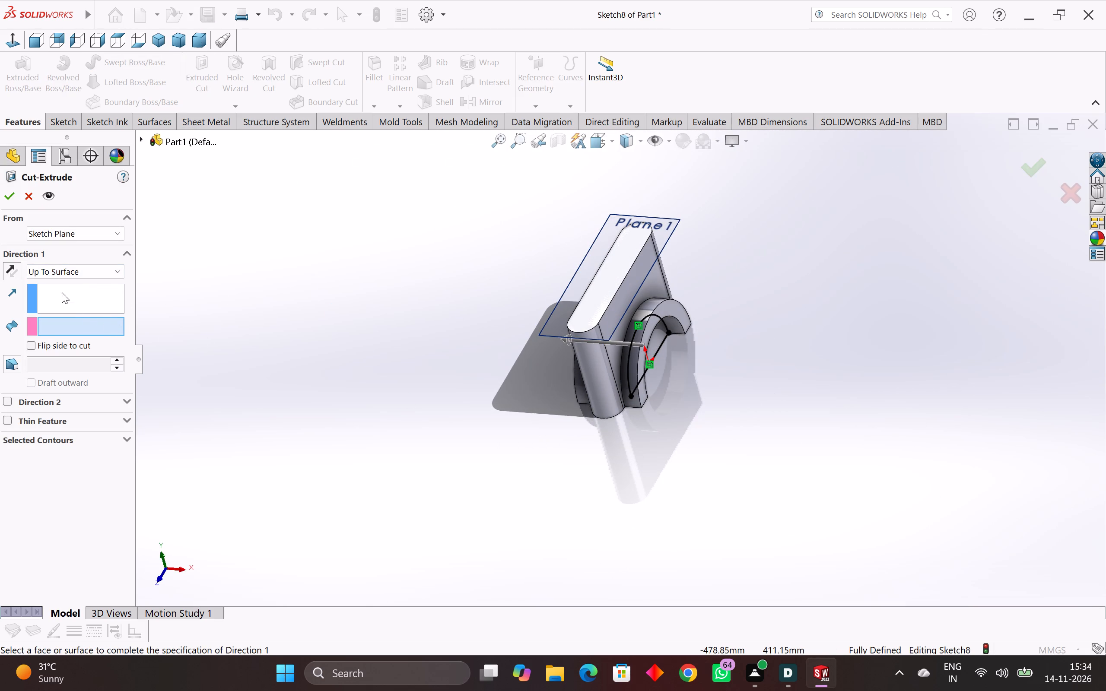
pyautogui.click(100, 271)
pyautogui.click(86, 289)
pyautogui.moveTo(305, 339); pyautogui.dragTo(368, 363, button='middle')
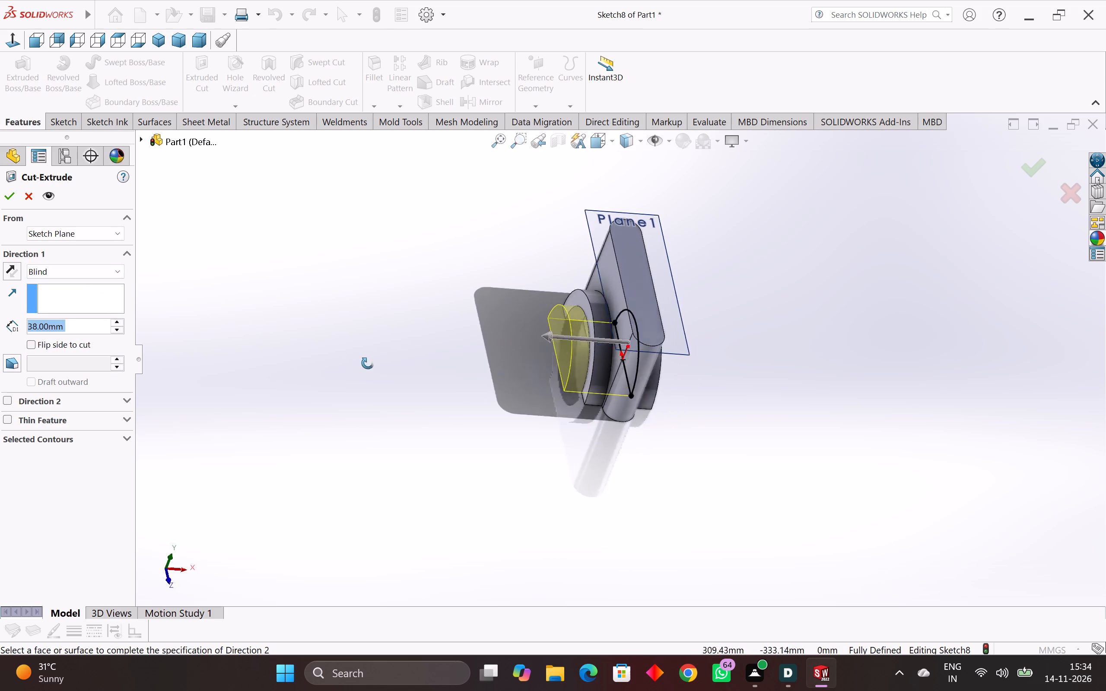
pyautogui.moveTo(368, 363); pyautogui.dragTo(172, 474, button='middle')
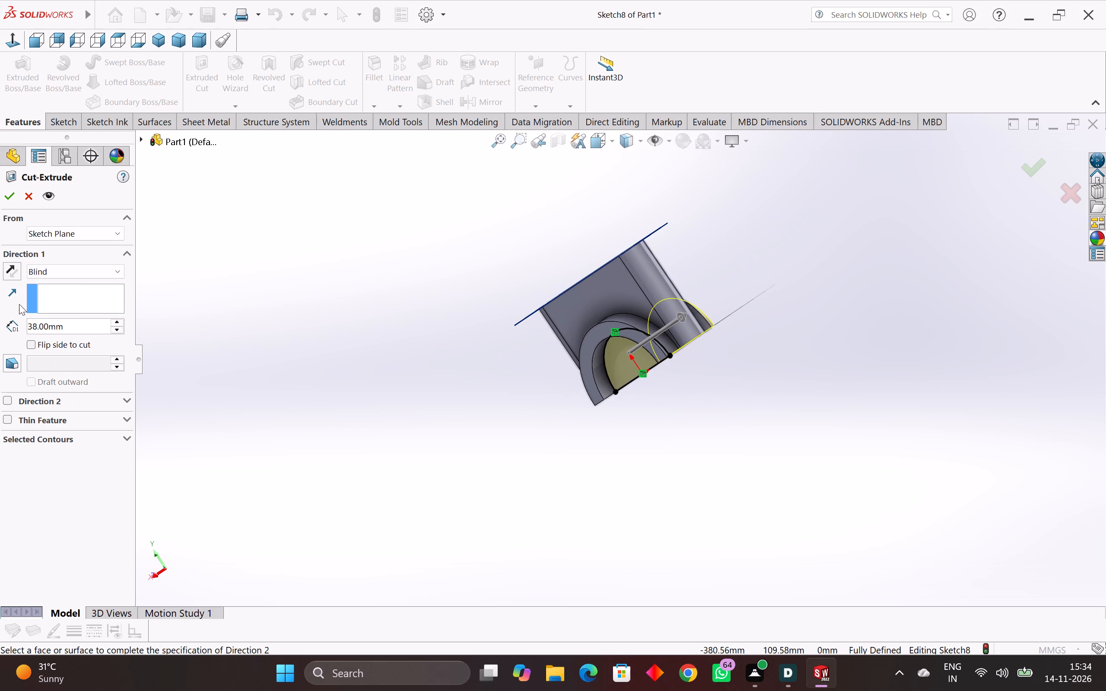
pyautogui.click(12, 197)
# Hide the reference plane at the slot block's outer end.
pyautogui.moveTo(639, 421); pyautogui.dragTo(550, 364, button='middle')
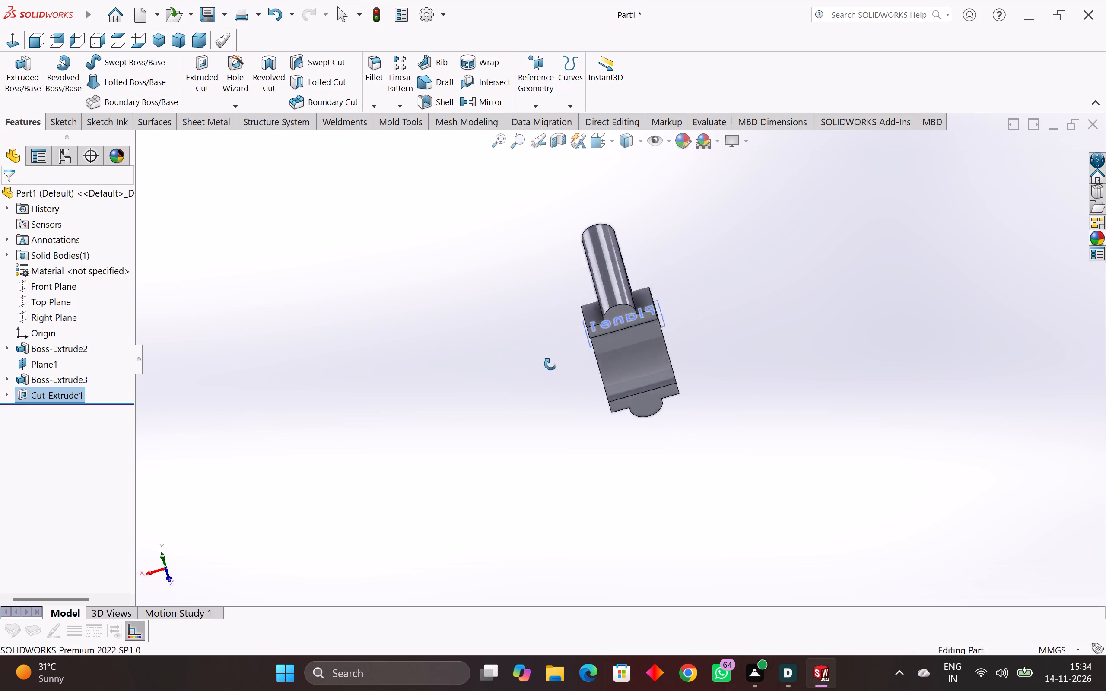
pyautogui.moveTo(550, 364); pyautogui.dragTo(636, 661, button='middle')
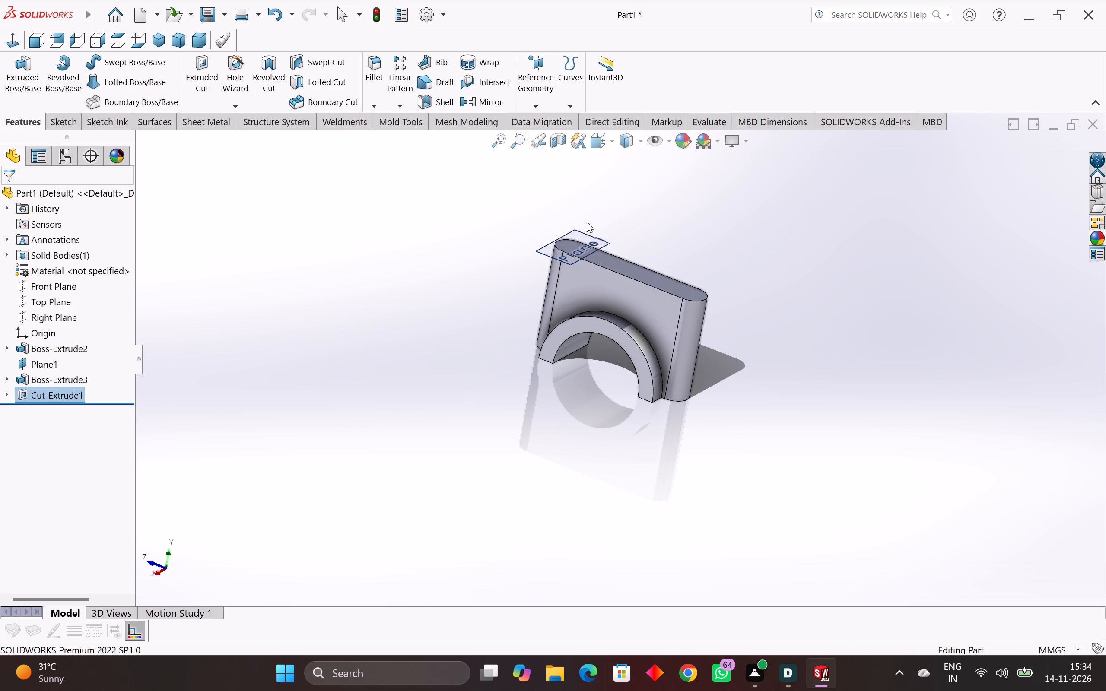
pyautogui.rightClick(586, 237)
pyautogui.click(641, 229)
pyautogui.click(706, 205)
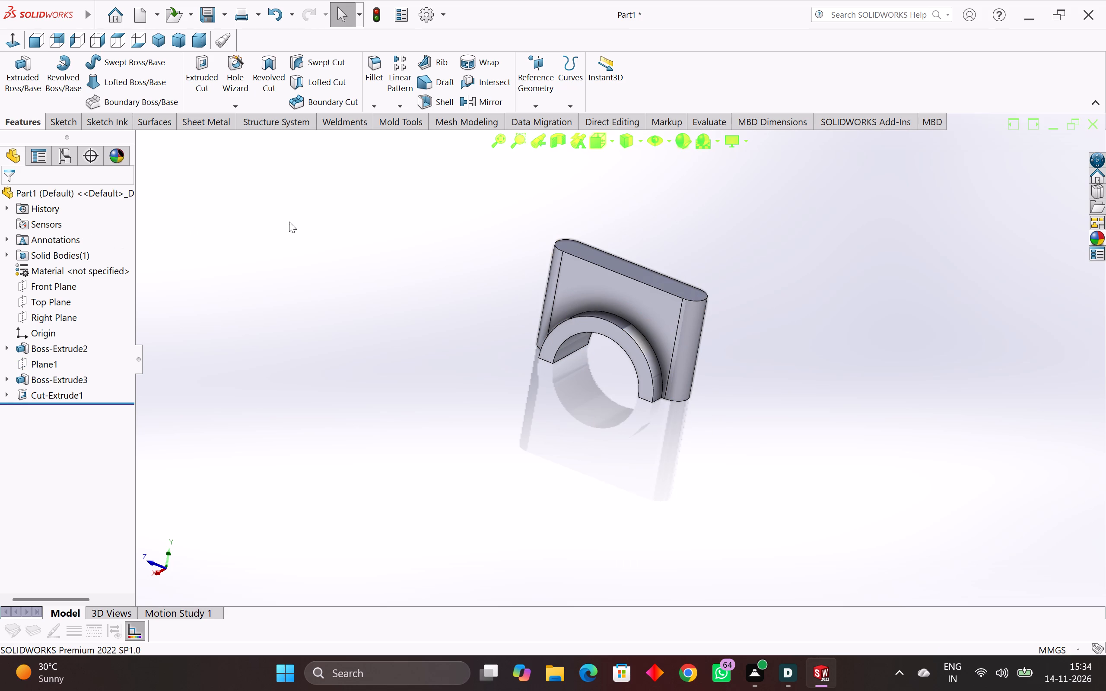
# On the flat split face of the half-ring and block, sketch two 9 mm diameter circles, each centred on a rounded block end.
pyautogui.moveTo(644, 345); pyautogui.dragTo(514, 395, button='middle')
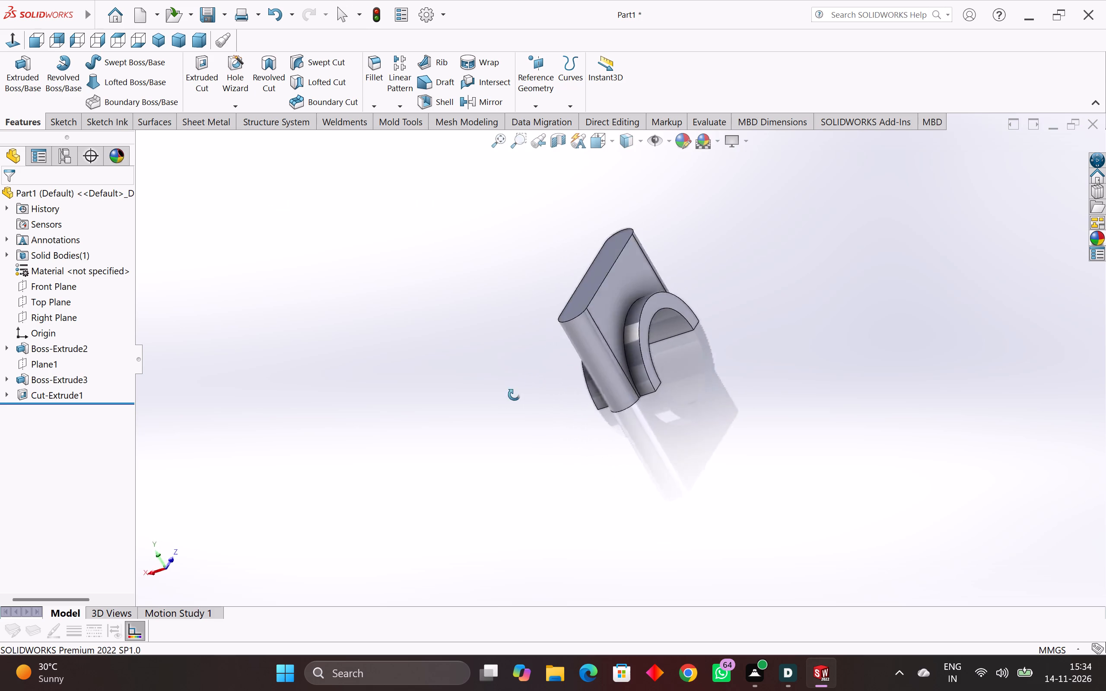
pyautogui.moveTo(514, 395); pyautogui.dragTo(582, 436, button='middle')
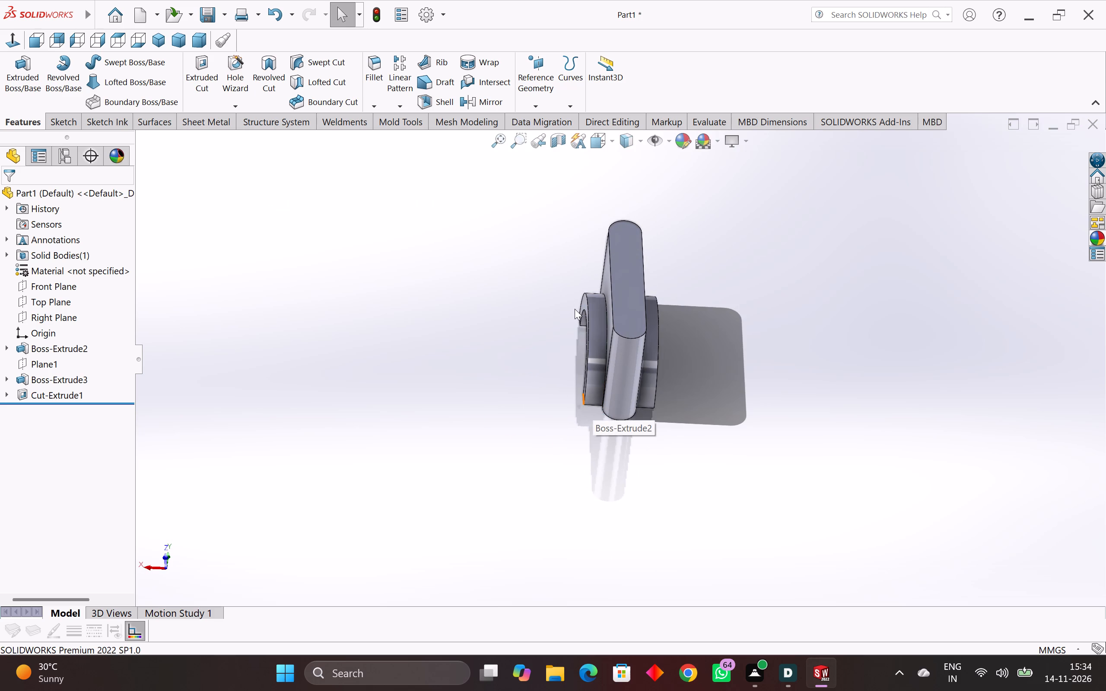
pyautogui.moveTo(608, 329); pyautogui.dragTo(751, 262, button='middle')
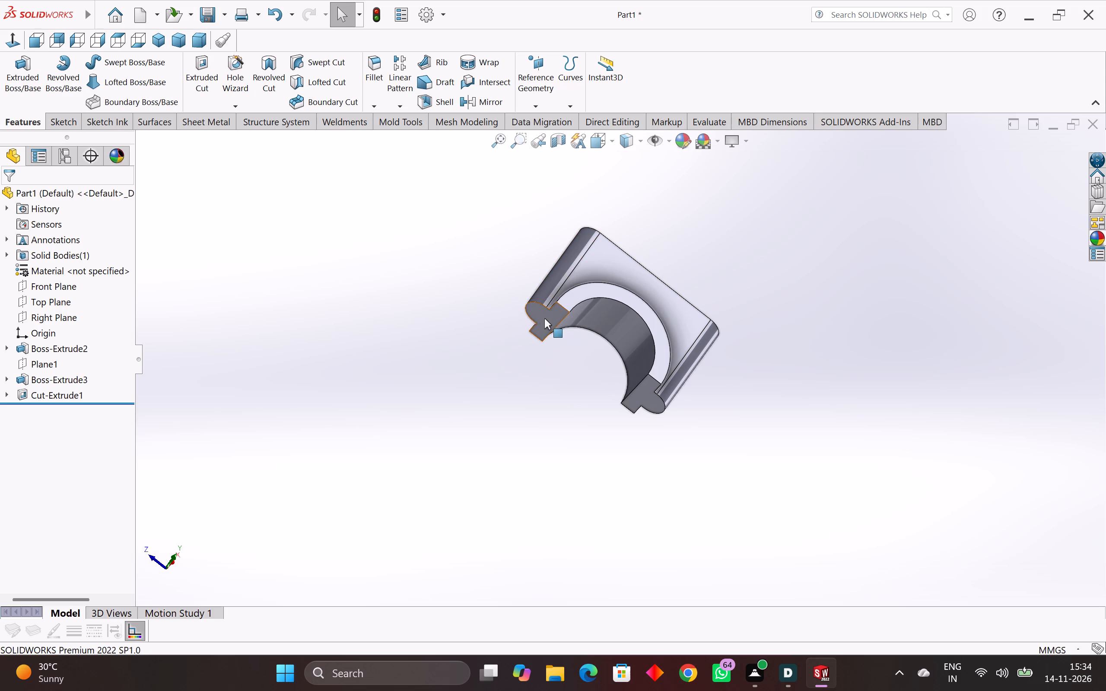
pyautogui.click(545, 318)
pyautogui.click(593, 293)
pyautogui.click(782, 212)
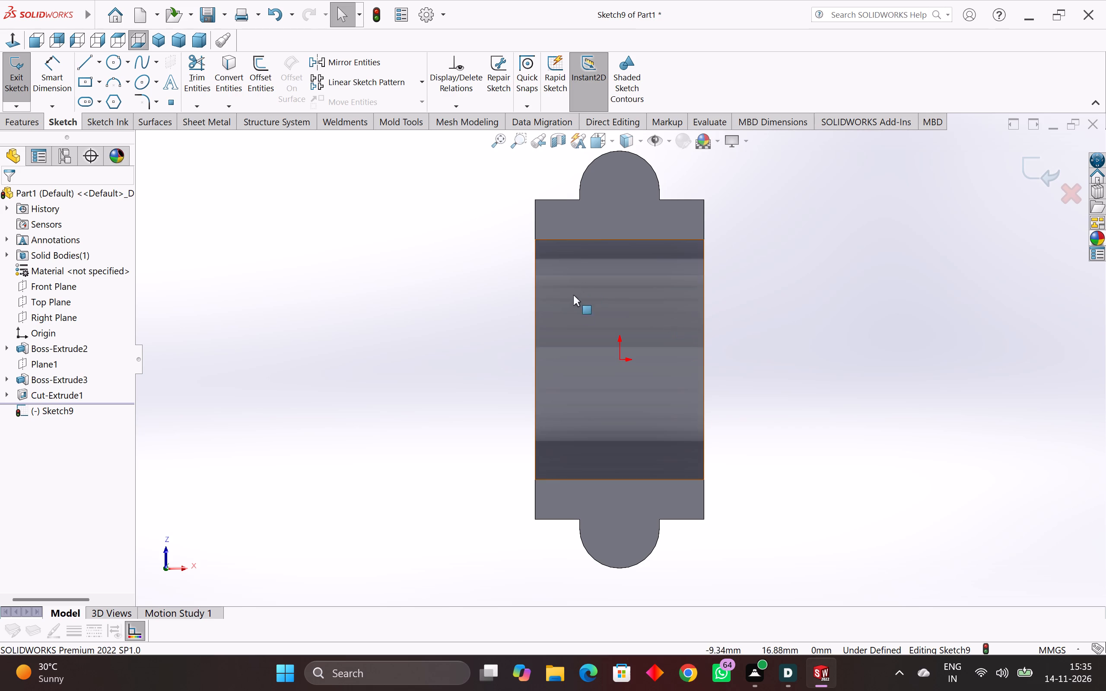
pyautogui.click(107, 63)
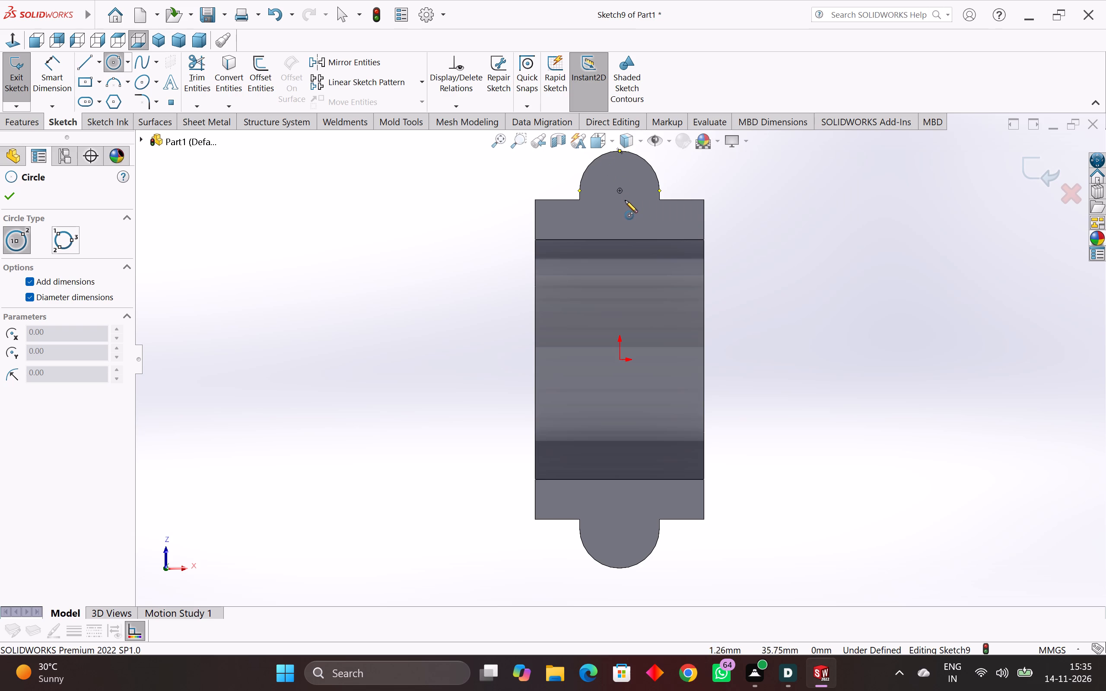
pyautogui.click(620, 189)
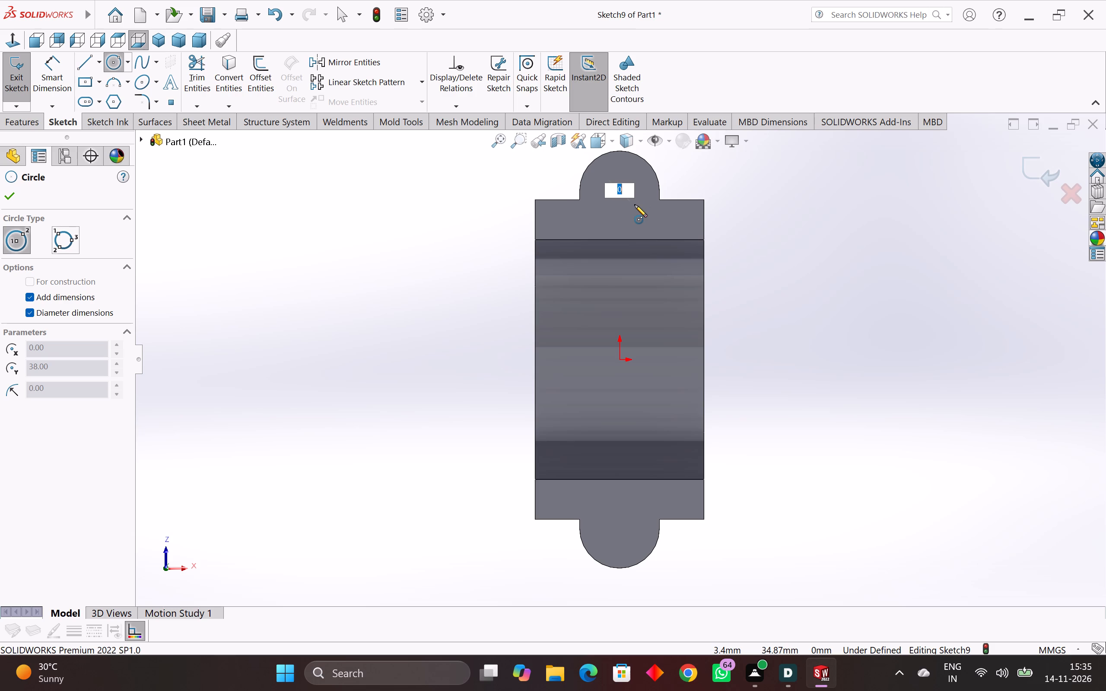
pyautogui.press('9')
pyautogui.press('Return')
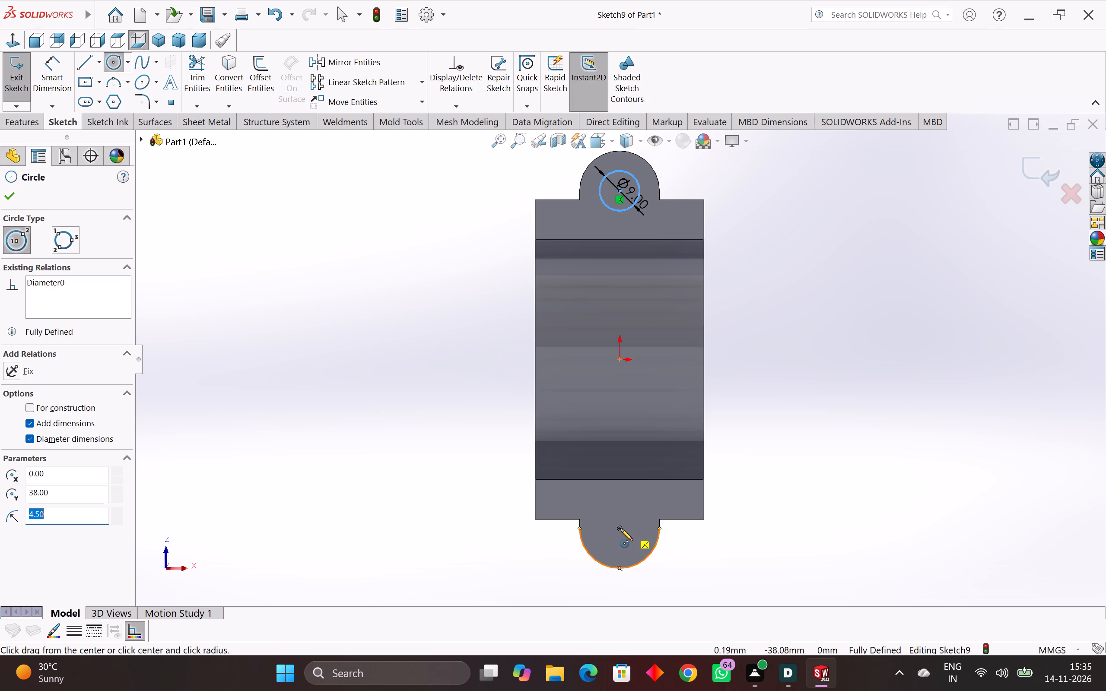
pyautogui.click(620, 529)
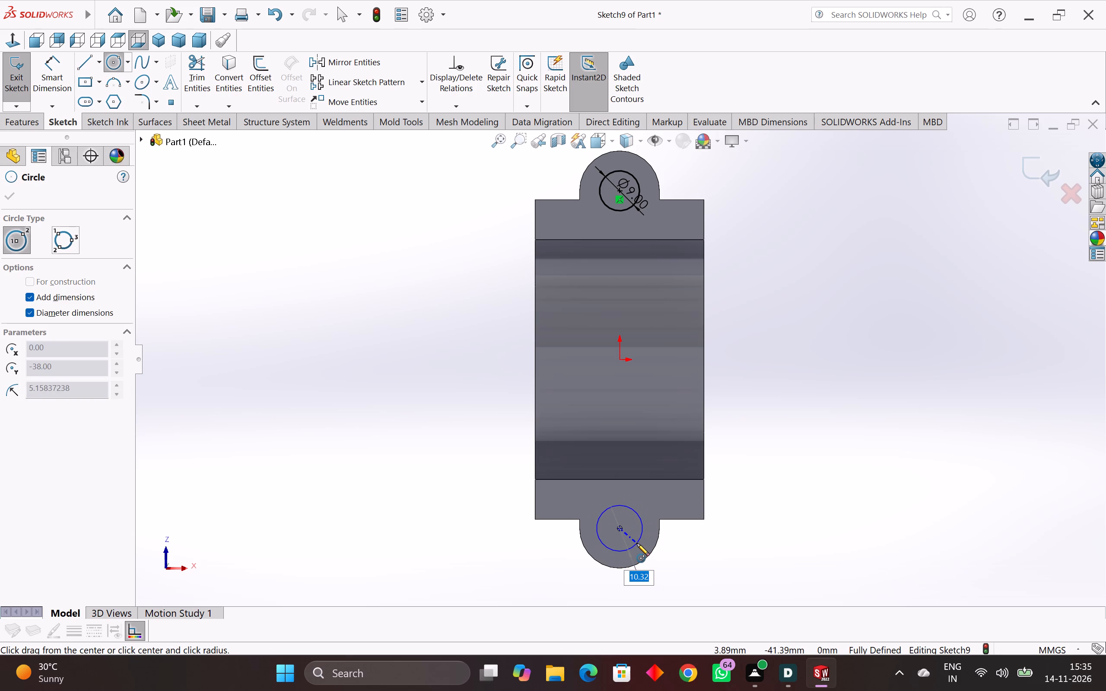
pyautogui.press('9')
pyautogui.press('Return')
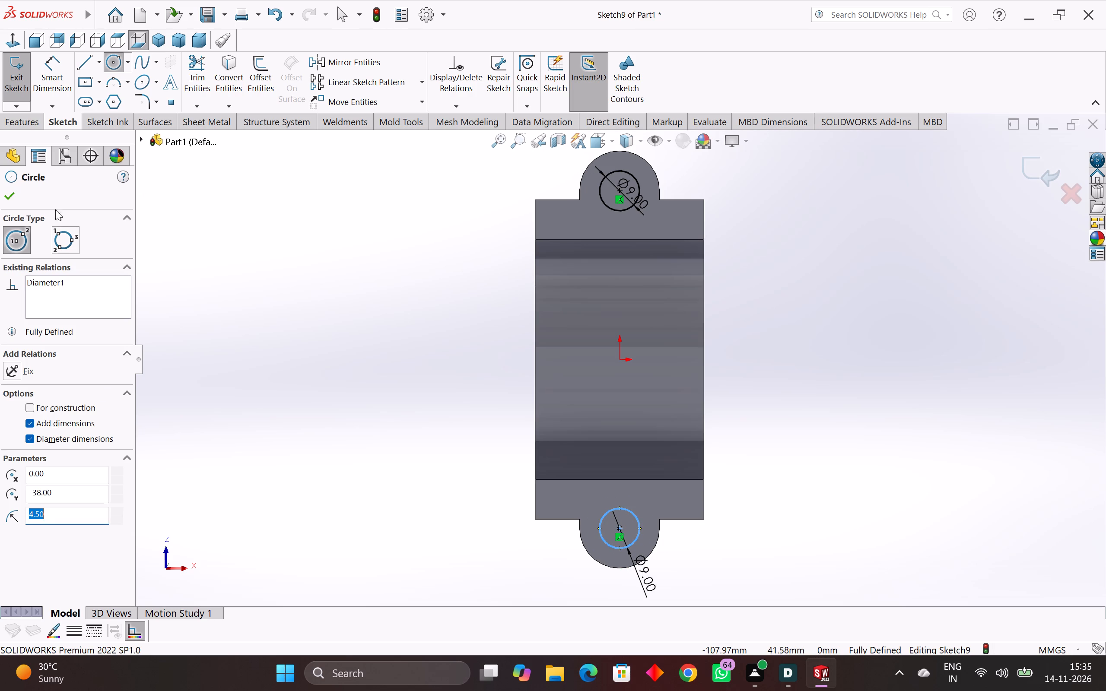
pyautogui.click(11, 197)
pyautogui.click(741, 161)
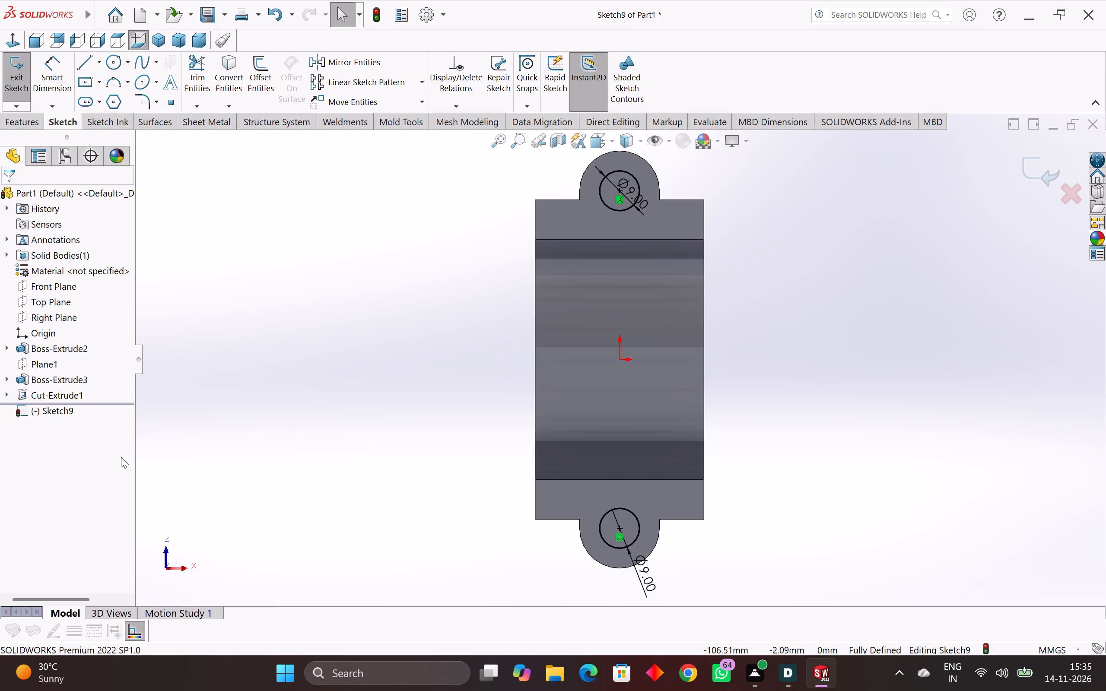
# Cut-extrude the two 9 mm circles Through All along the block's height.
pyautogui.click(27, 125)
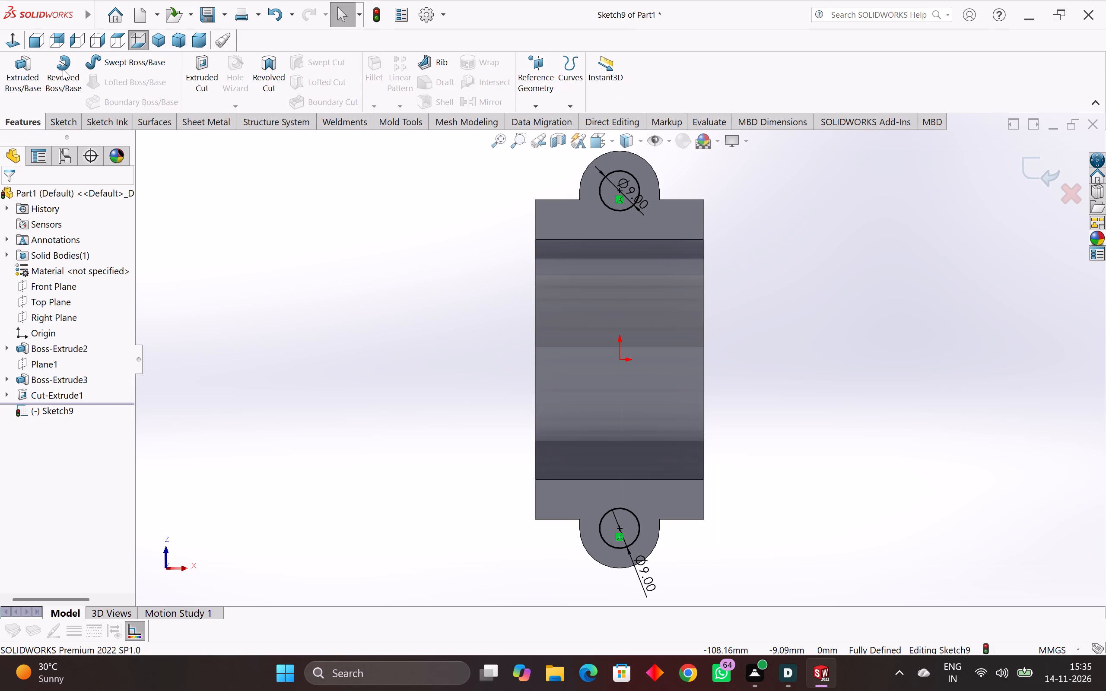
pyautogui.click(200, 74)
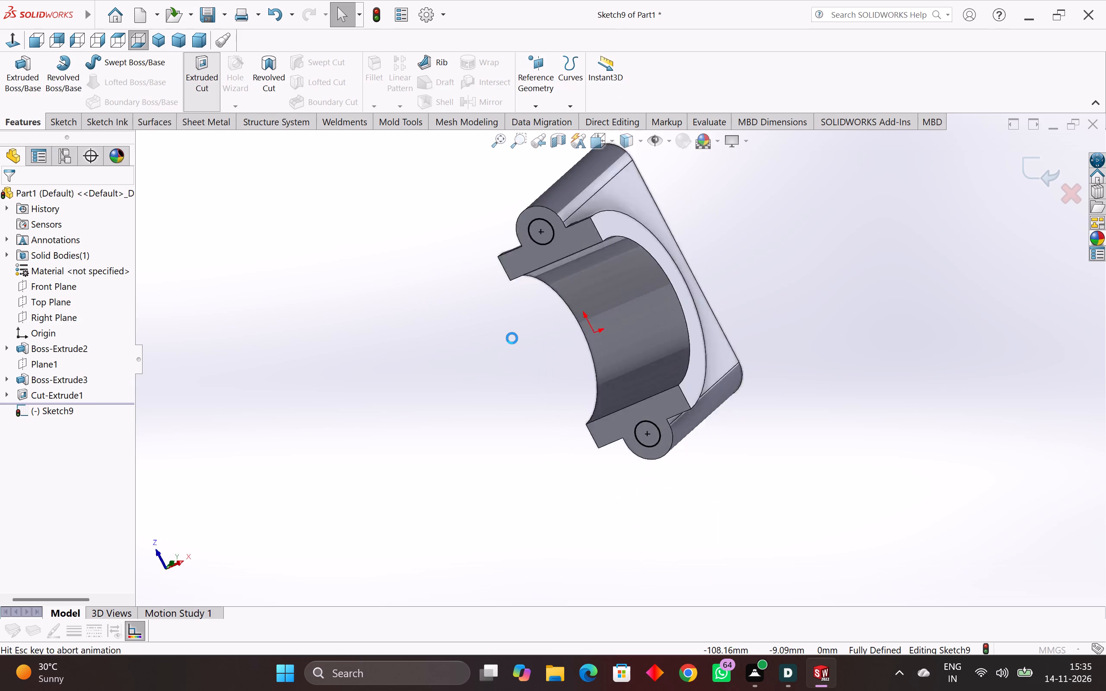
pyautogui.click(93, 269)
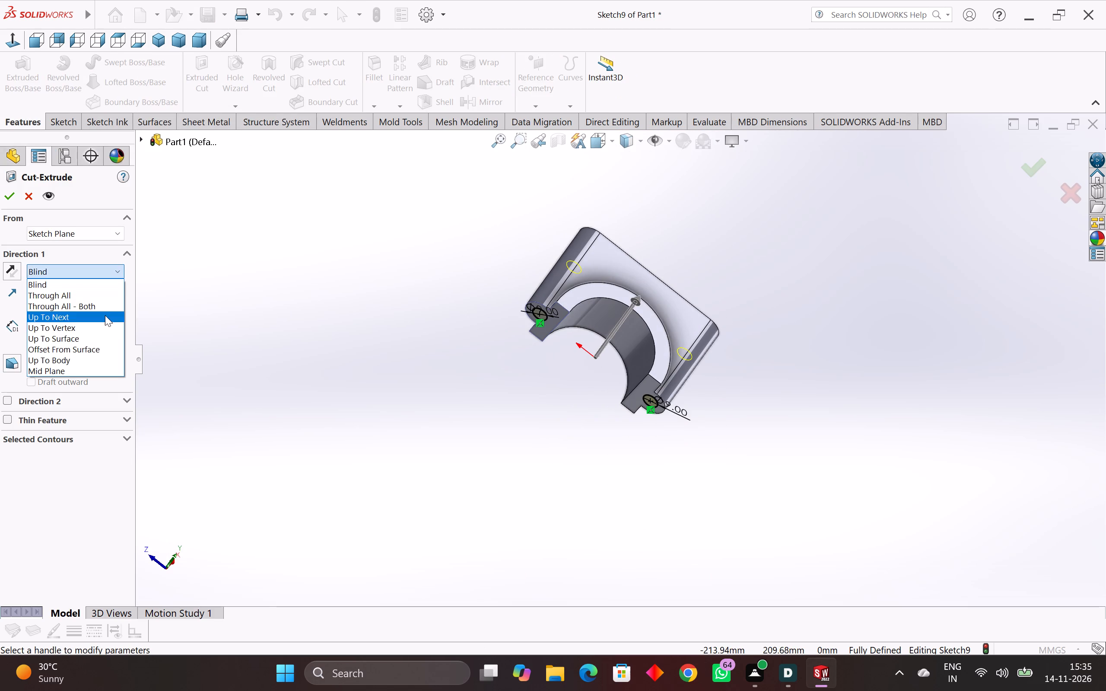
pyautogui.click(84, 295)
pyautogui.moveTo(515, 302); pyautogui.dragTo(370, 452, button='middle')
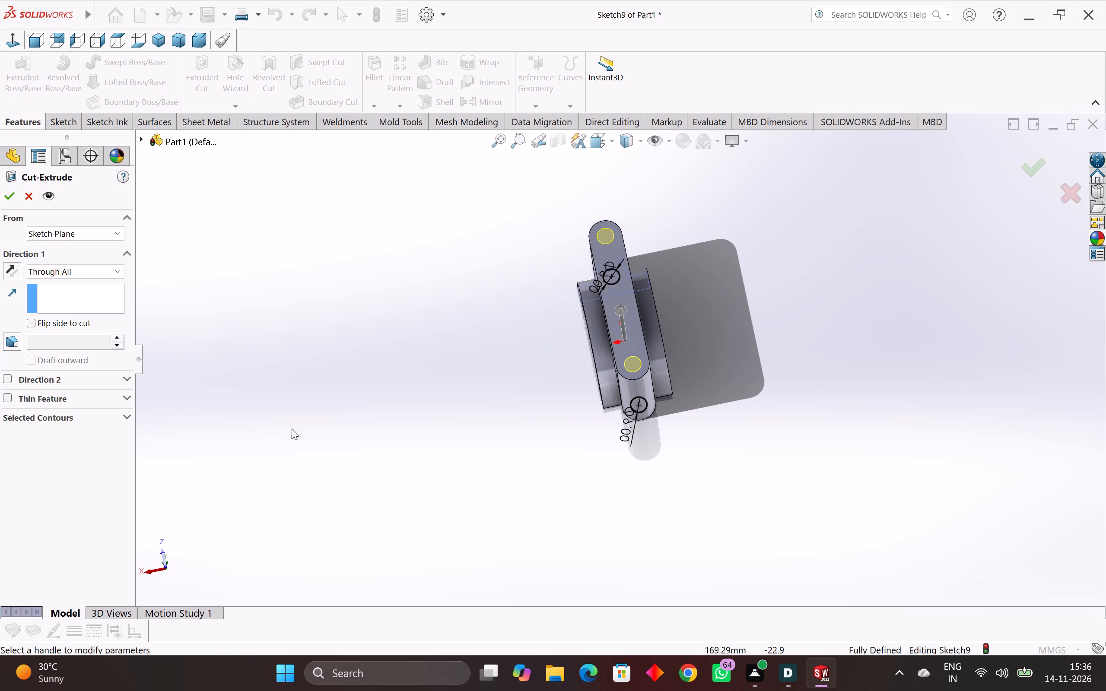
pyautogui.click(7, 205)
# Examine the two through holes, the bore and the flat split face from several angles.
pyautogui.moveTo(469, 302); pyautogui.dragTo(483, 304, button='middle')
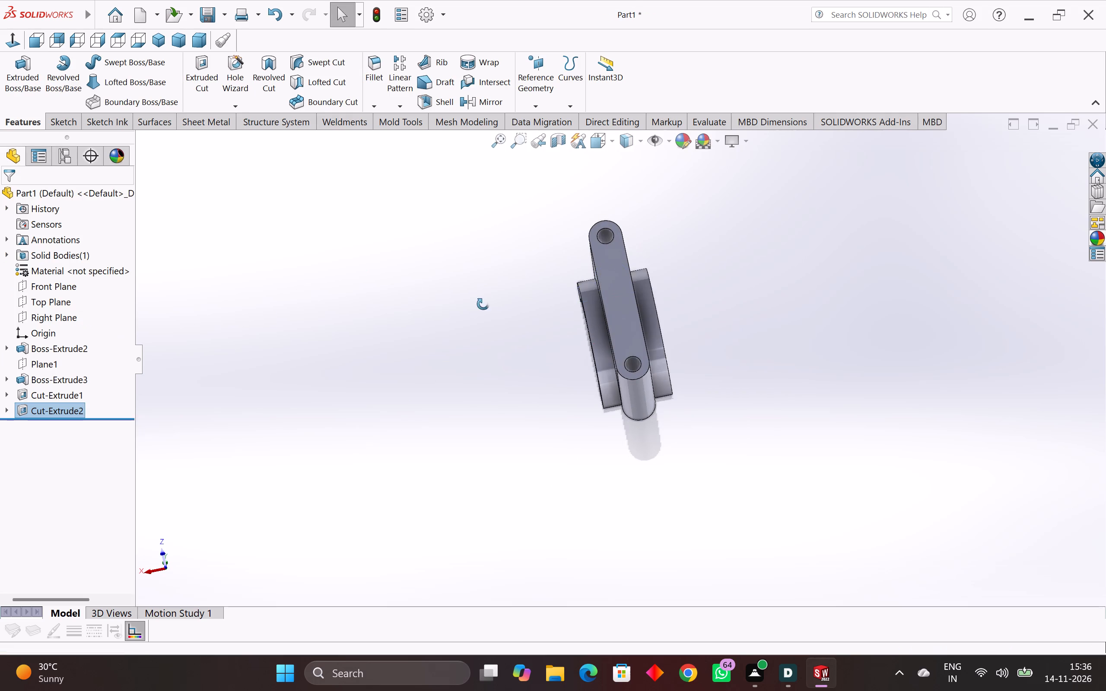
pyautogui.moveTo(483, 304); pyautogui.dragTo(687, 352, button='middle')
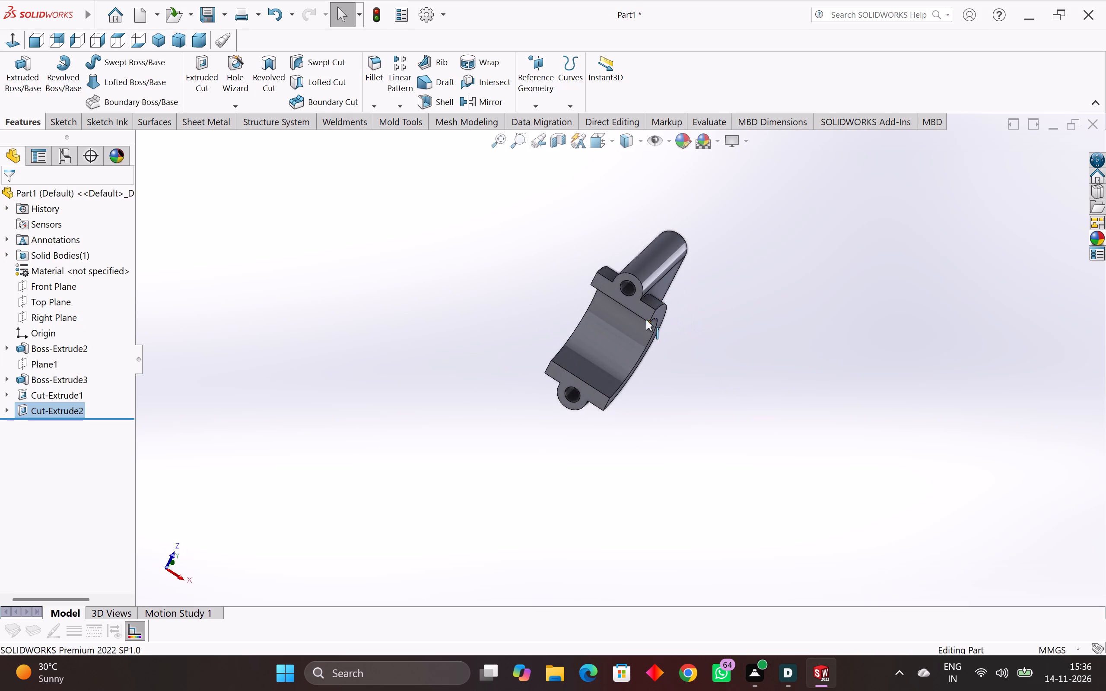
pyautogui.scroll(5, 618, 280)
pyautogui.moveTo(618, 280); pyautogui.dragTo(667, 249, button='middle')
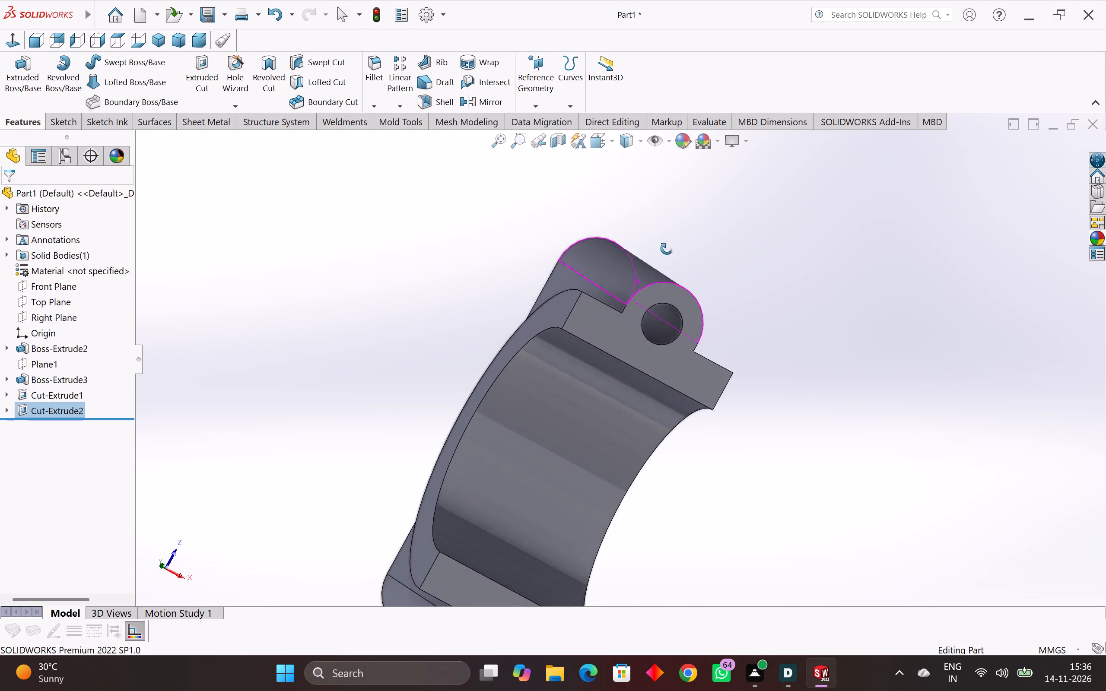
pyautogui.moveTo(667, 249); pyautogui.dragTo(662, 258, button='middle')
pyautogui.scroll(-4, 661, 263)
pyautogui.moveTo(590, 502); pyautogui.dragTo(585, 449, button='middle')
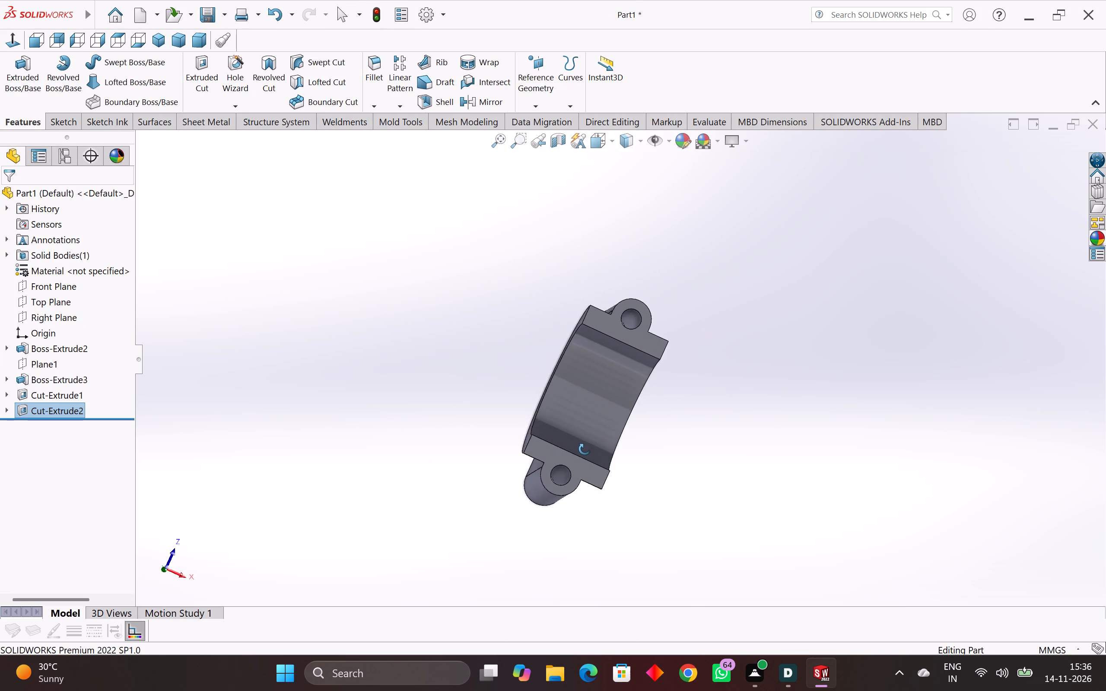
pyautogui.moveTo(585, 449); pyautogui.dragTo(568, 478, button='middle')
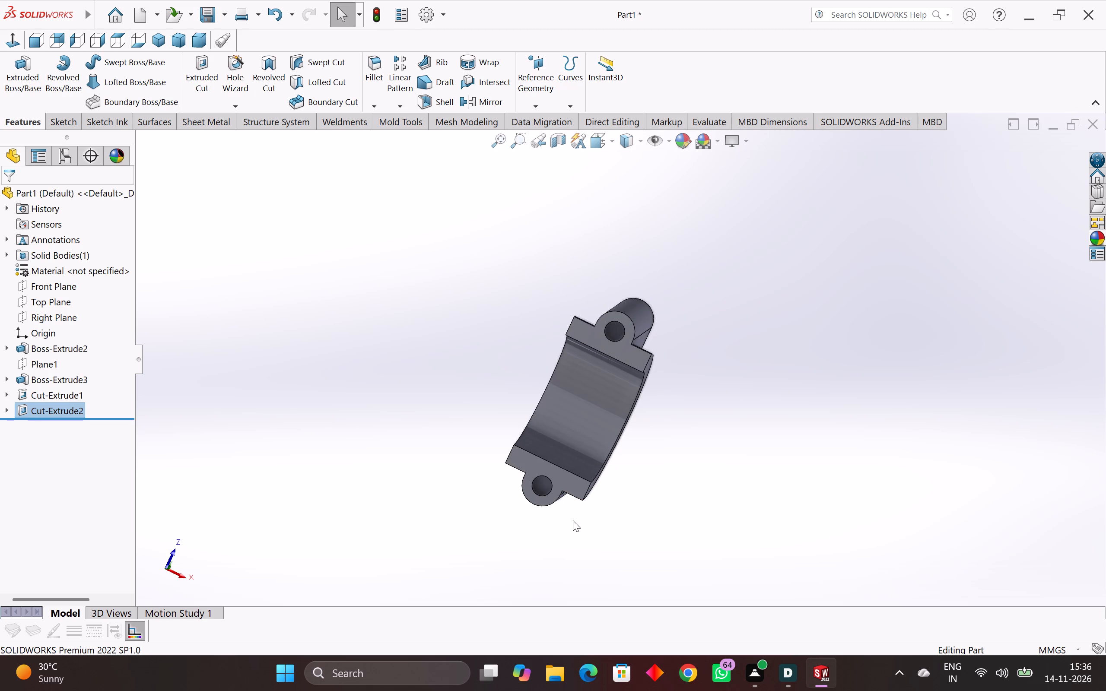
pyautogui.moveTo(585, 532); pyautogui.dragTo(606, 524, button='middle')
pyautogui.scroll(3, 588, 502)
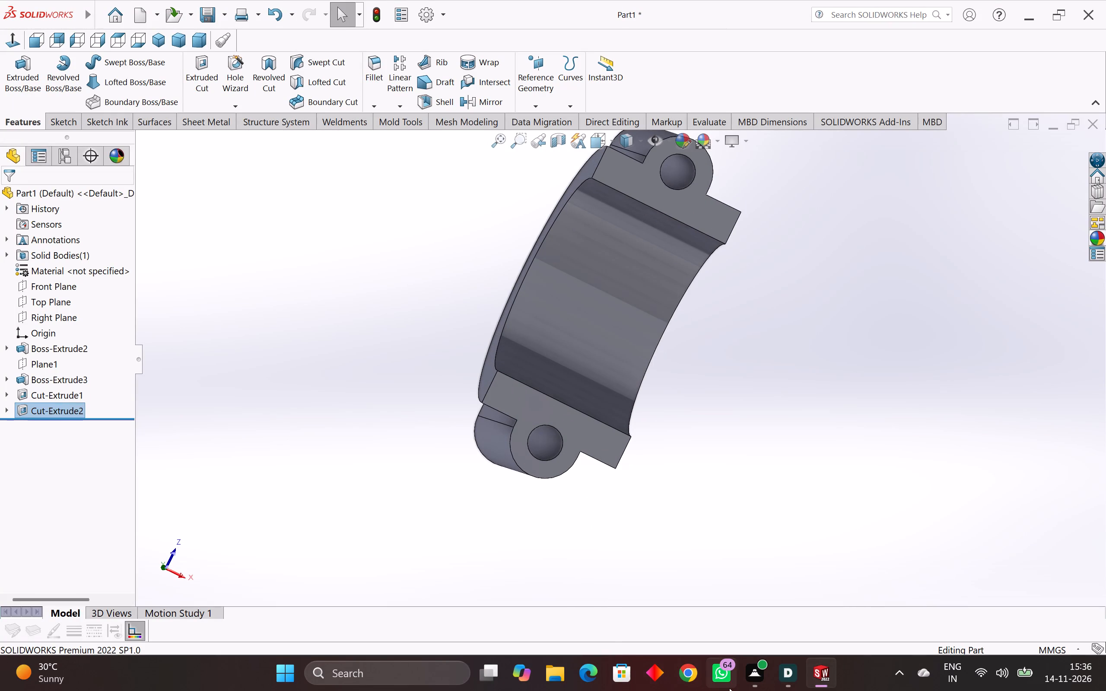
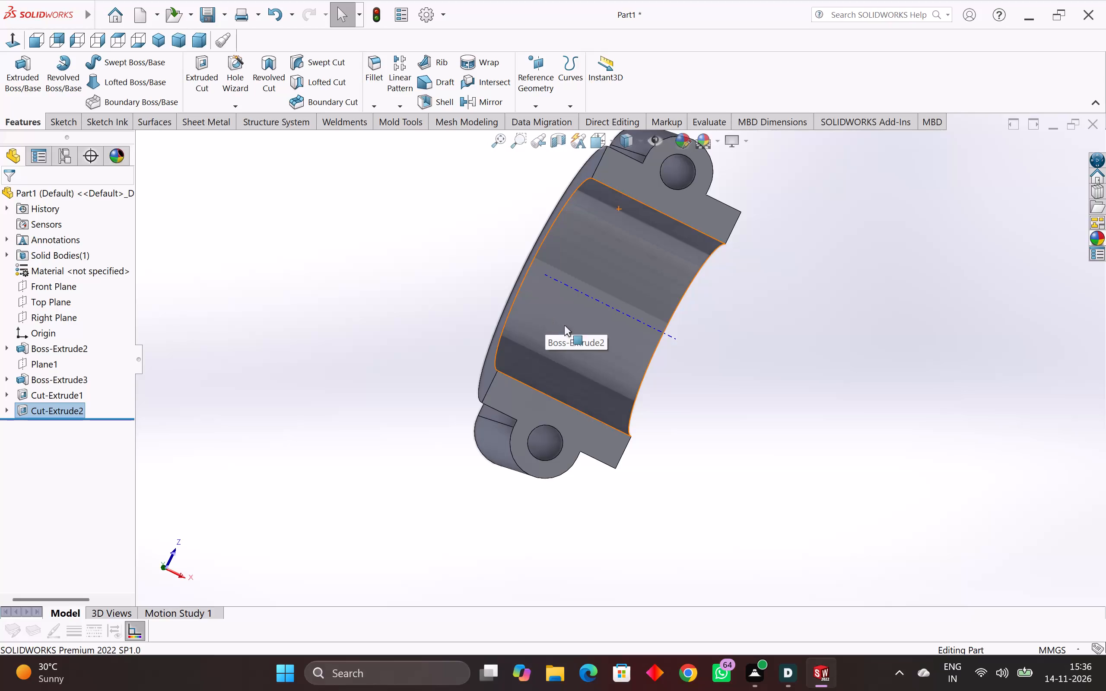
# On the Right Plane, sketch a closed triangle at the block's upper +Z corner, with legs about 18.4 mm horizontal and 19.4 mm vertical.
pyautogui.scroll(-2, 623, 361)
pyautogui.moveTo(611, 355); pyautogui.dragTo(589, 383, button='middle')
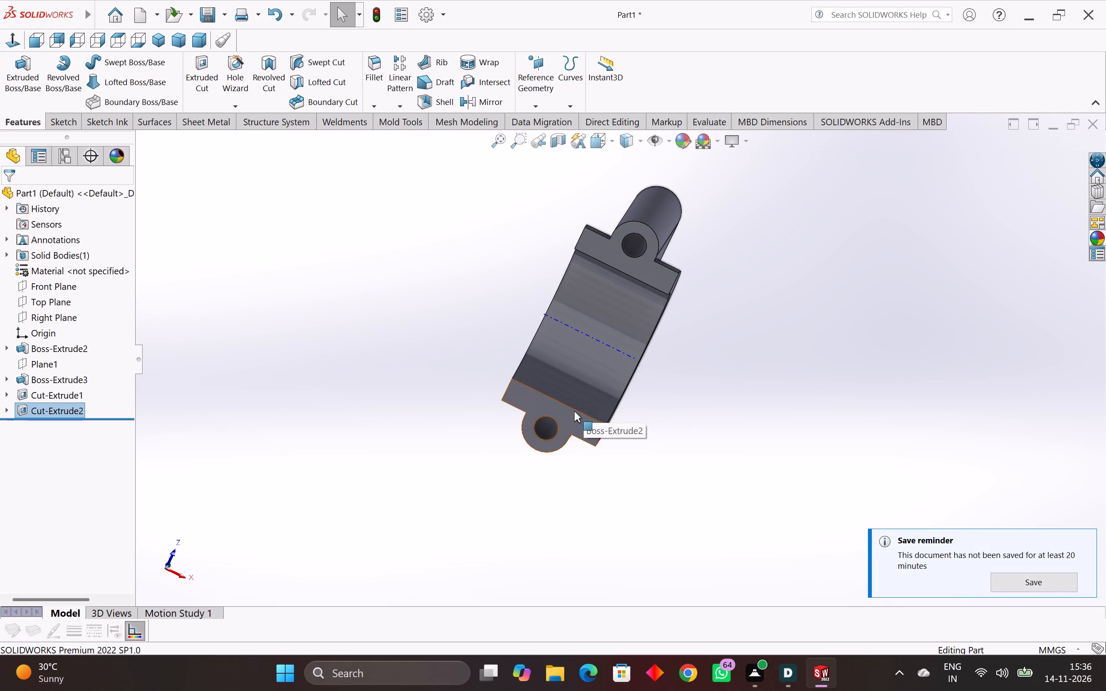
pyautogui.moveTo(538, 427); pyautogui.dragTo(629, 439, button='middle')
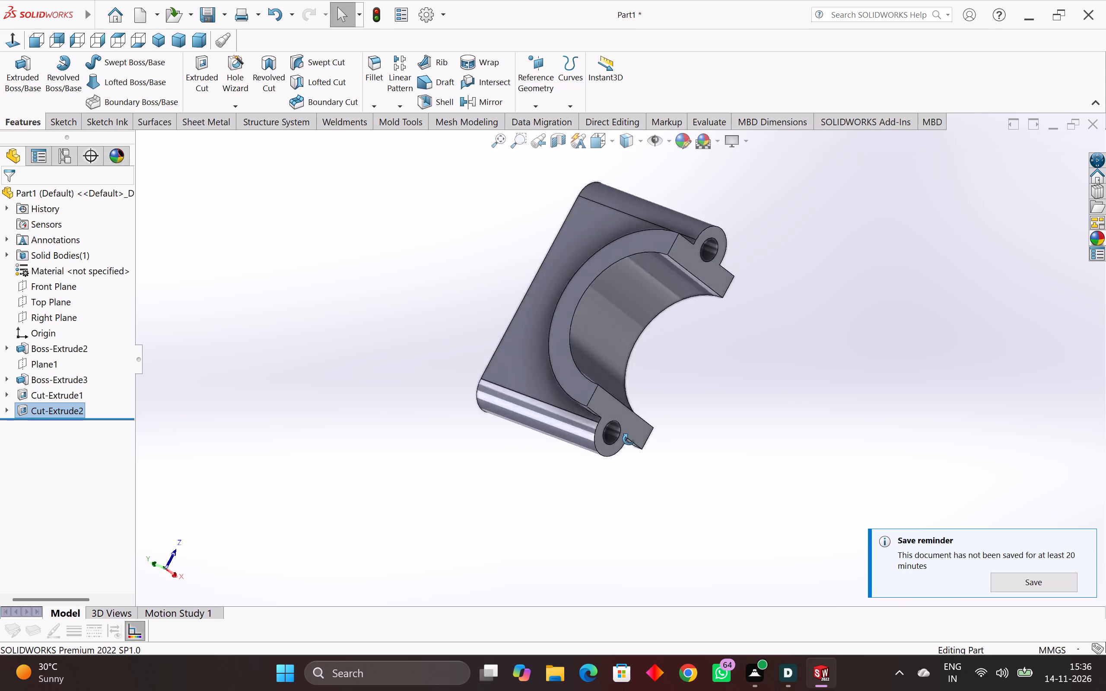
pyautogui.moveTo(629, 439); pyautogui.dragTo(581, 555, button='middle')
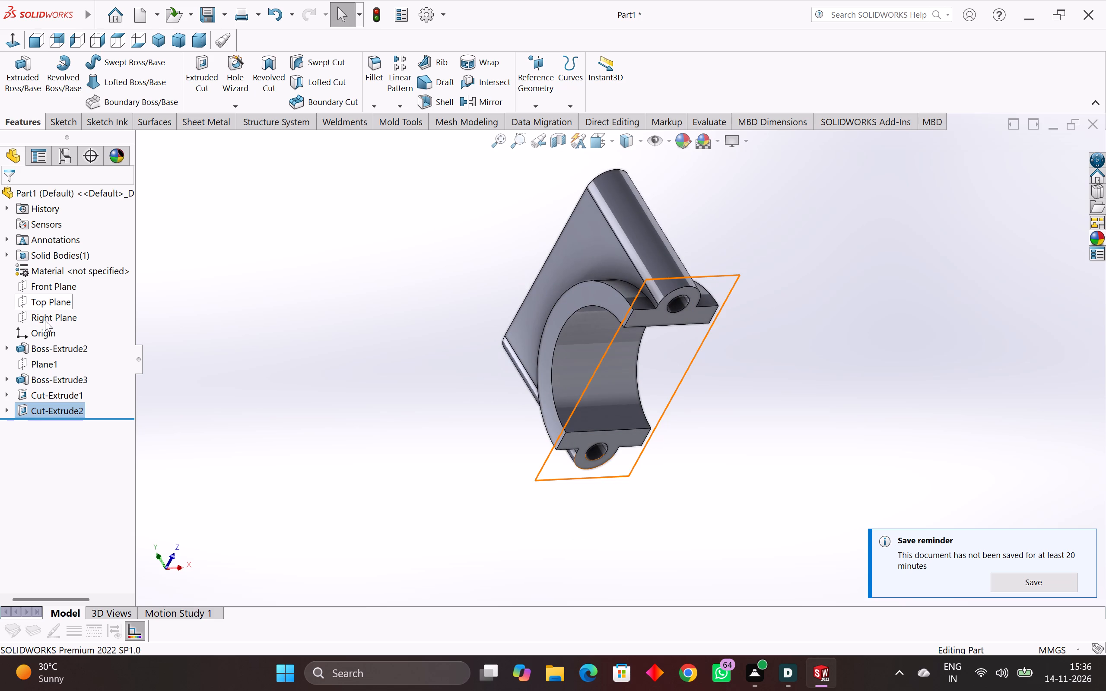
pyautogui.click(45, 320)
pyautogui.click(54, 304)
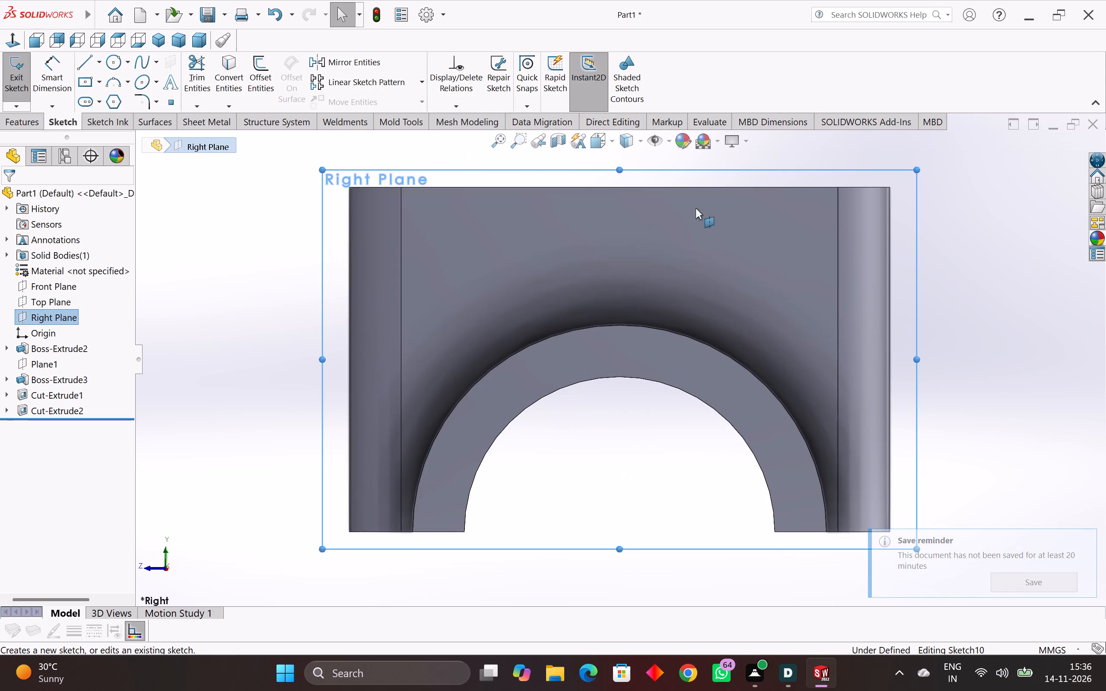
pyautogui.click(958, 181)
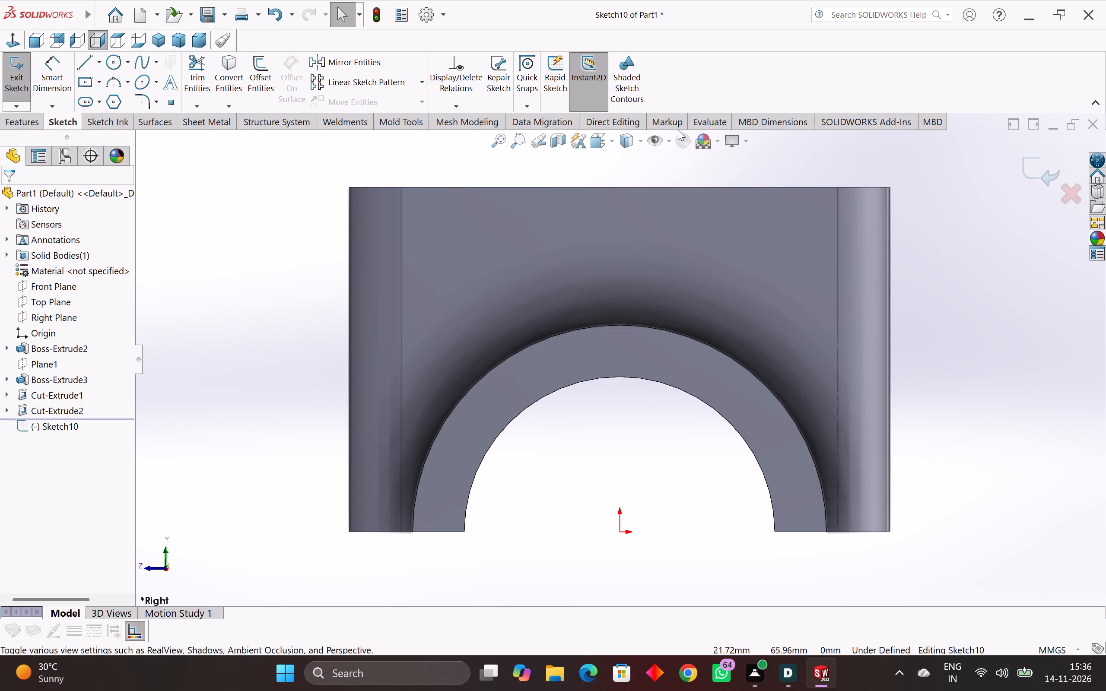
pyautogui.click(83, 57)
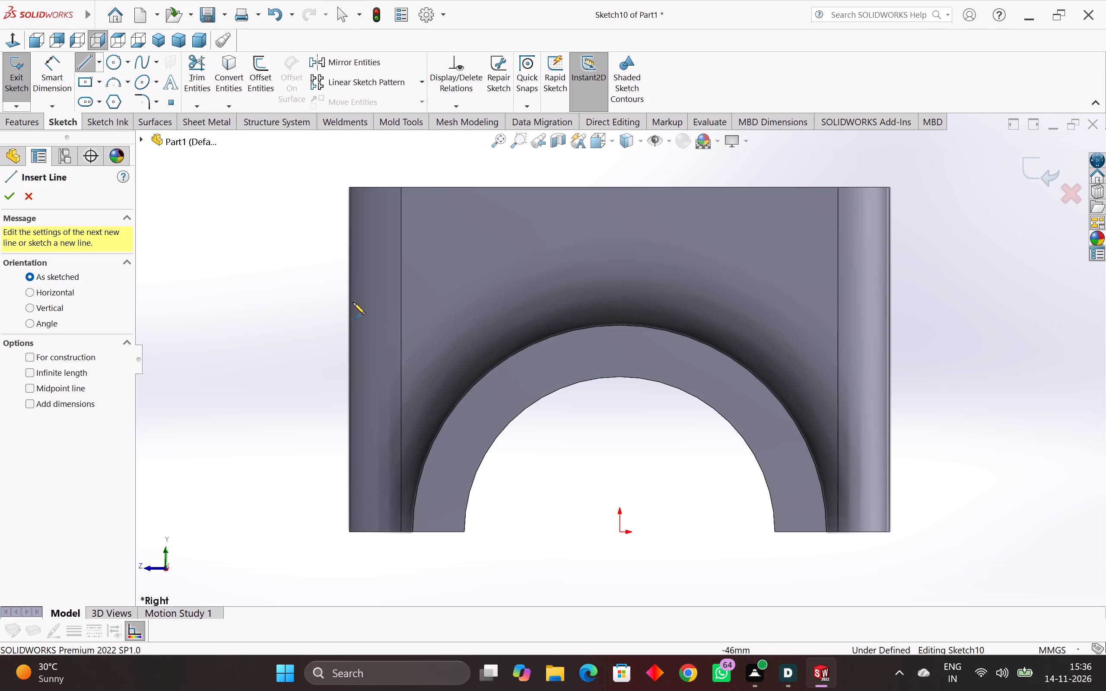
pyautogui.click(350, 299)
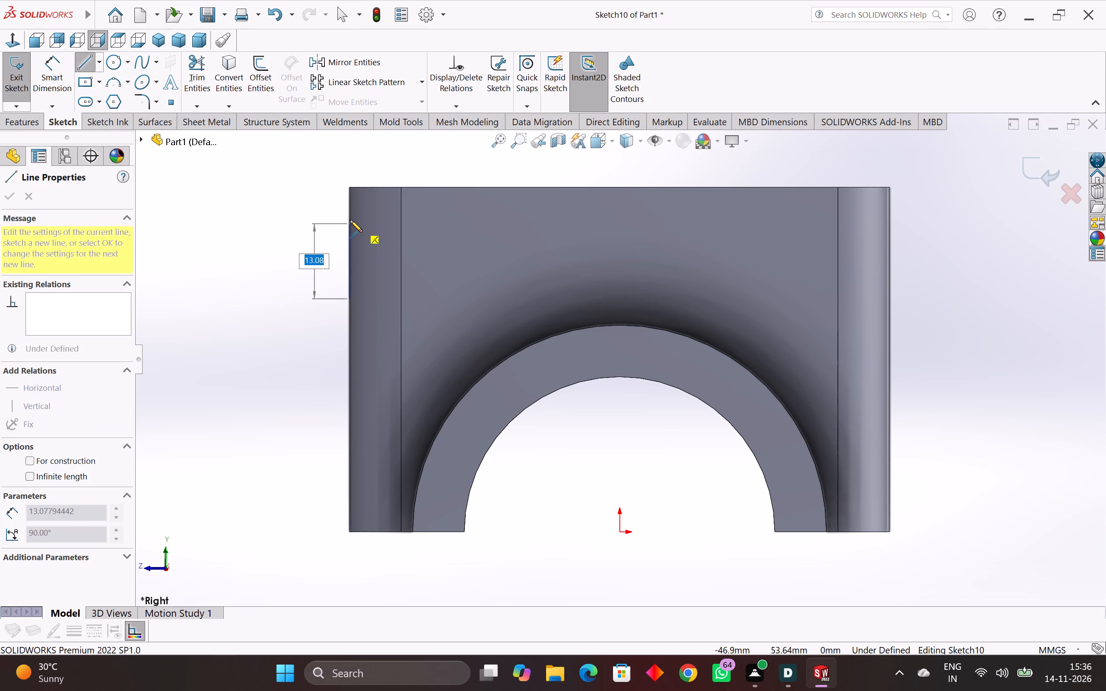
pyautogui.click(350, 188)
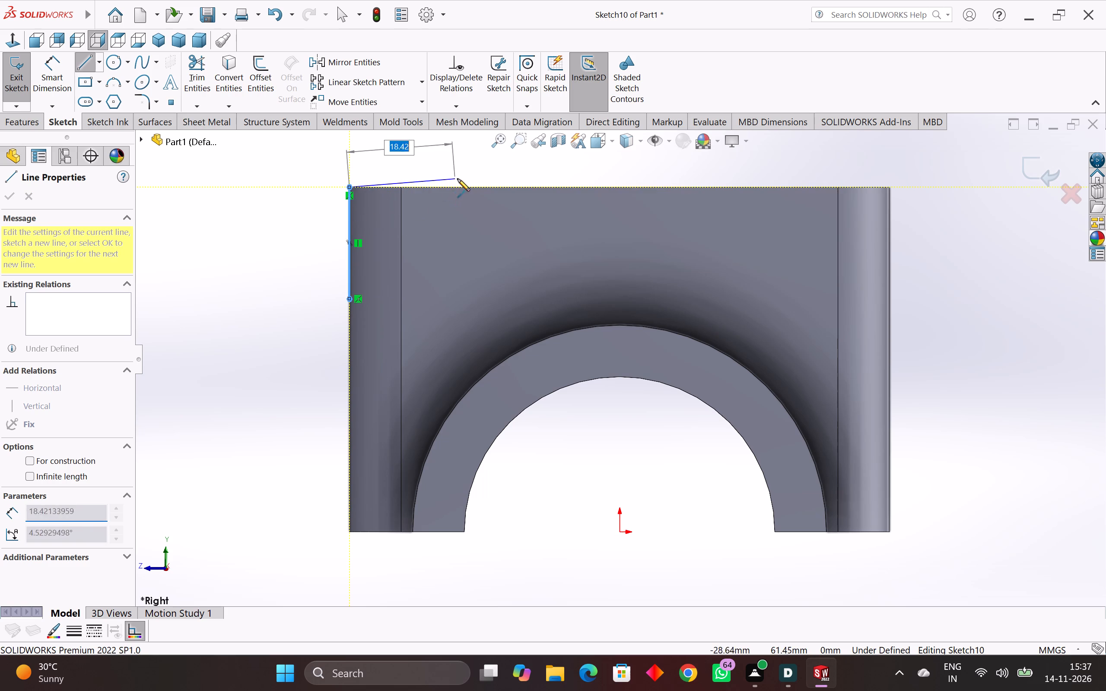
pyautogui.click(455, 187)
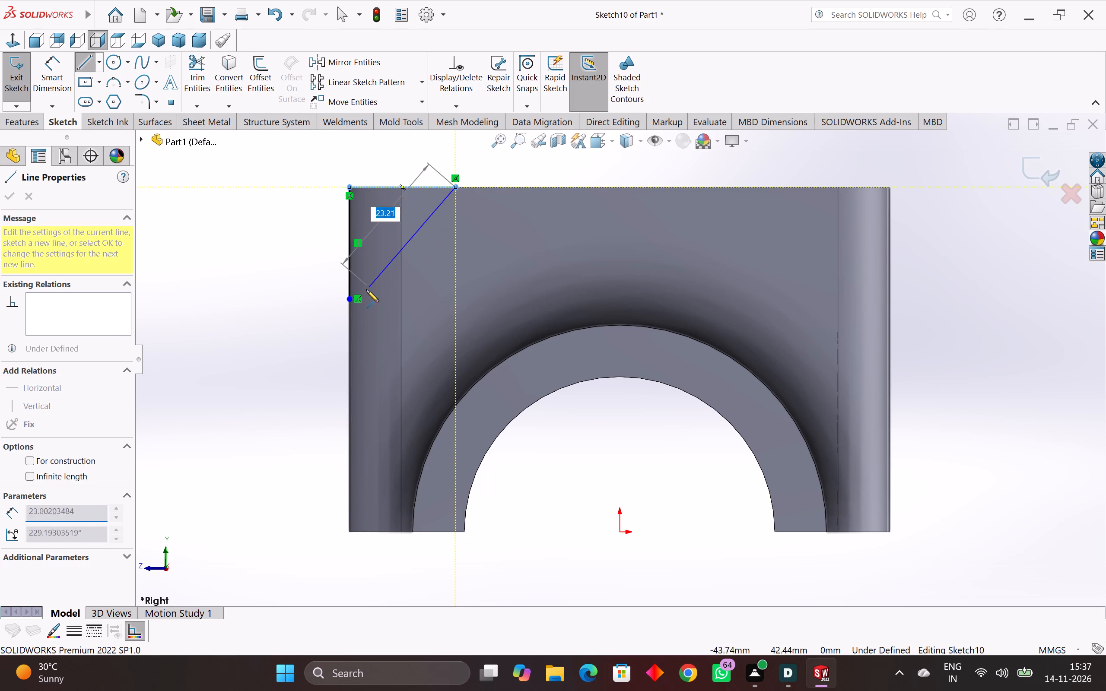
pyautogui.click(349, 298)
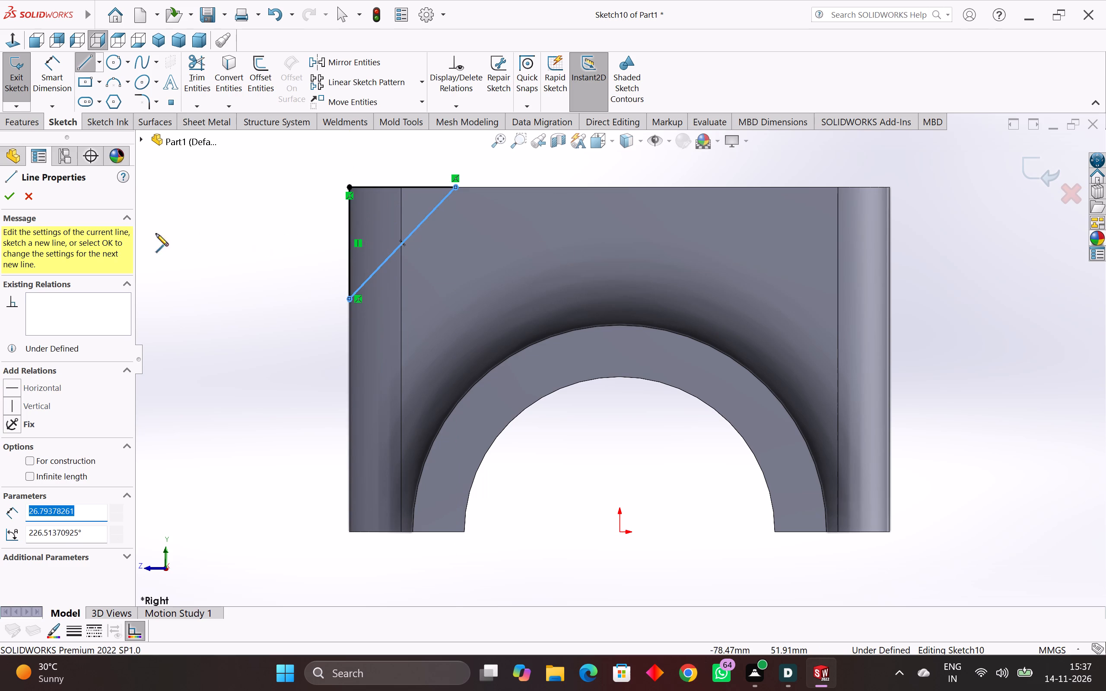
pyautogui.click(7, 201)
pyautogui.click(258, 247)
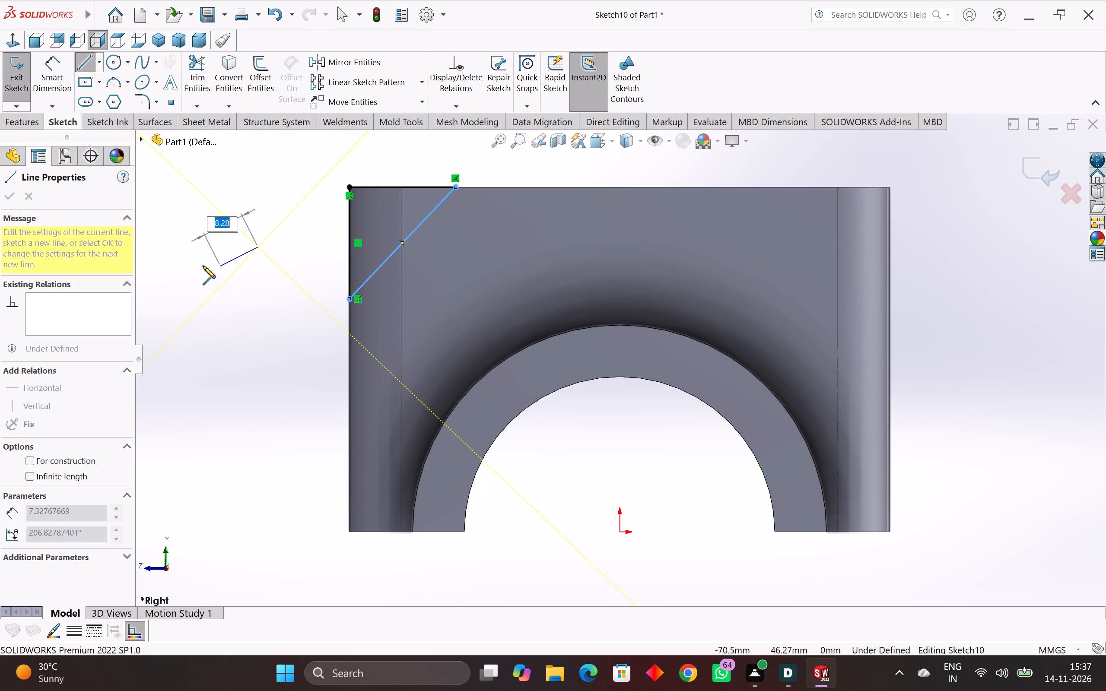
pyautogui.rightClick(192, 187)
pyautogui.click(220, 200)
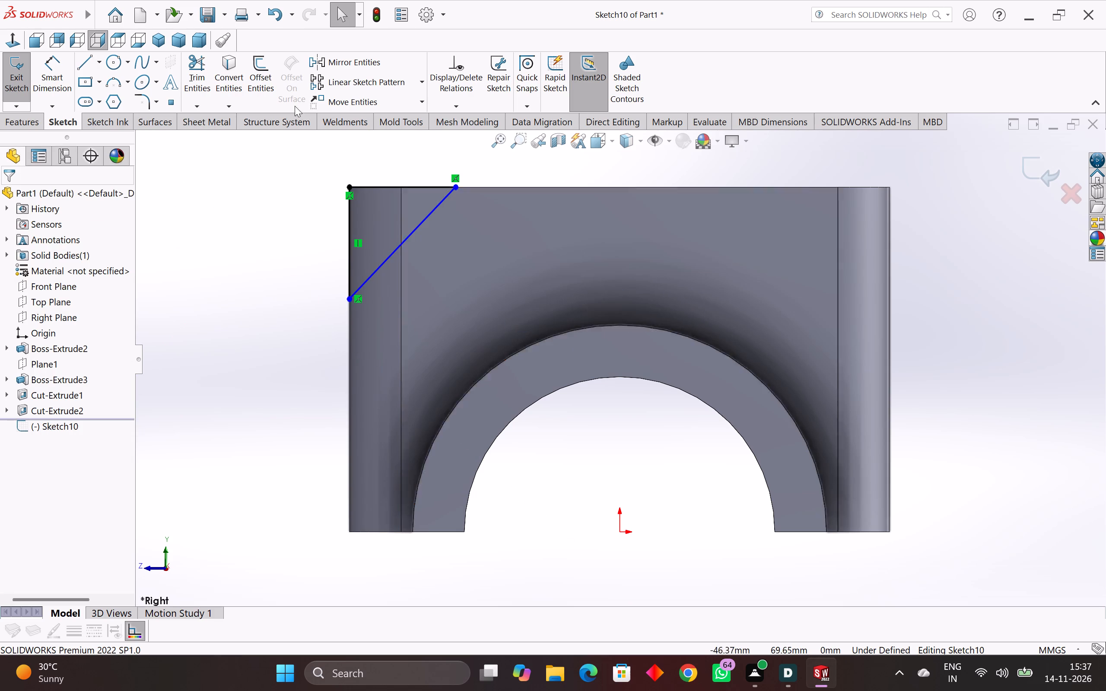
# Draw a 27 mm vertical centreline from the origin up to the top of the bore arc.
pyautogui.click(95, 65)
pyautogui.click(124, 101)
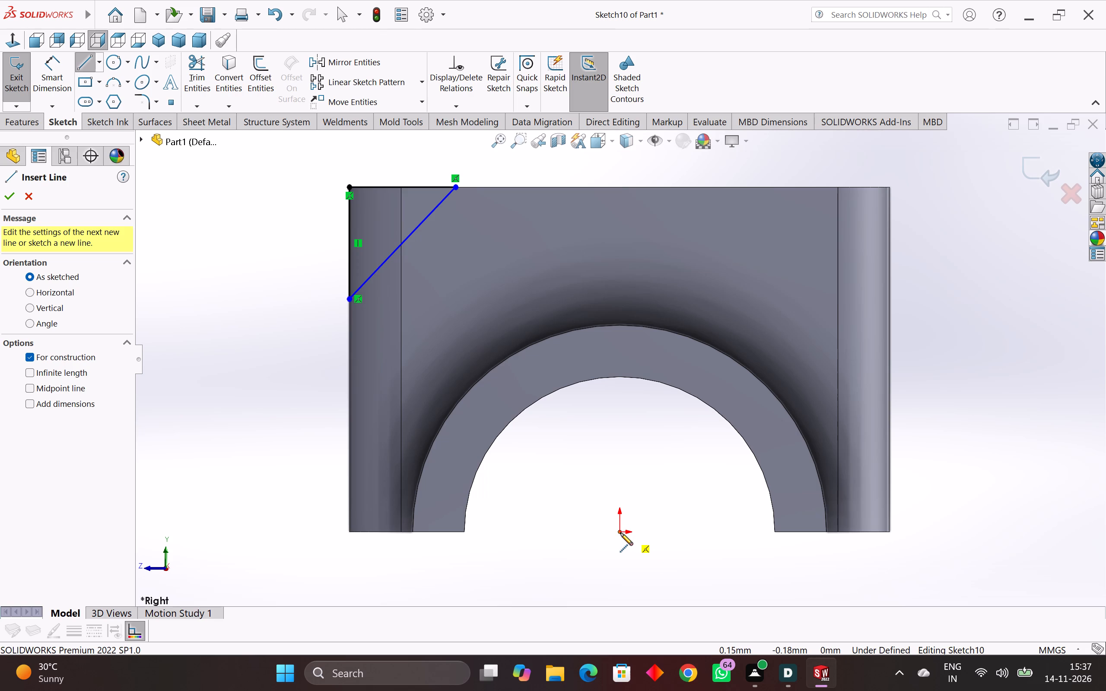
pyautogui.click(620, 533)
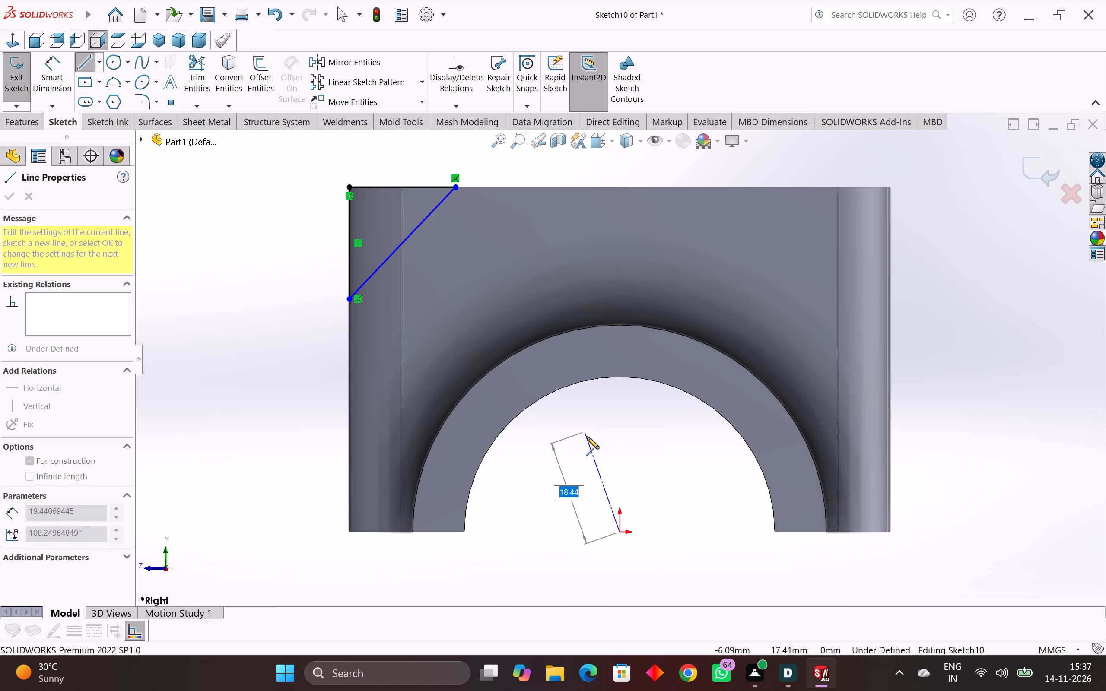
pyautogui.click(620, 378)
pyautogui.rightClick(747, 582)
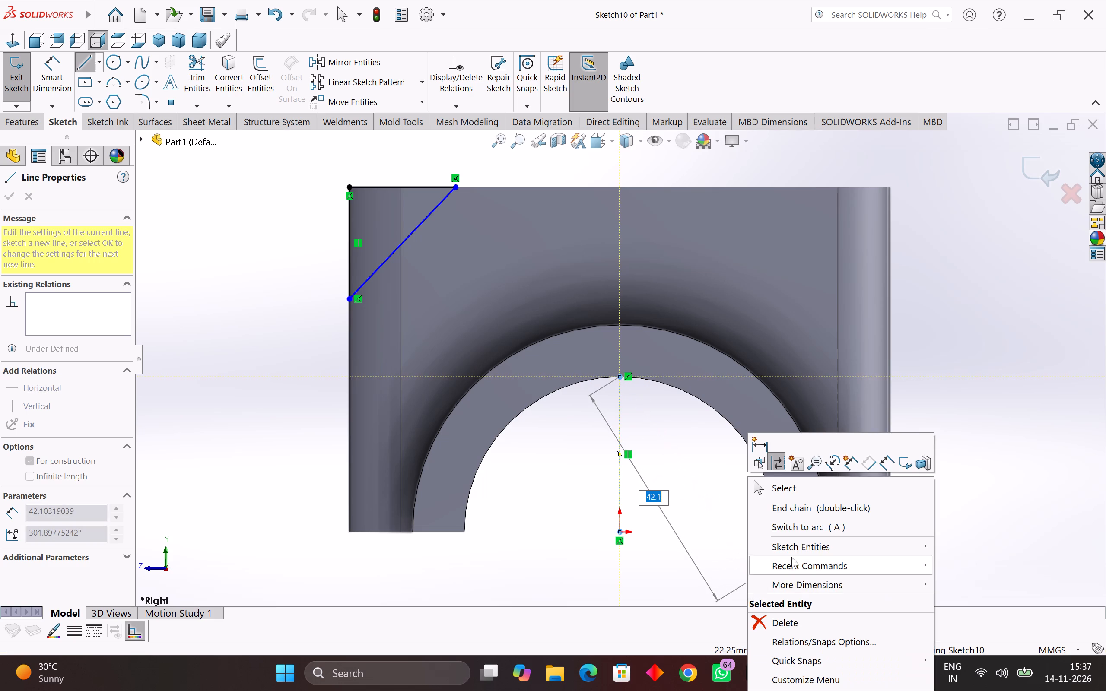
pyautogui.click(810, 490)
pyautogui.click(675, 499)
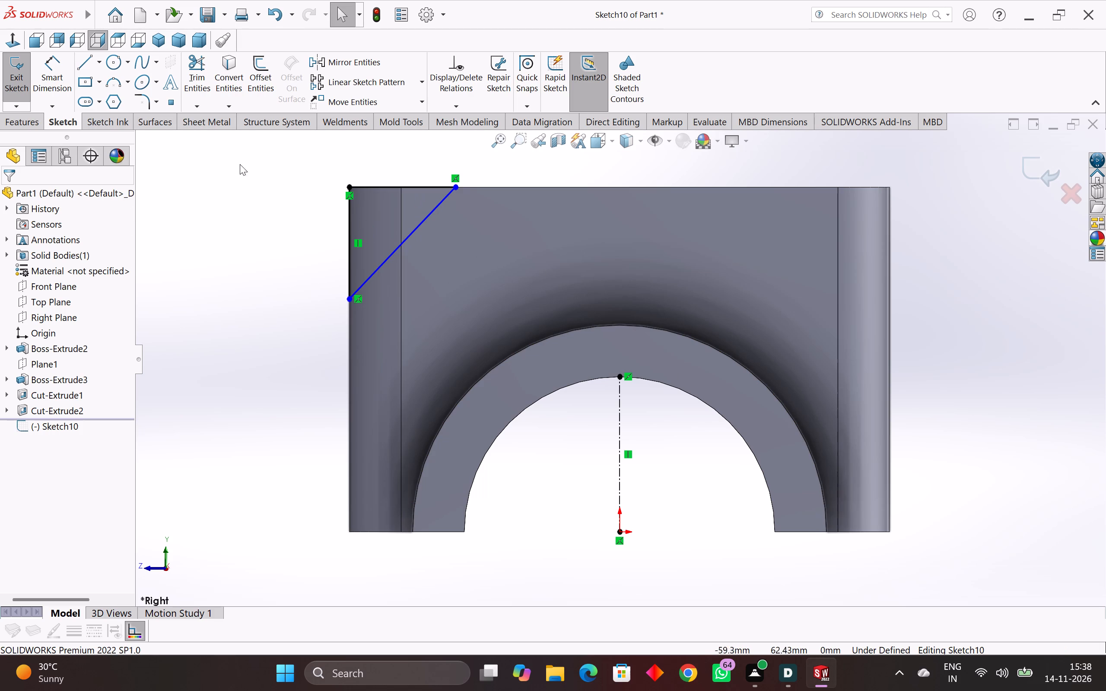
# Dimension the corner triangle's horizontal leg to 25 mm and its vertical leg to 20 mm.
pyautogui.click(56, 67)
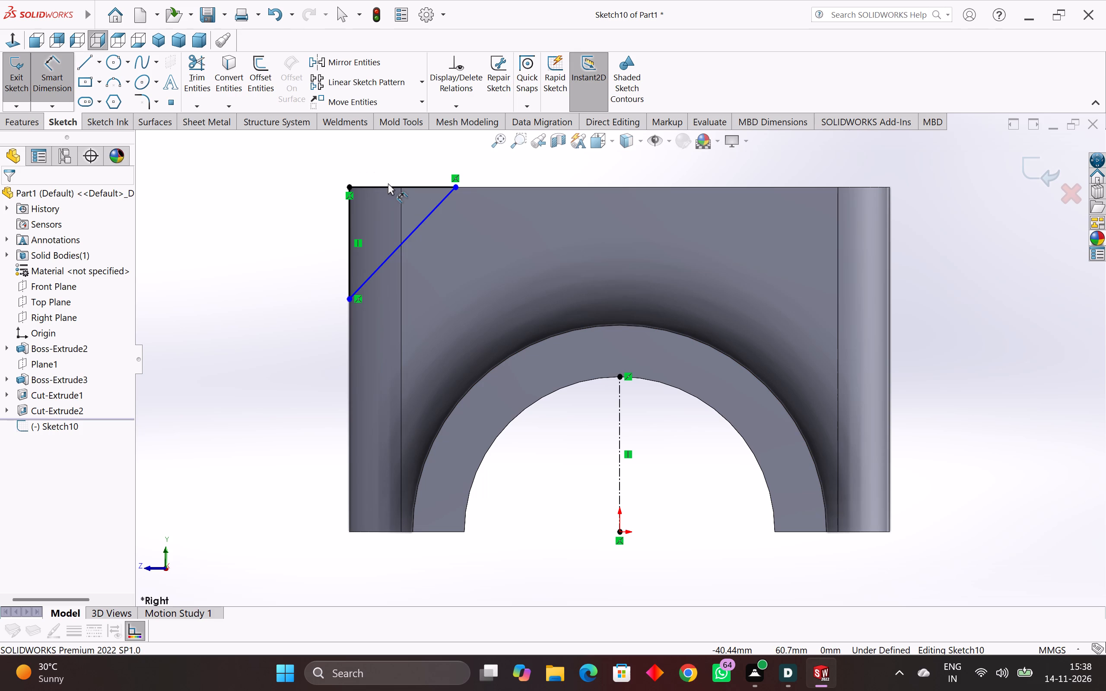
pyautogui.click(388, 187)
pyautogui.click(390, 157)
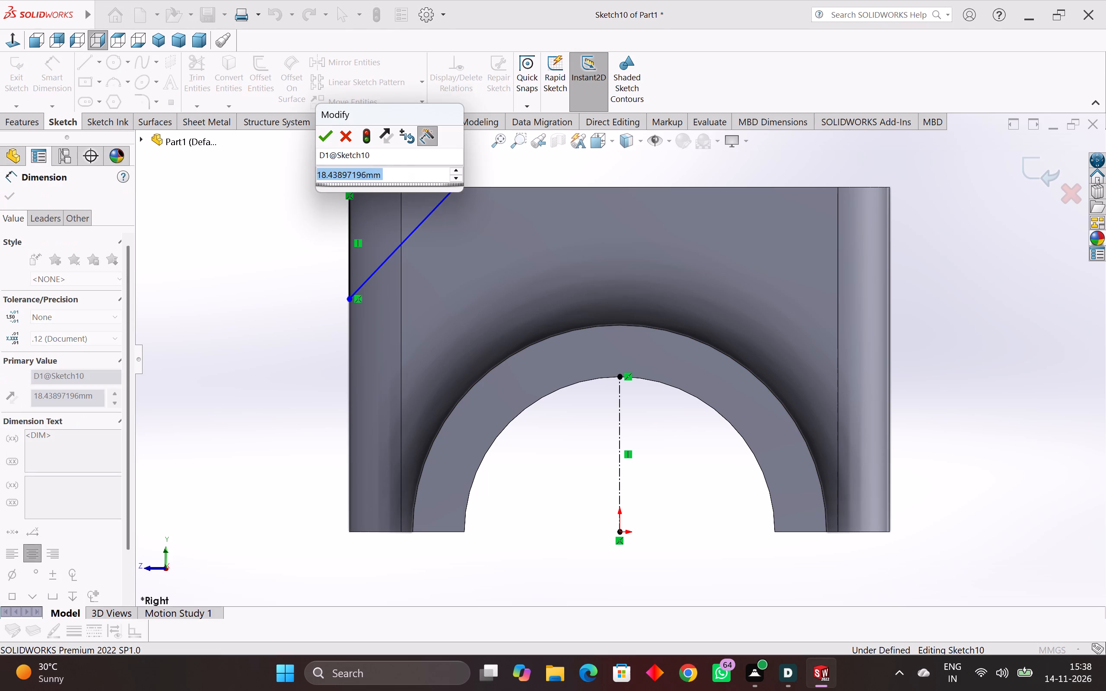
pyautogui.press('2')
pyautogui.press('5')
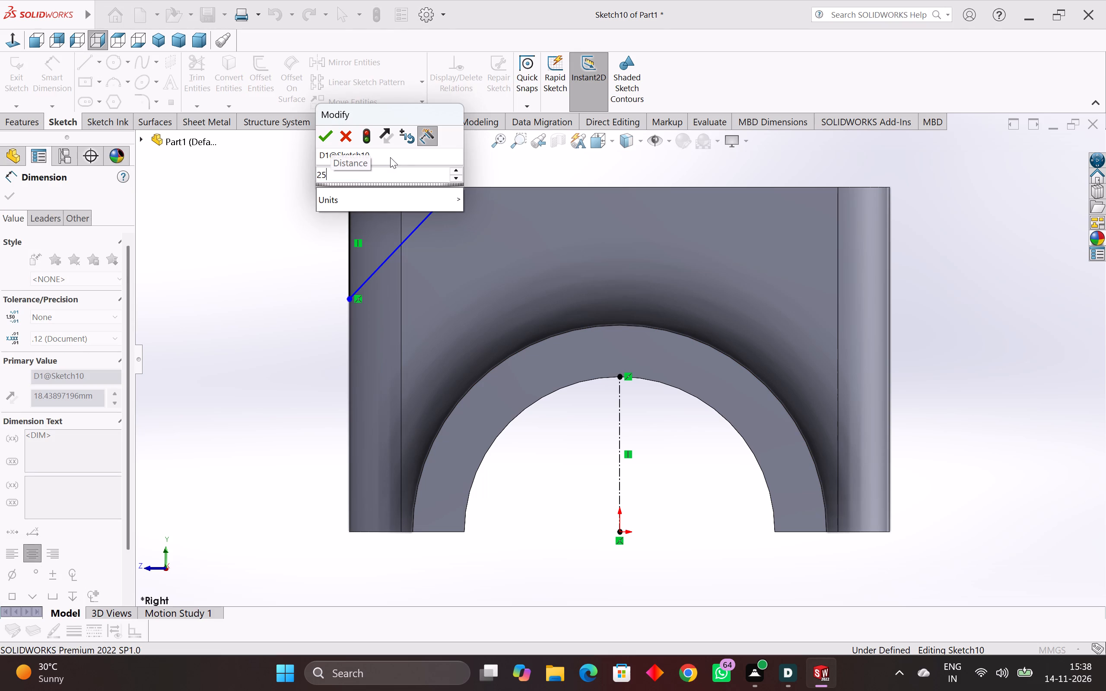
pyautogui.press('Return')
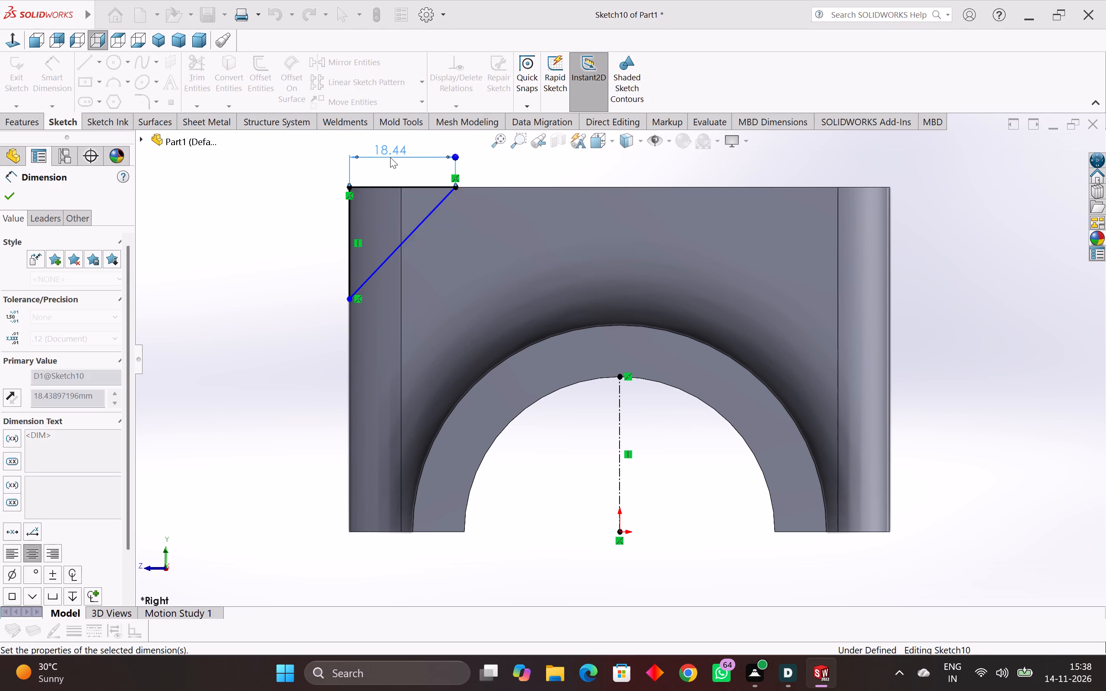
pyautogui.click(349, 219)
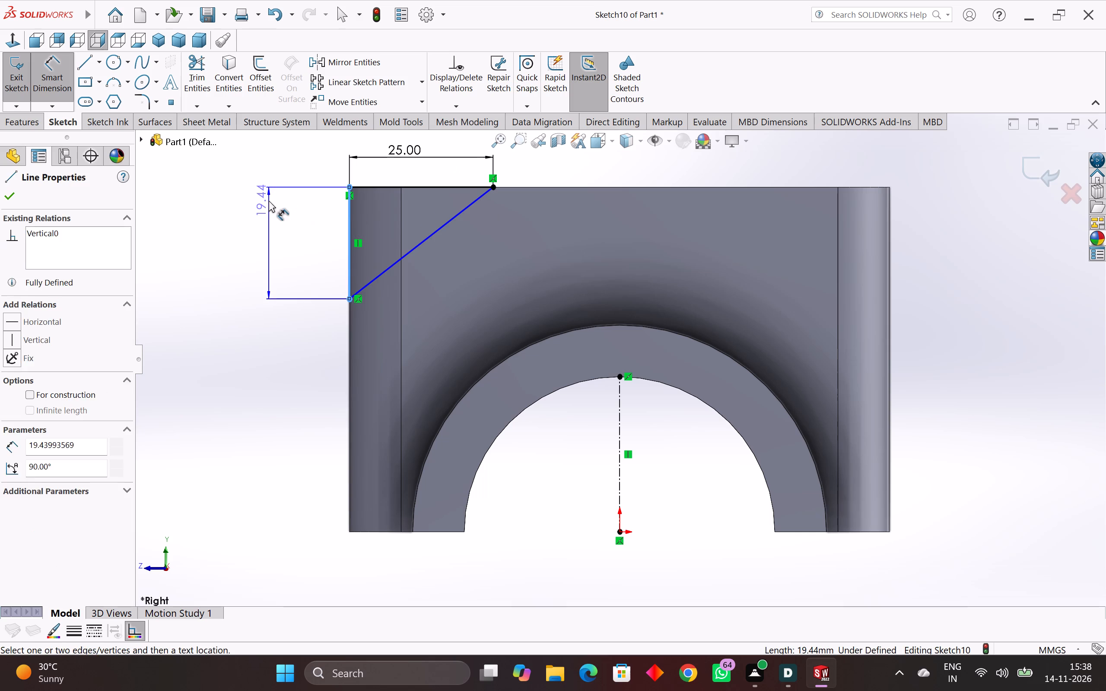
pyautogui.click(269, 200)
pyautogui.write('20')
pyautogui.press('Return')
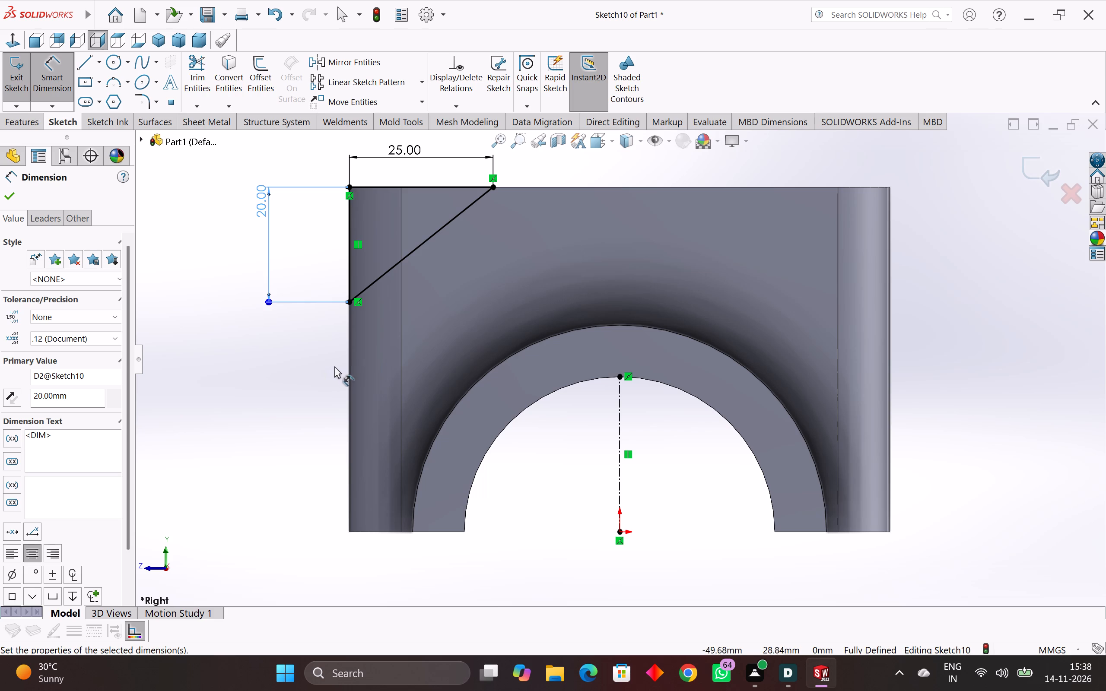
pyautogui.click(243, 377)
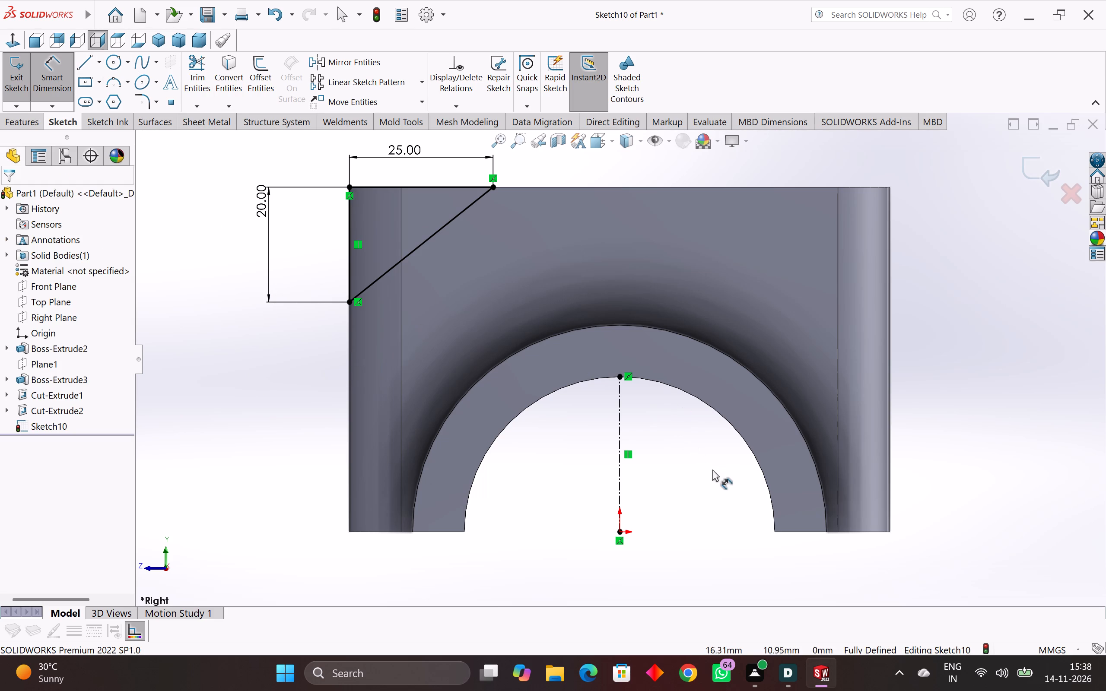
# Mirror the corner triangle about the vertical centreline onto the block's opposite upper corner.
pyautogui.scroll(-4, 694, 462)
pyautogui.moveTo(645, 225); pyautogui.dragTo(597, 386)
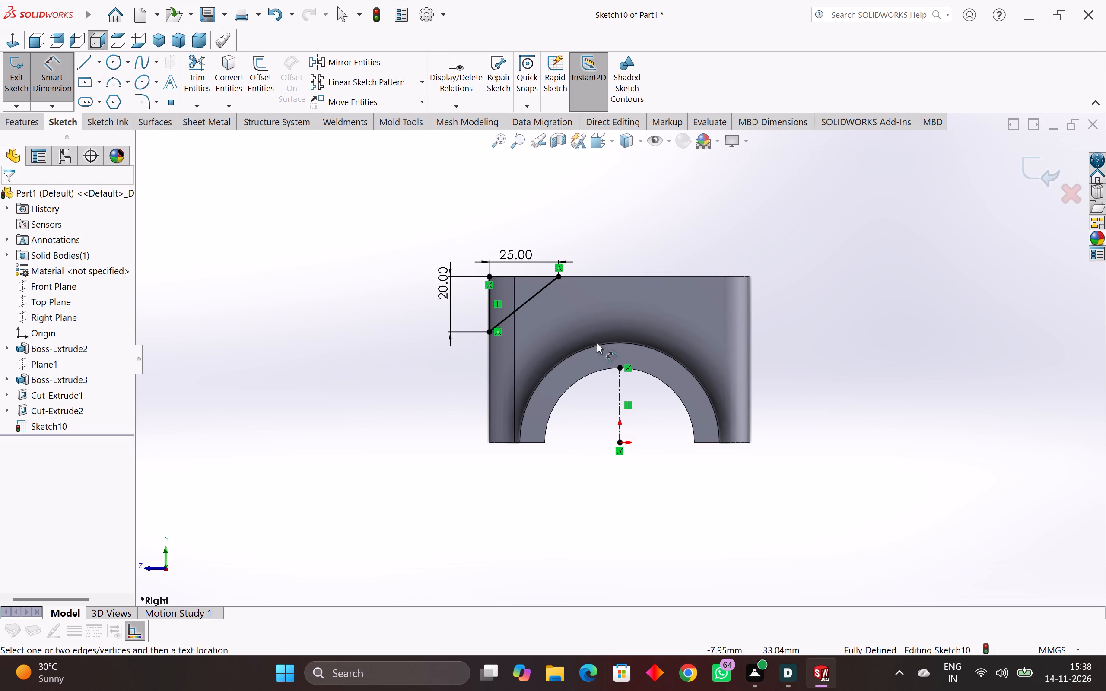
pyautogui.click(64, 85)
pyautogui.moveTo(680, 236); pyautogui.dragTo(573, 469)
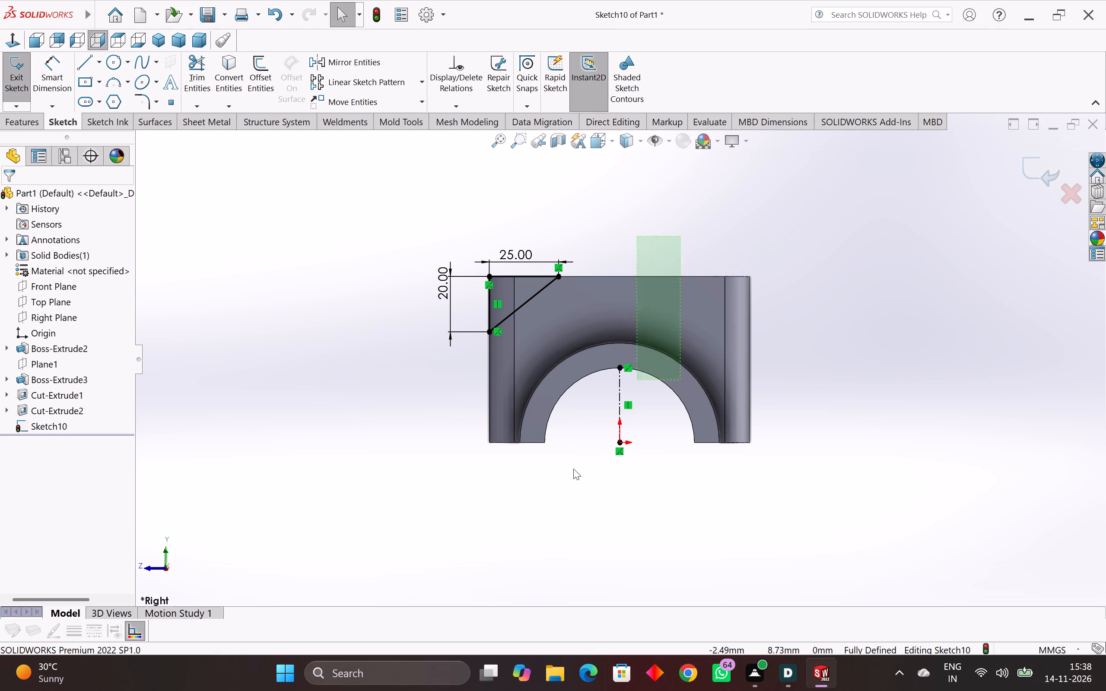
pyautogui.moveTo(573, 469); pyautogui.dragTo(431, 540)
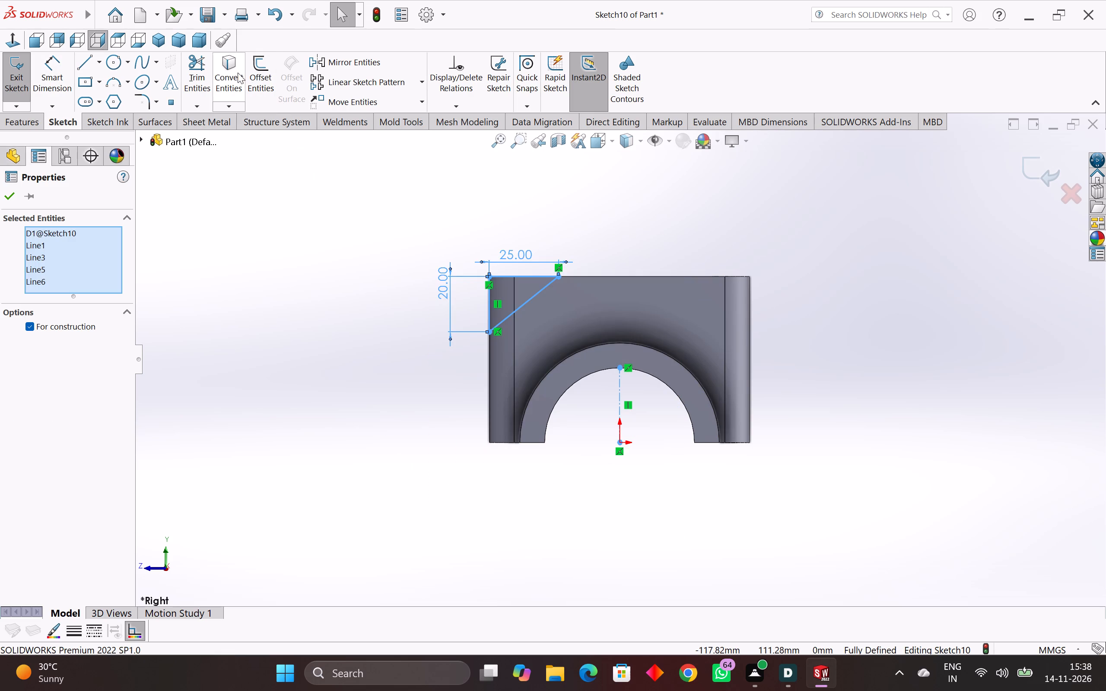
pyautogui.click(347, 56)
pyautogui.click(883, 220)
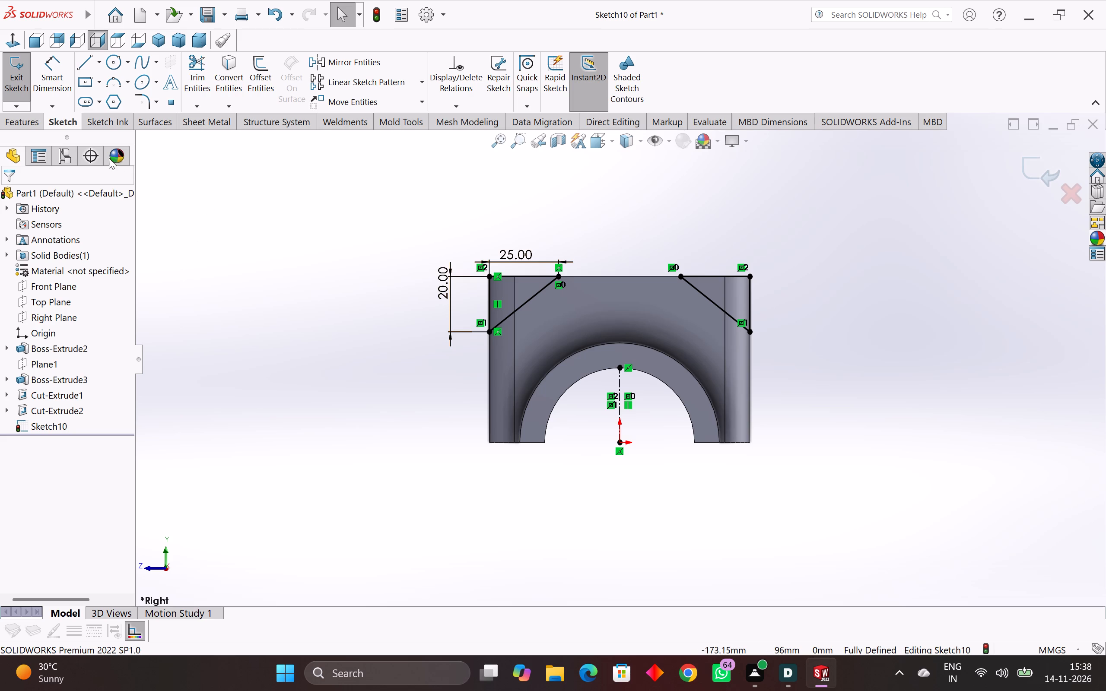
# Cut-extrude both corner triangles with a Mid Plane end condition and a 38 mm depth.
pyautogui.click(29, 124)
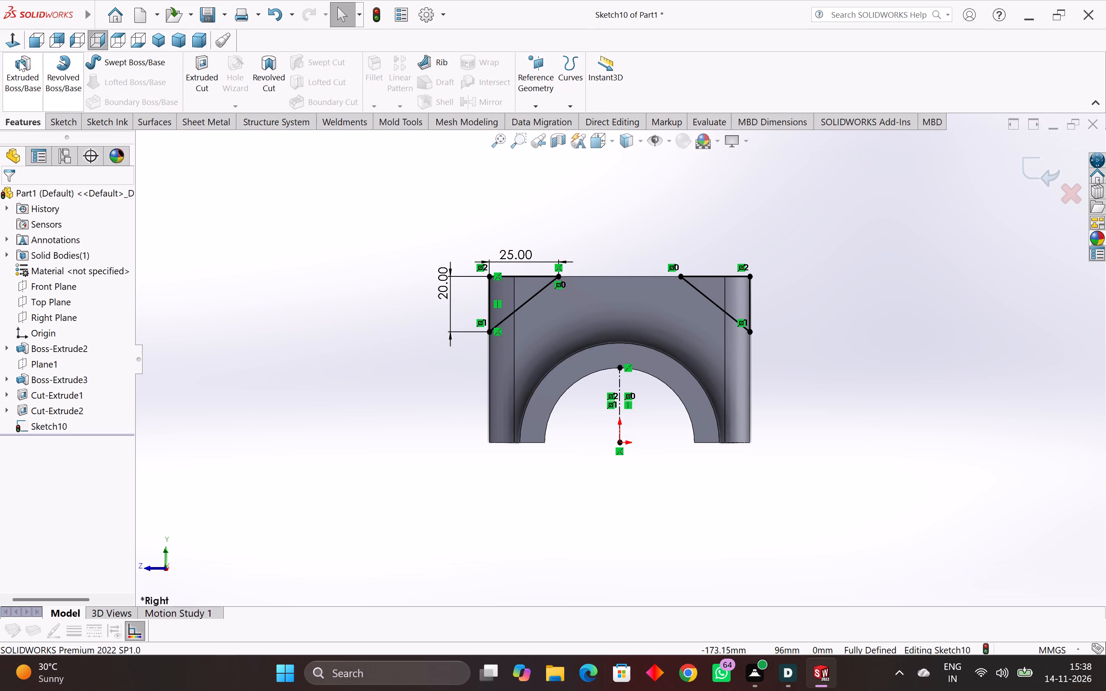
pyautogui.click(191, 68)
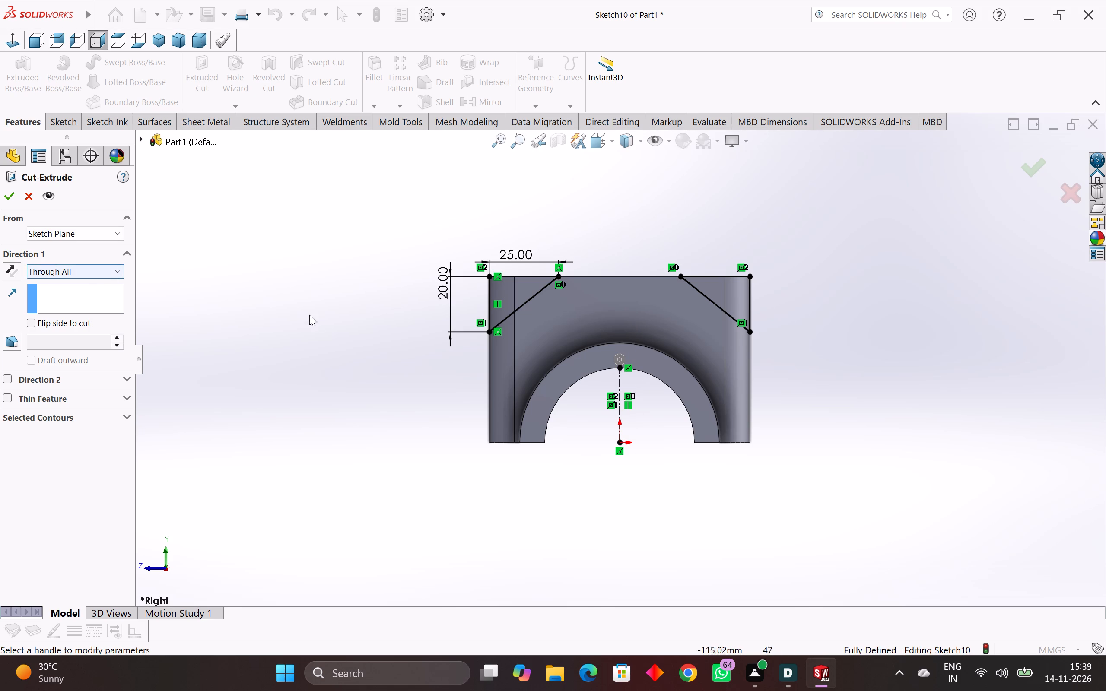
pyautogui.click(76, 272)
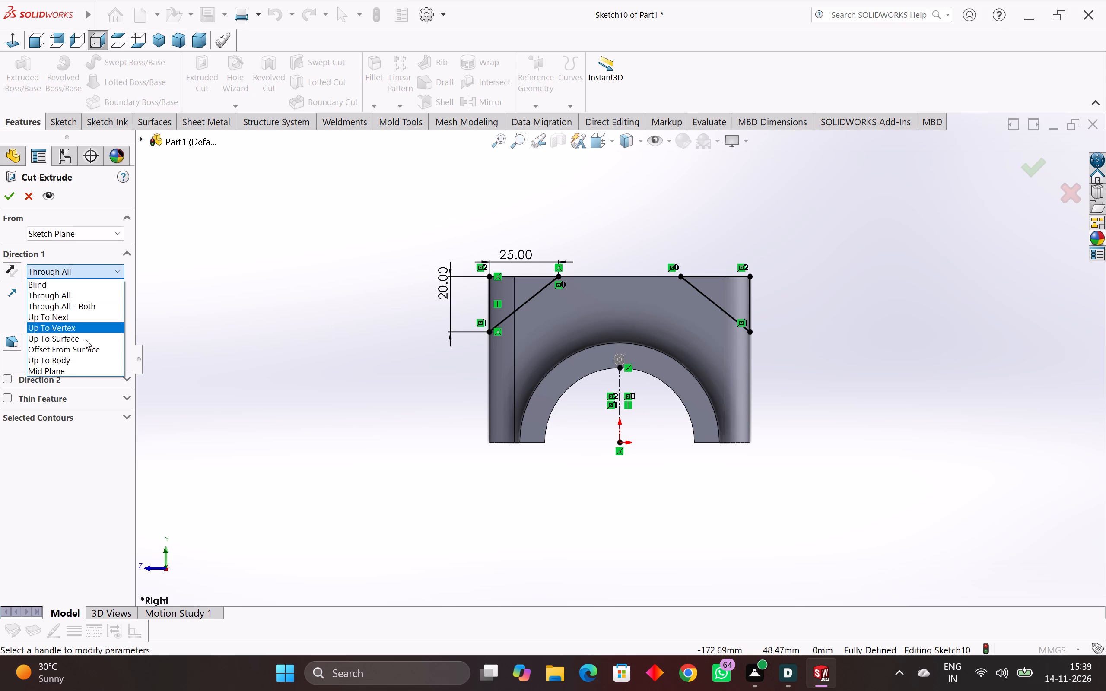
pyautogui.click(82, 374)
pyautogui.moveTo(551, 384); pyautogui.dragTo(389, 501, button='middle')
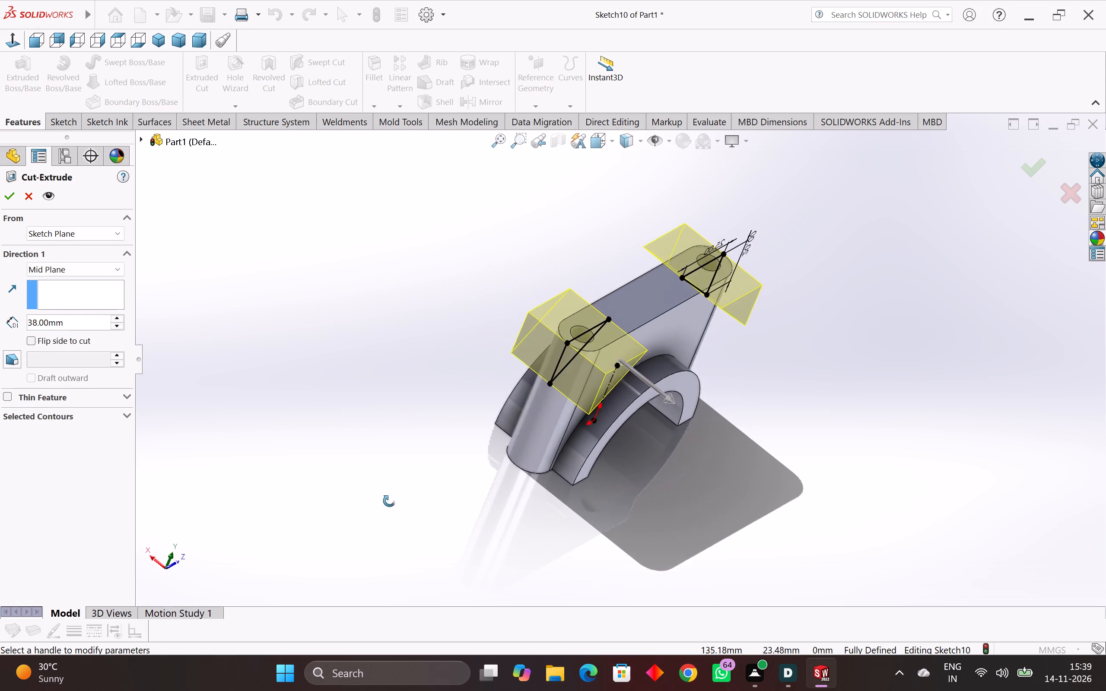
pyautogui.moveTo(389, 501); pyautogui.dragTo(393, 513, button='middle')
pyautogui.moveTo(395, 507); pyautogui.dragTo(439, 586, button='middle')
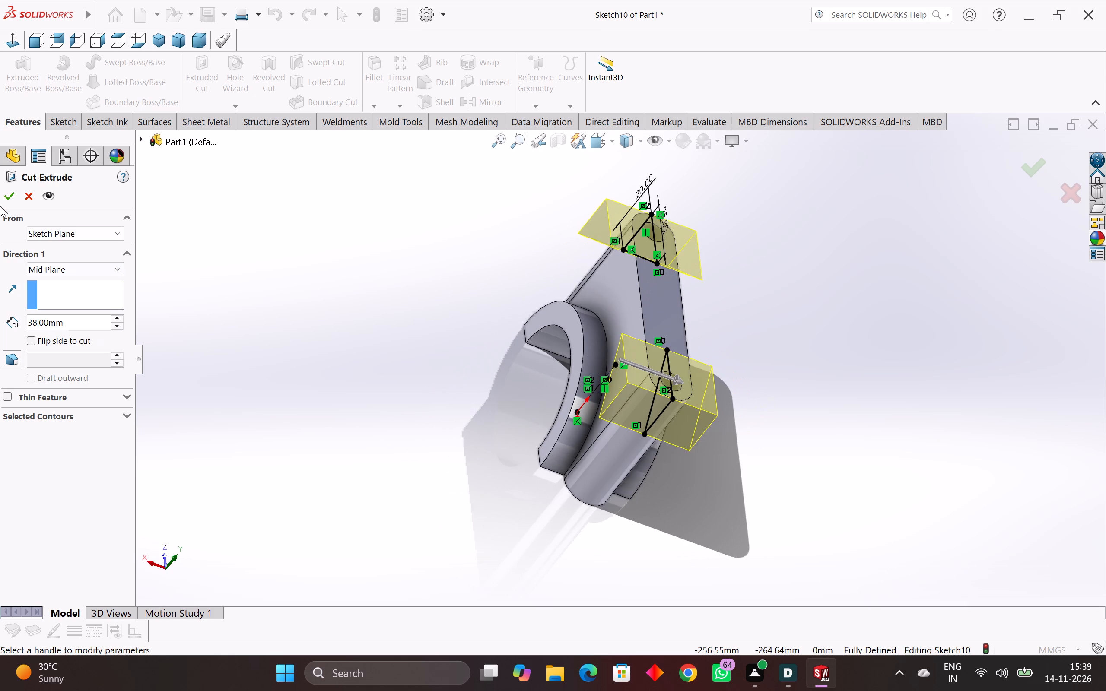
pyautogui.click(7, 195)
# Fillet the two edges where the block's flat top meets the bevelled corners with a 10 mm radius.
pyautogui.moveTo(503, 265); pyautogui.dragTo(558, 522, button='middle')
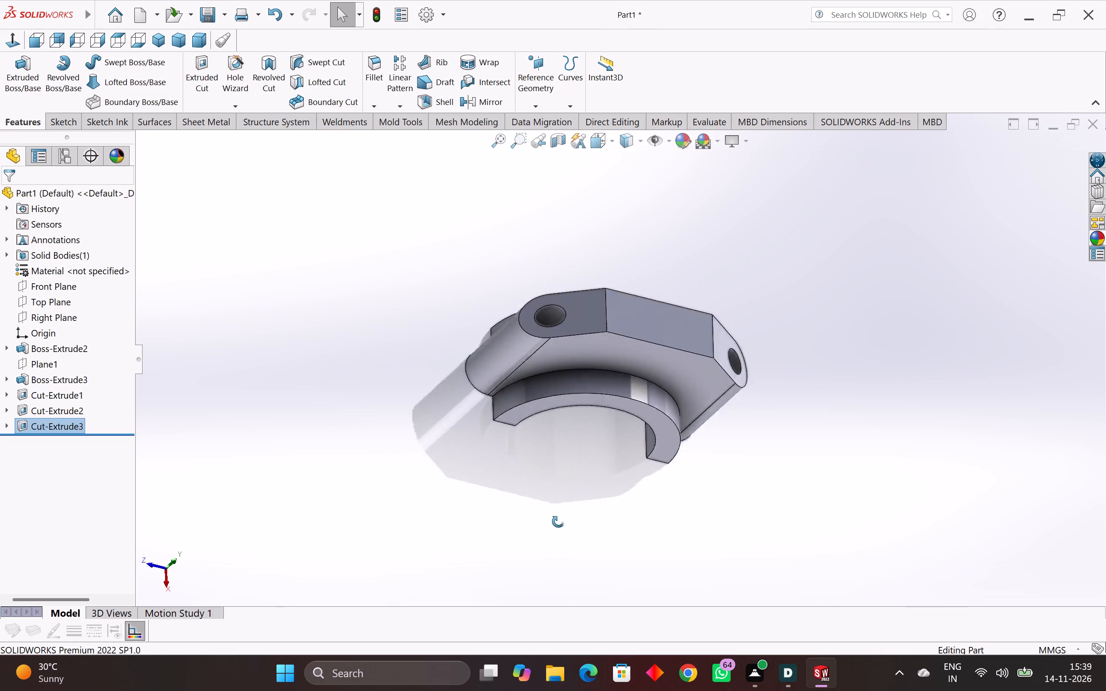
pyautogui.moveTo(558, 522); pyautogui.dragTo(594, 510, button='middle')
pyautogui.scroll(-1, 594, 510)
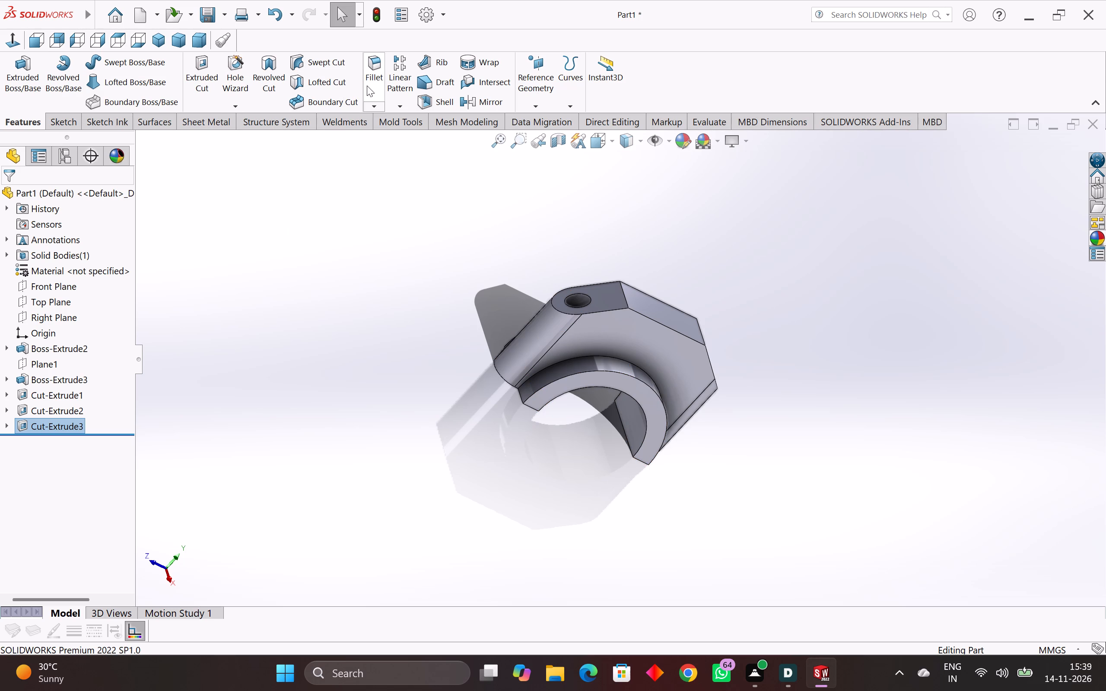
pyautogui.click(374, 75)
pyautogui.moveTo(638, 302); pyautogui.dragTo(604, 370, button='middle')
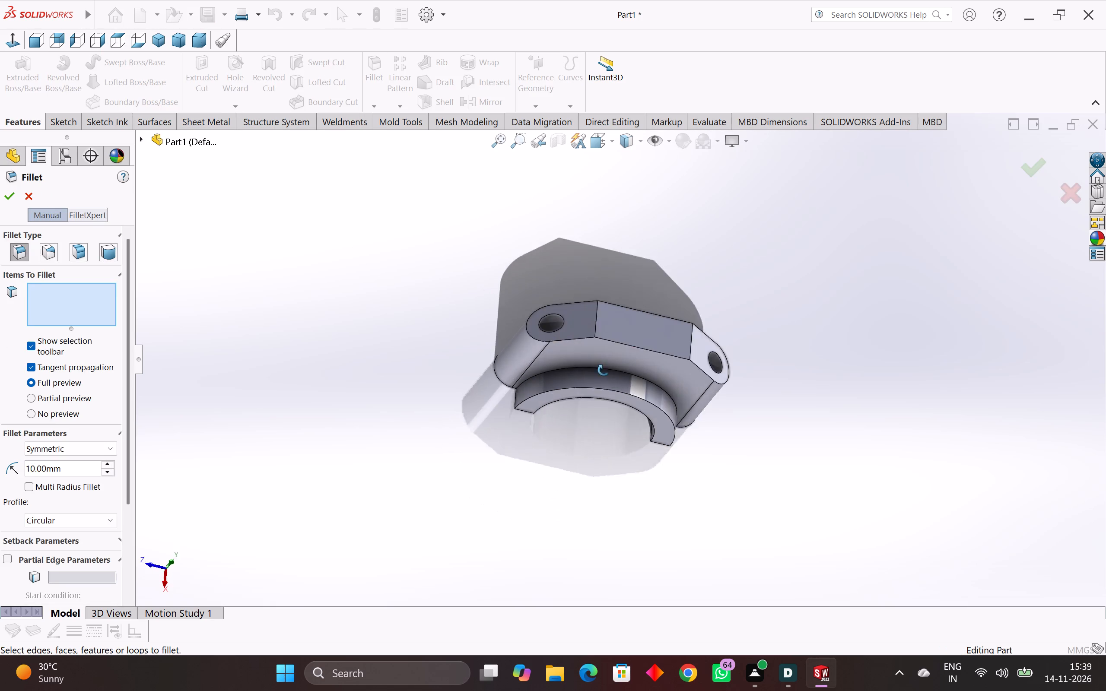
pyautogui.moveTo(604, 370); pyautogui.dragTo(599, 380, button='middle')
pyautogui.scroll(5, 590, 330)
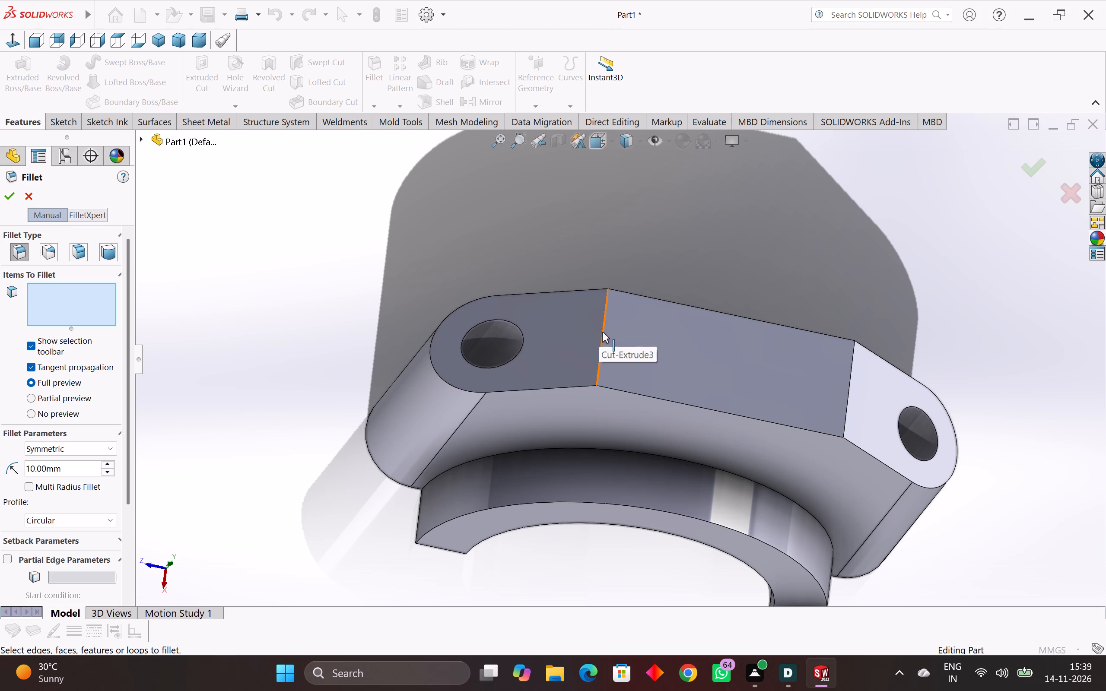
pyautogui.click(603, 332)
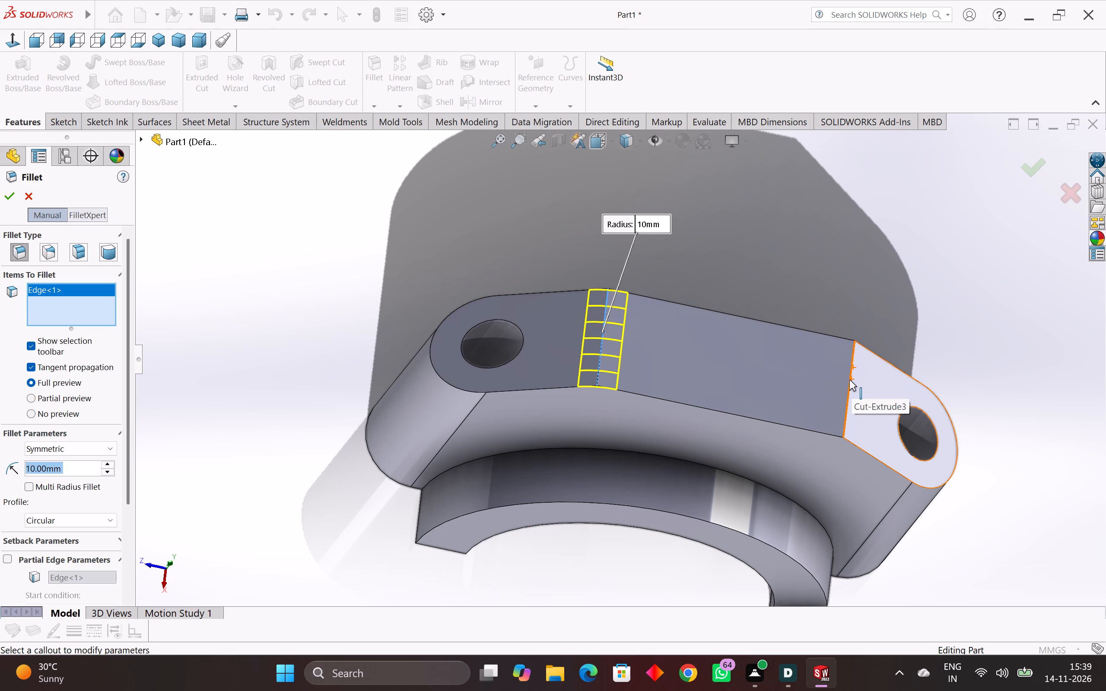
pyautogui.click(849, 380)
pyautogui.scroll(-2, 810, 385)
pyautogui.moveTo(801, 385); pyautogui.dragTo(728, 321, button='middle')
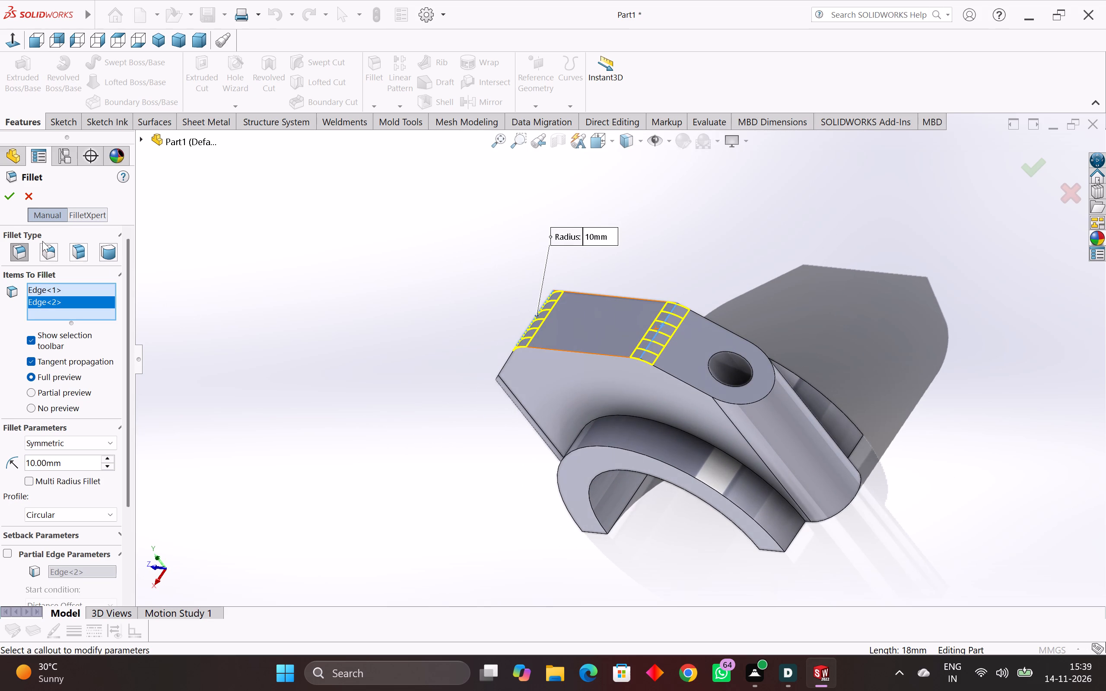
pyautogui.click(8, 194)
# Fillet both arc edges where the half-ring meets the block and the block's upper perimeter edge loop with a 3 mm radius.
pyautogui.moveTo(375, 276); pyautogui.dragTo(526, 395, button='middle')
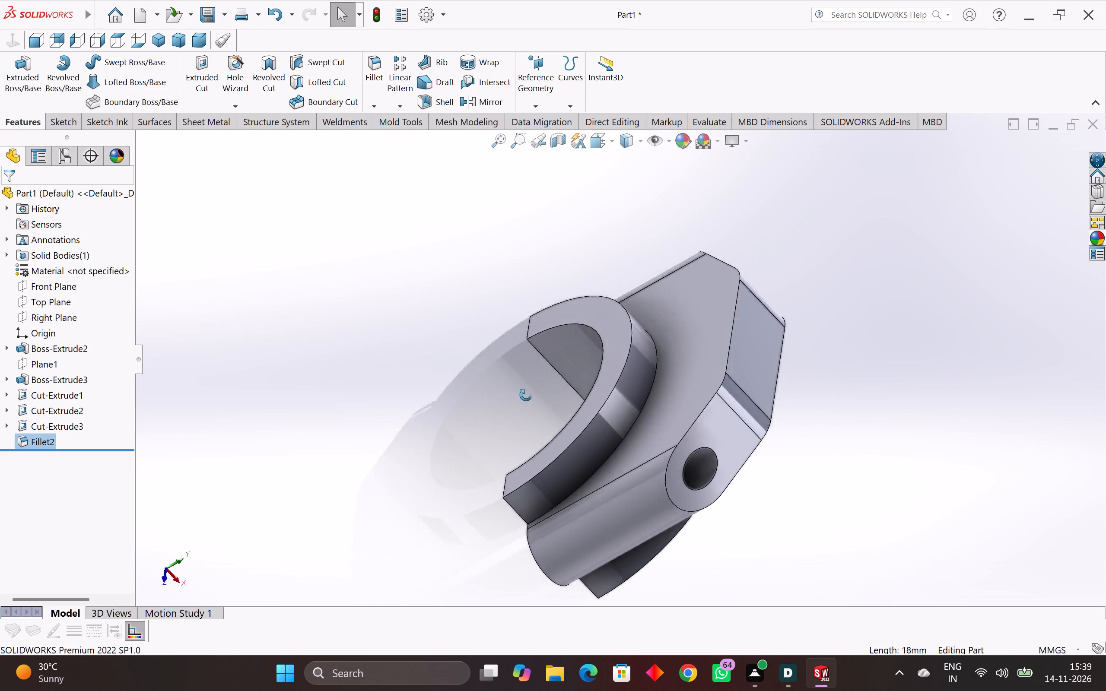
pyautogui.moveTo(526, 395); pyautogui.dragTo(441, 364, button='middle')
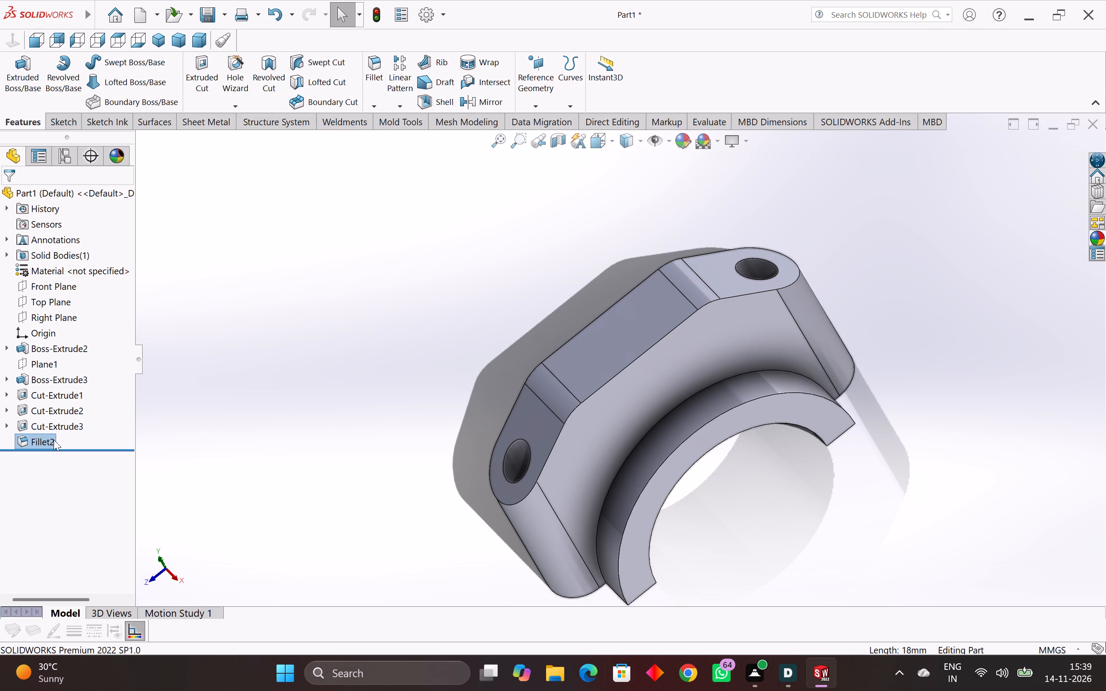
pyautogui.click(379, 77)
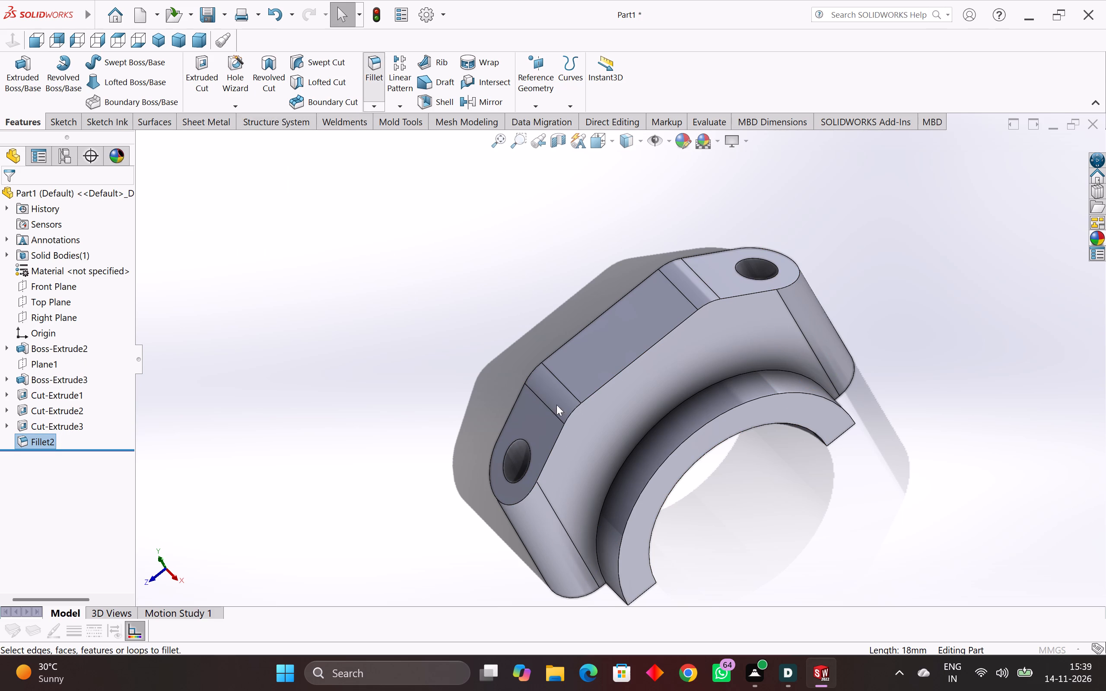
pyautogui.press('3')
pyautogui.press('Return')
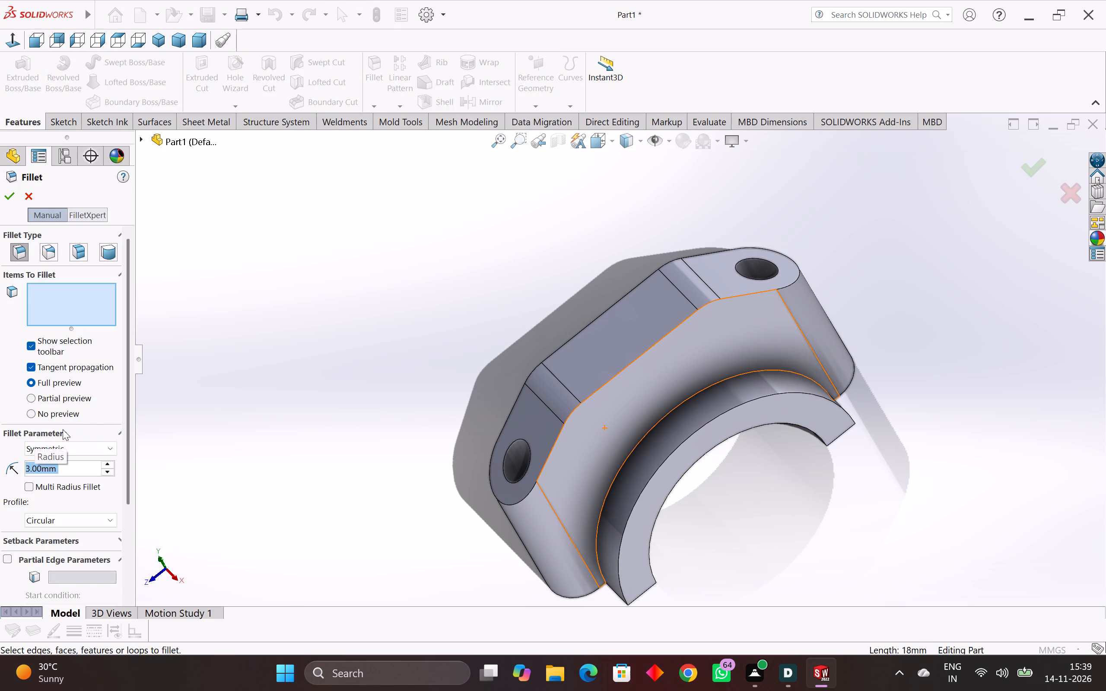
pyautogui.click(729, 379)
pyautogui.moveTo(729, 379); pyautogui.dragTo(930, 387, button='middle')
pyautogui.moveTo(781, 399); pyautogui.dragTo(728, 422, button='middle')
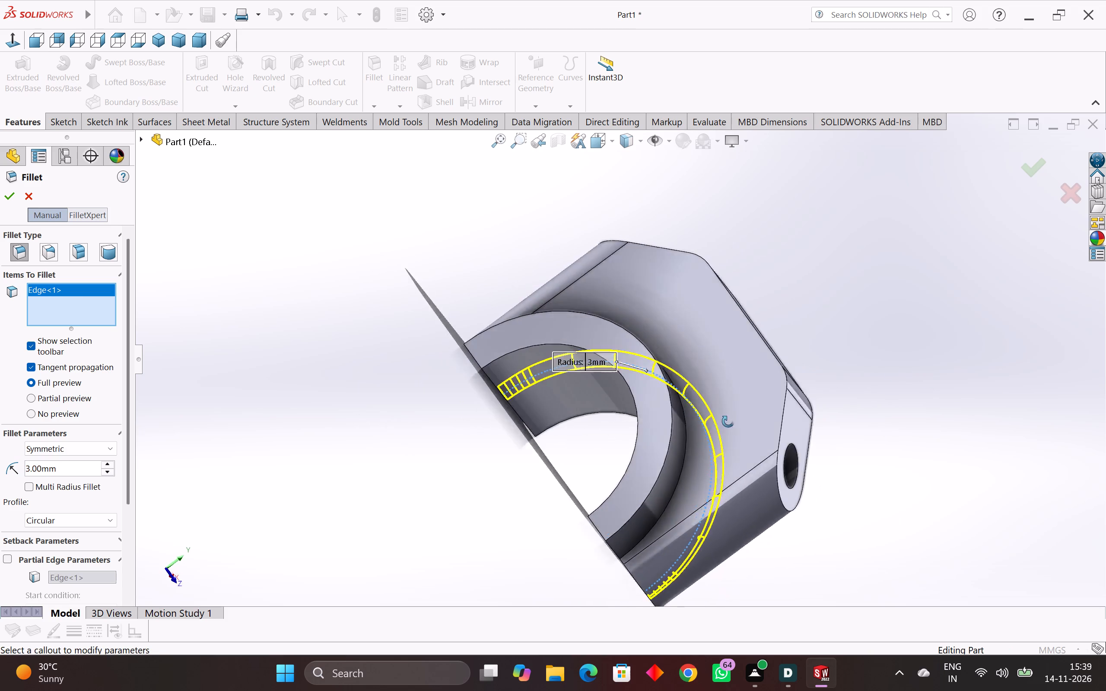
pyautogui.moveTo(728, 422); pyautogui.dragTo(716, 432, button='middle')
pyautogui.scroll(3, 685, 397)
pyautogui.scroll(1, 666, 429)
pyautogui.click(645, 444)
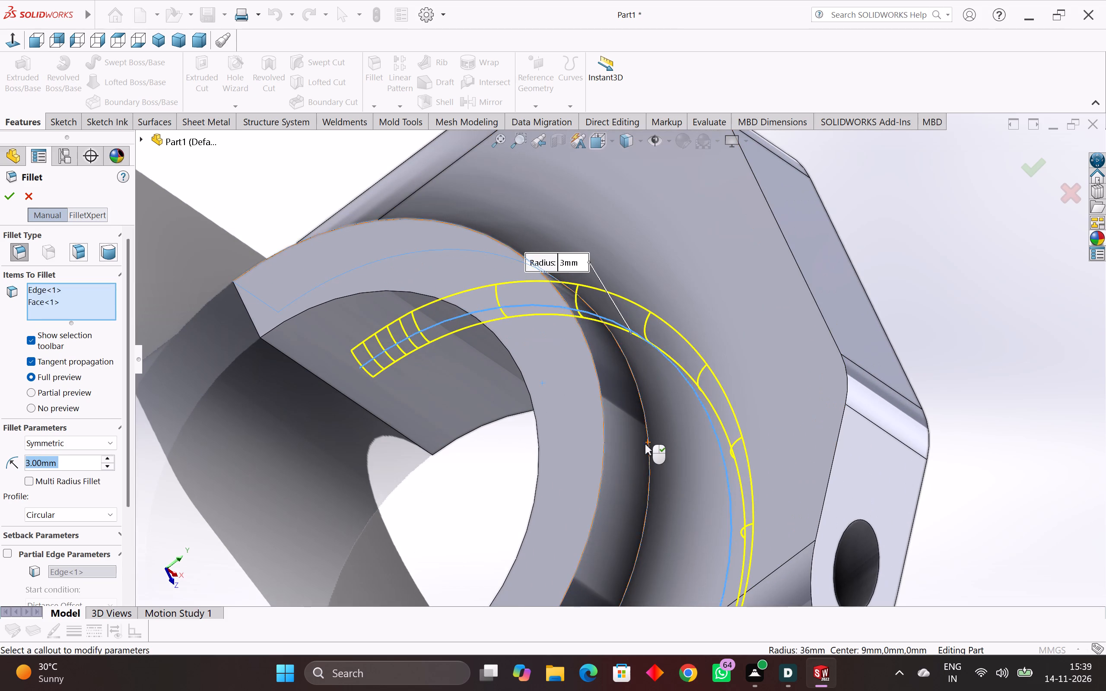
pyautogui.click(630, 449)
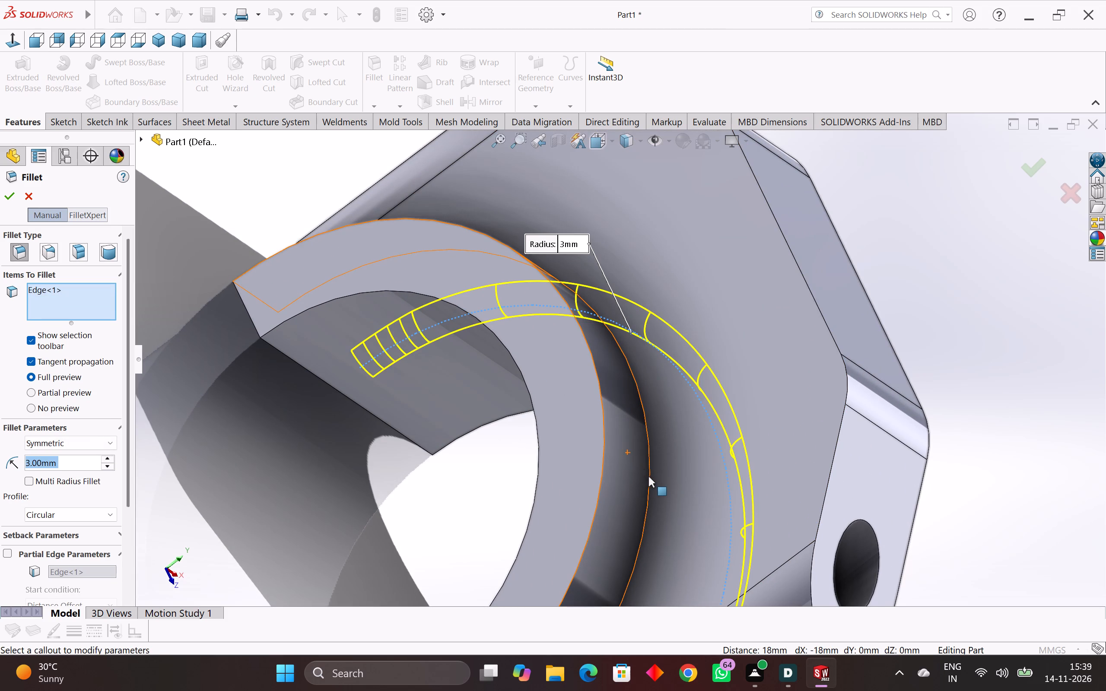
pyautogui.click(649, 478)
pyautogui.scroll(-3, 827, 359)
pyautogui.moveTo(827, 358); pyautogui.dragTo(736, 359, button='middle')
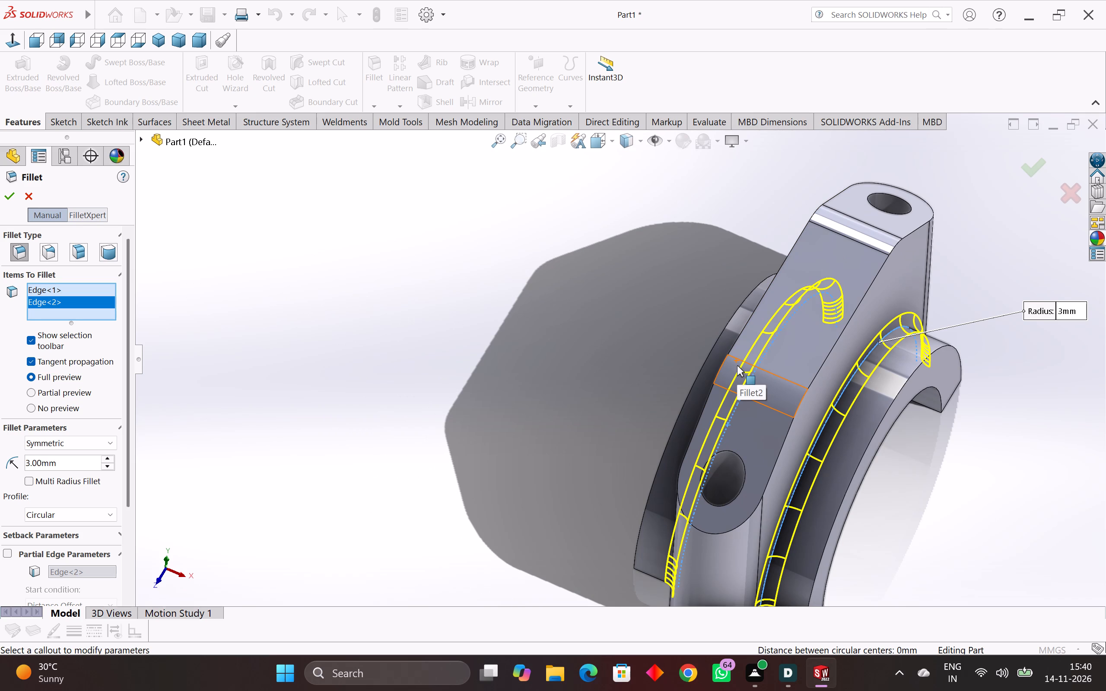
pyautogui.click(844, 330)
pyautogui.moveTo(832, 325); pyautogui.dragTo(842, 410, button='middle')
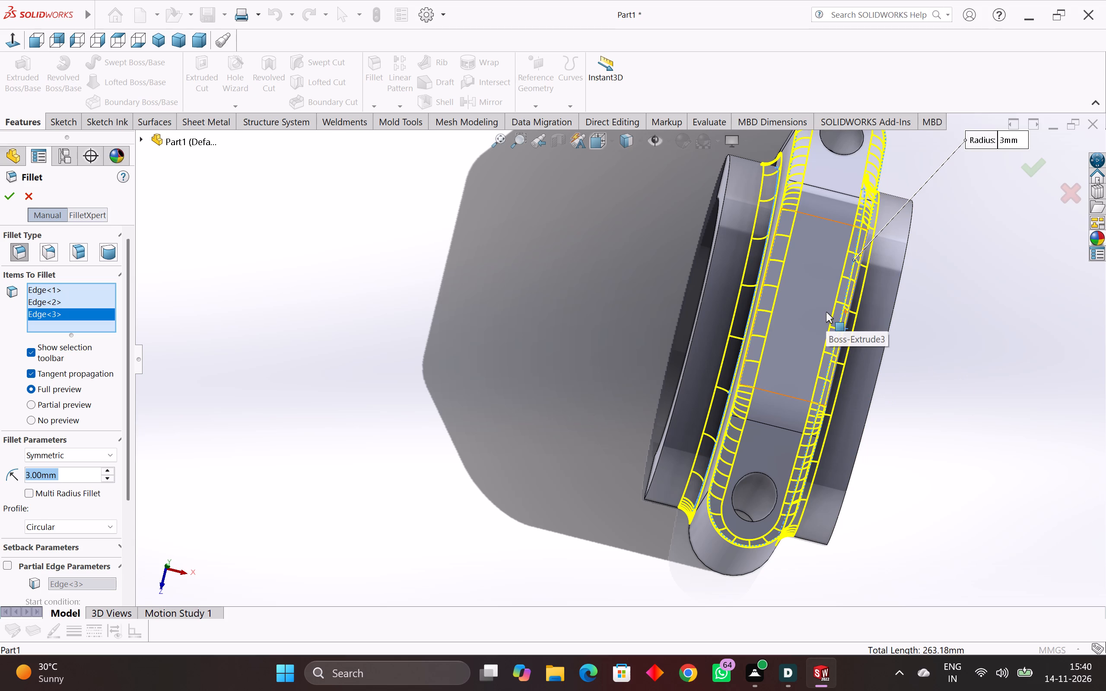
pyautogui.click(12, 194)
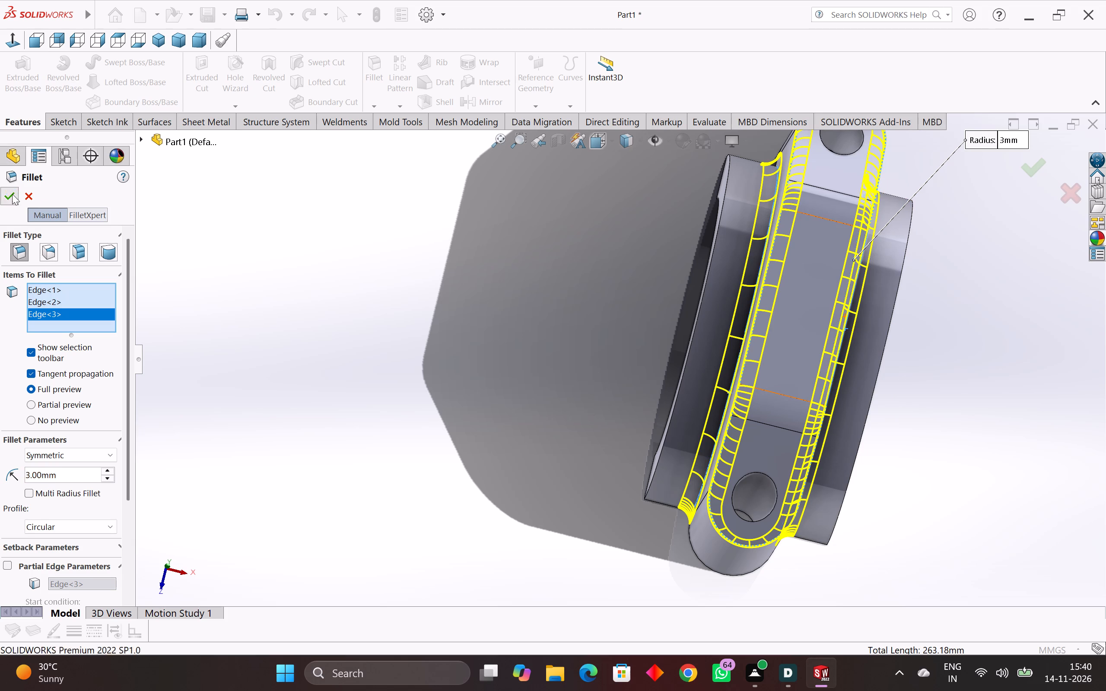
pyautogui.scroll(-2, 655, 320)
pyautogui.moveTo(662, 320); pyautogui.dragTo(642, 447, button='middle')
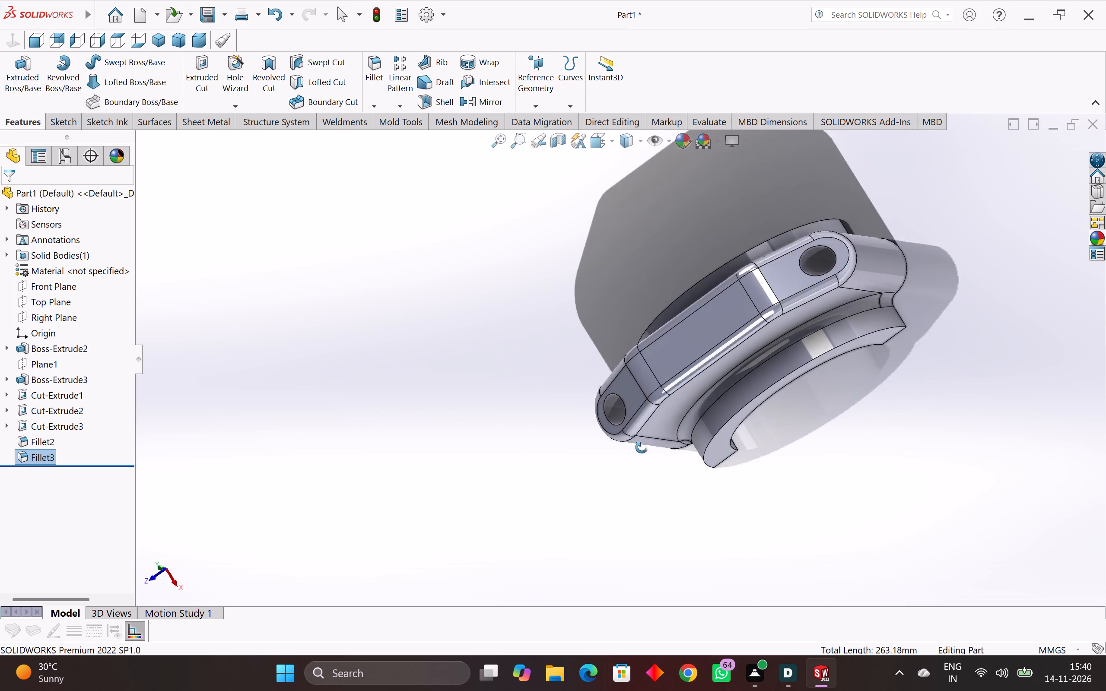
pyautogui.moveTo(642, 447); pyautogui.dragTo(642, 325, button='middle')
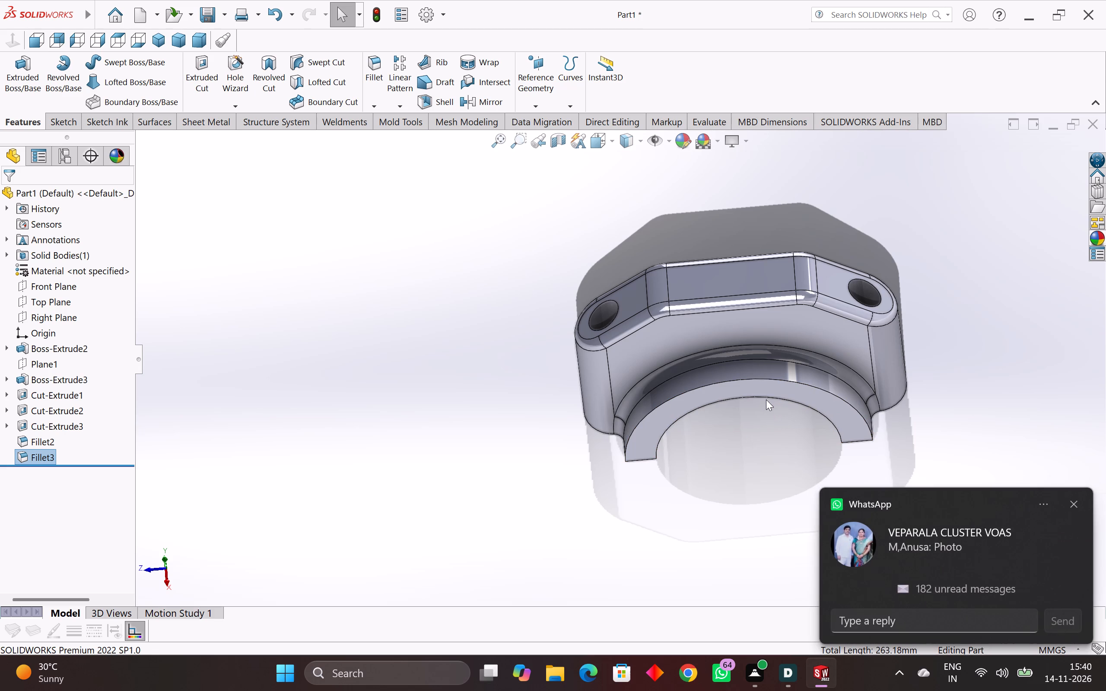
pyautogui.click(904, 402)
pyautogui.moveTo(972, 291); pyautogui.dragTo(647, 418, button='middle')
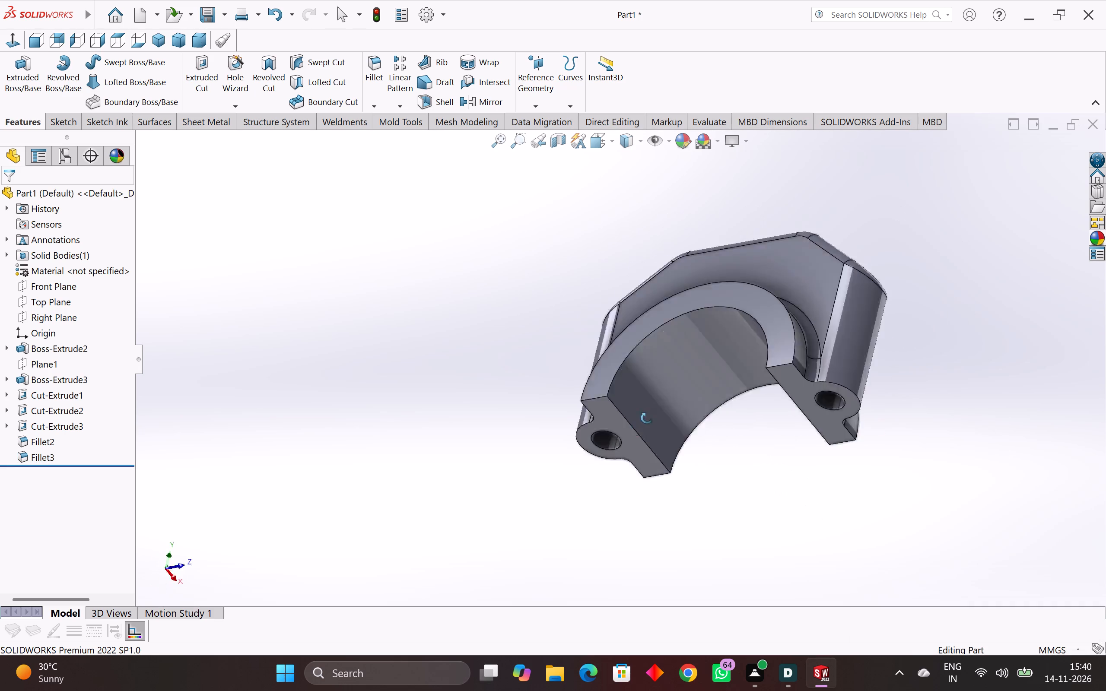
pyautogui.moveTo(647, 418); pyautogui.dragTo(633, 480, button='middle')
# Apply the satin finish gold appearance from the metal appearances to the whole part.
pyautogui.click(1099, 238)
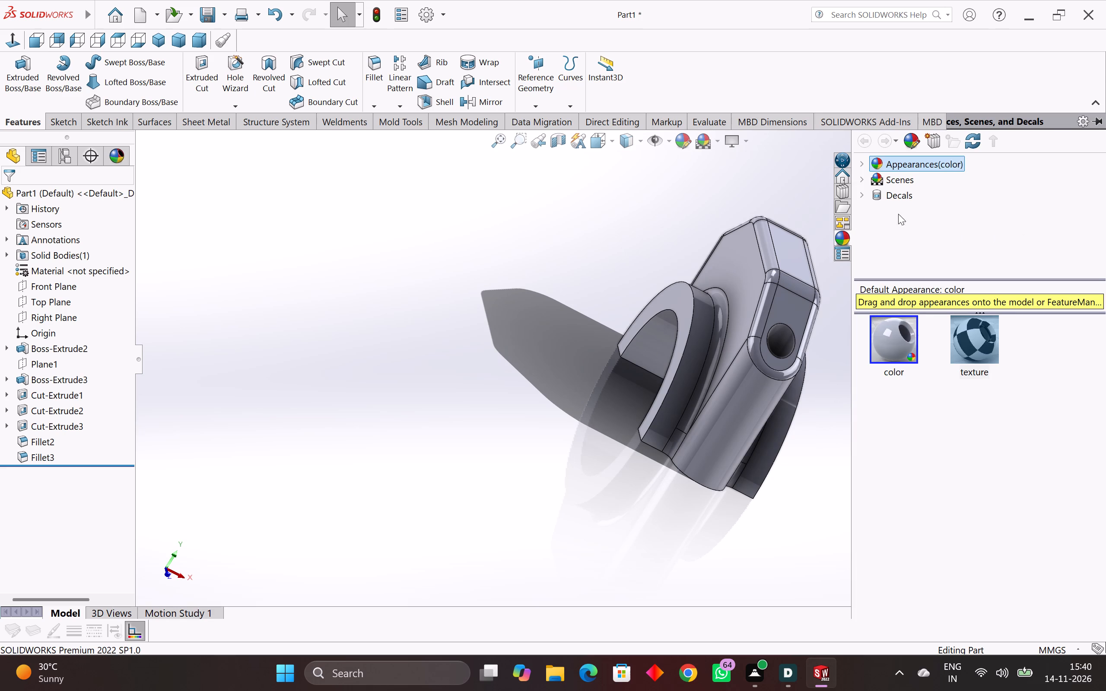
pyautogui.click(876, 157)
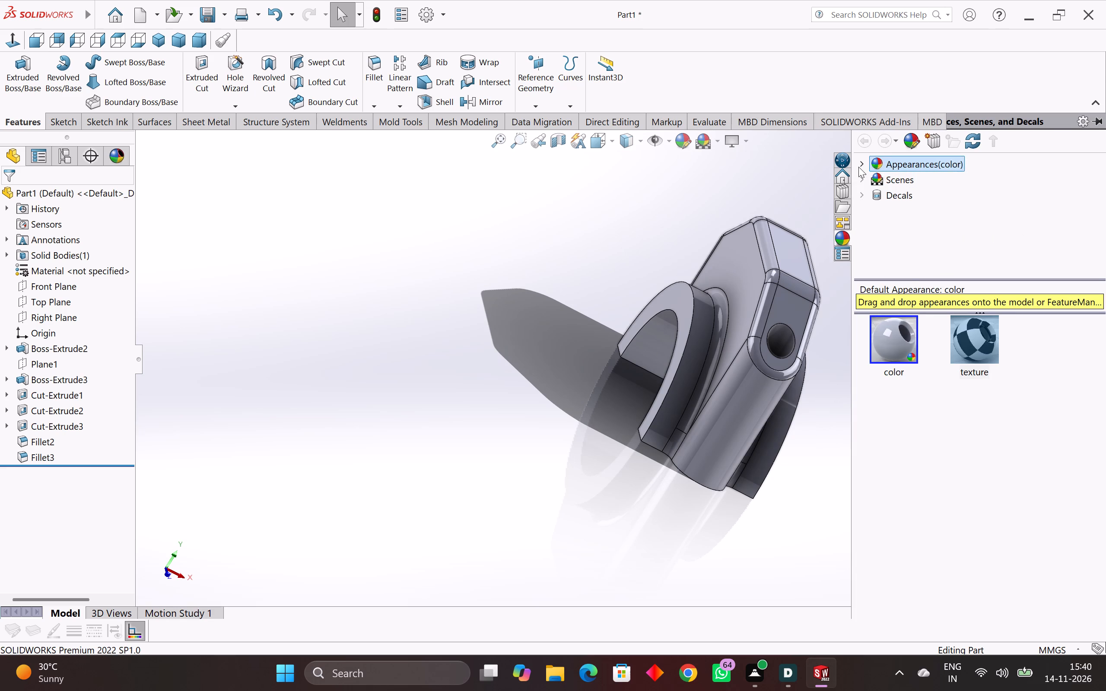
pyautogui.click(858, 167)
pyautogui.click(916, 196)
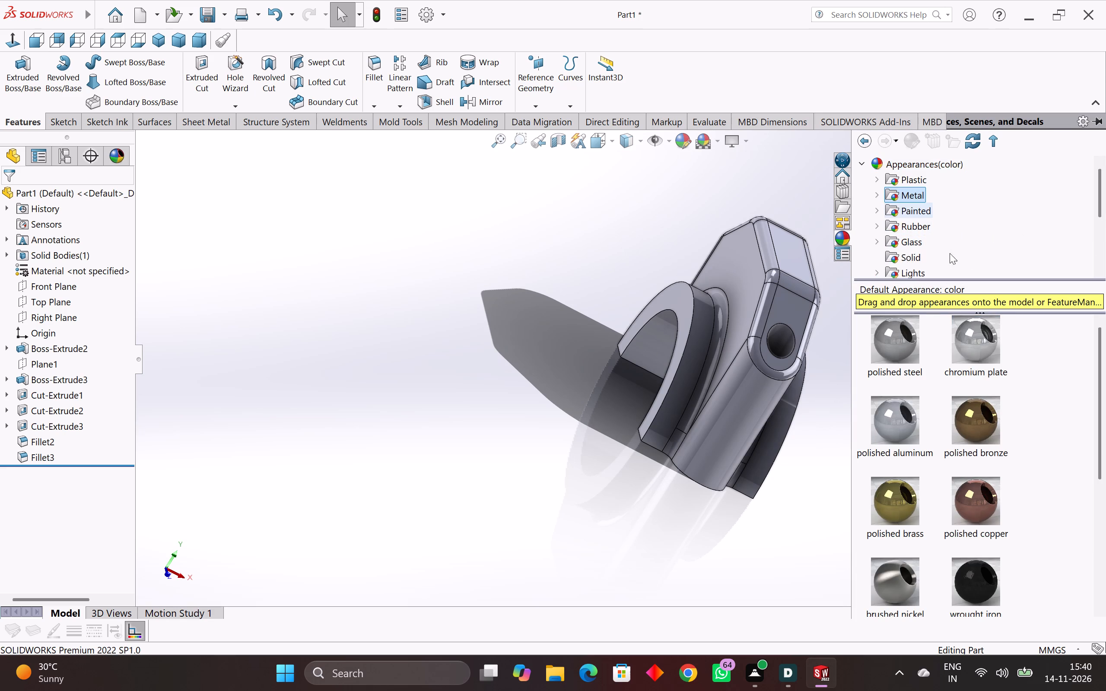
pyautogui.click(871, 197)
pyautogui.click(875, 191)
pyautogui.scroll(-2, 954, 262)
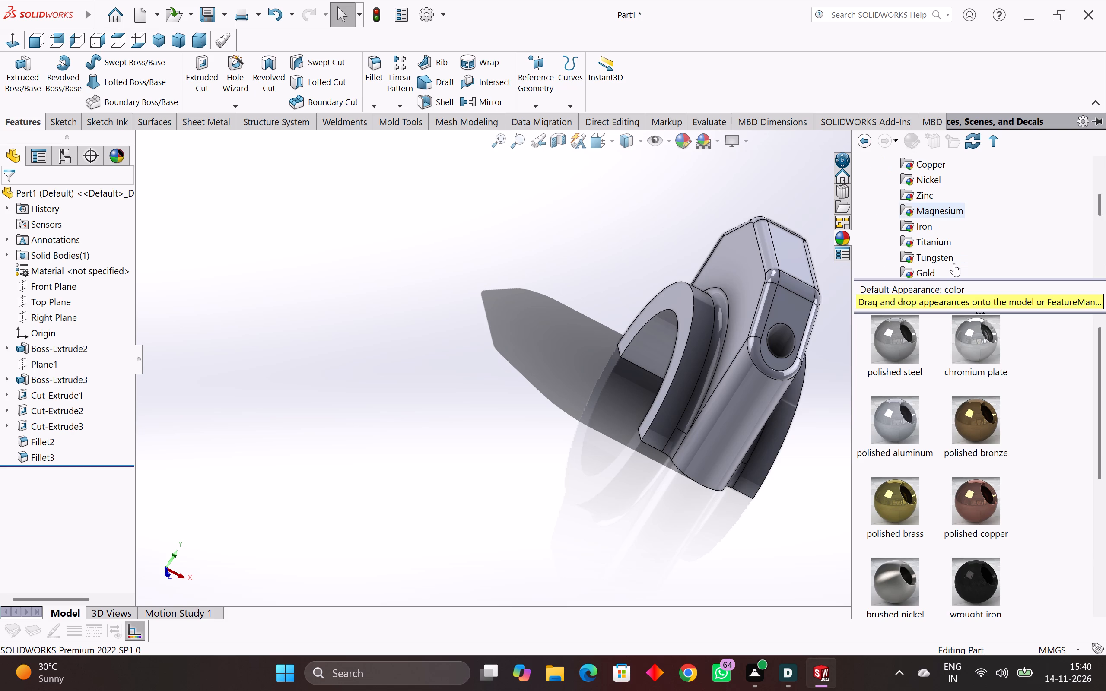
pyautogui.click(938, 271)
pyautogui.click(922, 273)
pyautogui.doubleClick(1054, 334)
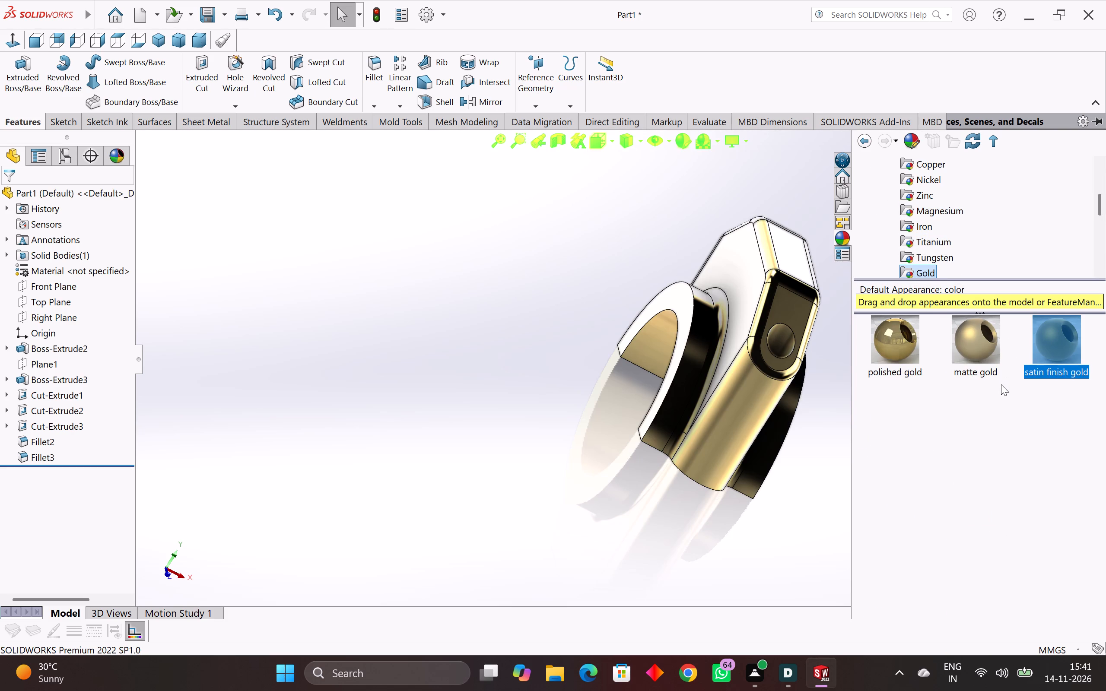
pyautogui.scroll(-1, 994, 382)
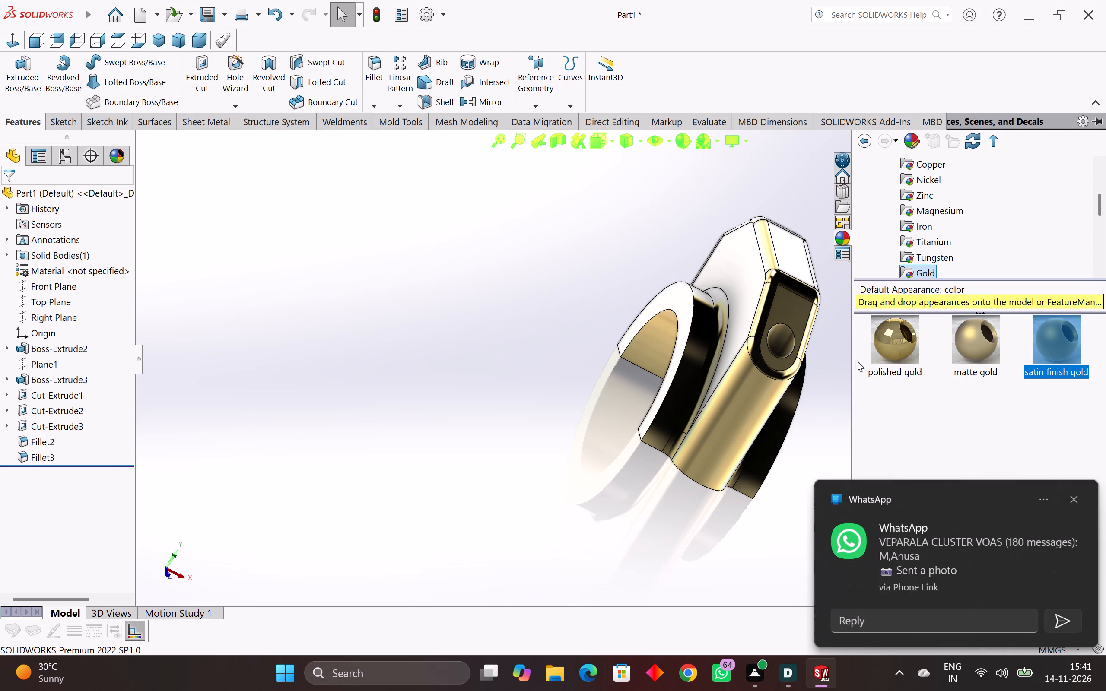
pyautogui.moveTo(693, 347); pyautogui.dragTo(585, 335, button='middle')
pyautogui.click(548, 265)
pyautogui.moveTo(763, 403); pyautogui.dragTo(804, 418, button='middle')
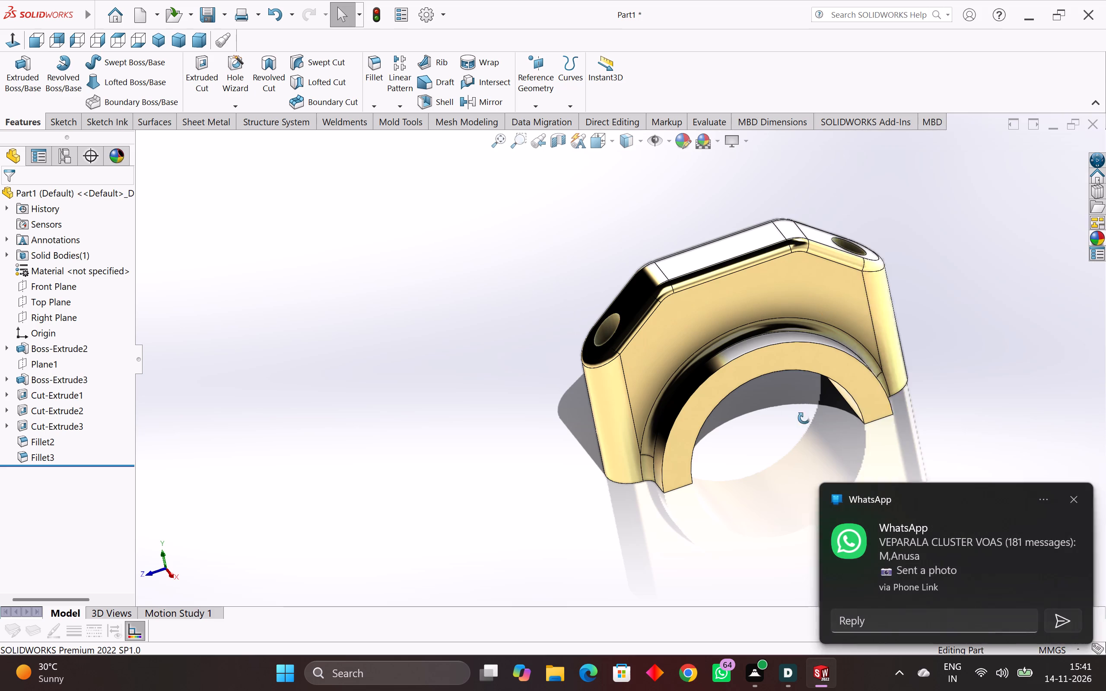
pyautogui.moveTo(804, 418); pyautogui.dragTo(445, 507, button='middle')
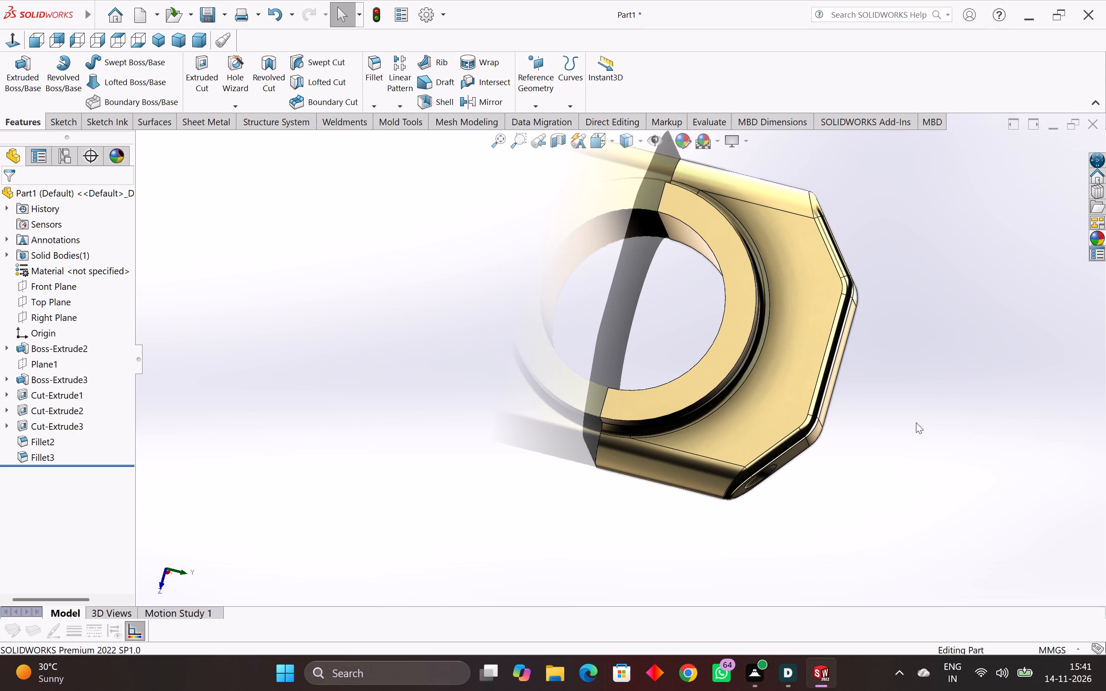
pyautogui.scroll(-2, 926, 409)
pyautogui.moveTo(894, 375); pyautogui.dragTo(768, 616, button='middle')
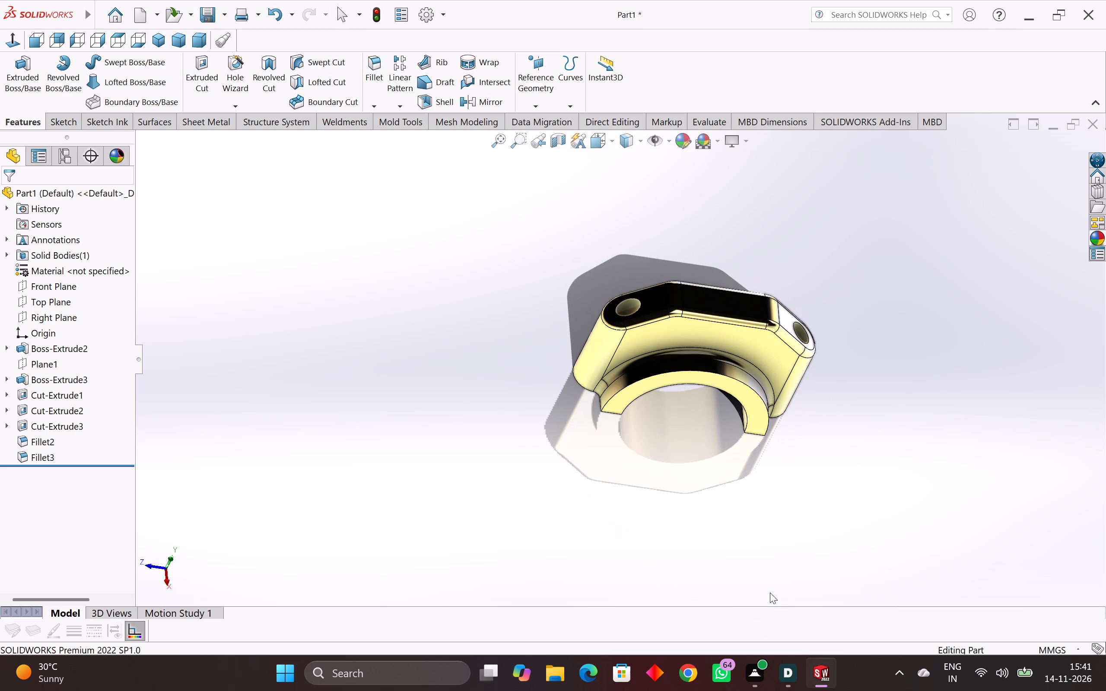
# Save the part as CR CAP in the 4CE folder within Documents.
pyautogui.hotkey('ctrl', 's')
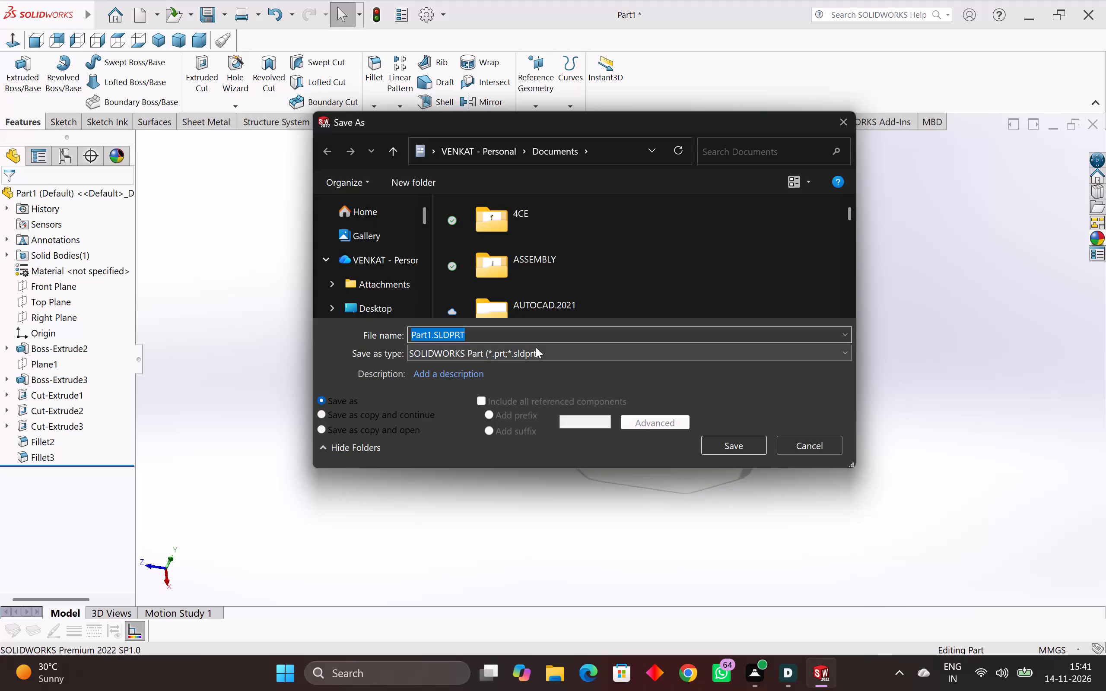
pyautogui.doubleClick(545, 235)
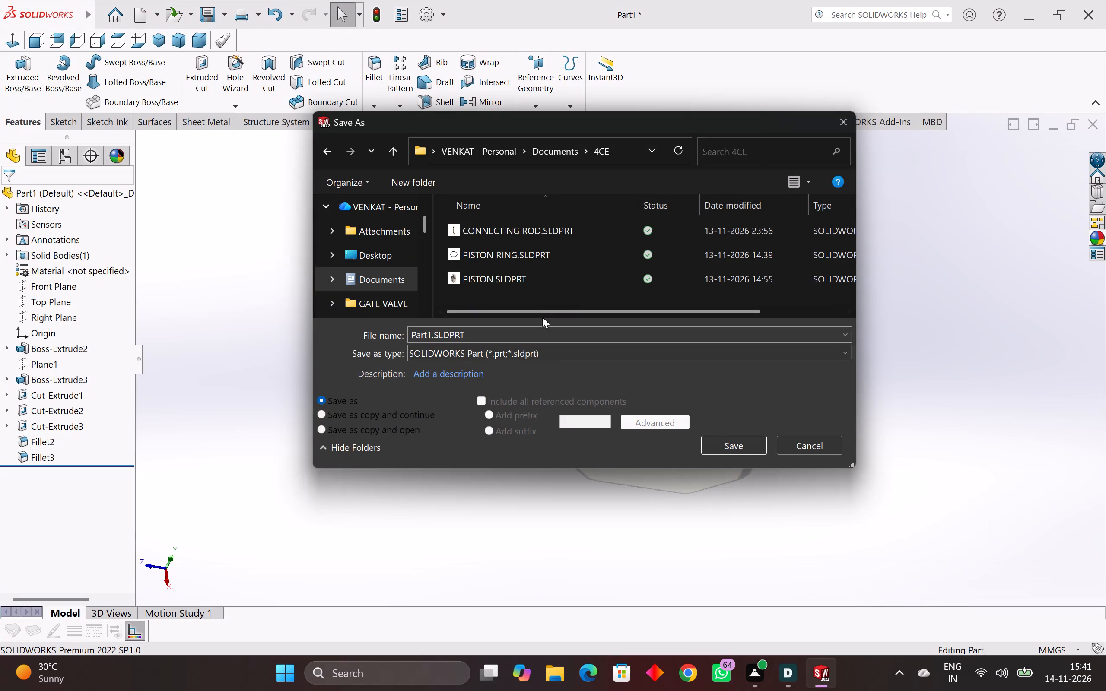
pyautogui.moveTo(467, 336); pyautogui.dragTo(149, 344)
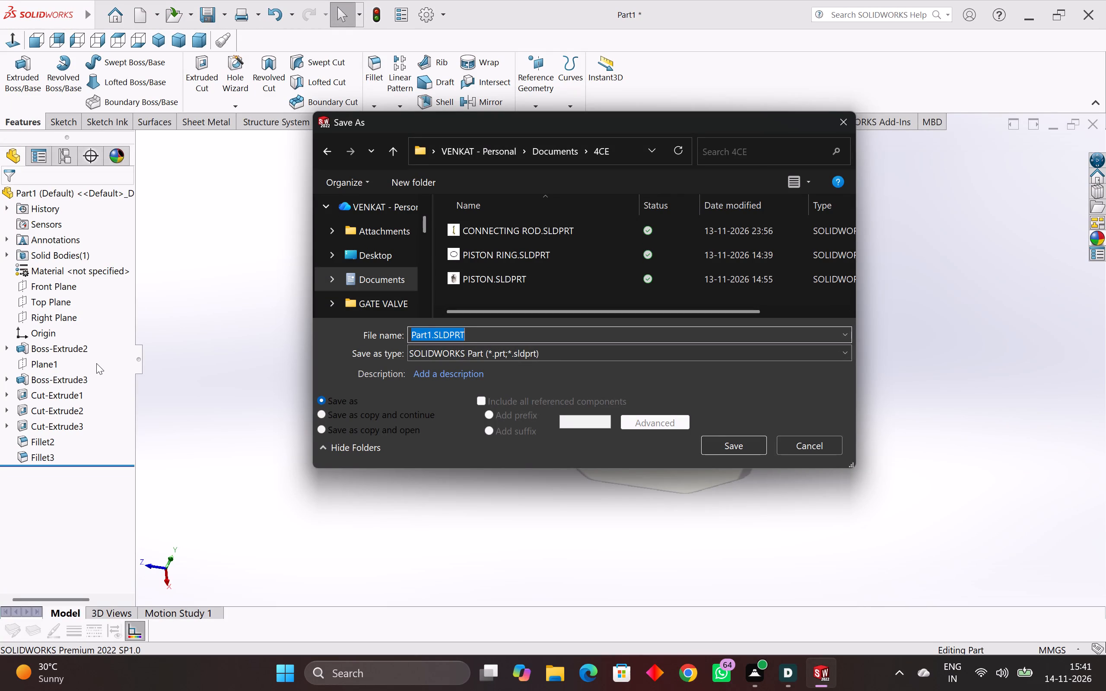
pyautogui.write('CR')
pyautogui.press('space')
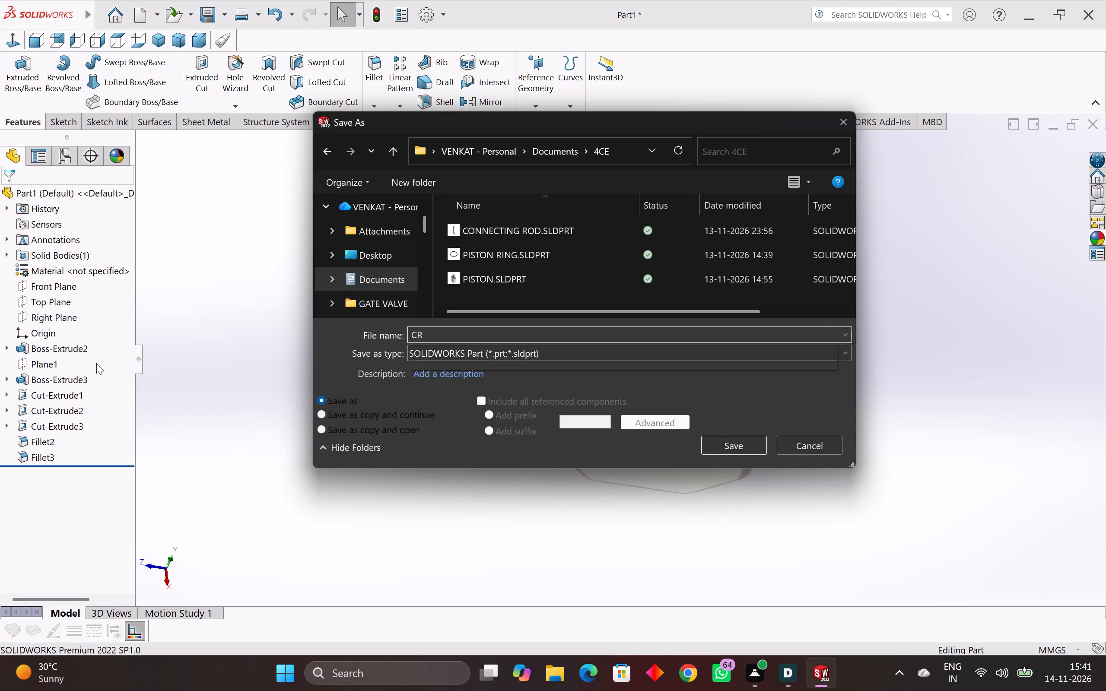
pyautogui.write('CA')
pyautogui.press('p')
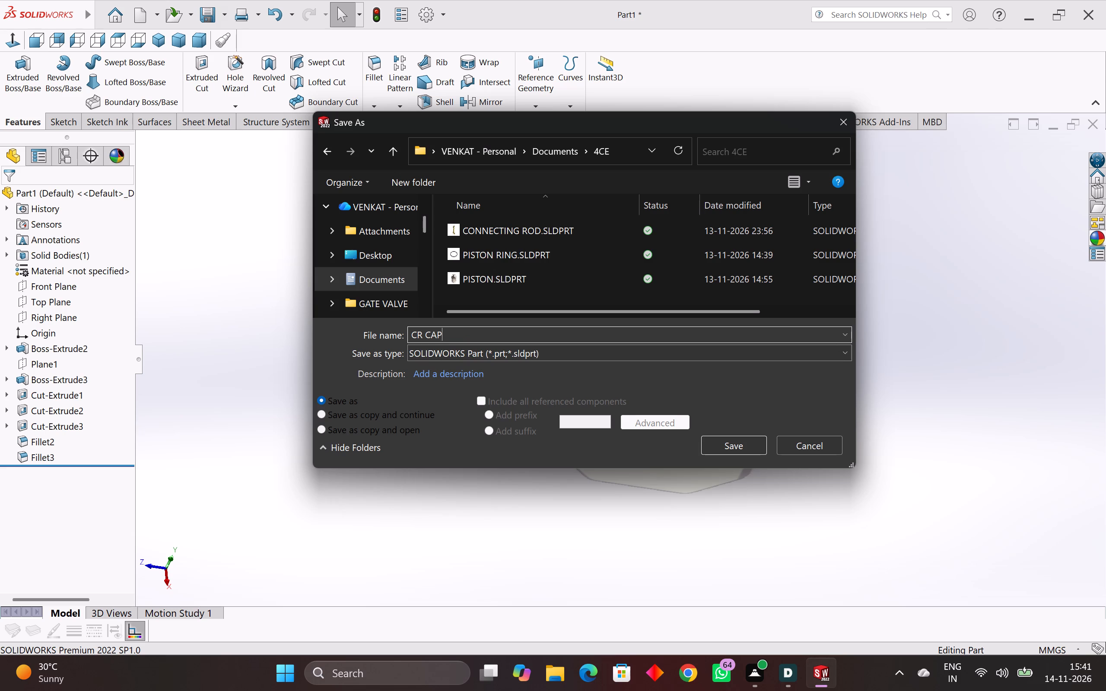
pyautogui.press('Return')
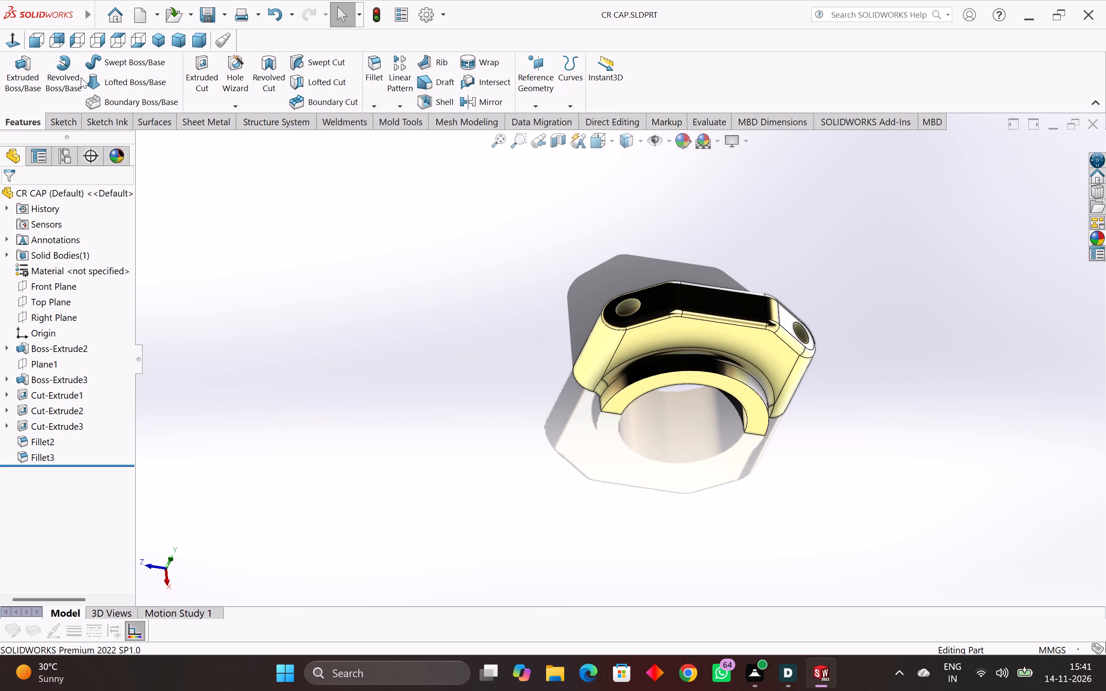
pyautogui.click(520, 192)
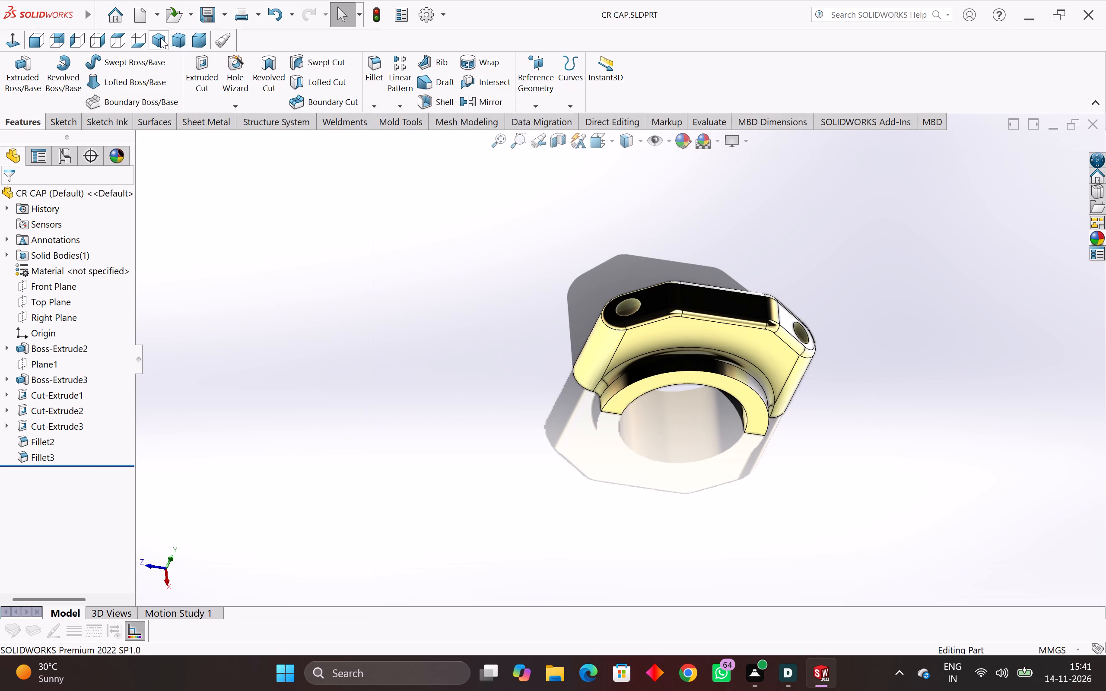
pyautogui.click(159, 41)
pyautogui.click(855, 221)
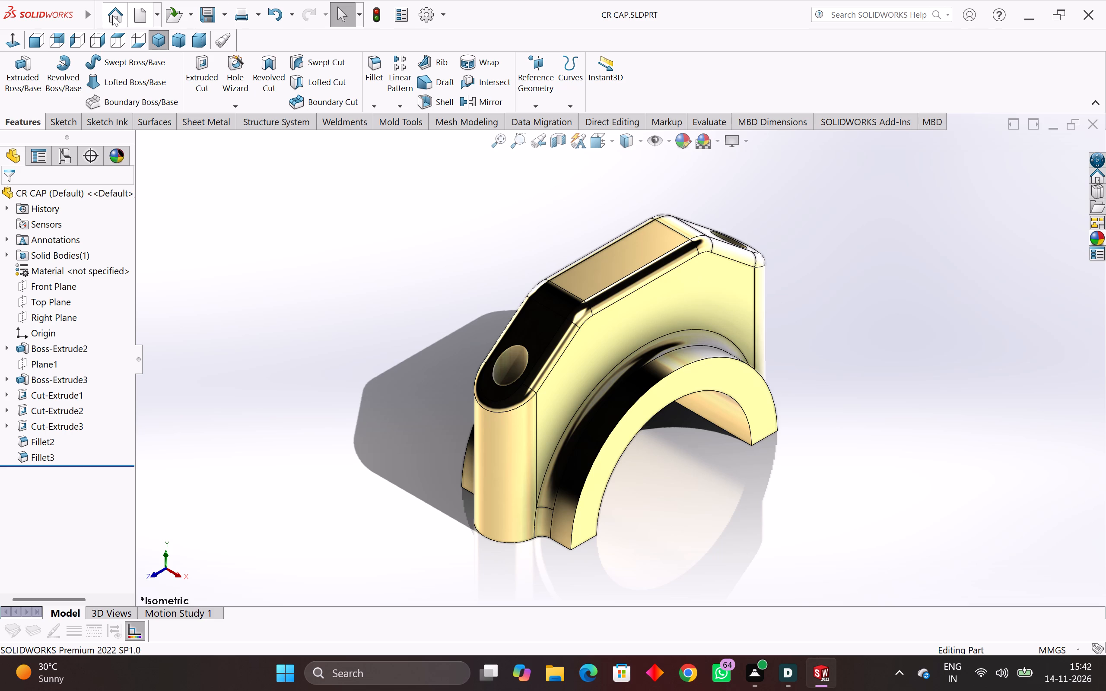
# Create a new part document.
pyautogui.click(136, 19)
pyautogui.doubleClick(233, 206)
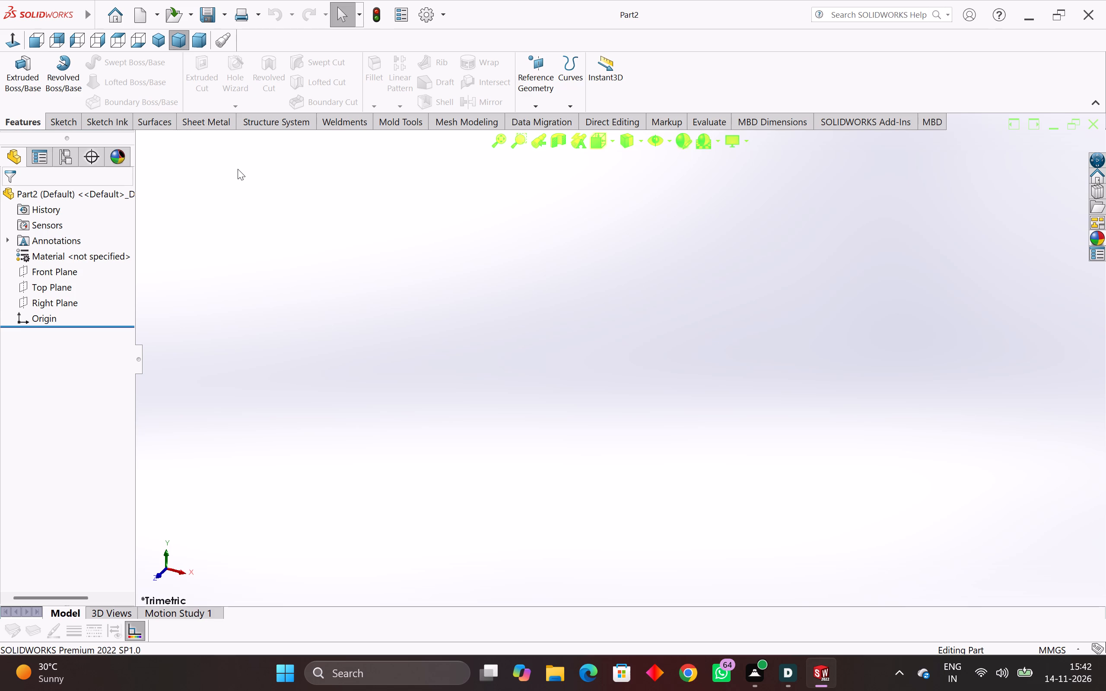
# Sketch a 33.8 mm diameter circle centred on the origin on the Front Plane.
pyautogui.click(56, 293)
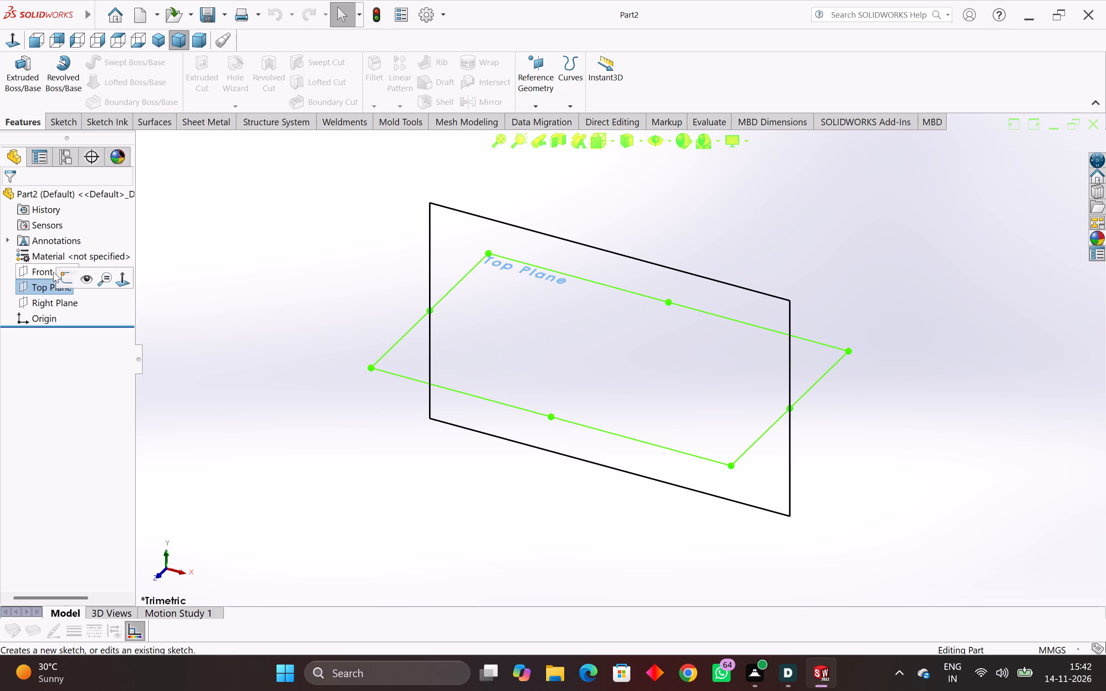
pyautogui.click(43, 273)
pyautogui.click(53, 253)
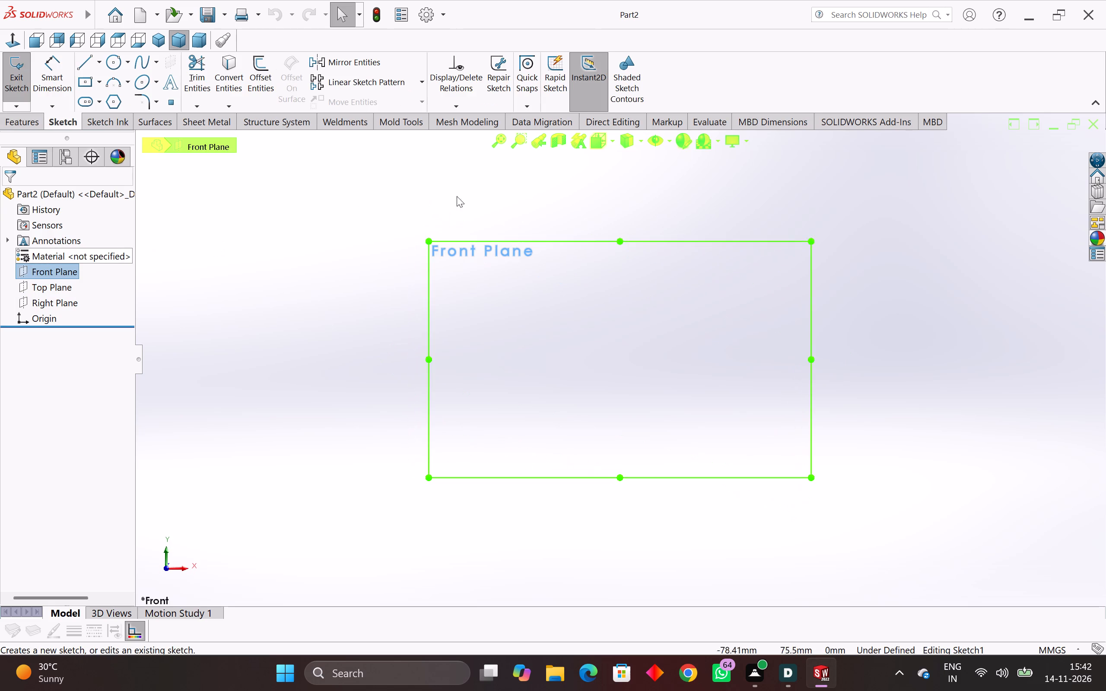
pyautogui.click(500, 191)
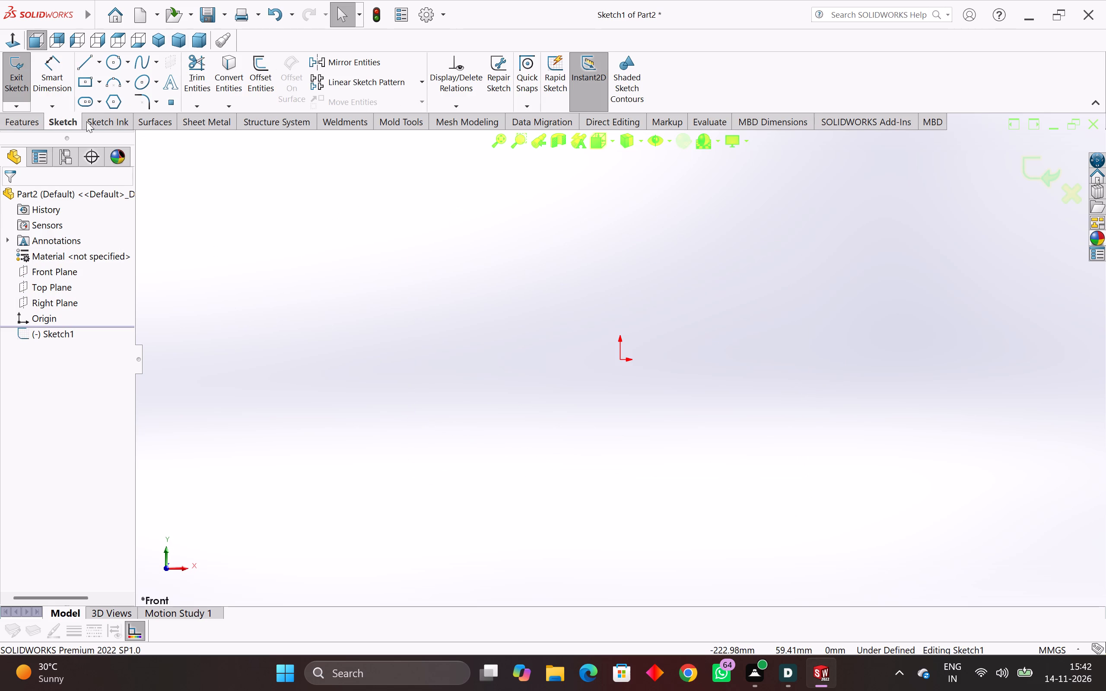
pyautogui.click(106, 70)
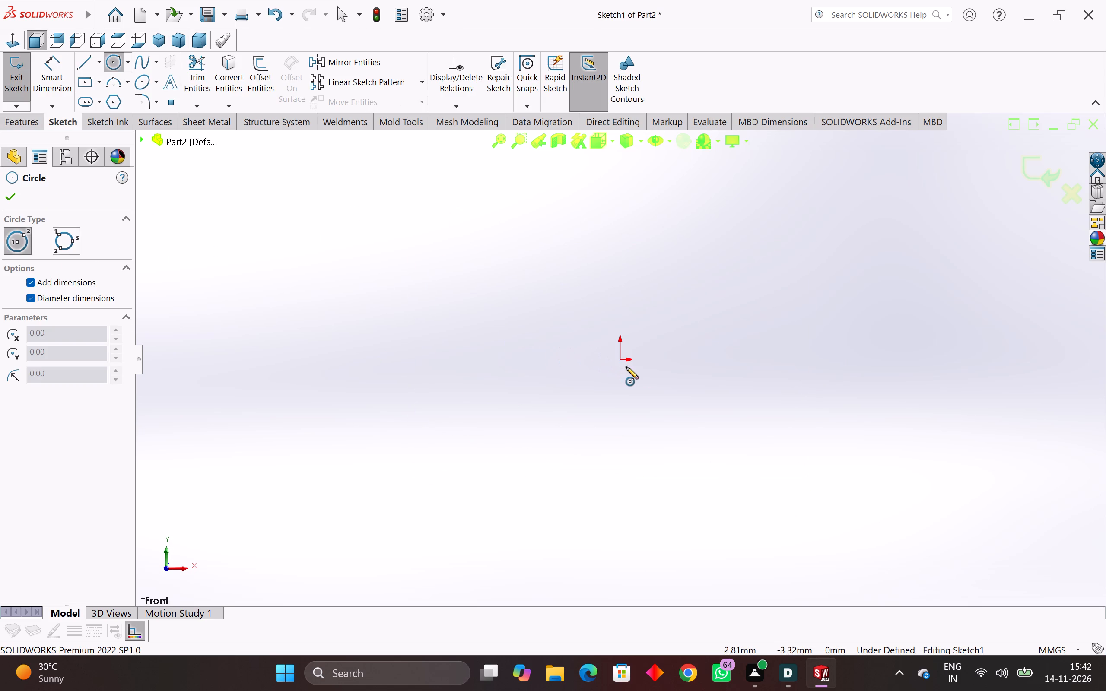
pyautogui.click(621, 361)
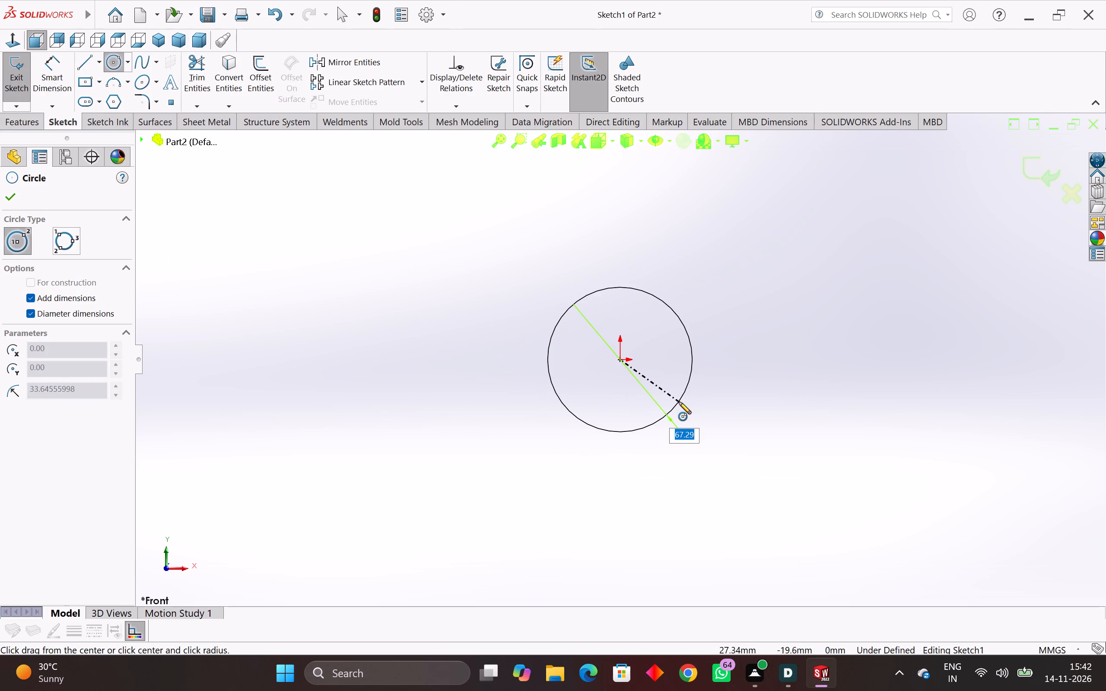
pyautogui.write('33.')
pyautogui.press('8')
pyautogui.press('Return')
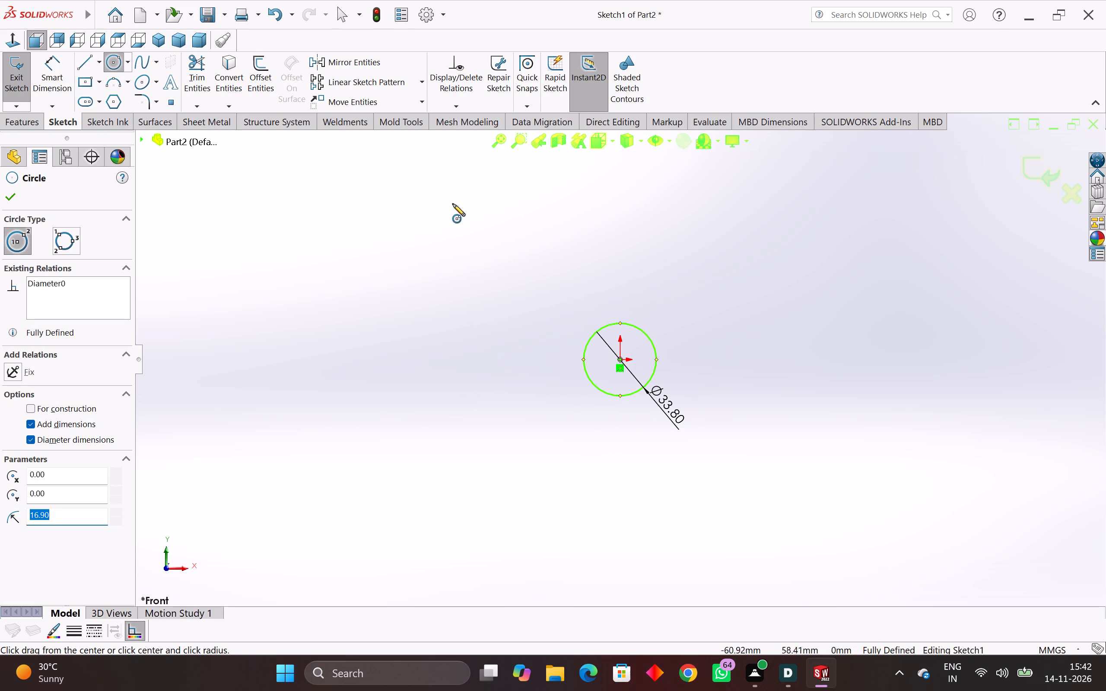
pyautogui.click(6, 203)
pyautogui.click(402, 260)
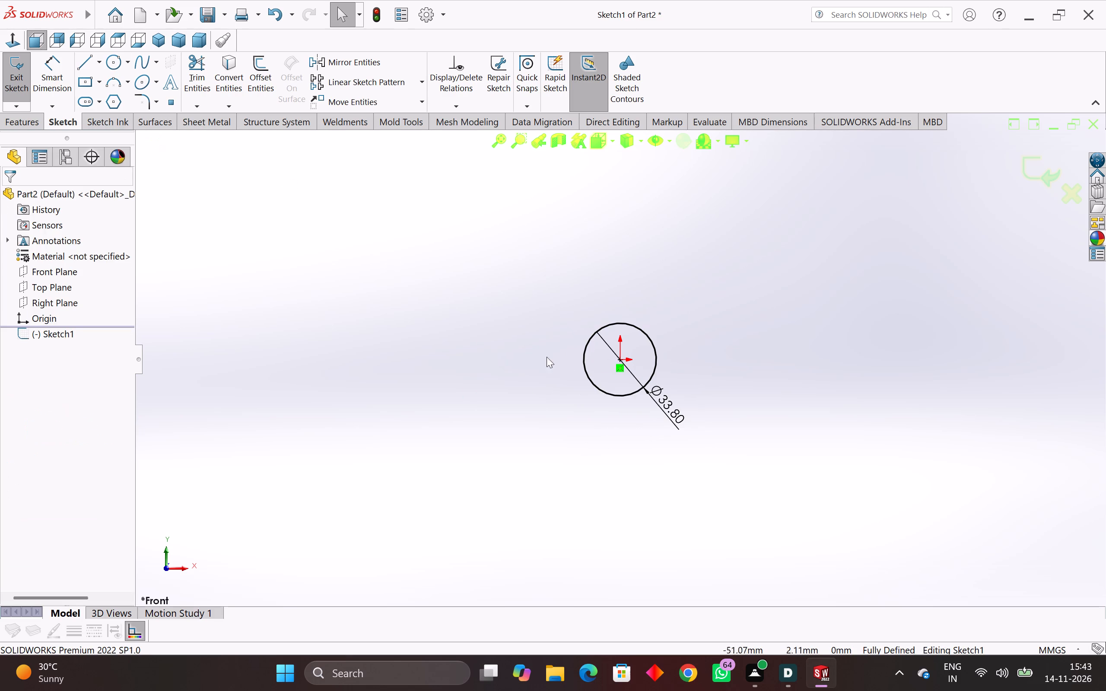
# Extrude the circle 82 mm with the Mid Plane end condition to form a solid cylinder.
pyautogui.scroll(2, 653, 357)
pyautogui.click(685, 287)
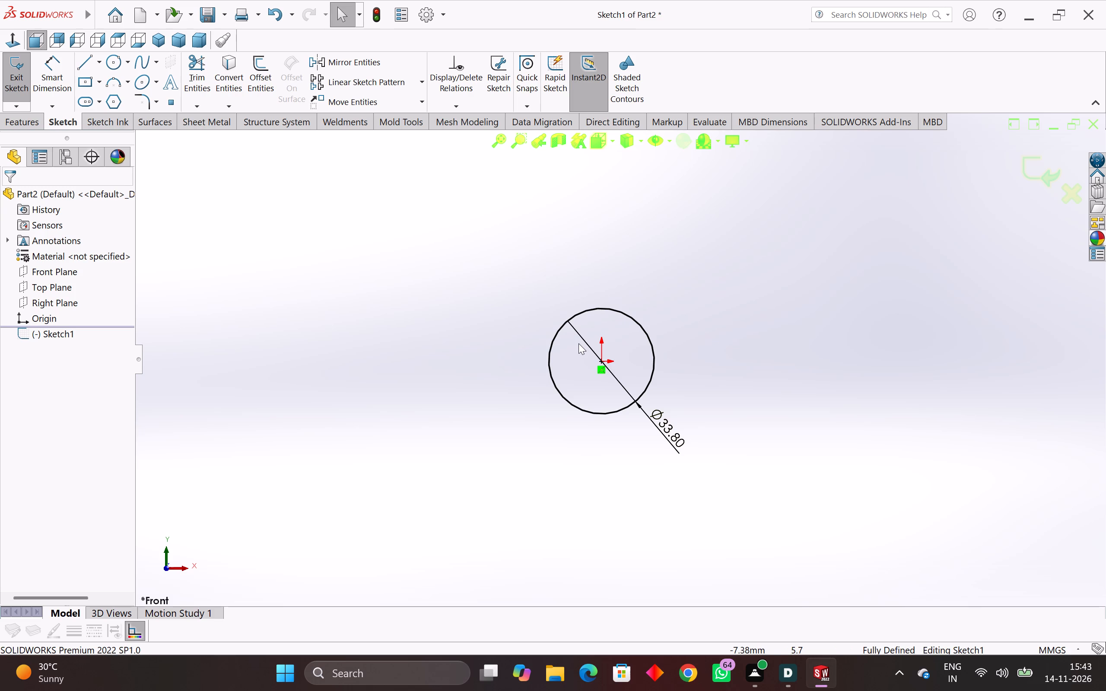
pyautogui.click(31, 116)
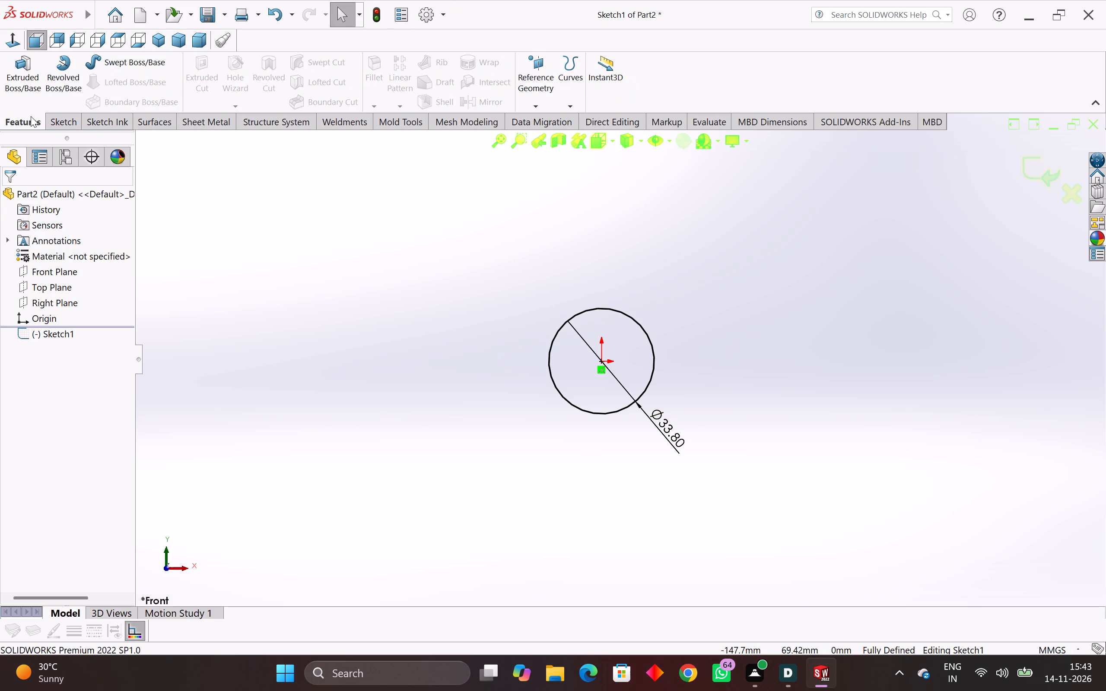
pyautogui.click(29, 77)
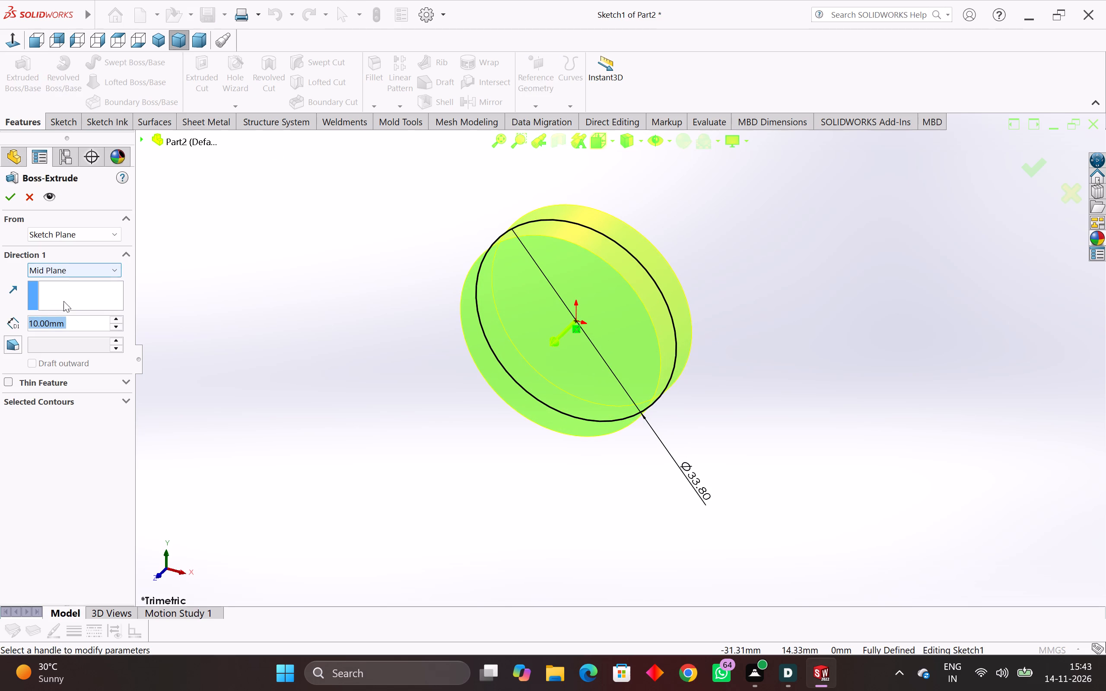
pyautogui.write('82')
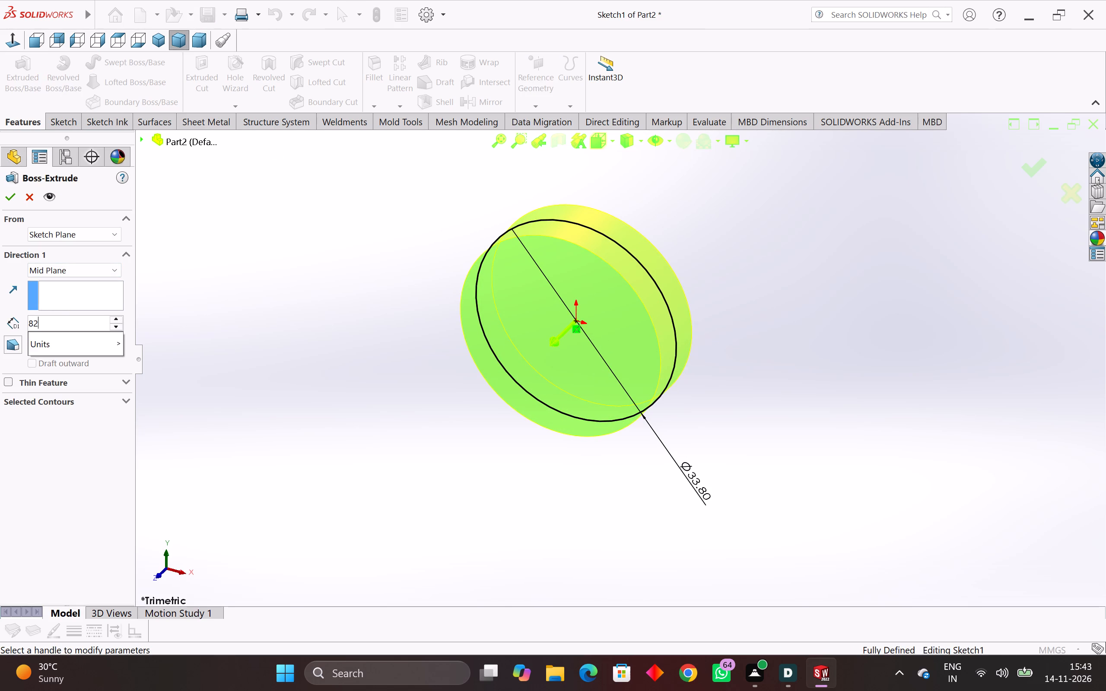
pyautogui.press('Return')
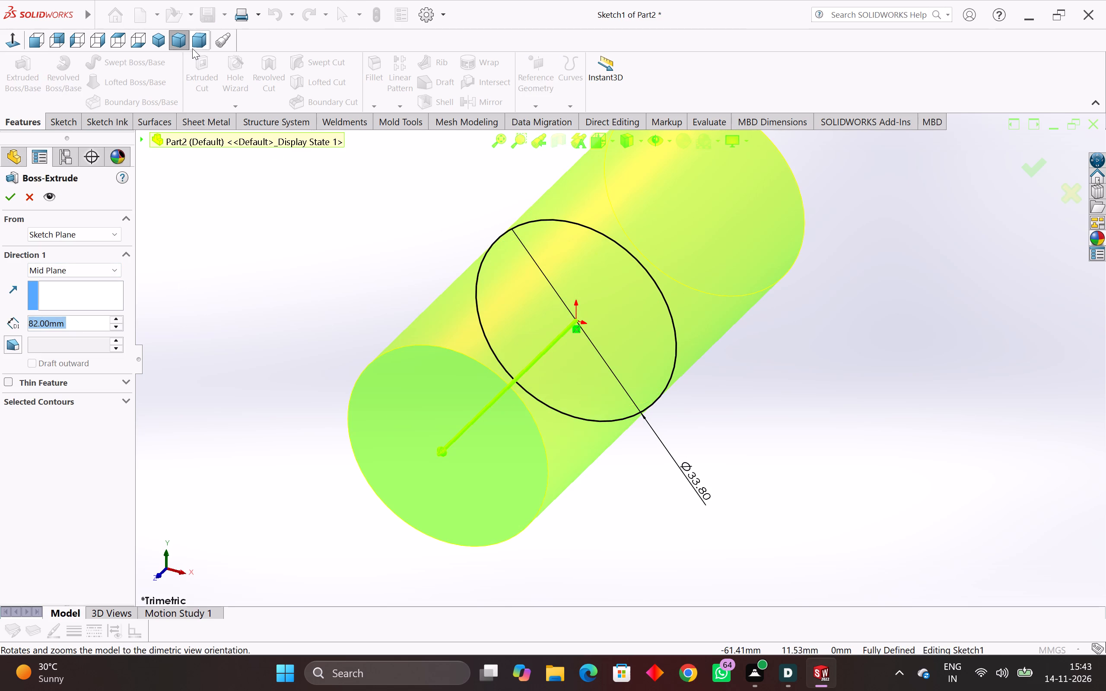
pyautogui.click(9, 197)
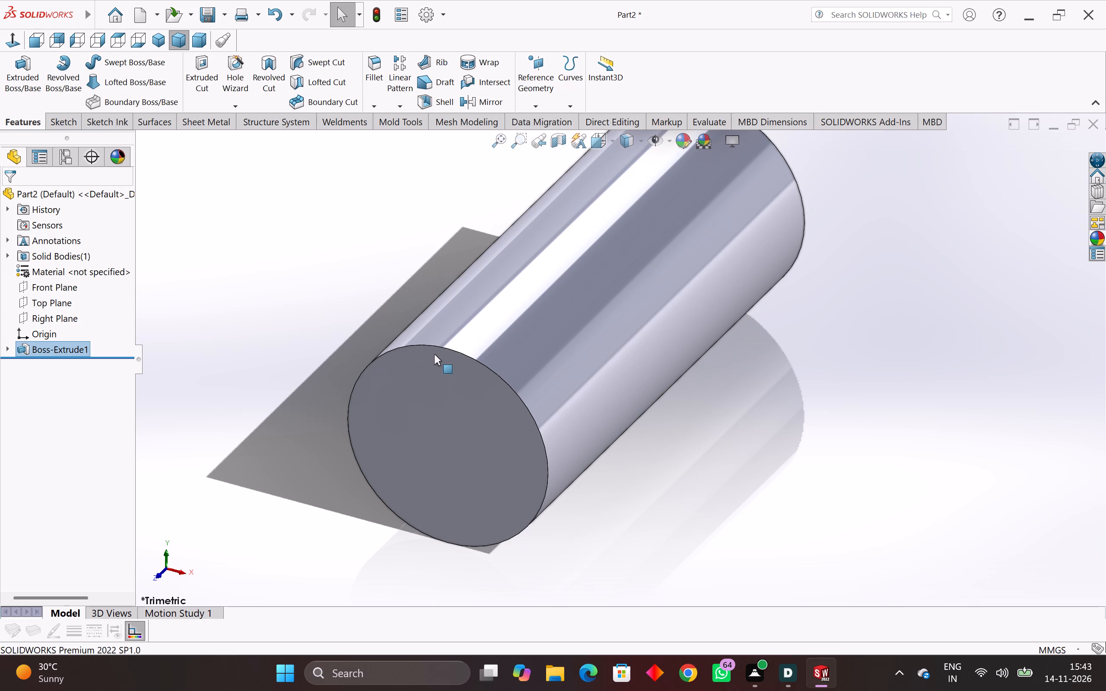
# Chamfer the circular edges at both ends of the cylinder with a 2 mm distance and 45° angle.
pyautogui.click(448, 348)
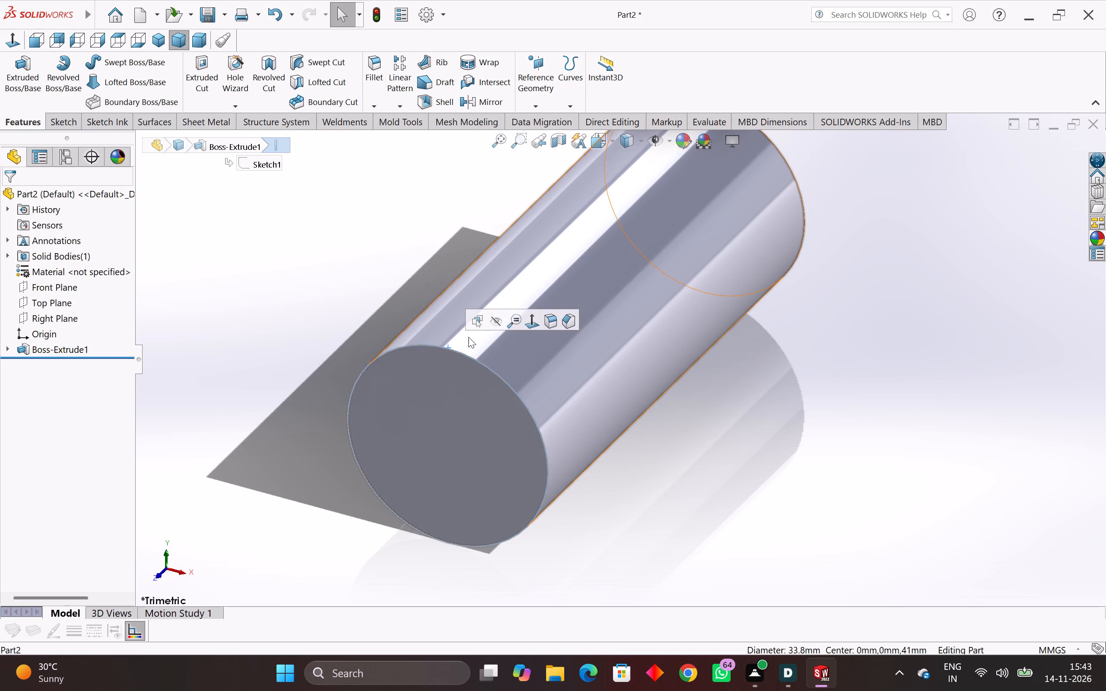
pyautogui.click(560, 325)
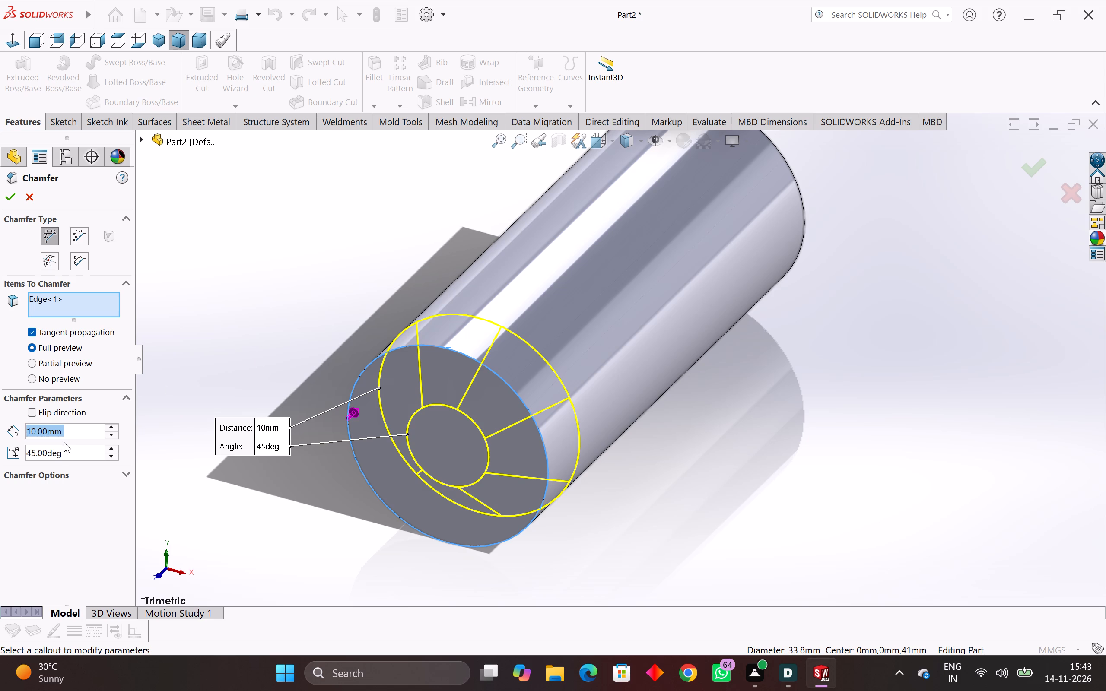
pyautogui.press('2')
pyautogui.press('Return')
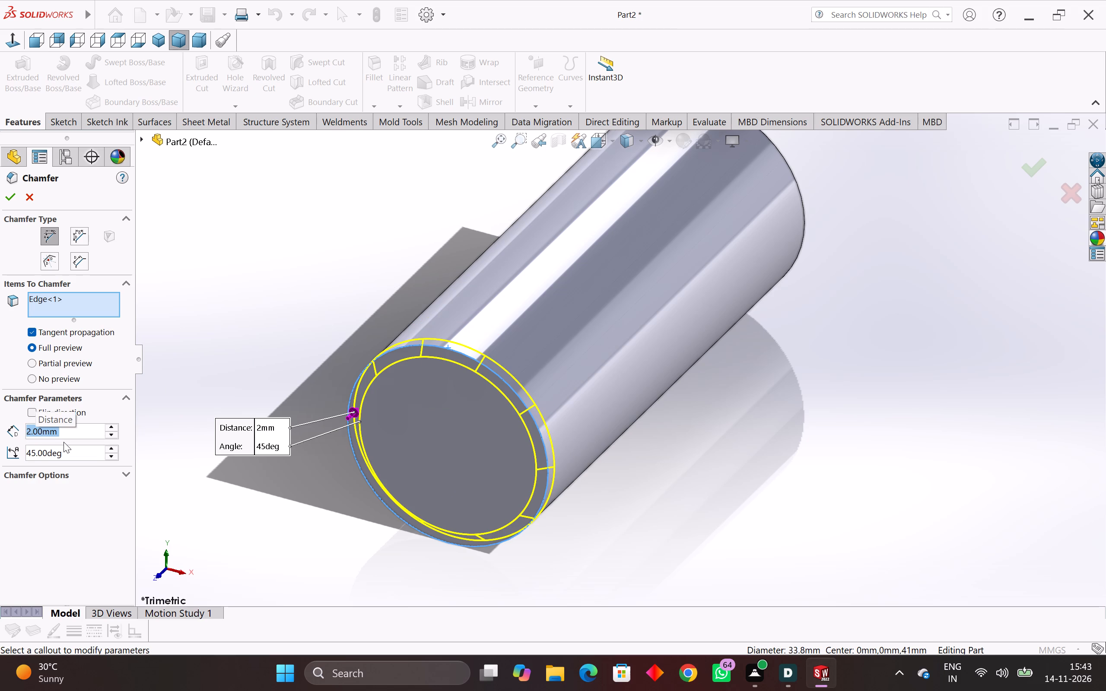
pyautogui.moveTo(679, 308); pyautogui.dragTo(557, 484, button='middle')
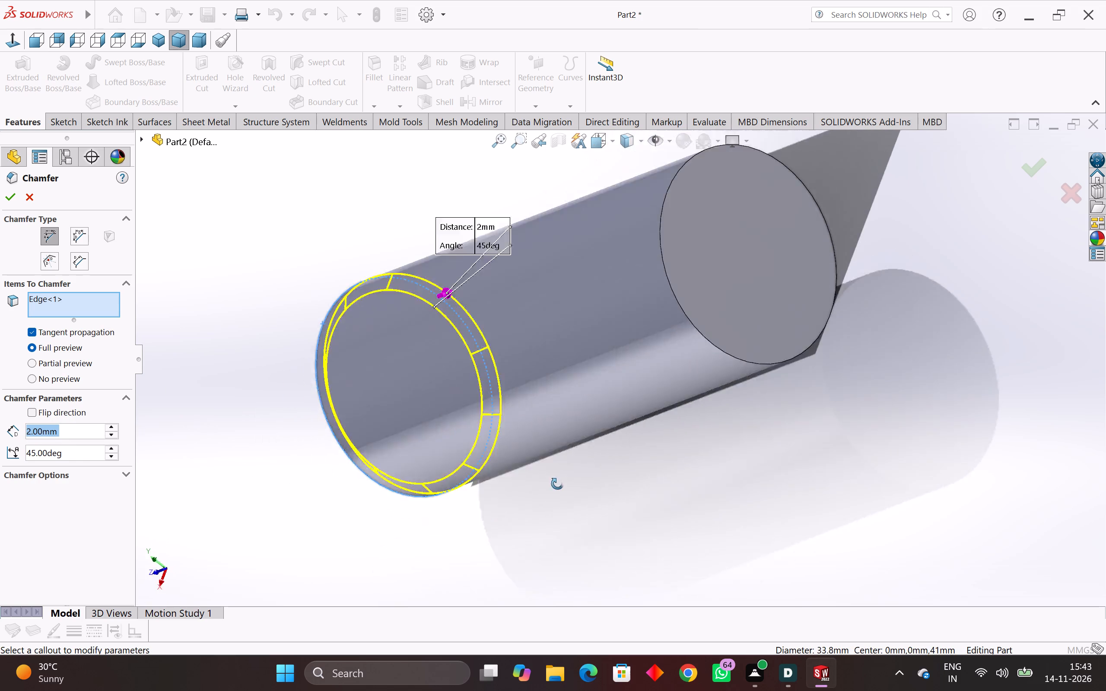
pyautogui.moveTo(557, 484); pyautogui.dragTo(557, 494, button='middle')
pyautogui.click(648, 289)
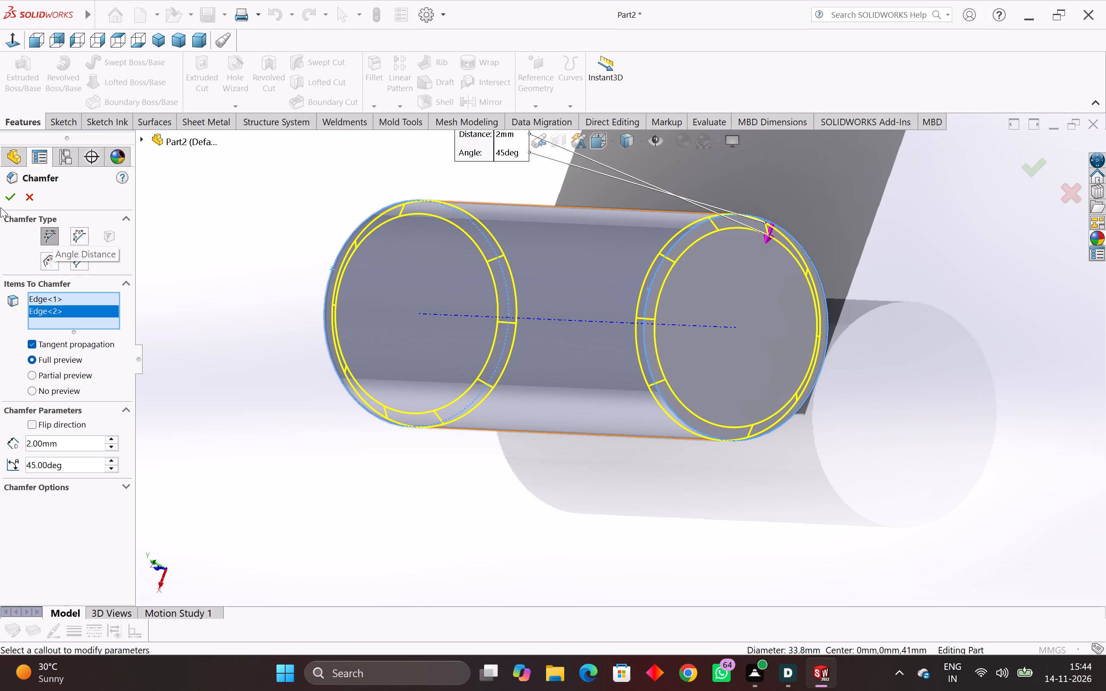
pyautogui.click(8, 194)
# Apply the sandblasted iron appearance from the iron metal appearances to the whole cylinder.
pyautogui.moveTo(473, 285); pyautogui.dragTo(546, 596, button='middle')
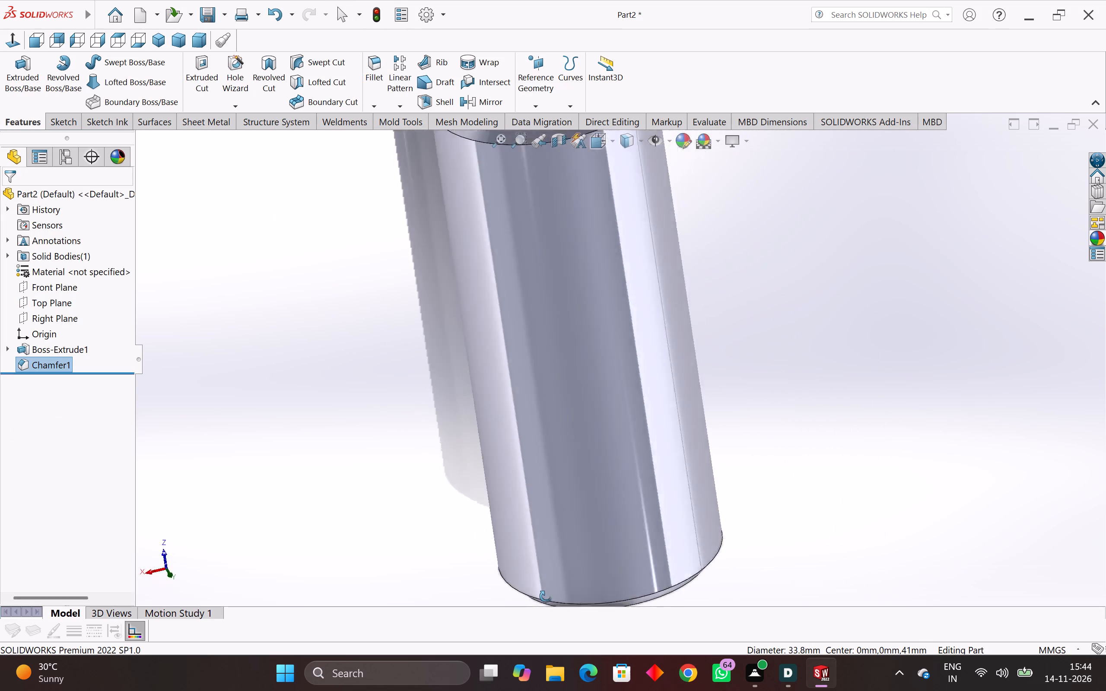
pyautogui.moveTo(546, 596); pyautogui.dragTo(421, 616, button='middle')
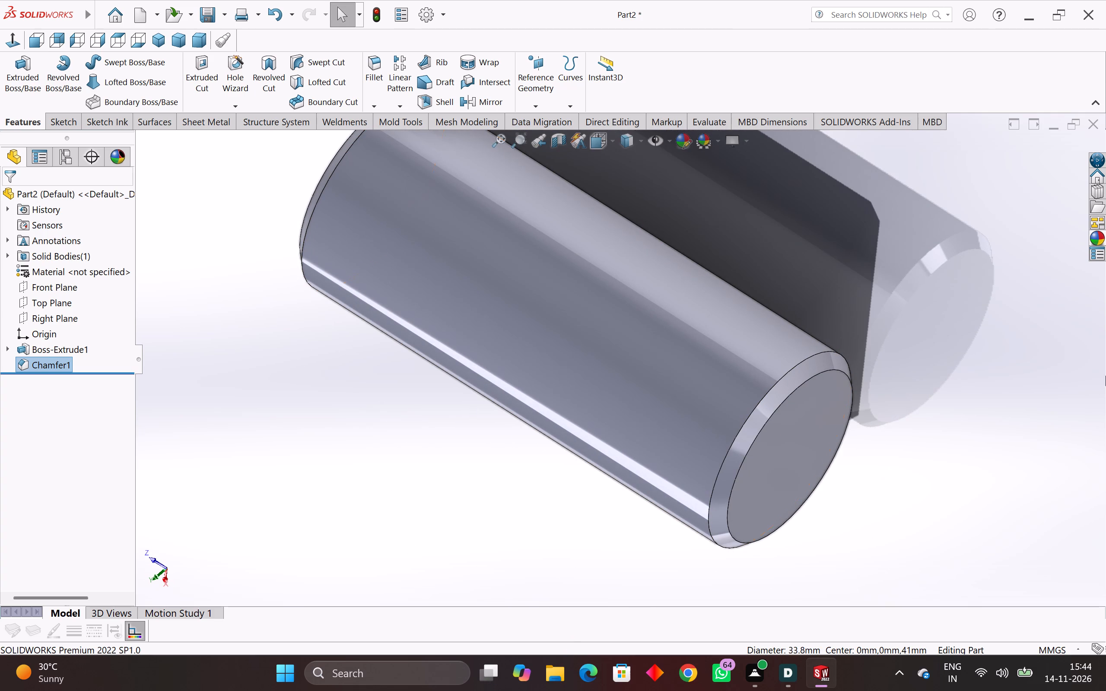
pyautogui.click(1097, 236)
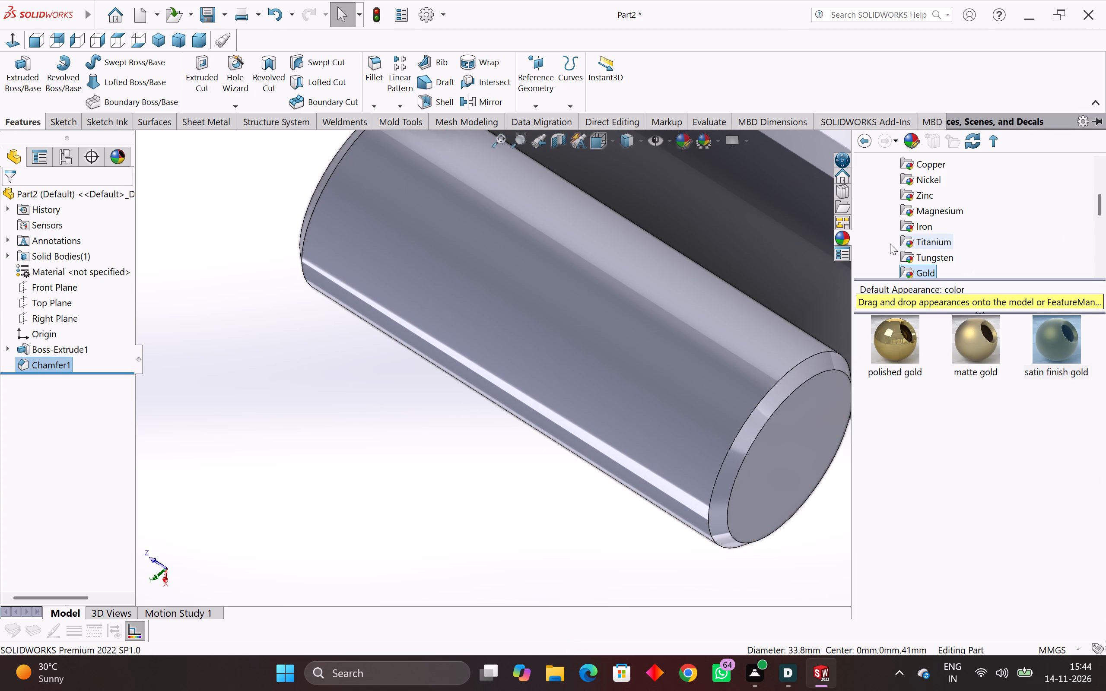
pyautogui.scroll(3, 916, 219)
pyautogui.scroll(-2, 917, 214)
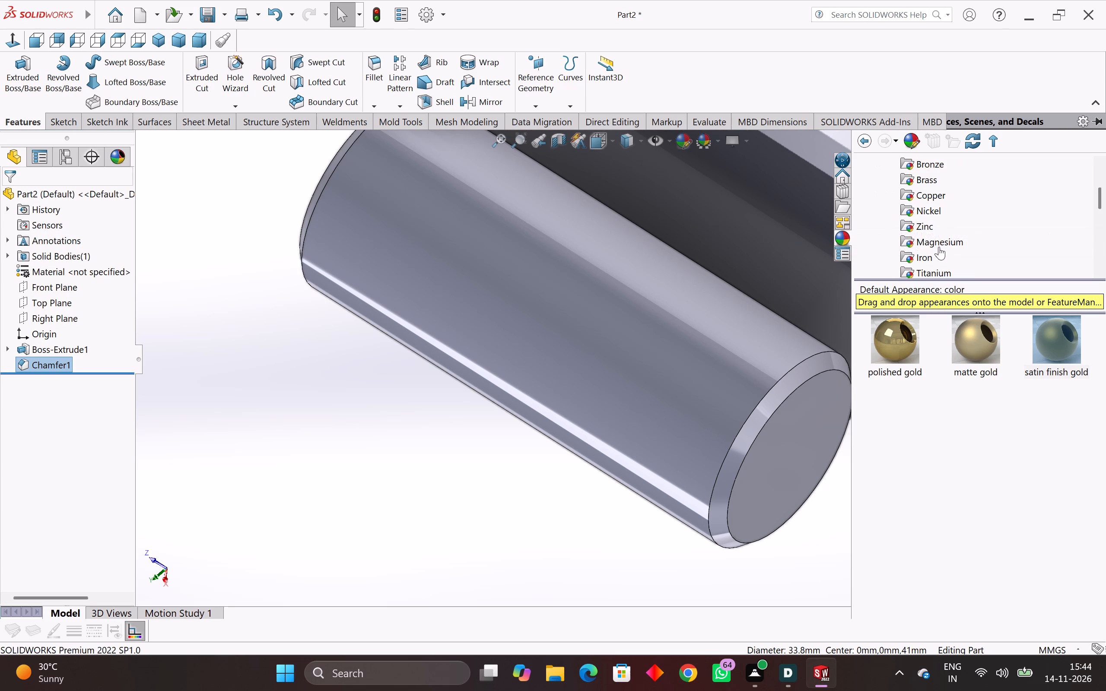
pyautogui.click(928, 261)
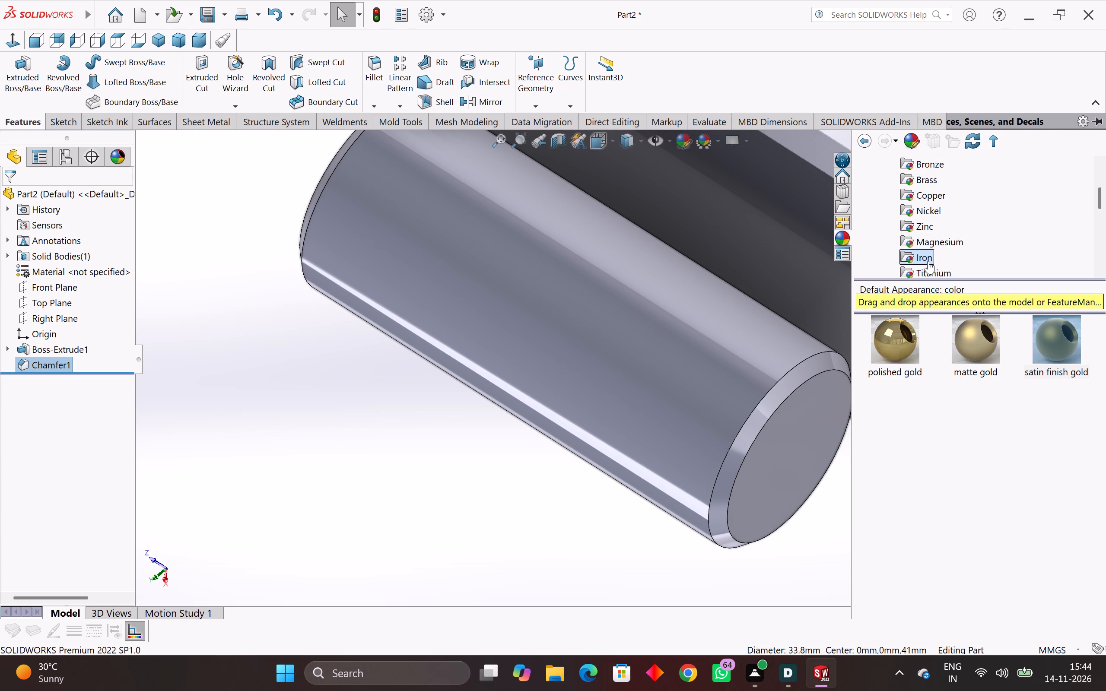
pyautogui.doubleClick(988, 349)
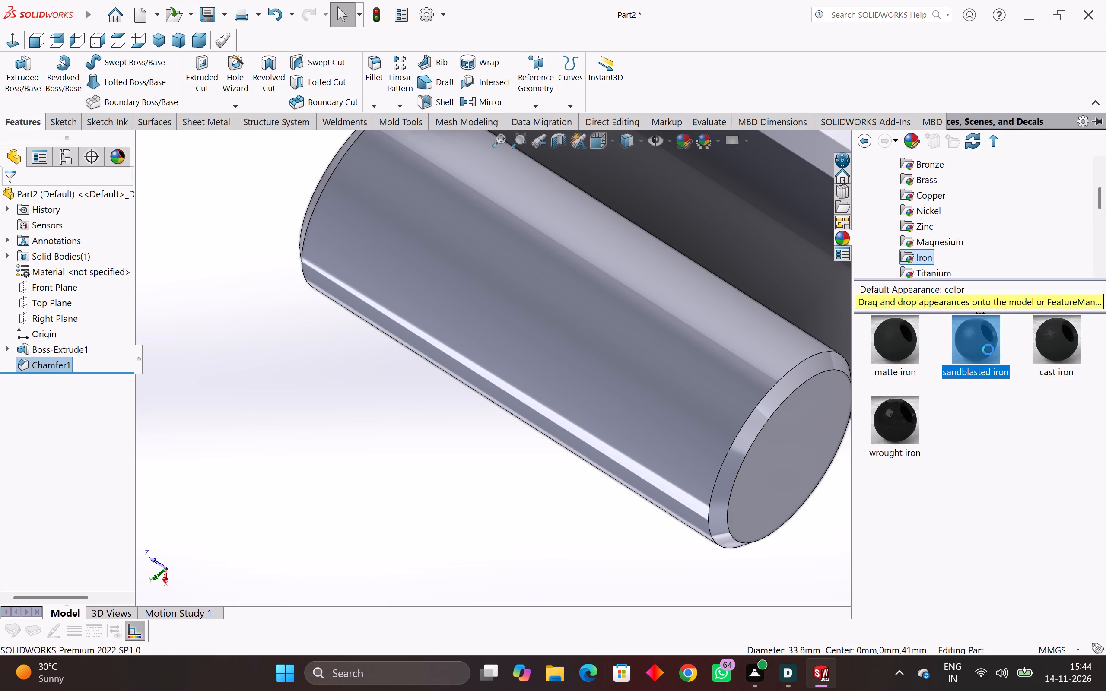
pyautogui.tripleClick(991, 345)
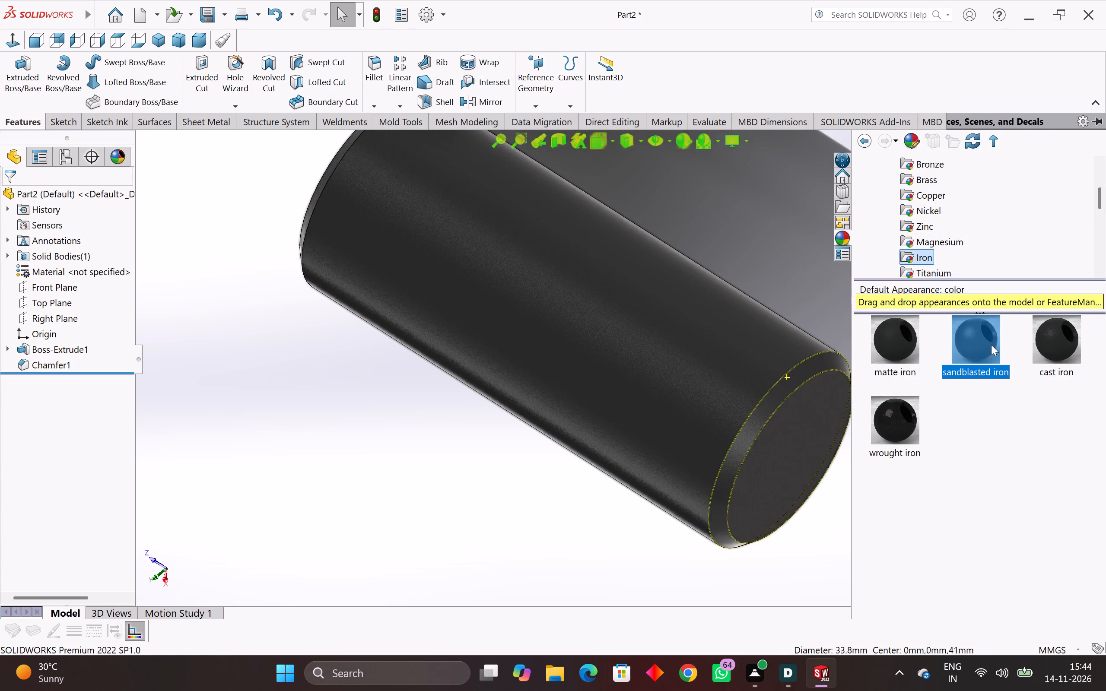
pyautogui.click(991, 345)
pyautogui.click(772, 250)
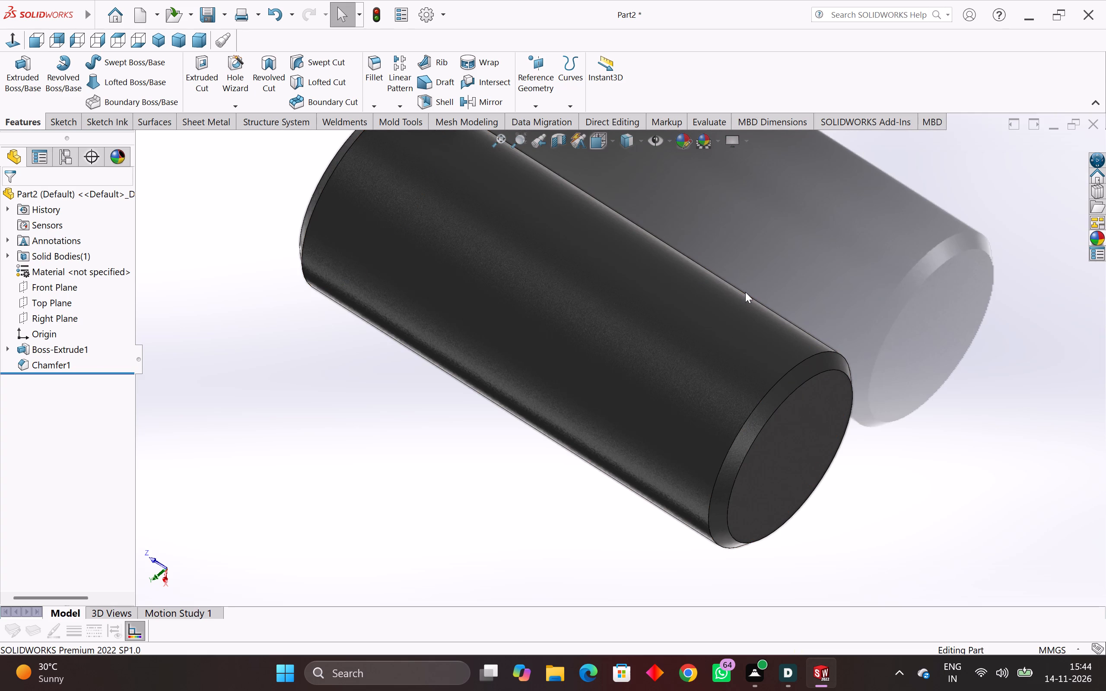
# Save the part as P PIN in the 4CE folder within Documents.
pyautogui.hotkey('ctrl', 's')
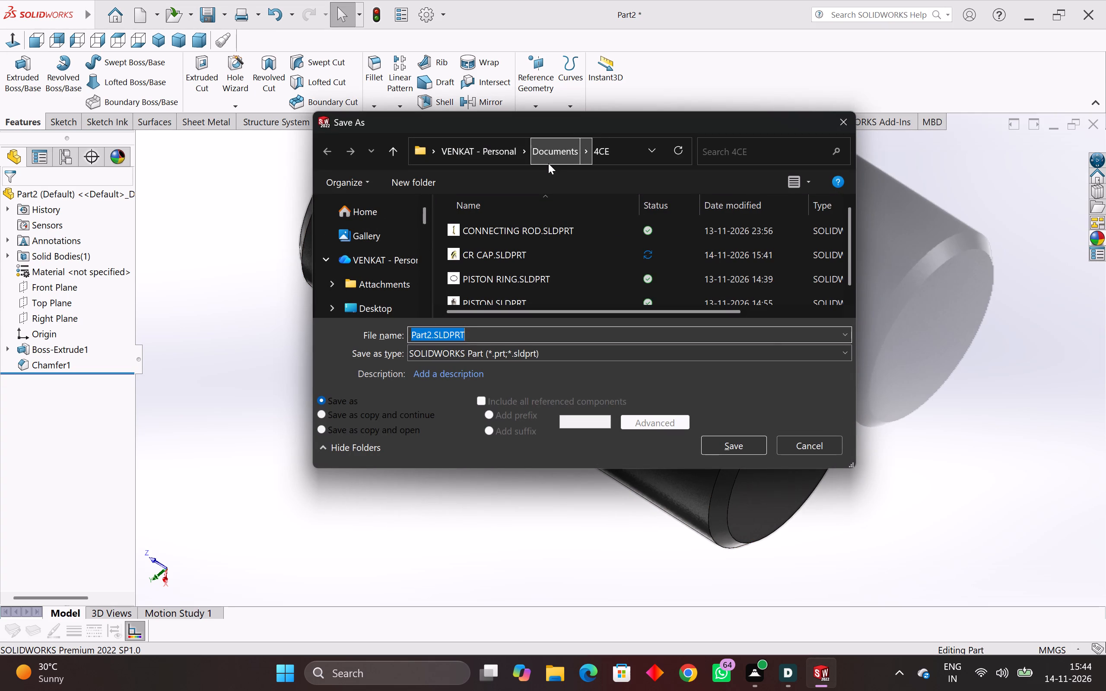
pyautogui.write('P')
pyautogui.press('space')
pyautogui.write('PIN')
pyautogui.press('Return')
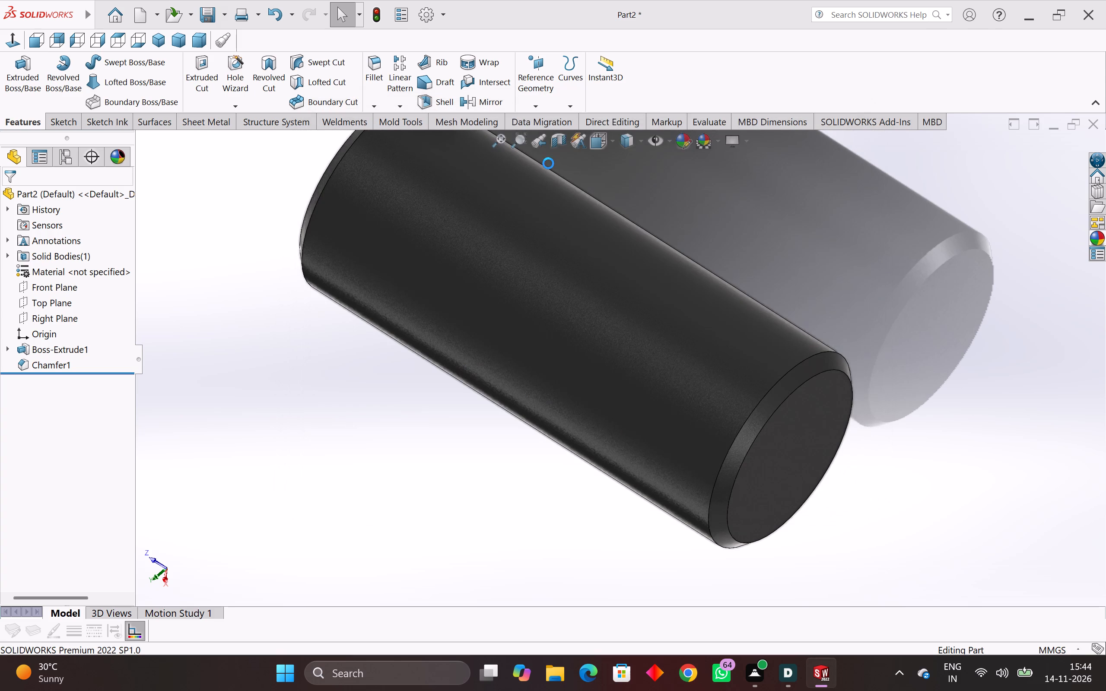
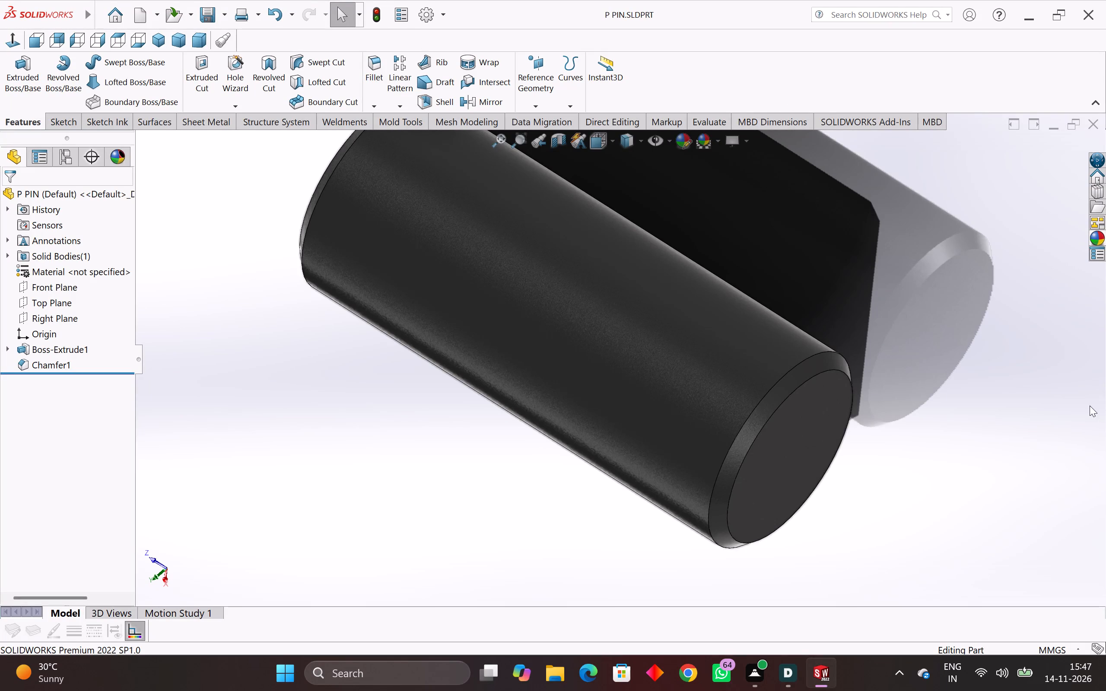
# Inspect the finished P PIN model from several sides, ending in the isometric view.
pyautogui.moveTo(802, 397); pyautogui.dragTo(712, 510, button='middle')
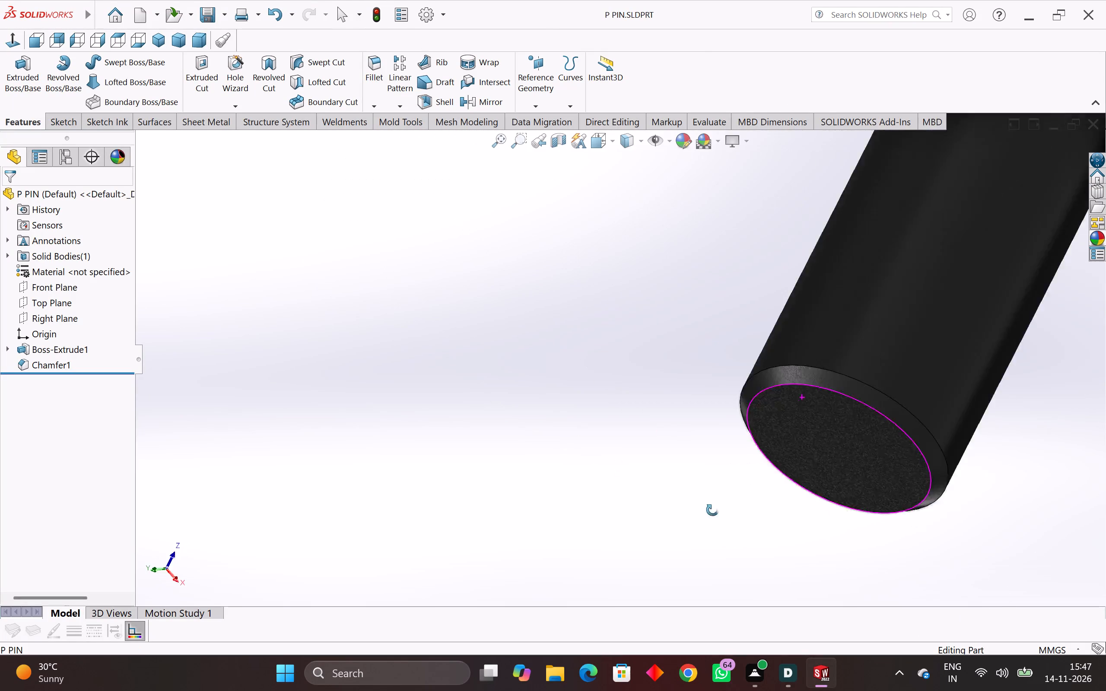
pyautogui.moveTo(712, 510); pyautogui.dragTo(772, 516, button='middle')
pyautogui.scroll(-2, 772, 516)
pyautogui.scroll(-3, 817, 333)
pyautogui.moveTo(810, 333); pyautogui.dragTo(741, 580, button='middle')
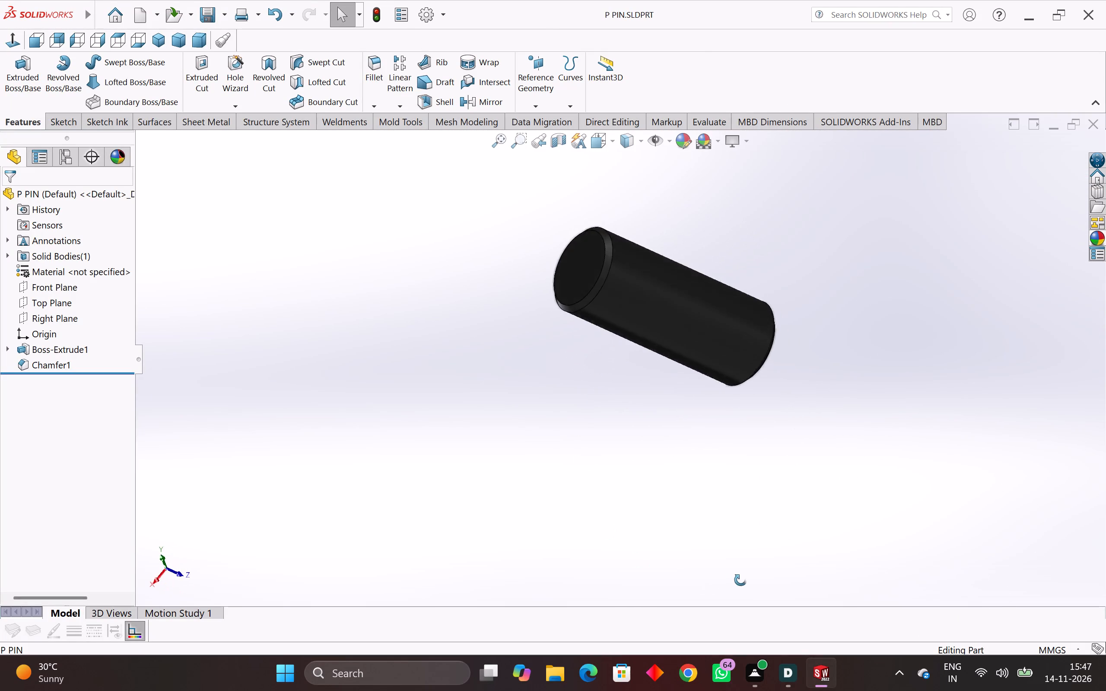
pyautogui.moveTo(741, 580); pyautogui.dragTo(755, 665, button='middle')
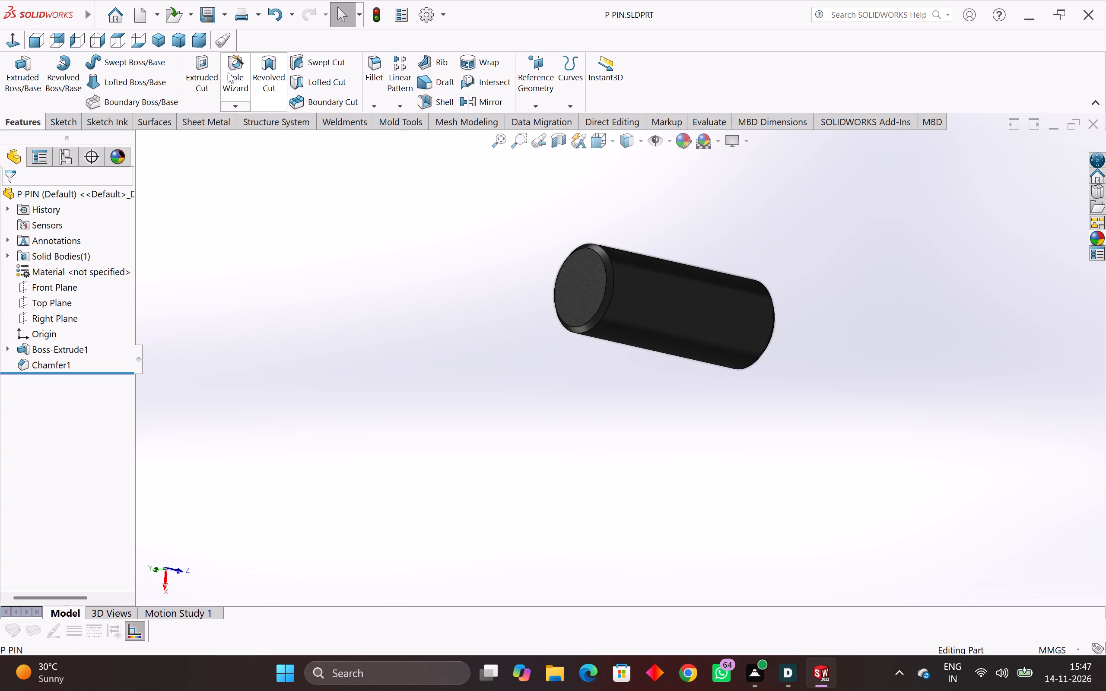
pyautogui.scroll(4, 772, 307)
pyautogui.scroll(-4, 625, 252)
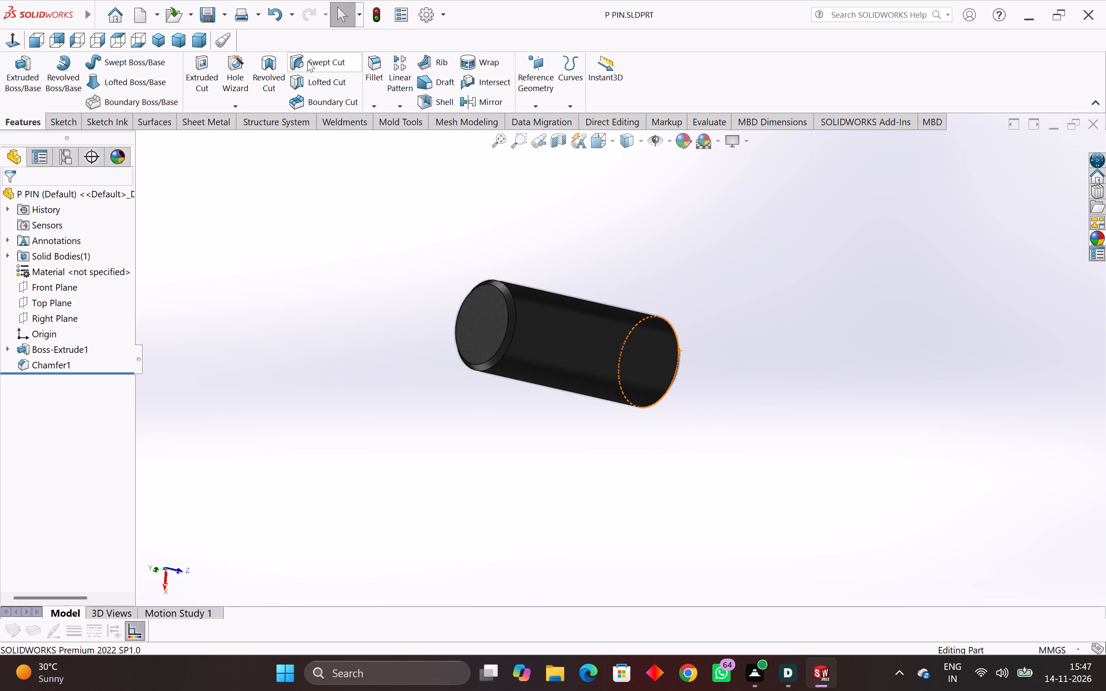
pyautogui.click(163, 44)
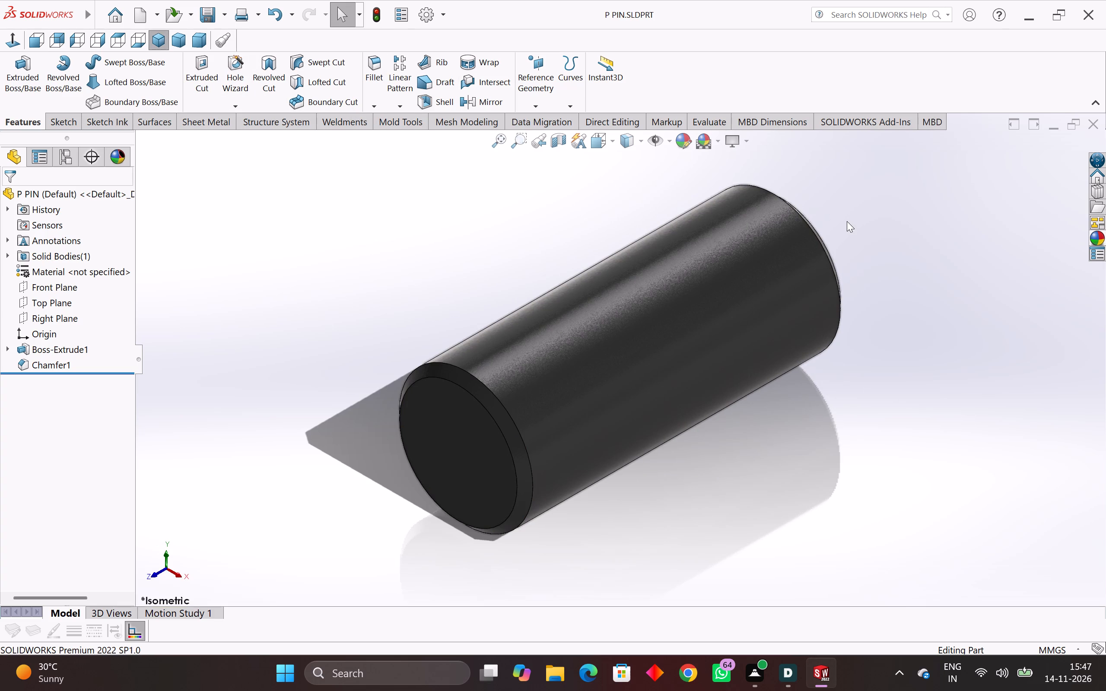
pyautogui.click(832, 230)
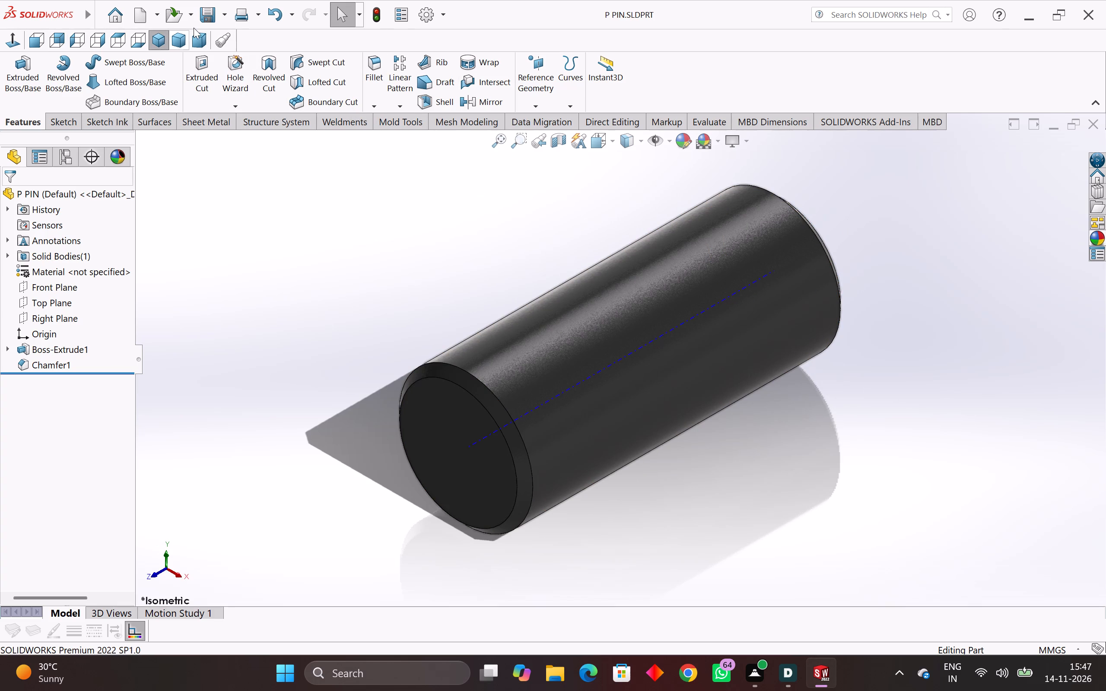
# Create a new assembly document.
pyautogui.click(142, 15)
pyautogui.doubleClick(410, 249)
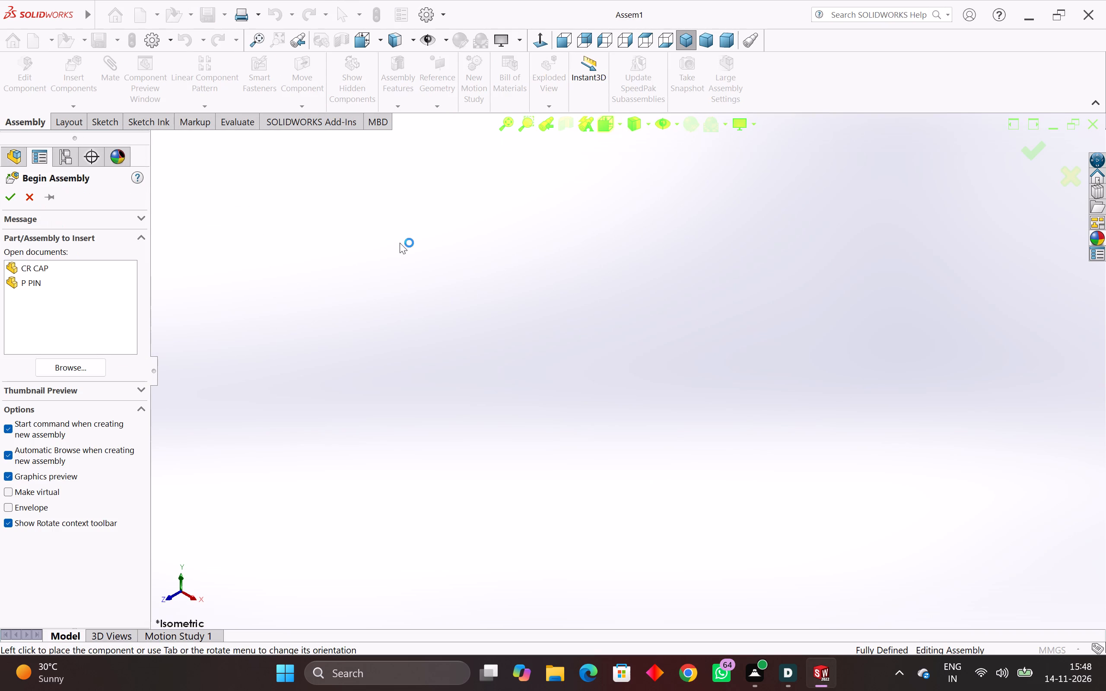
# Browse the 4CE and Desktop folders for a component to insert, and search Documents for "CS".
pyautogui.click(68, 365)
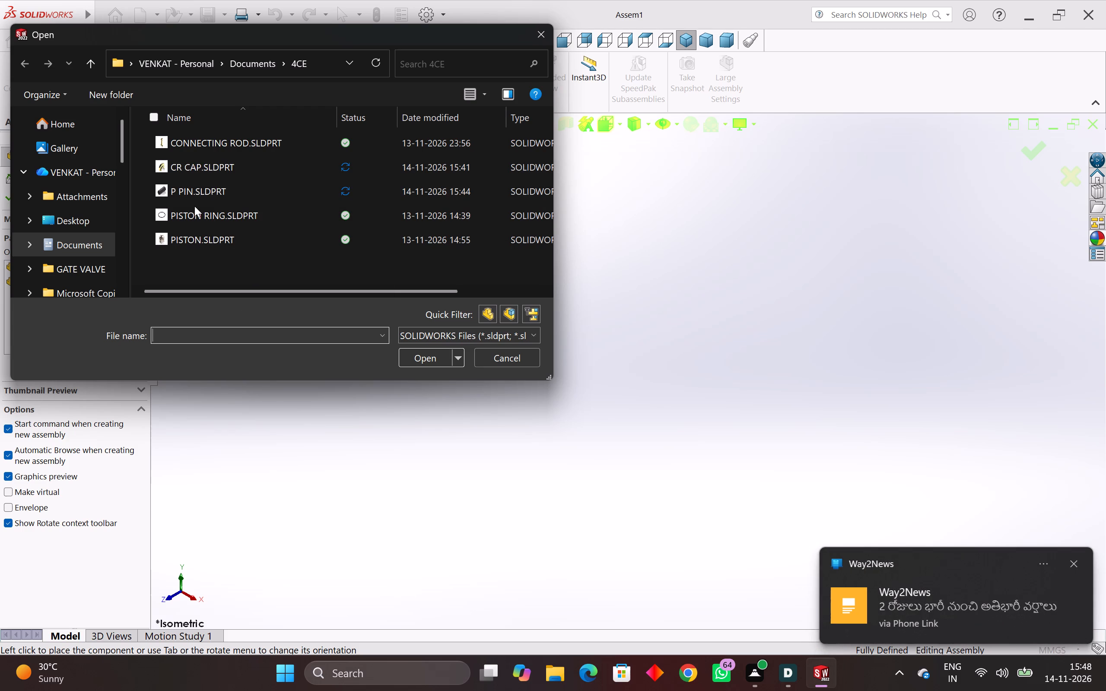
pyautogui.scroll(3, 225, 198)
pyautogui.scroll(2, 207, 162)
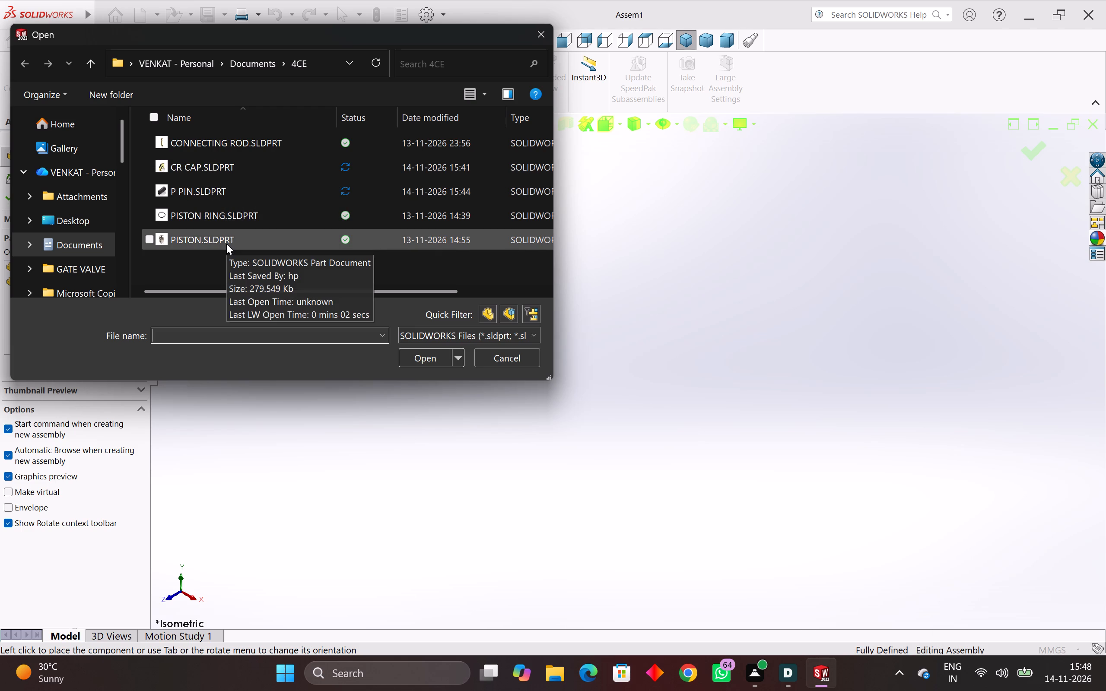
pyautogui.click(90, 216)
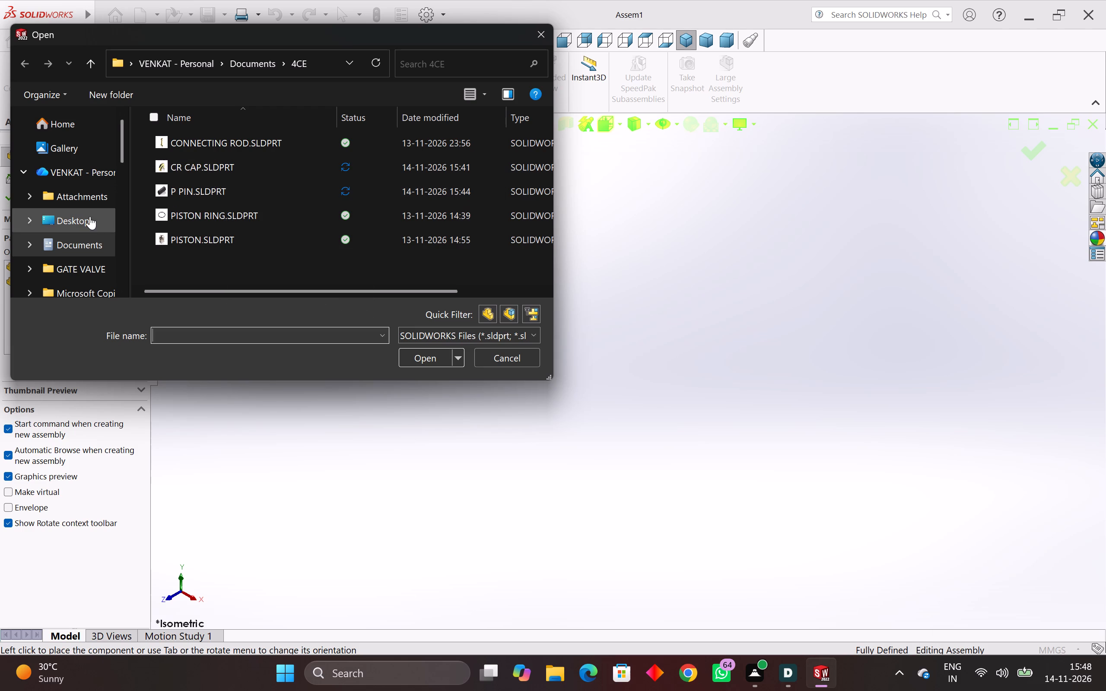
pyautogui.scroll(-5, 102, 257)
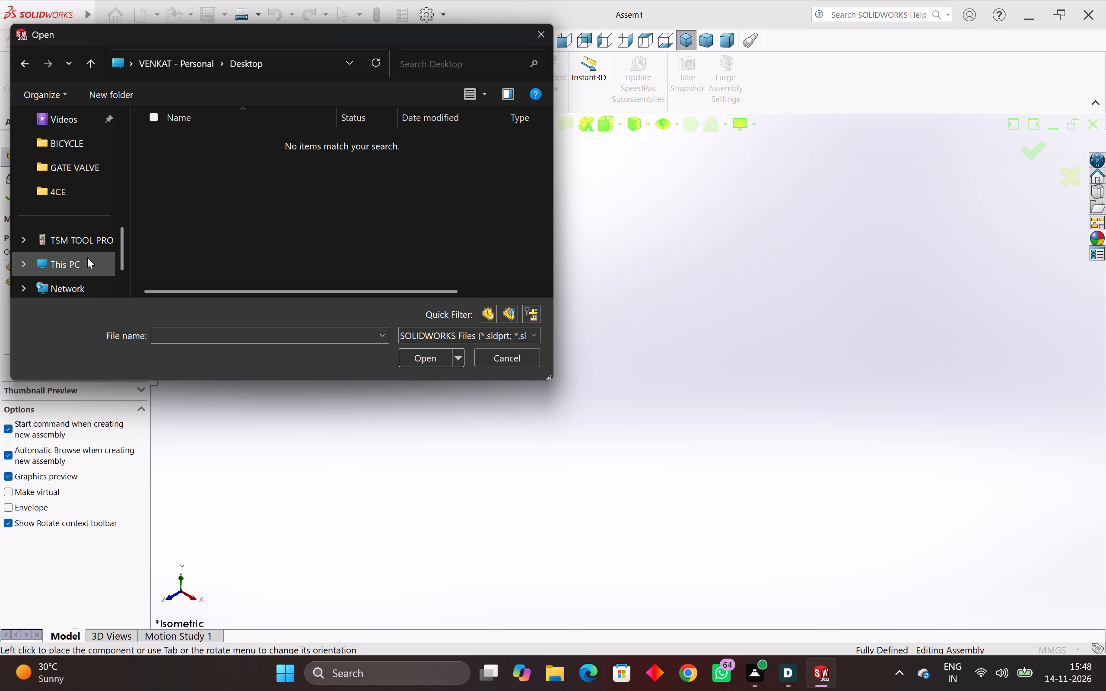
pyautogui.click(79, 186)
pyautogui.moveTo(75, 193); pyautogui.dragTo(74, 198)
pyautogui.click(73, 198)
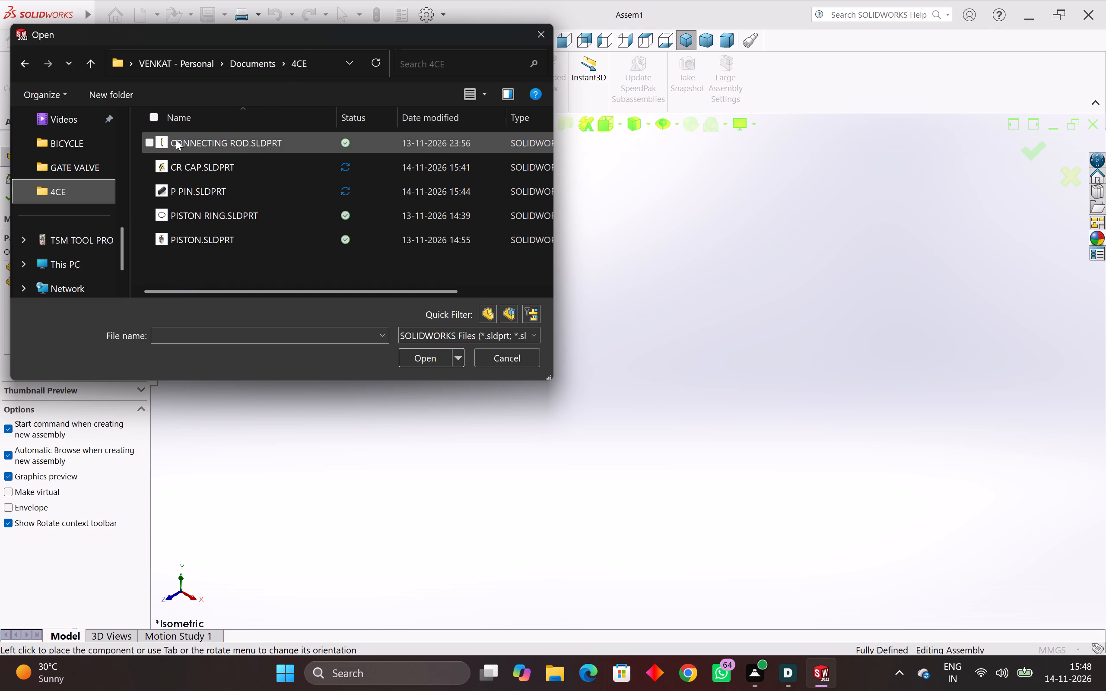
pyautogui.scroll(3, 95, 177)
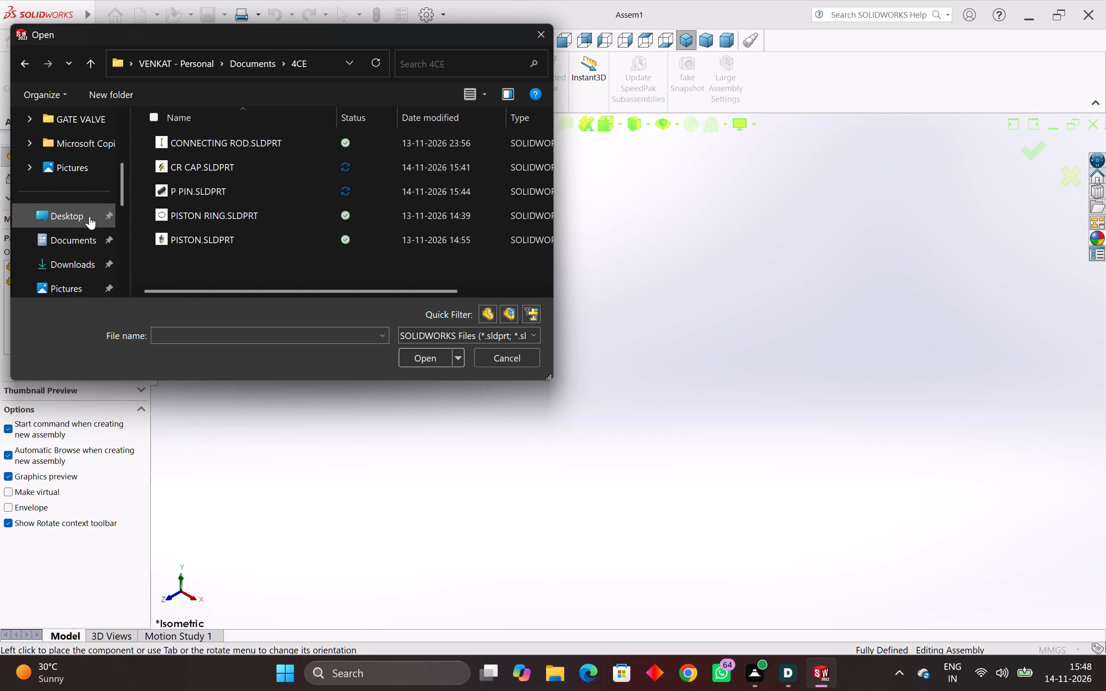
pyautogui.click(77, 244)
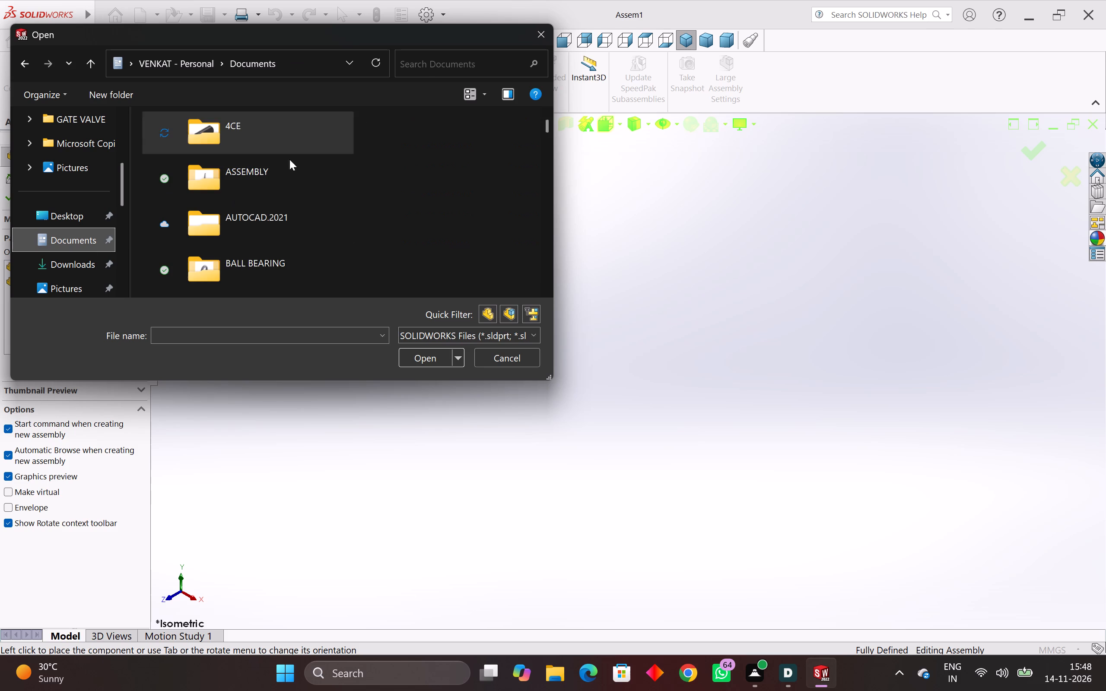
pyautogui.click(438, 63)
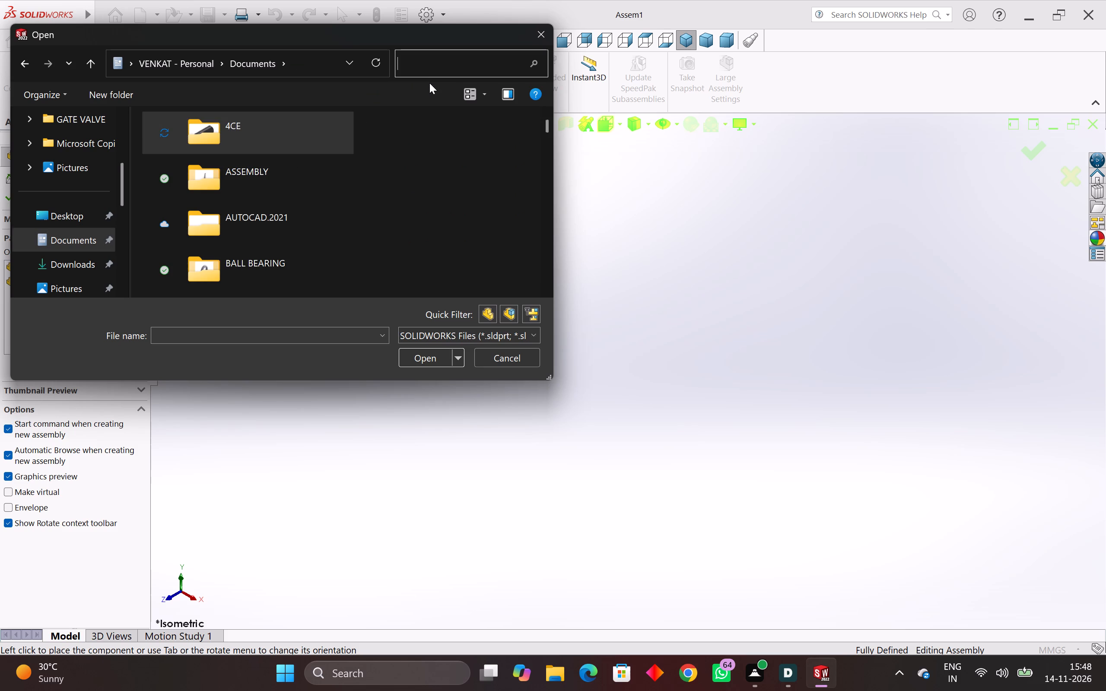
pyautogui.press('c')
pyautogui.press('s')
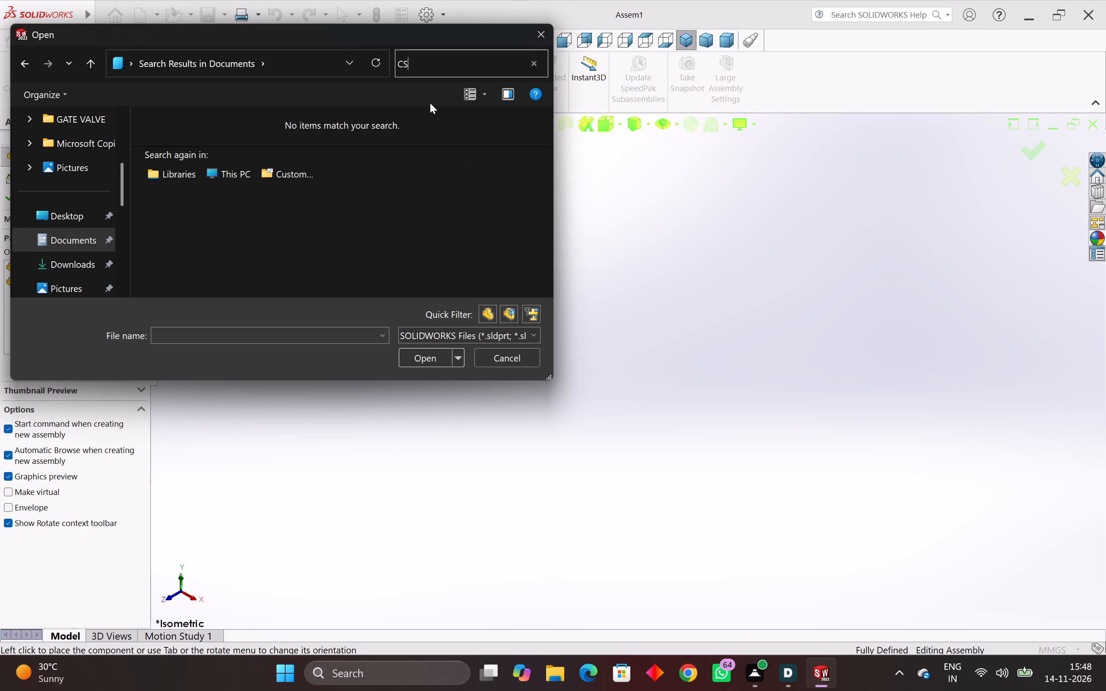
pyautogui.click(420, 61)
pyautogui.moveTo(411, 63); pyautogui.dragTo(311, 73)
pyautogui.scroll(3, 60, 123)
pyautogui.scroll(2, 84, 161)
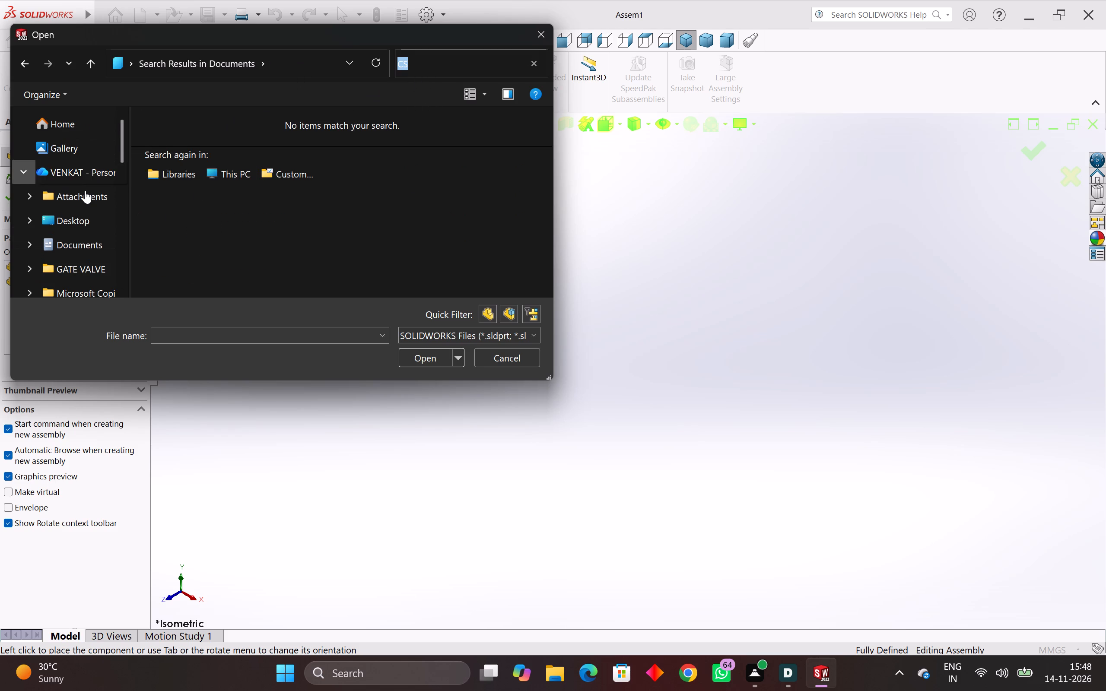
# Look through the files in Documents for the component, repeat the "CS" search, and leave component insertion.
pyautogui.click(95, 175)
pyautogui.scroll(-4, 306, 206)
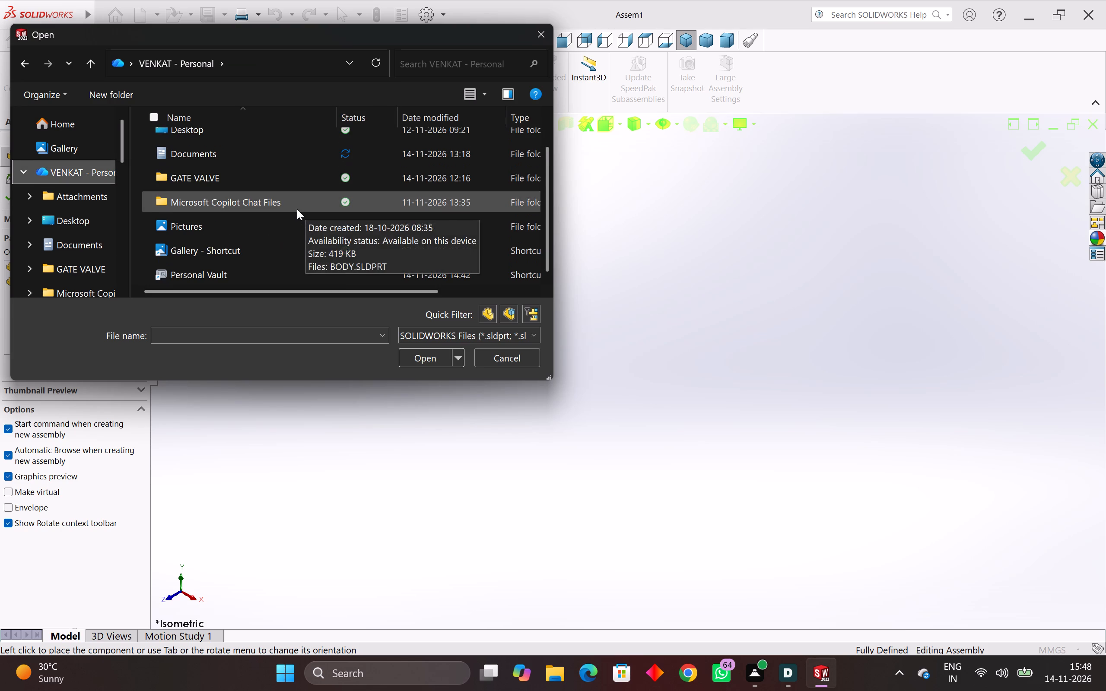
pyautogui.scroll(-4, 296, 208)
pyautogui.scroll(5, 296, 207)
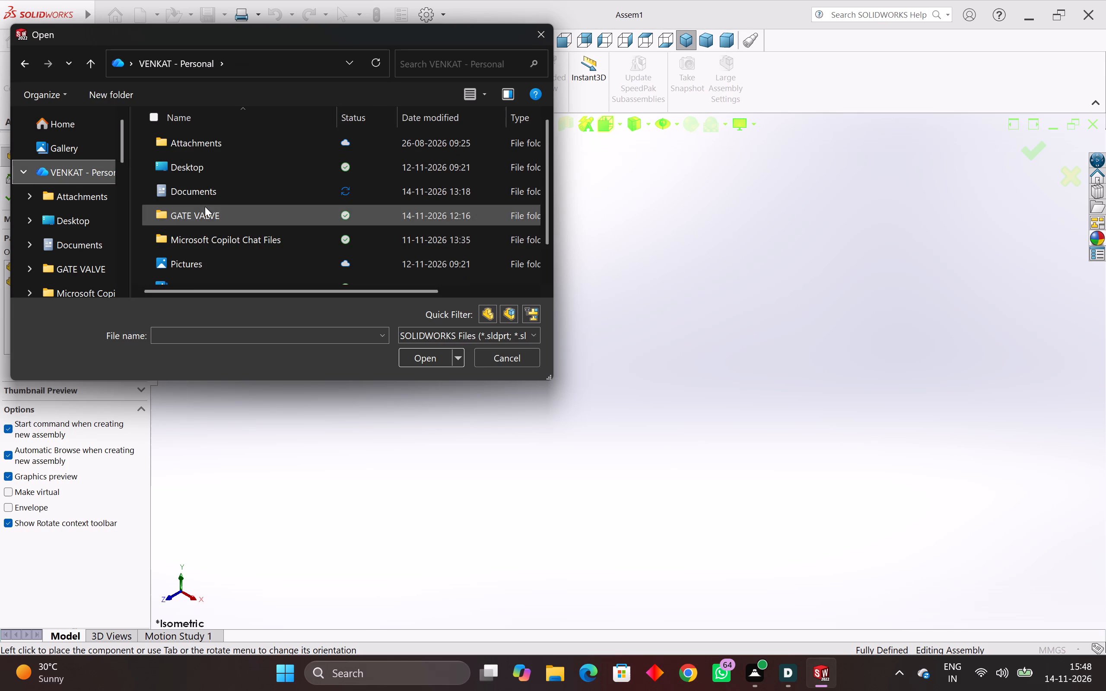
pyautogui.click(210, 194)
pyautogui.doubleClick(210, 194)
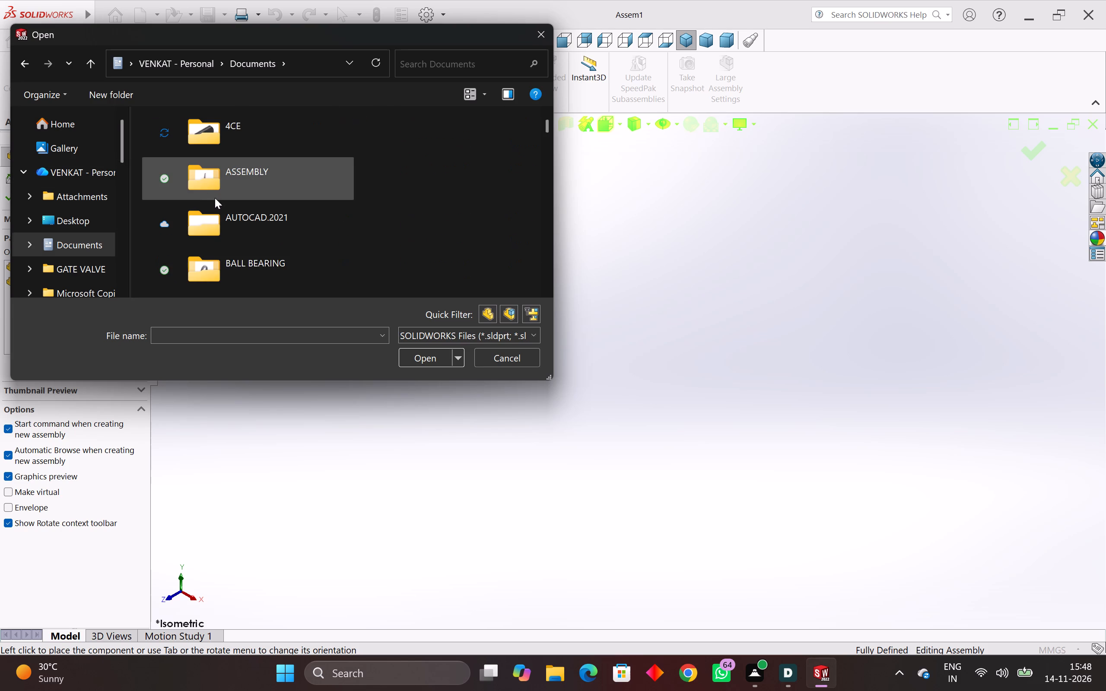
pyautogui.scroll(-8, 237, 202)
pyautogui.scroll(3, 240, 204)
pyautogui.scroll(-3, 240, 204)
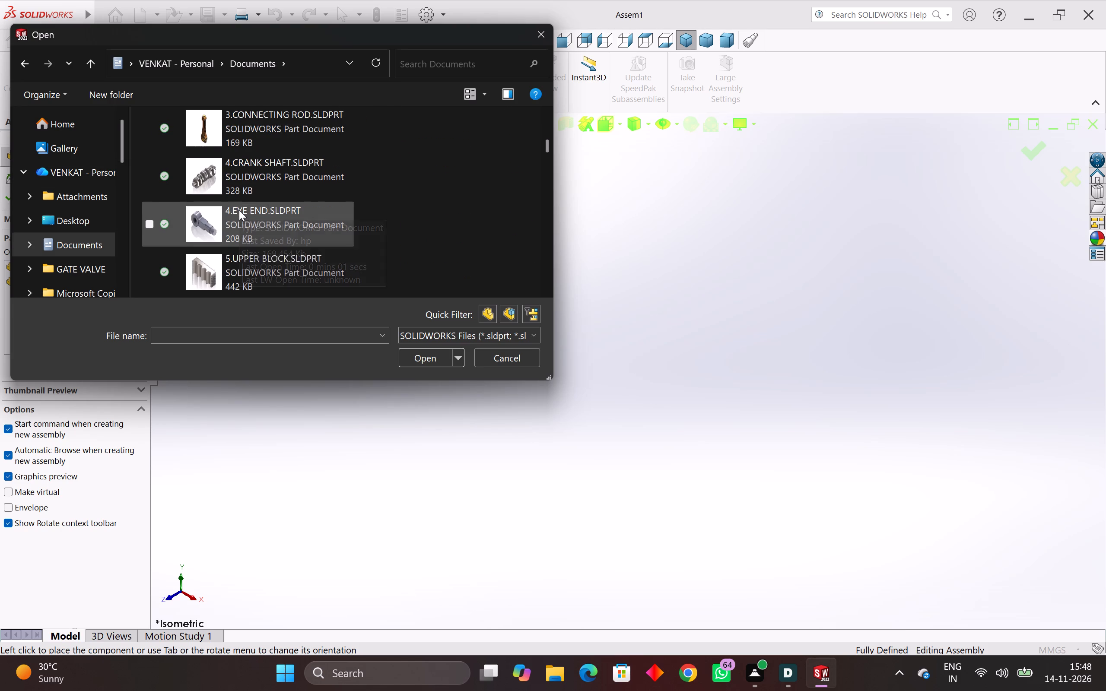
pyautogui.scroll(-4, 238, 211)
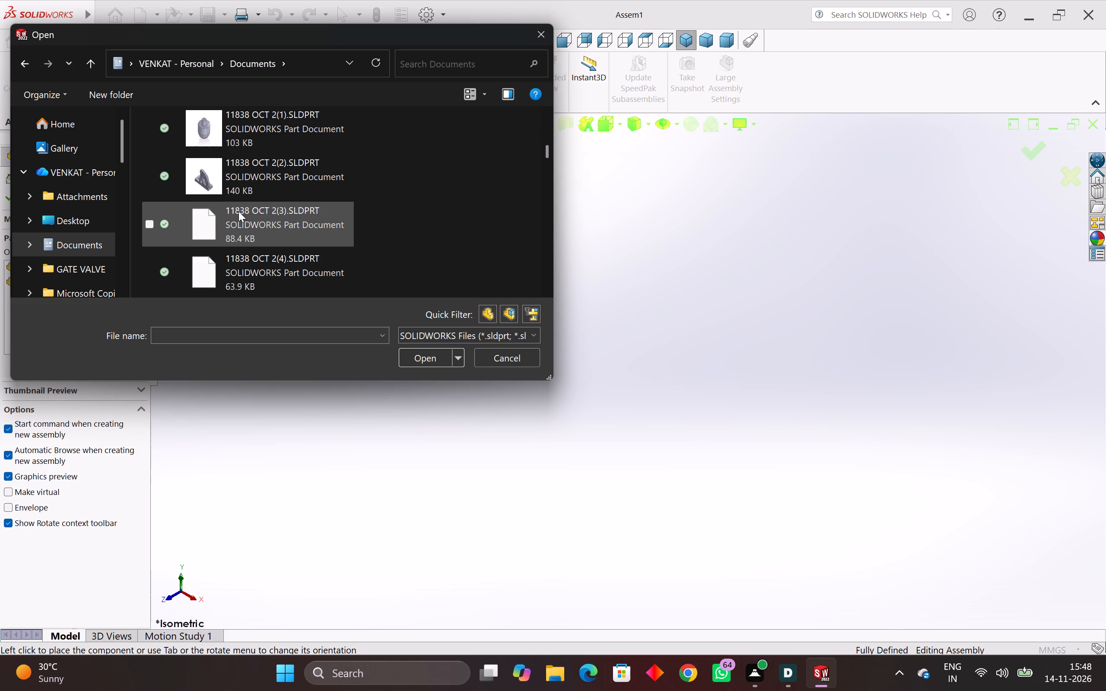
pyautogui.scroll(-2, 238, 211)
pyautogui.click(416, 59)
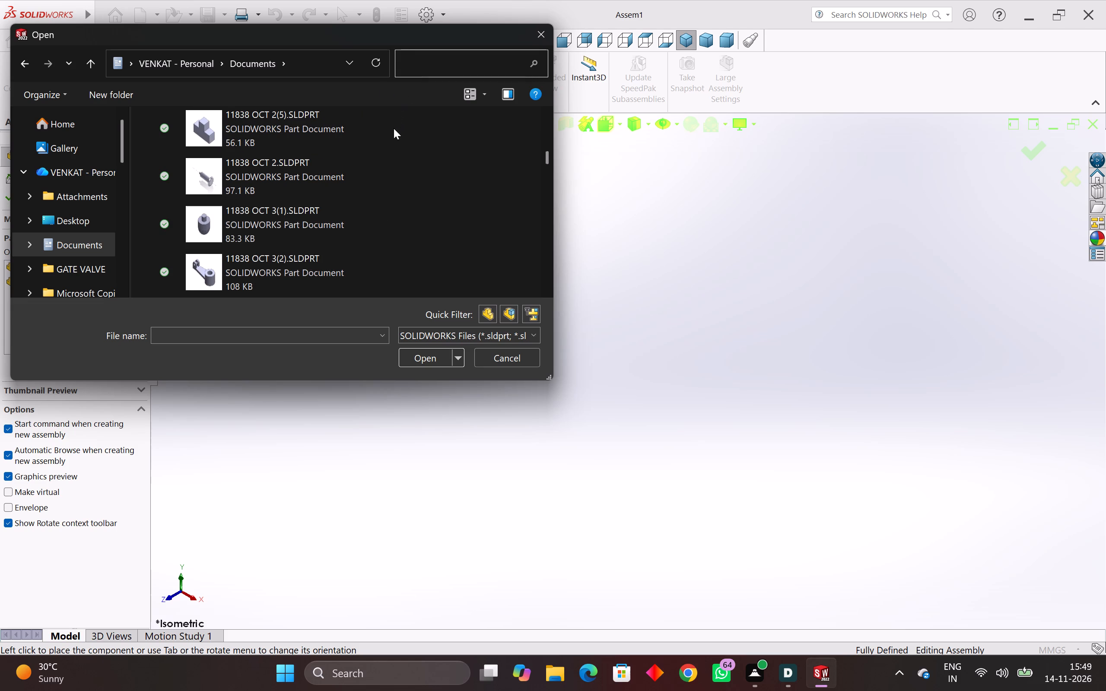
pyautogui.press('c')
pyautogui.press('s')
pyautogui.press('Return')
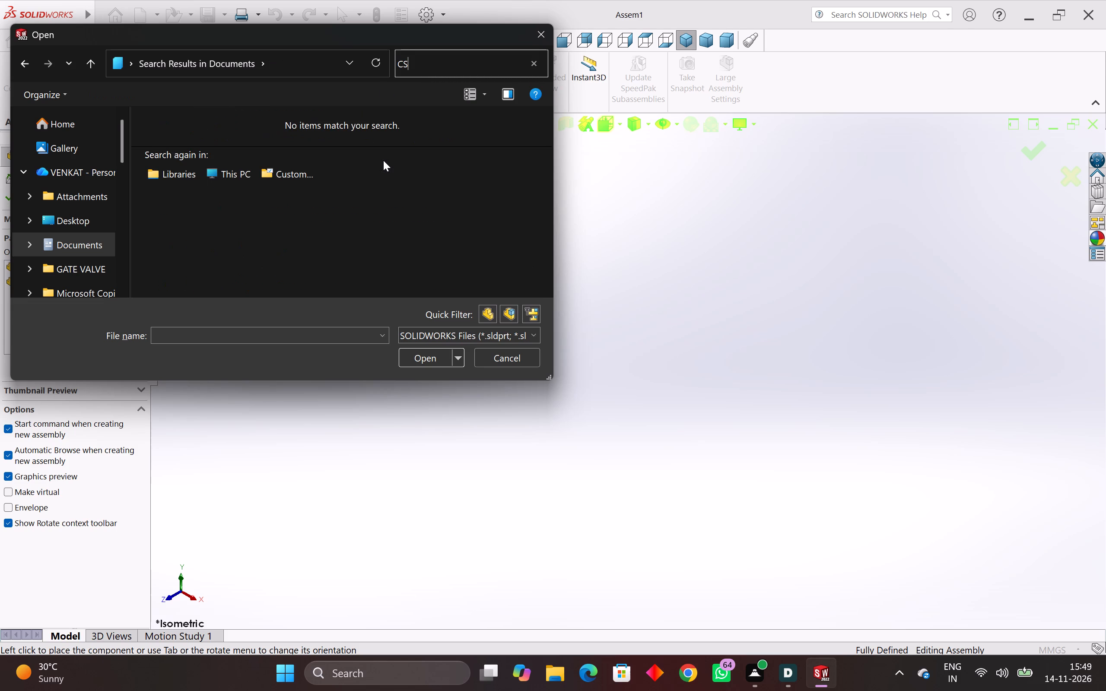
pyautogui.click(541, 29)
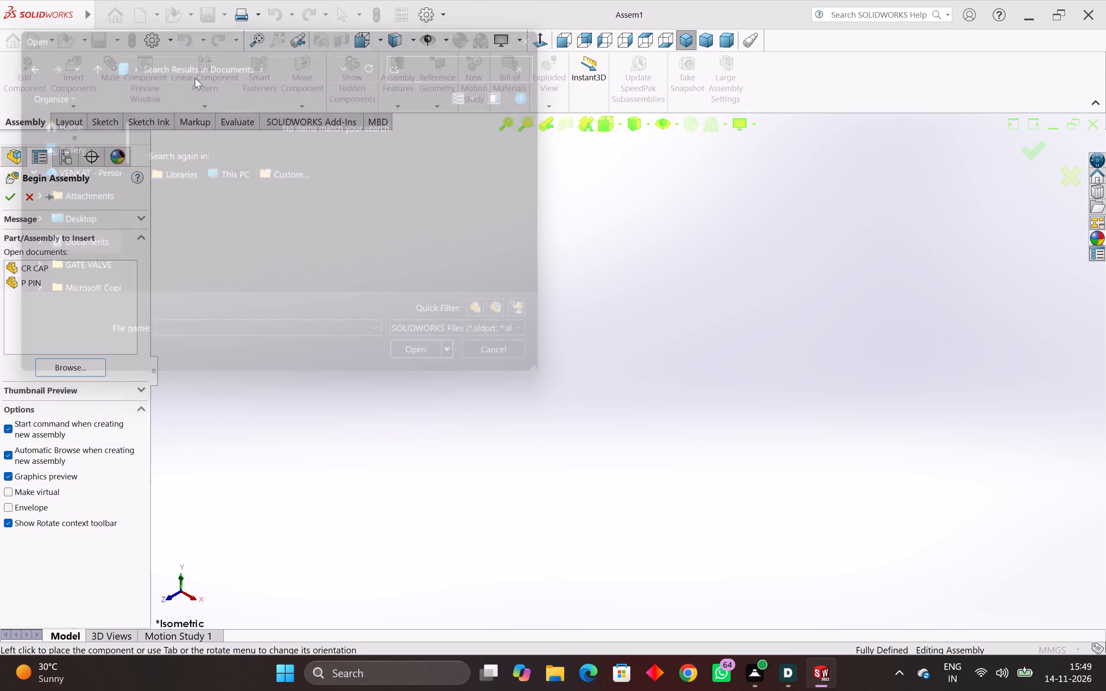
pyautogui.click(230, 210)
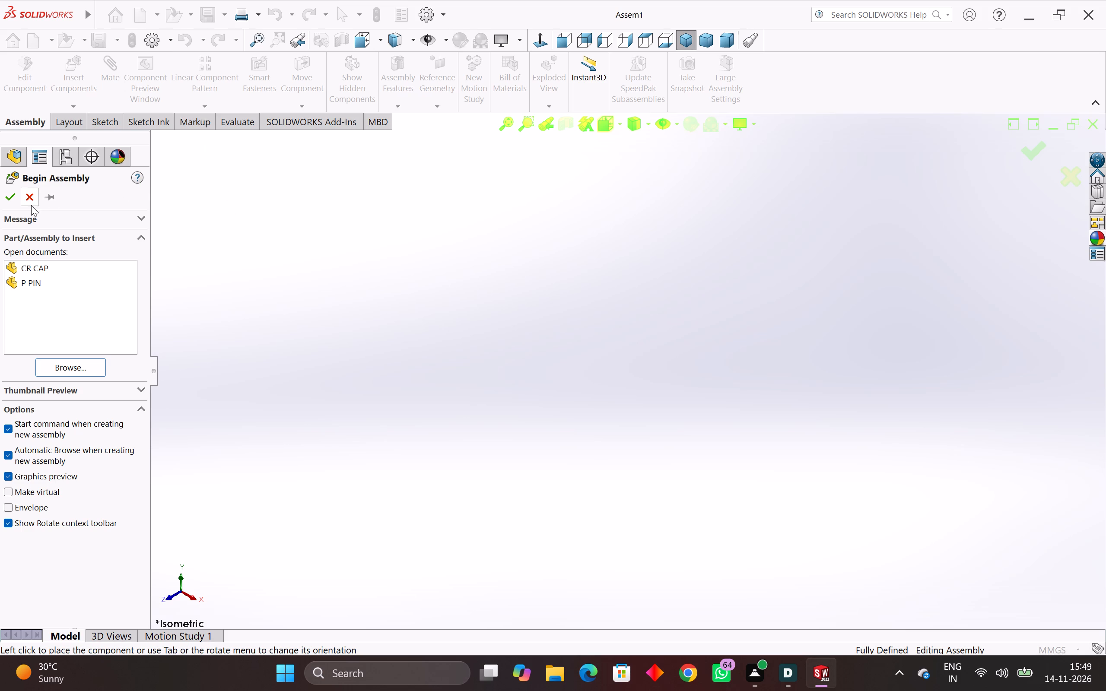
pyautogui.click(30, 202)
# Look through the recent documents for the needed part file and close the list.
pyautogui.click(192, 13)
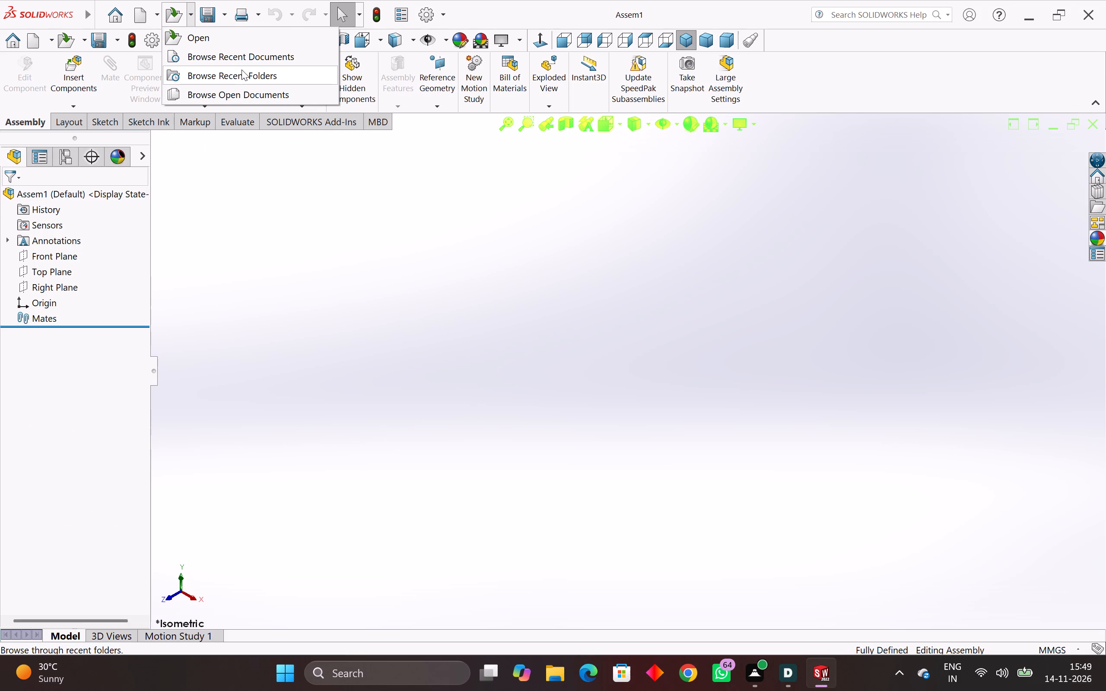
pyautogui.click(237, 57)
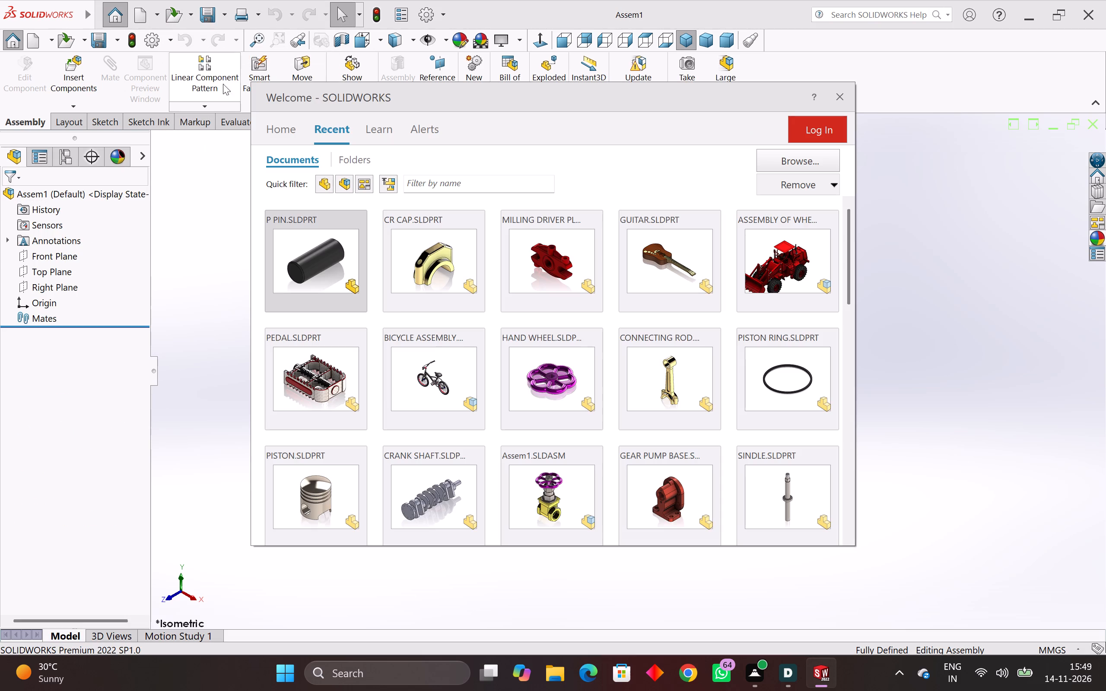
pyautogui.scroll(-1, 383, 320)
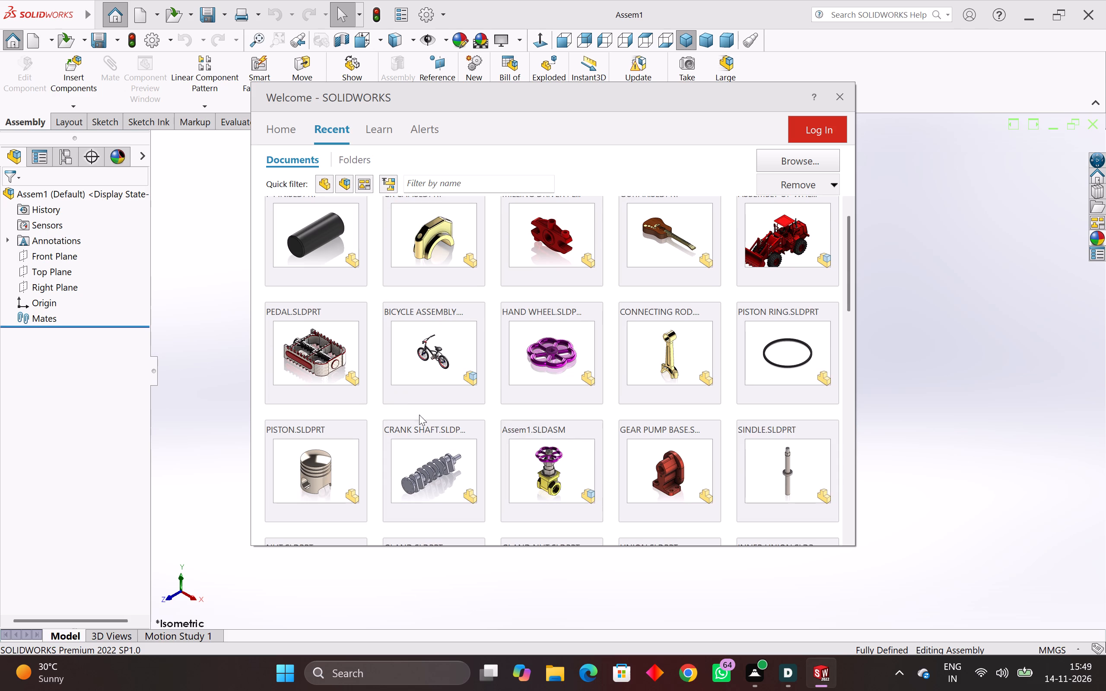
pyautogui.click(842, 102)
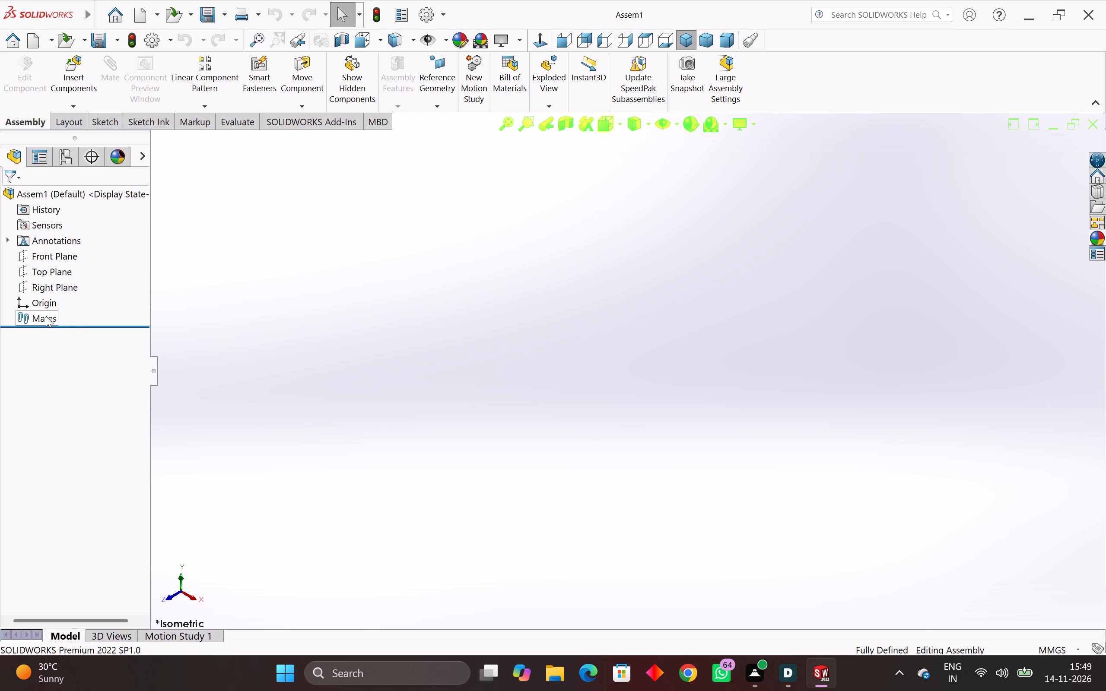
# Start inserting a component and browse the 4CE, Desktop and personal cloud folders for the crankshaft part.
pyautogui.click(74, 87)
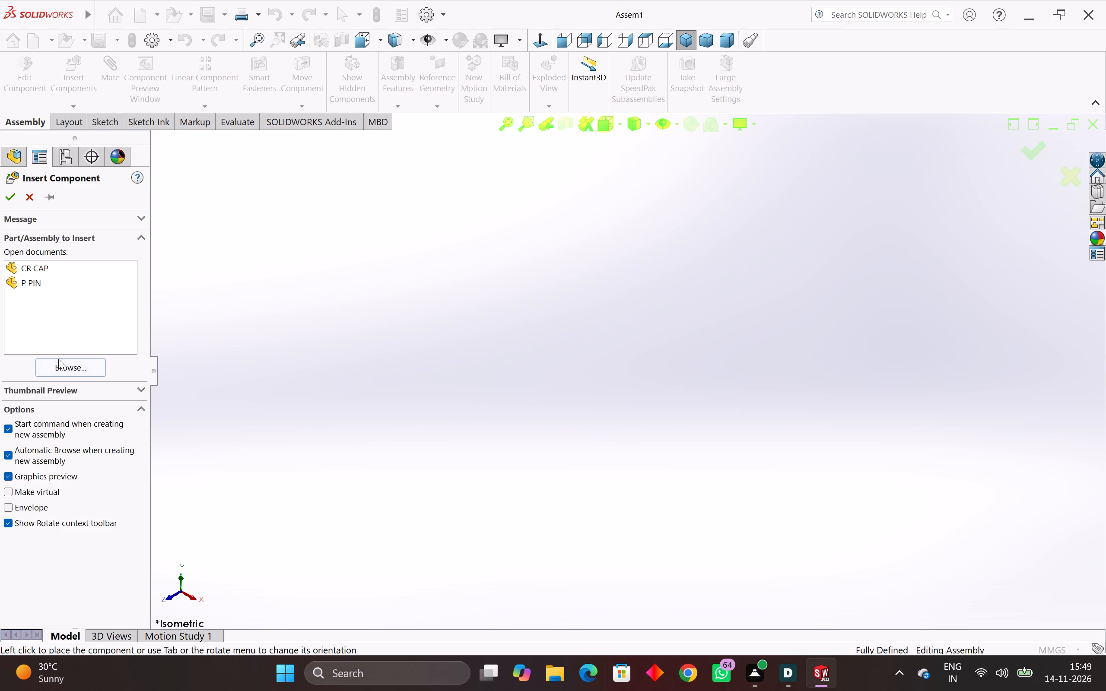
pyautogui.click(58, 359)
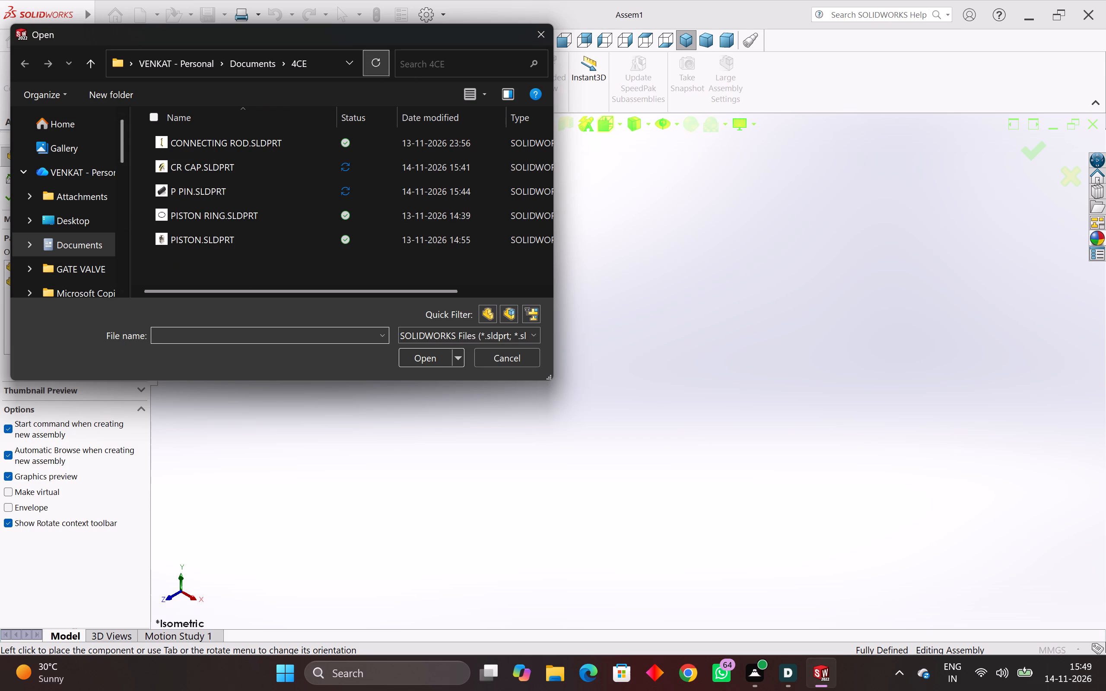
pyautogui.click(73, 228)
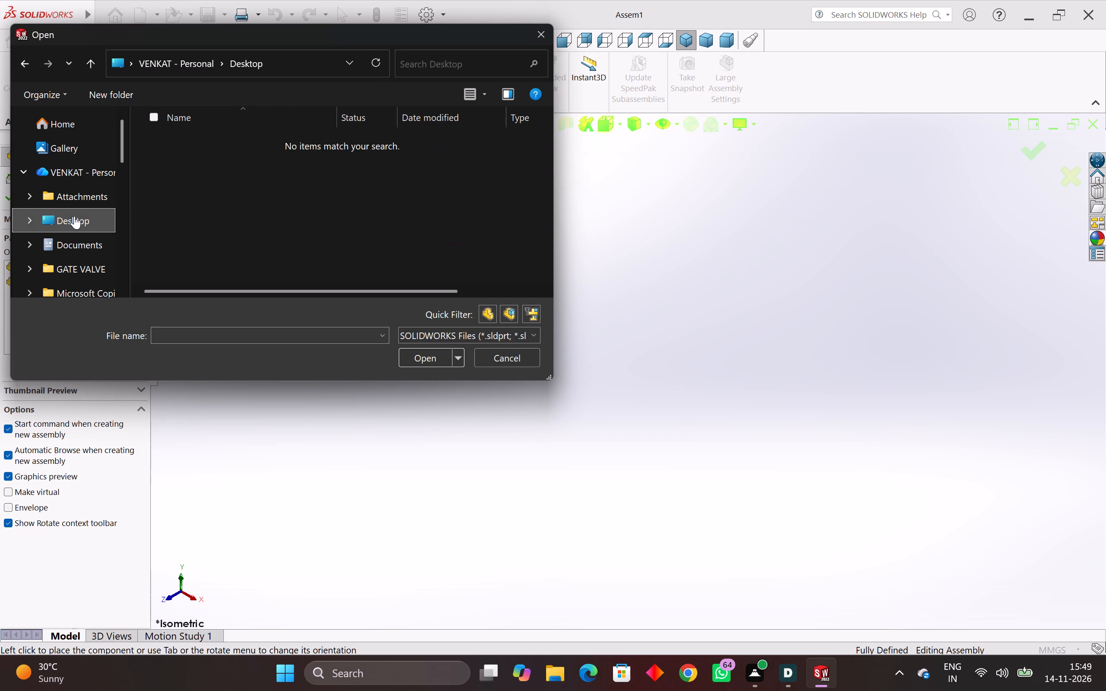
pyautogui.click(75, 206)
pyautogui.scroll(2, 76, 196)
pyautogui.click(76, 178)
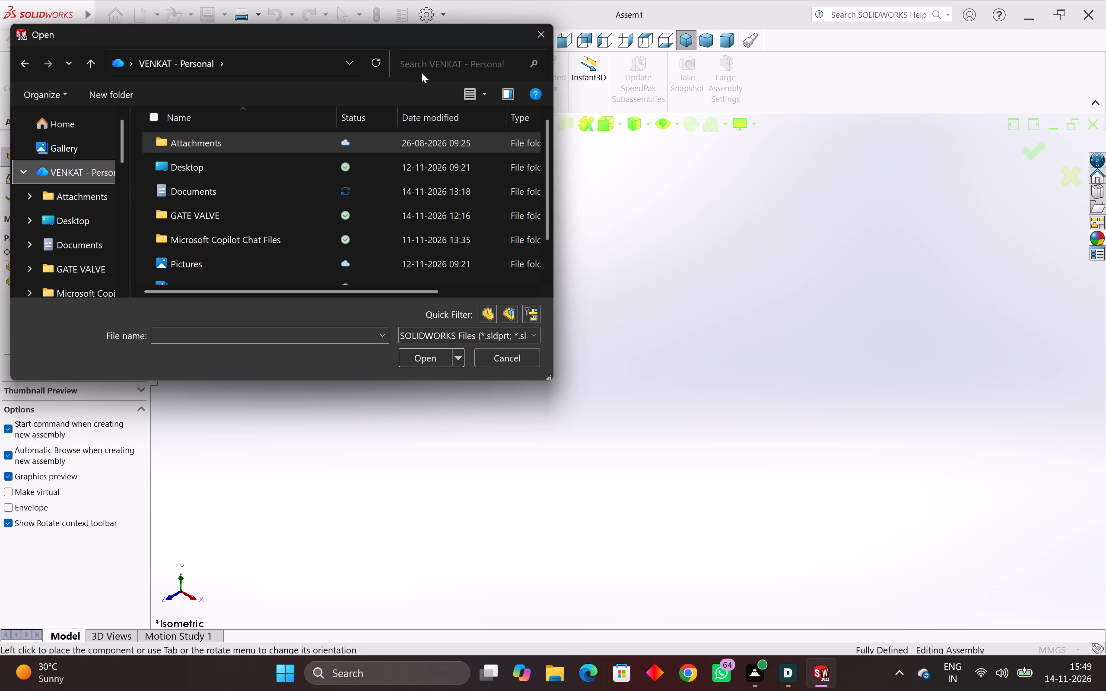
pyautogui.click(439, 59)
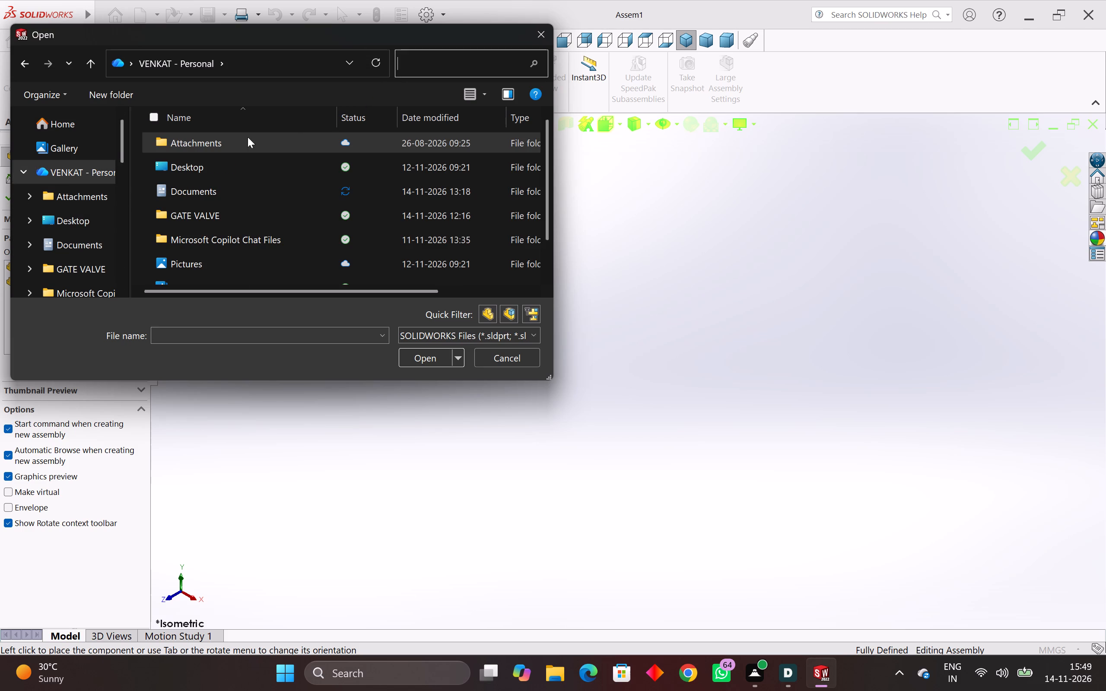
pyautogui.scroll(6, 73, 206)
pyautogui.scroll(-5, 73, 206)
pyautogui.scroll(2, 73, 206)
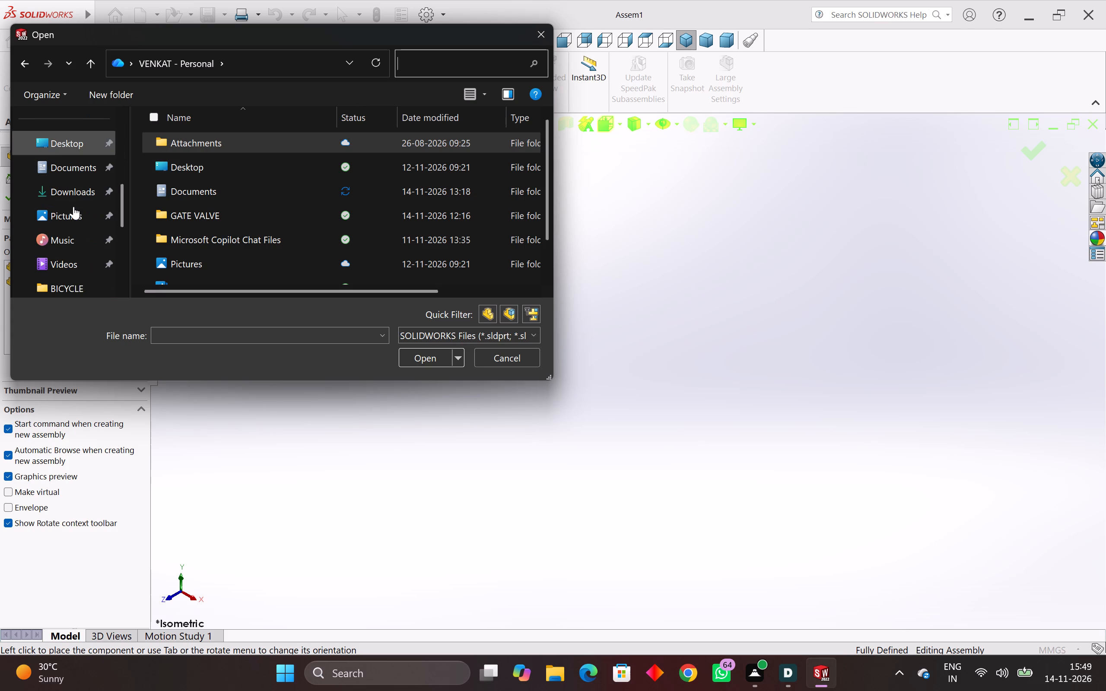
# Search the Documents folder for "CRANK SHAFT".
pyautogui.click(75, 195)
pyautogui.click(77, 173)
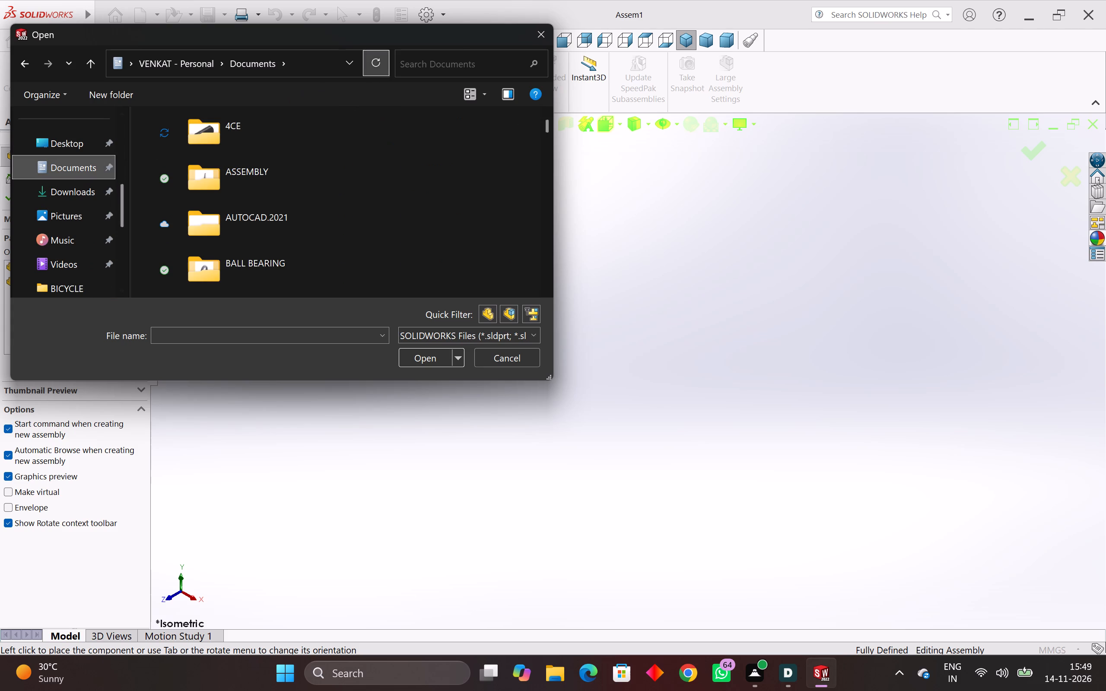
pyautogui.click(434, 57)
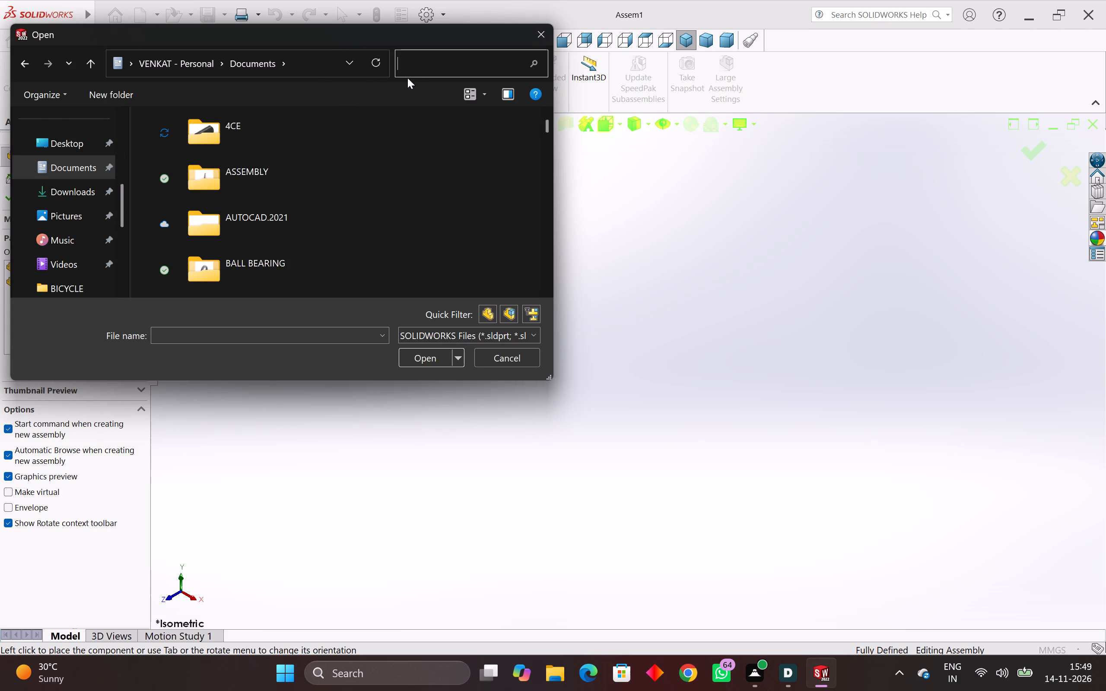
pyautogui.write('CRA')
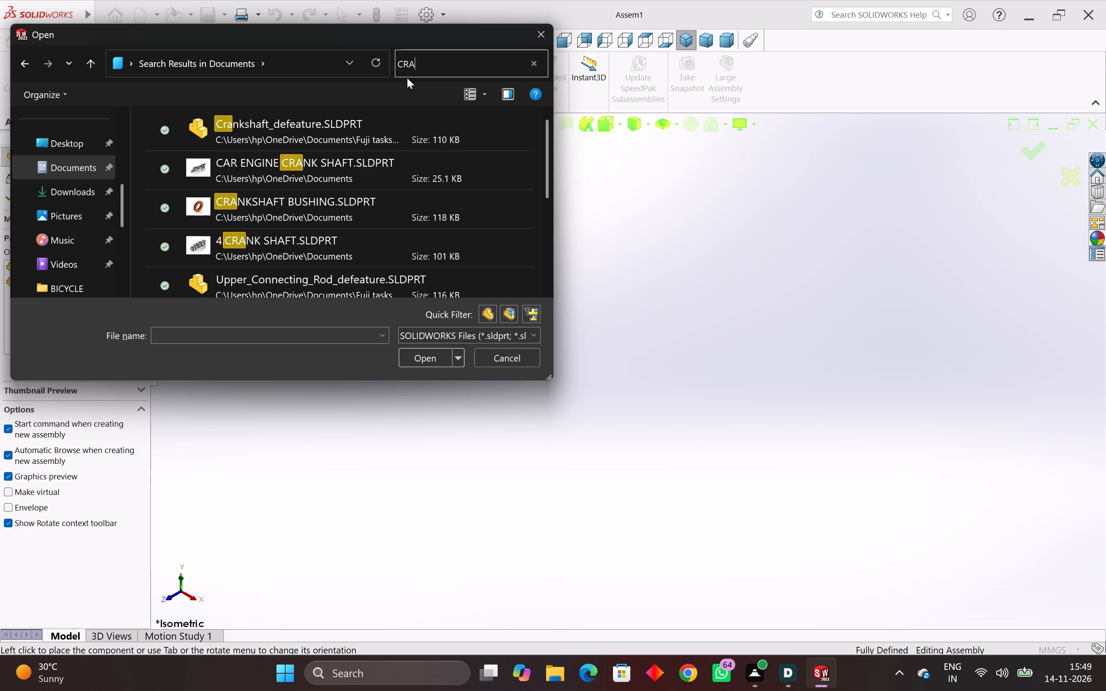
pyautogui.write('NL')
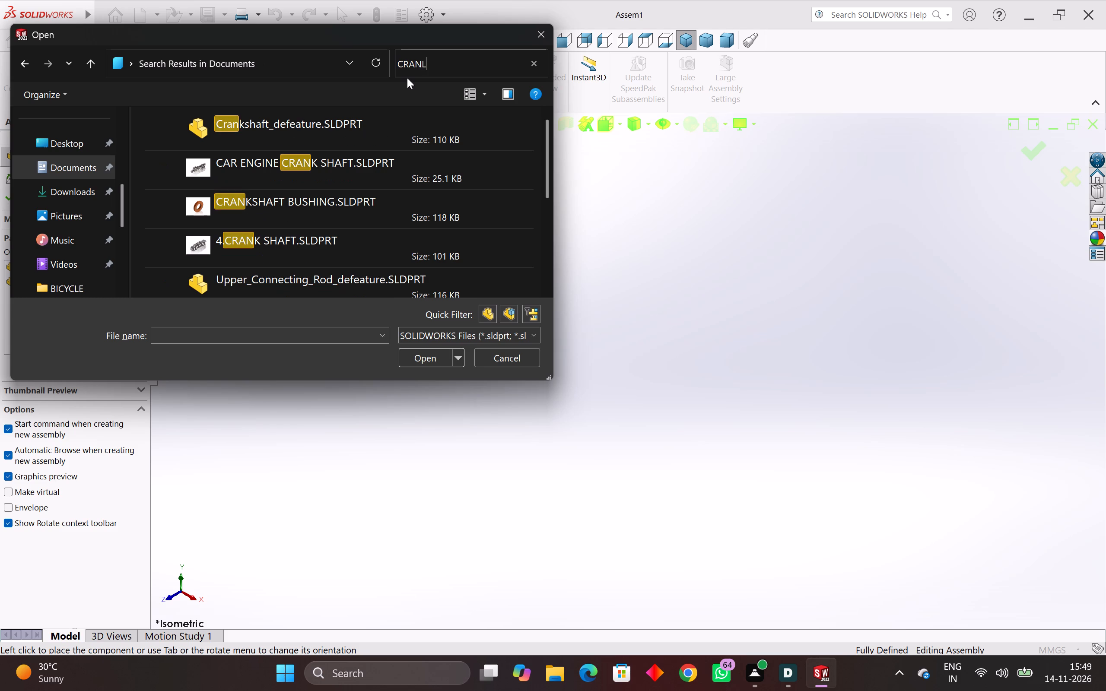
pyautogui.press('BackSpace')
pyautogui.press('k')
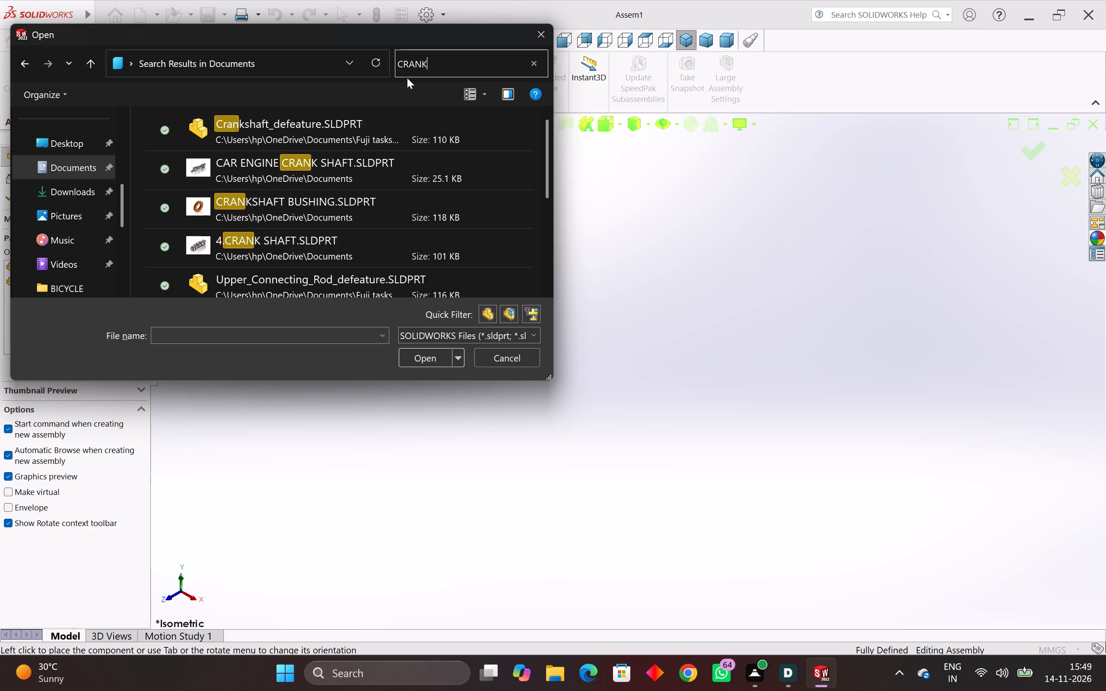
pyautogui.press('space')
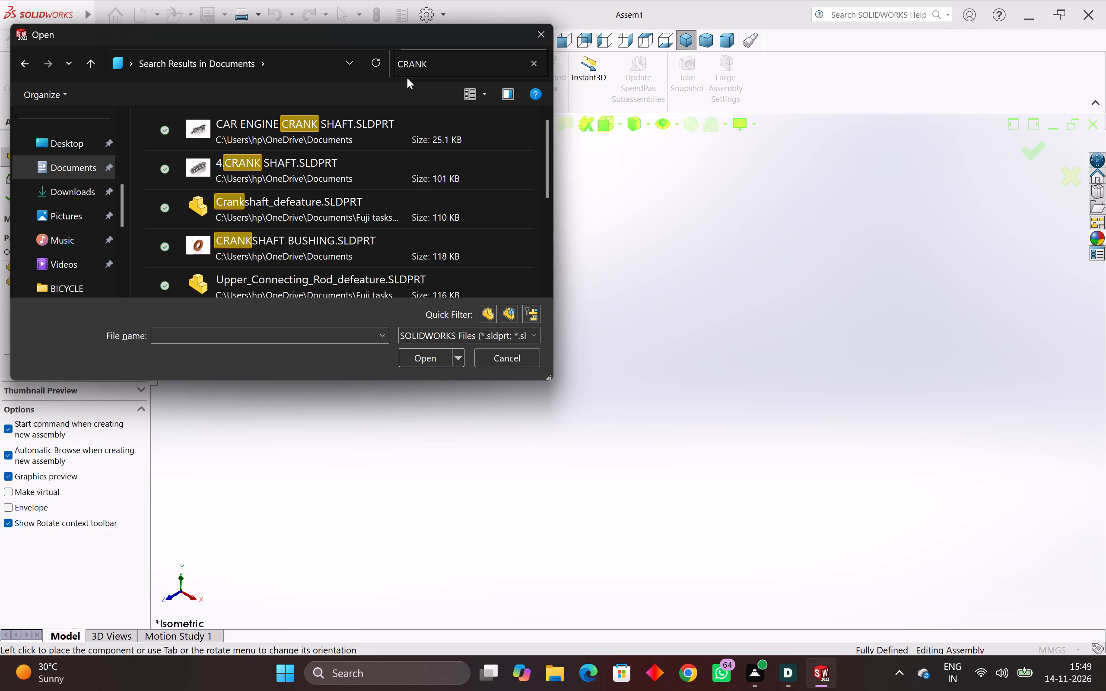
pyautogui.write('SHAFT')
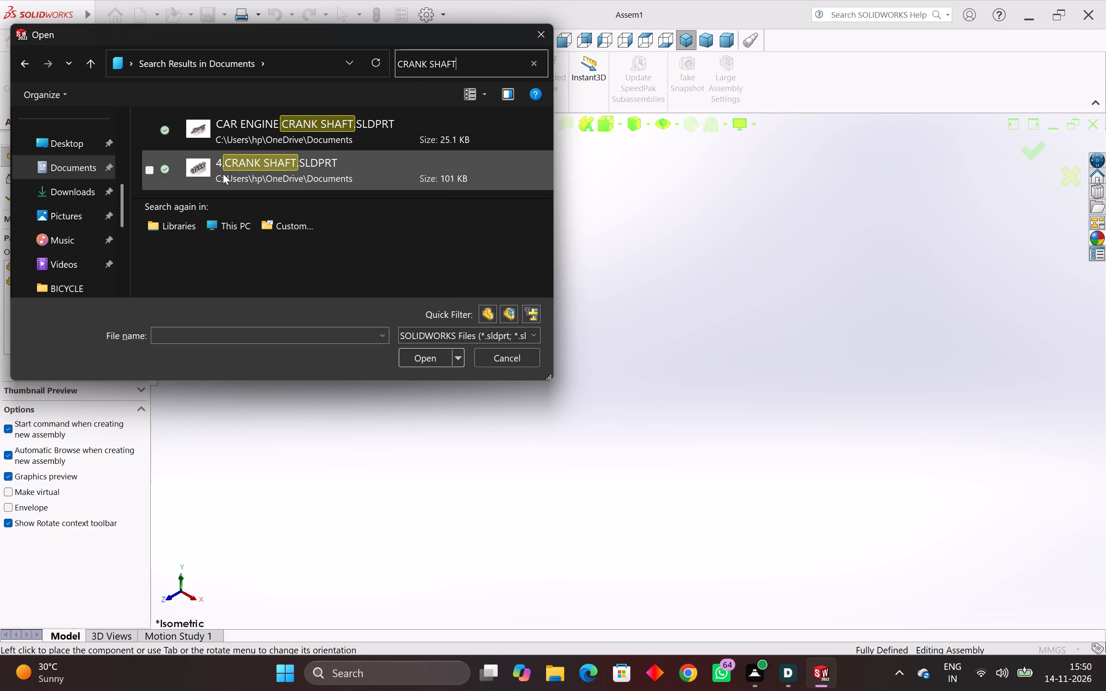
# Look through Downloads, Desktop, Documents and its ASSEMBLY subfolder for the crankshaft part, and close the file browser.
pyautogui.click(71, 193)
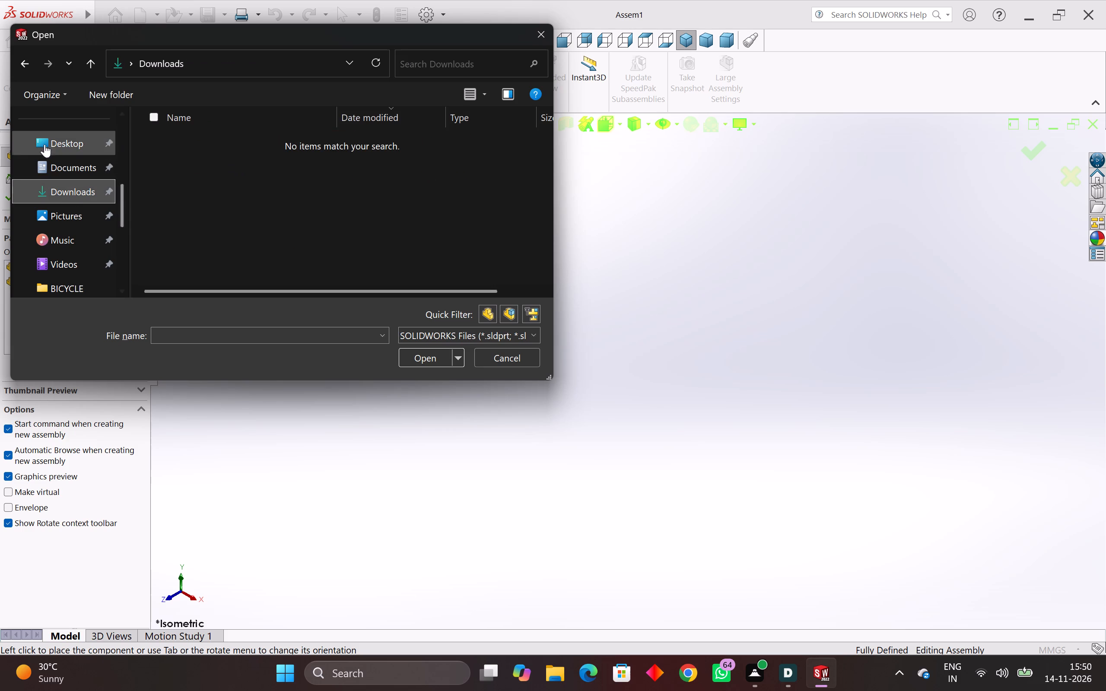
pyautogui.click(86, 141)
pyautogui.click(72, 167)
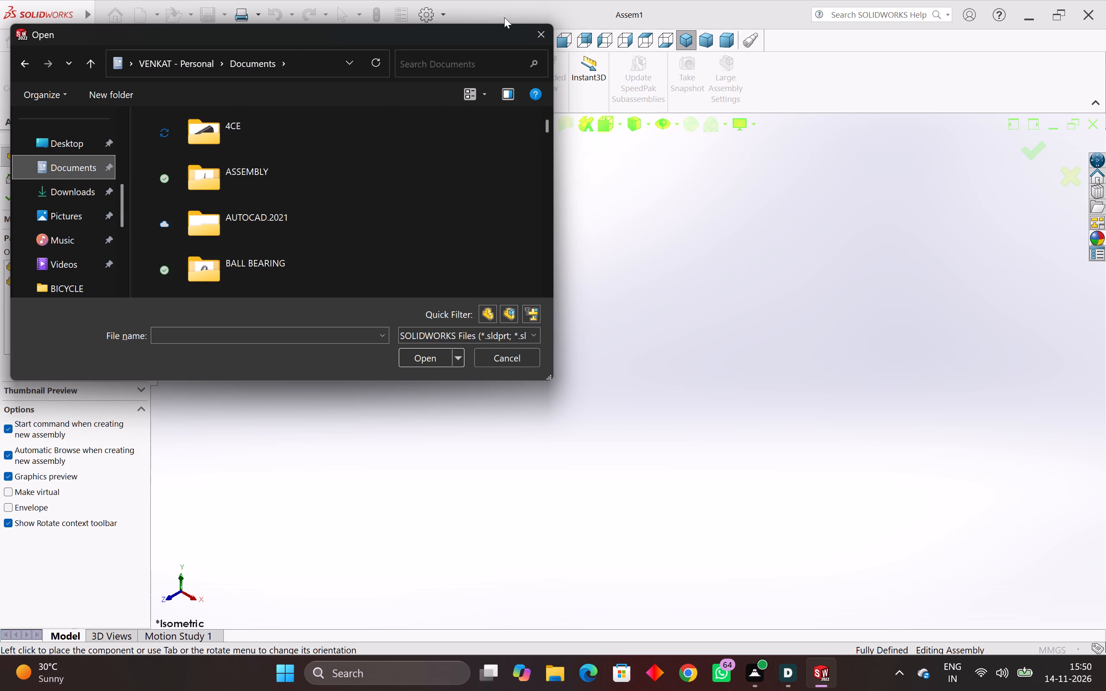
pyautogui.scroll(-1, 290, 168)
pyautogui.scroll(1, 308, 176)
pyautogui.click(257, 165)
pyautogui.doubleClick(243, 165)
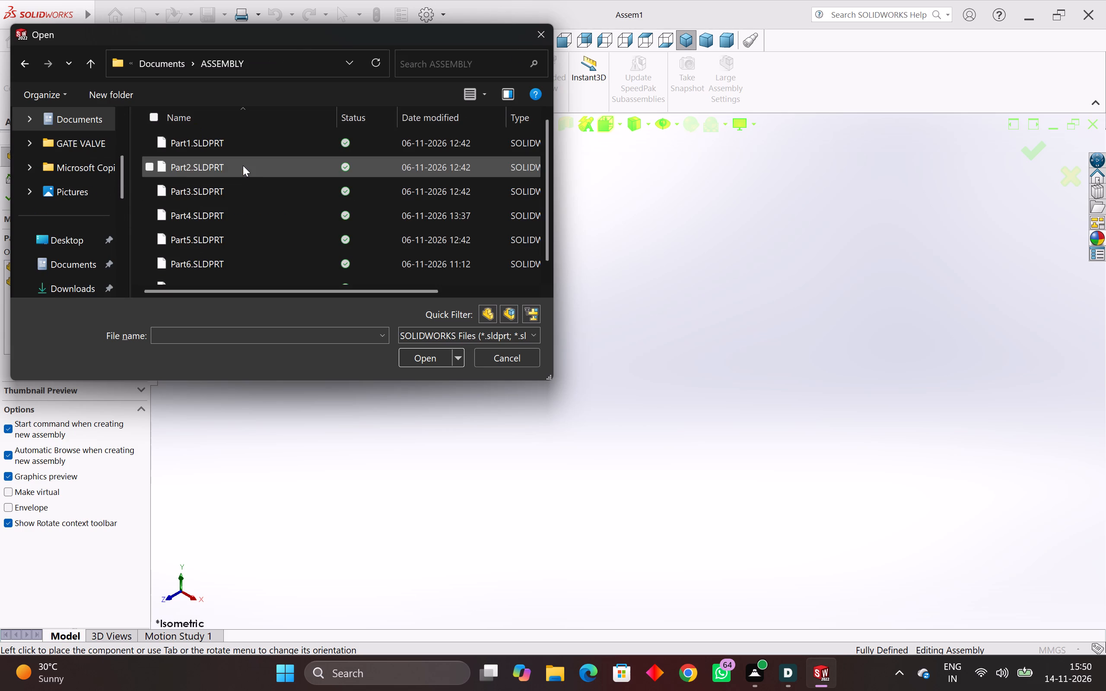
pyautogui.scroll(-6, 324, 202)
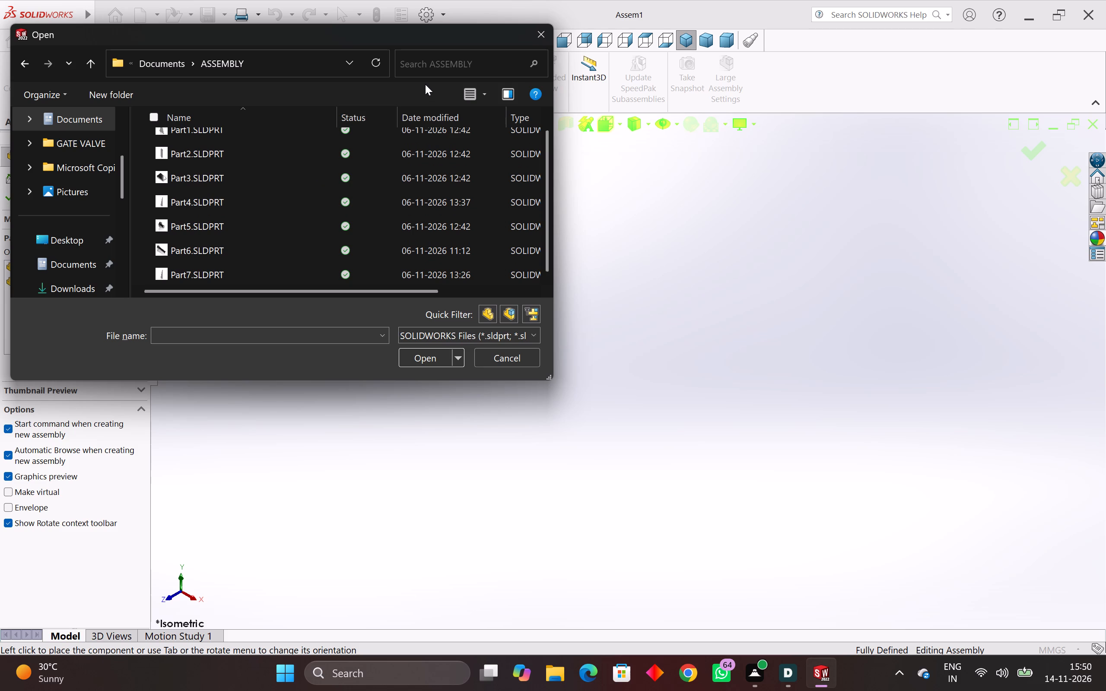
pyautogui.click(538, 35)
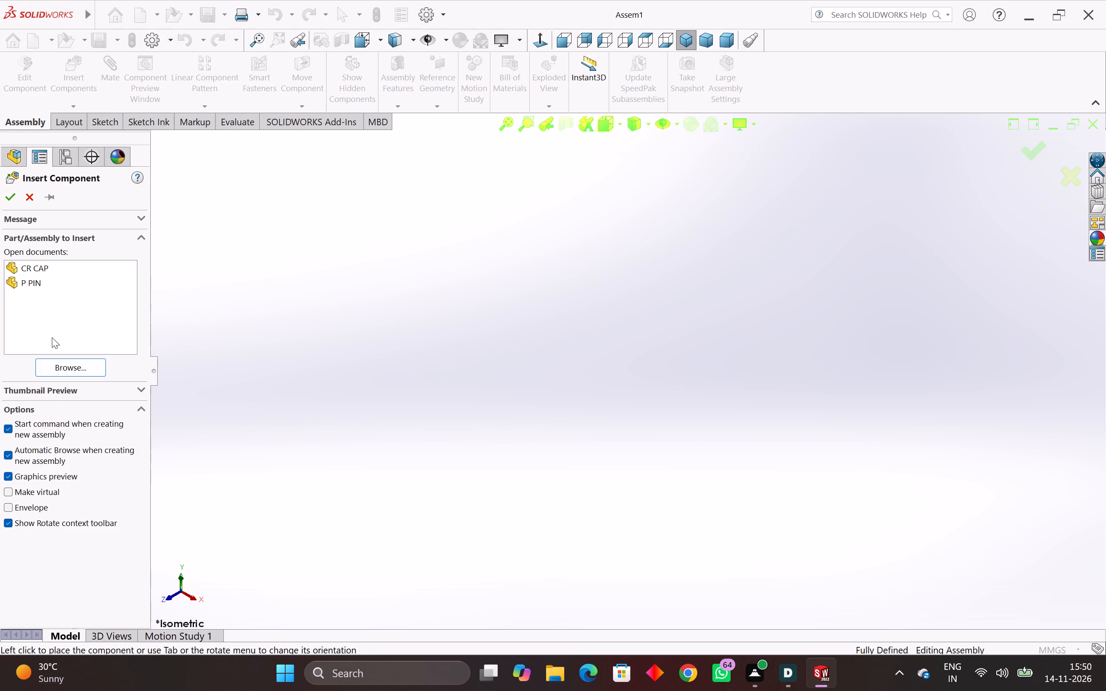
# Browse again for a component and check the Pictures and Microsoft Copilot Chat Files folders.
pyautogui.click(64, 371)
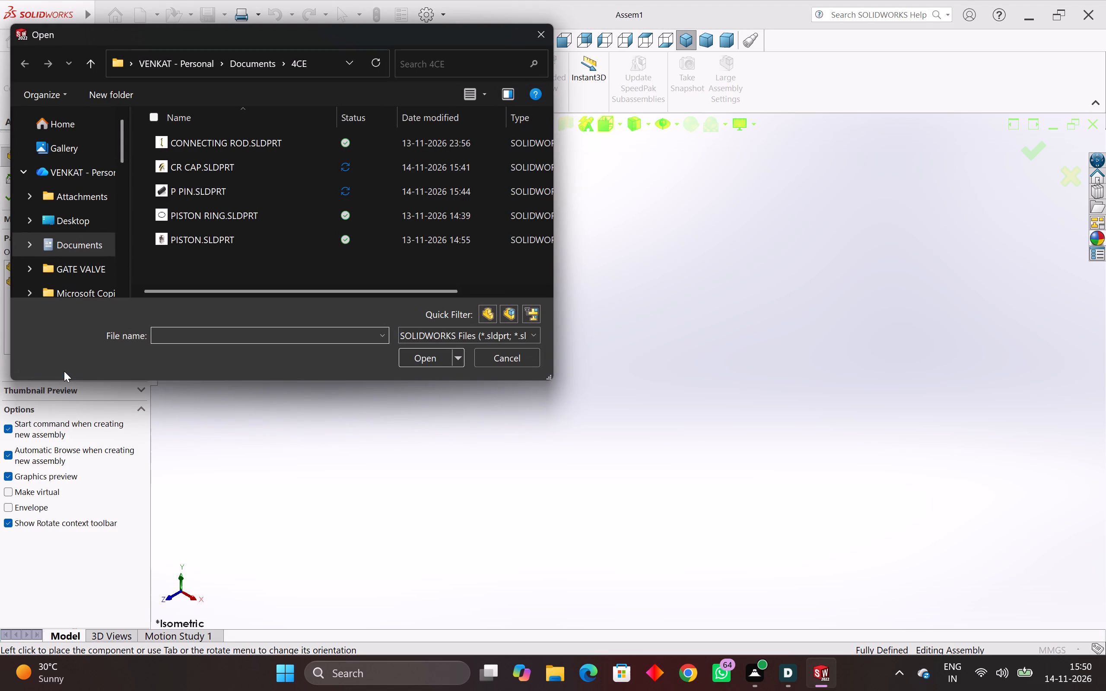
pyautogui.scroll(-1, 70, 260)
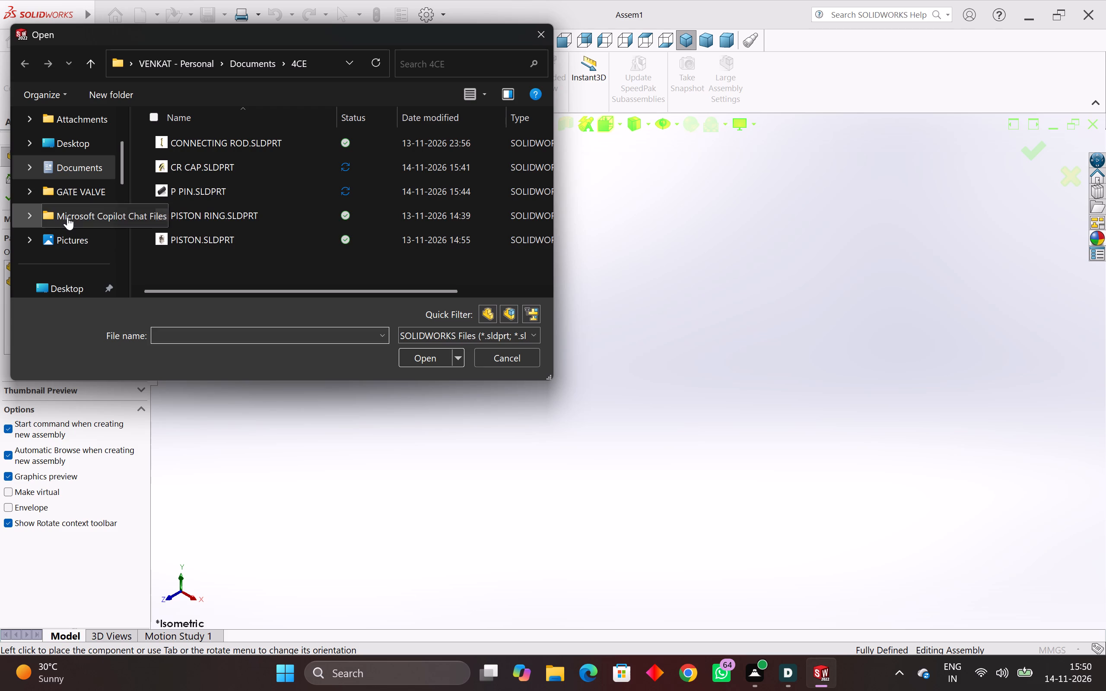
pyautogui.click(67, 217)
pyautogui.click(59, 237)
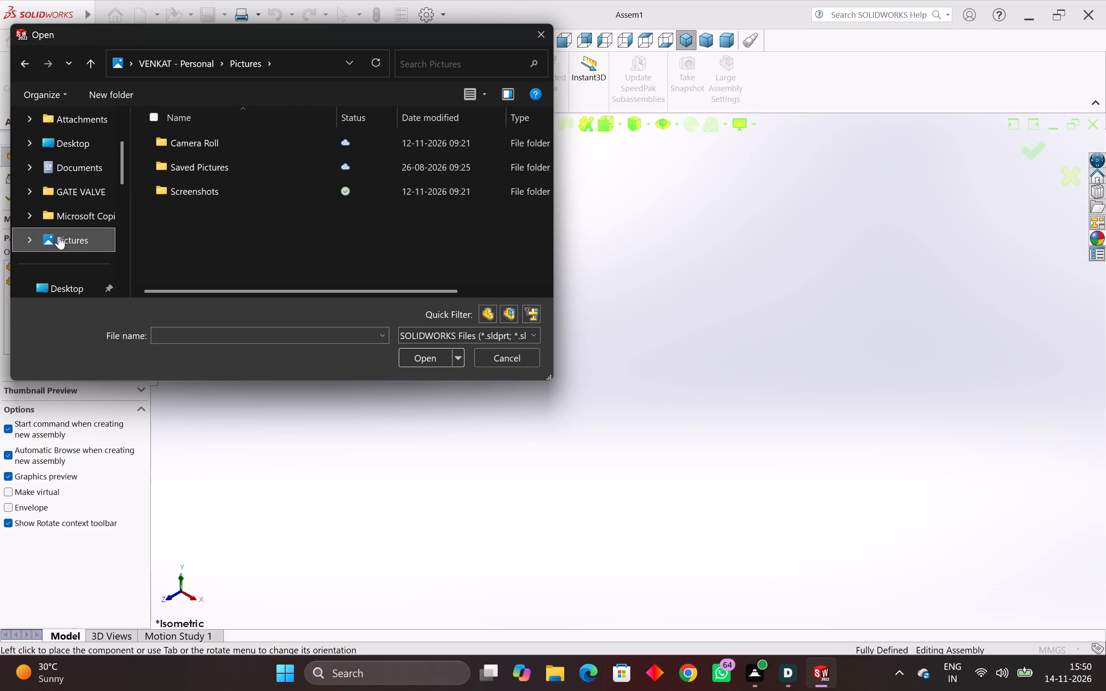
pyautogui.click(65, 223)
pyautogui.scroll(-4, 73, 285)
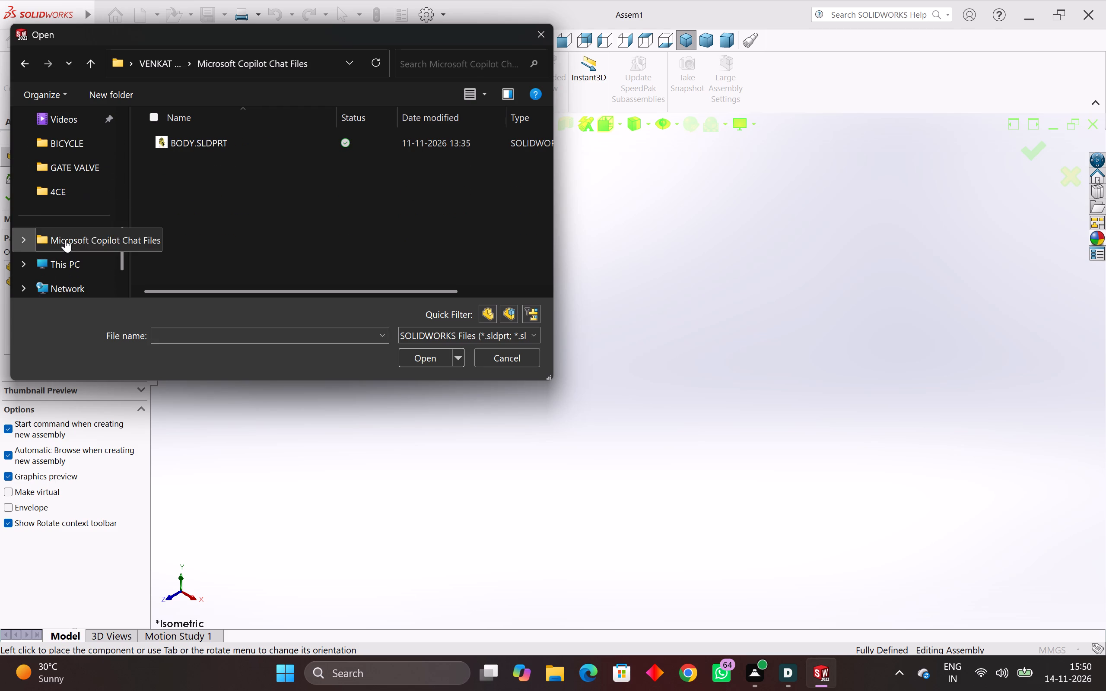
pyautogui.scroll(-3, 65, 239)
# Look through the Windows (C:) drive and its ProgramData folder for the crankshaft part.
pyautogui.click(68, 207)
pyautogui.doubleClick(210, 158)
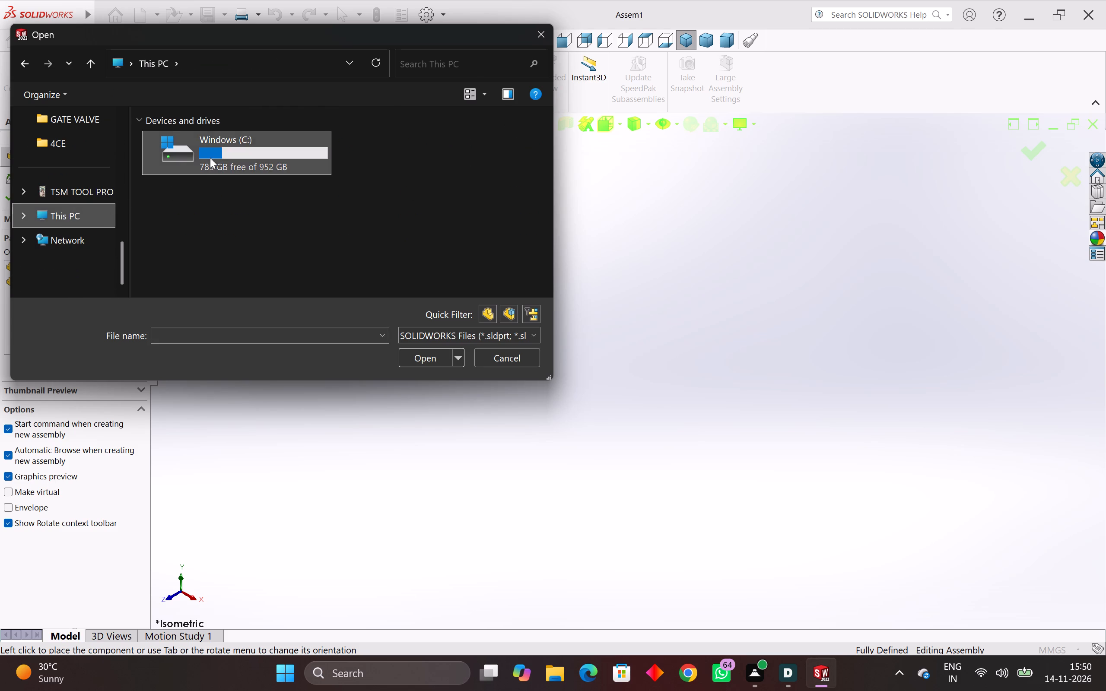
pyautogui.scroll(-1, 225, 200)
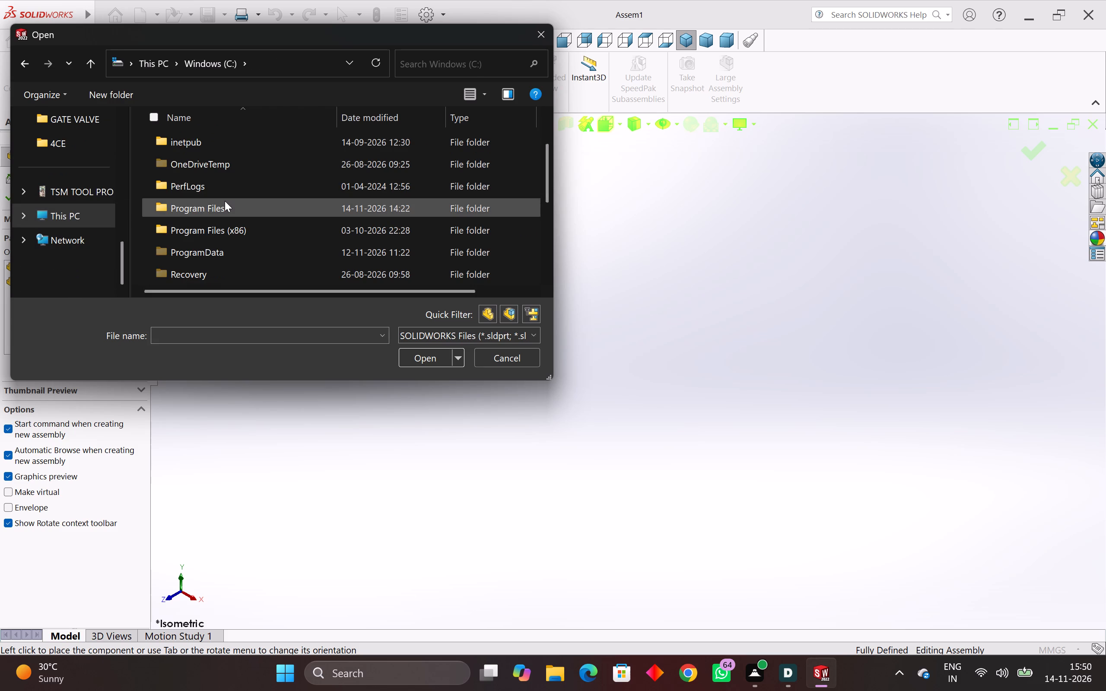
pyautogui.scroll(-2, 225, 201)
pyautogui.scroll(-2, 250, 247)
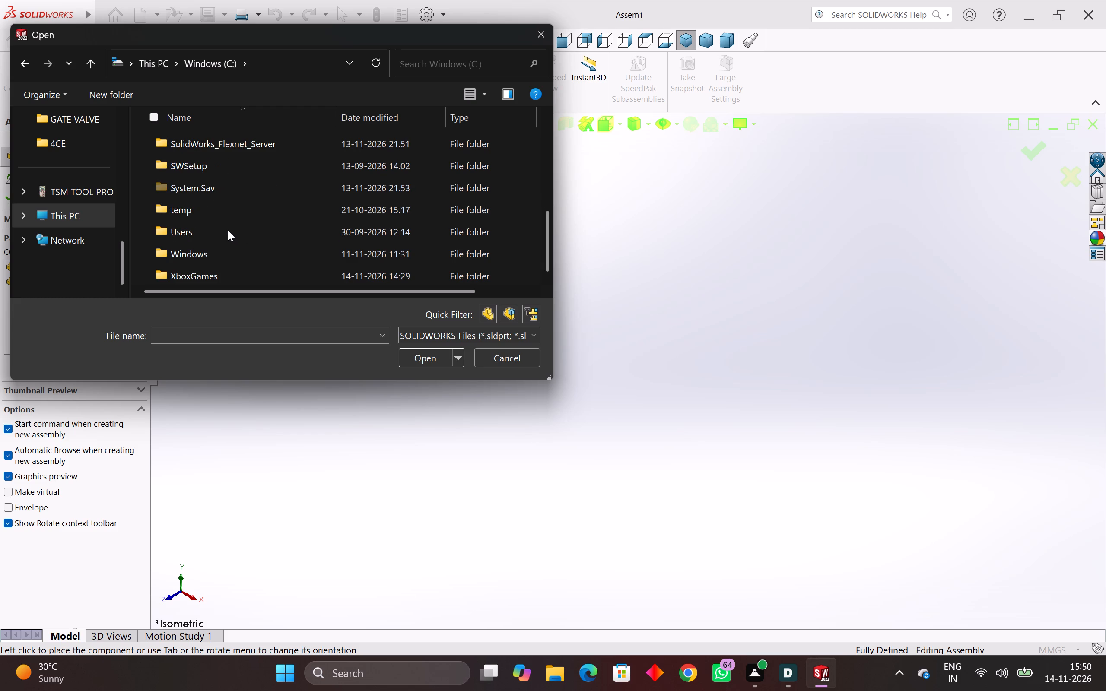
pyautogui.scroll(-6, 226, 230)
pyautogui.scroll(2, 213, 221)
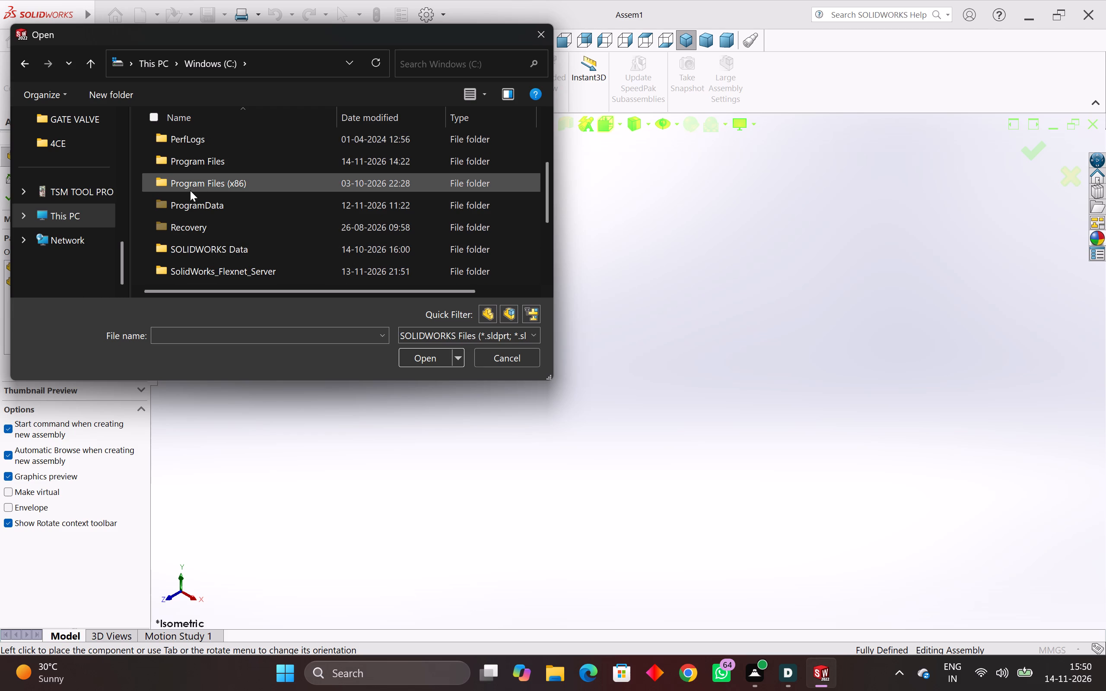
pyautogui.click(204, 184)
pyautogui.doubleClick(207, 209)
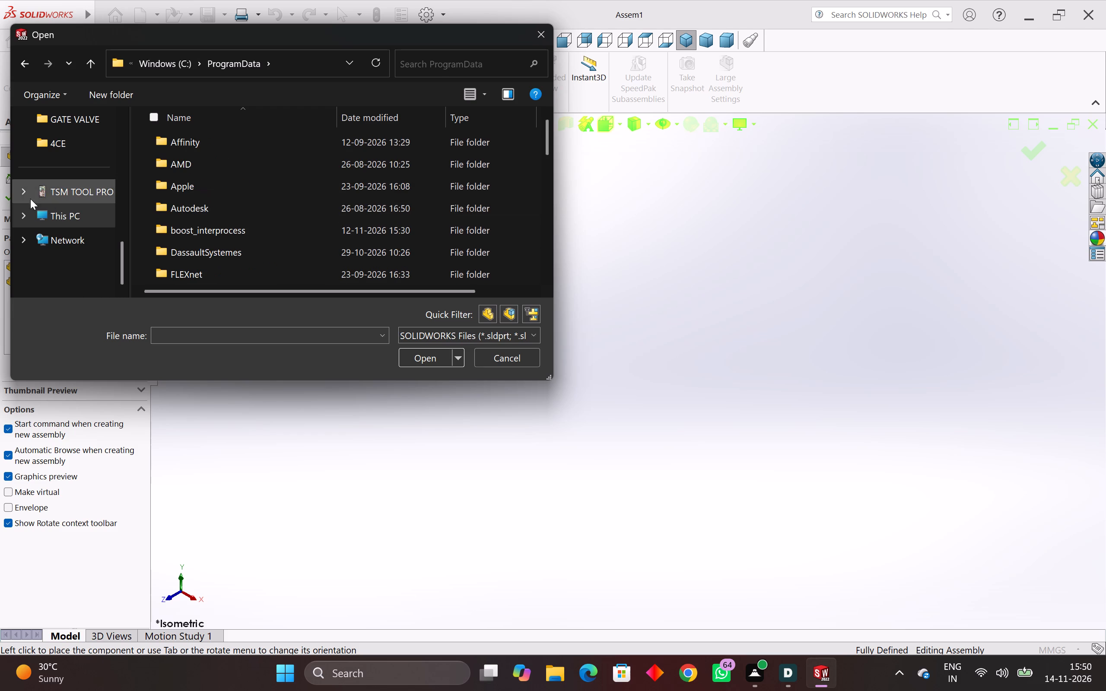
# Check the Downloads folder and look through the part files in Documents for the crankshaft.
pyautogui.scroll(3, 66, 151)
pyautogui.click(79, 202)
pyautogui.click(77, 213)
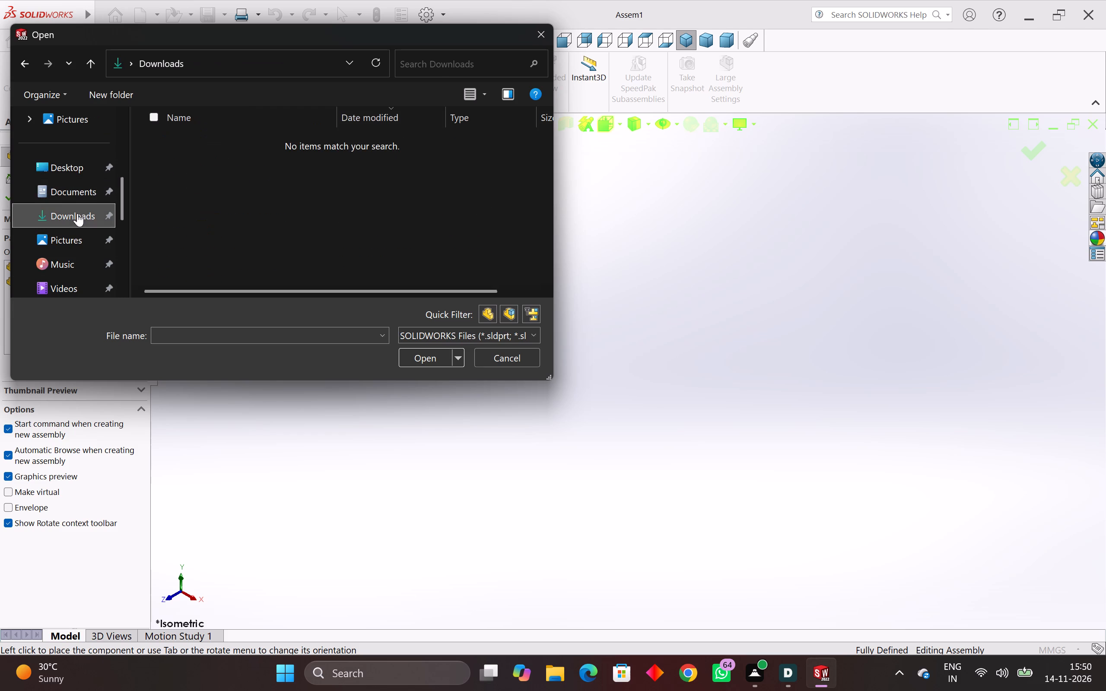
pyautogui.click(70, 190)
pyautogui.scroll(-2, 193, 212)
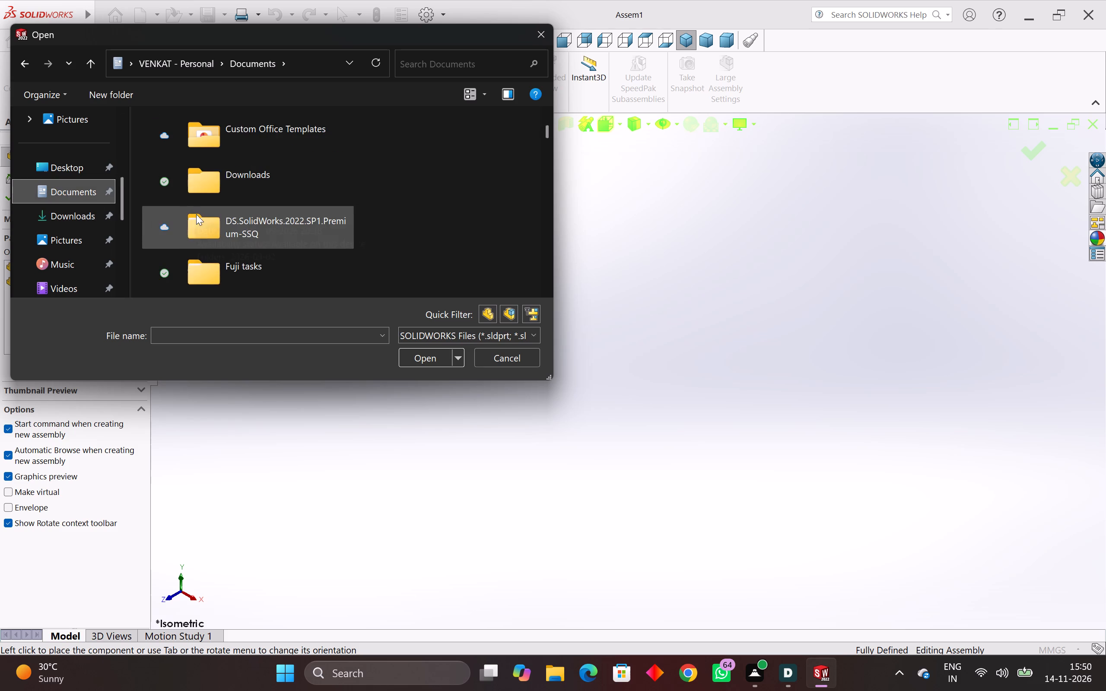
pyautogui.scroll(-9, 202, 219)
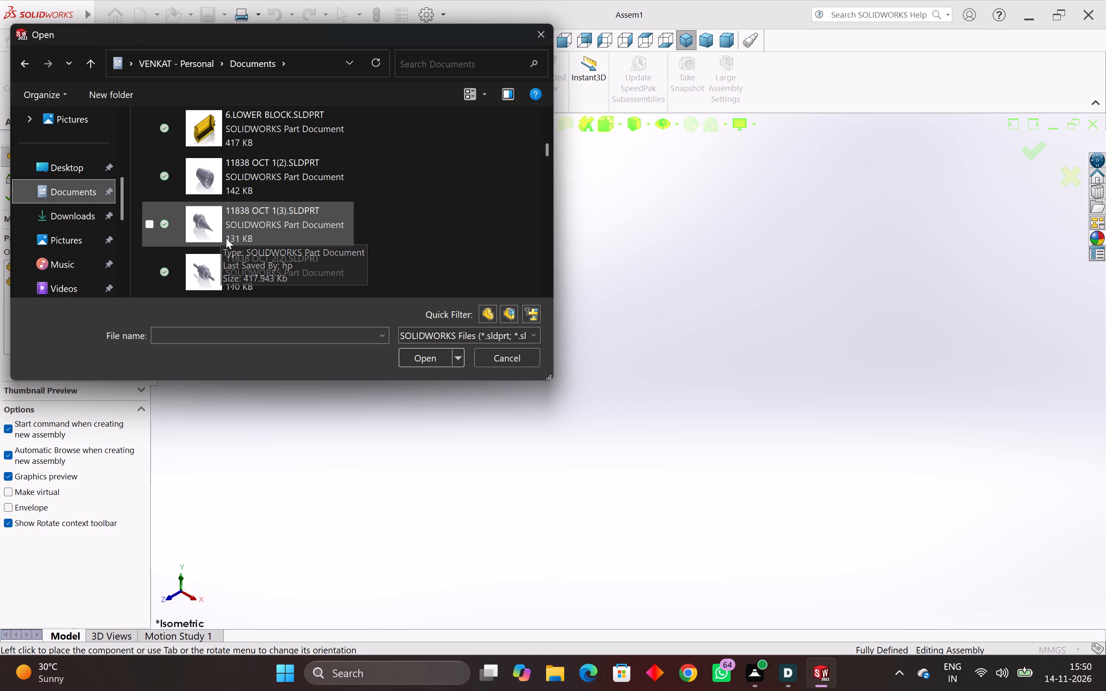
# Search Documents for "CRANK HAF" and close the file browser.
pyautogui.click(442, 53)
pyautogui.click(430, 71)
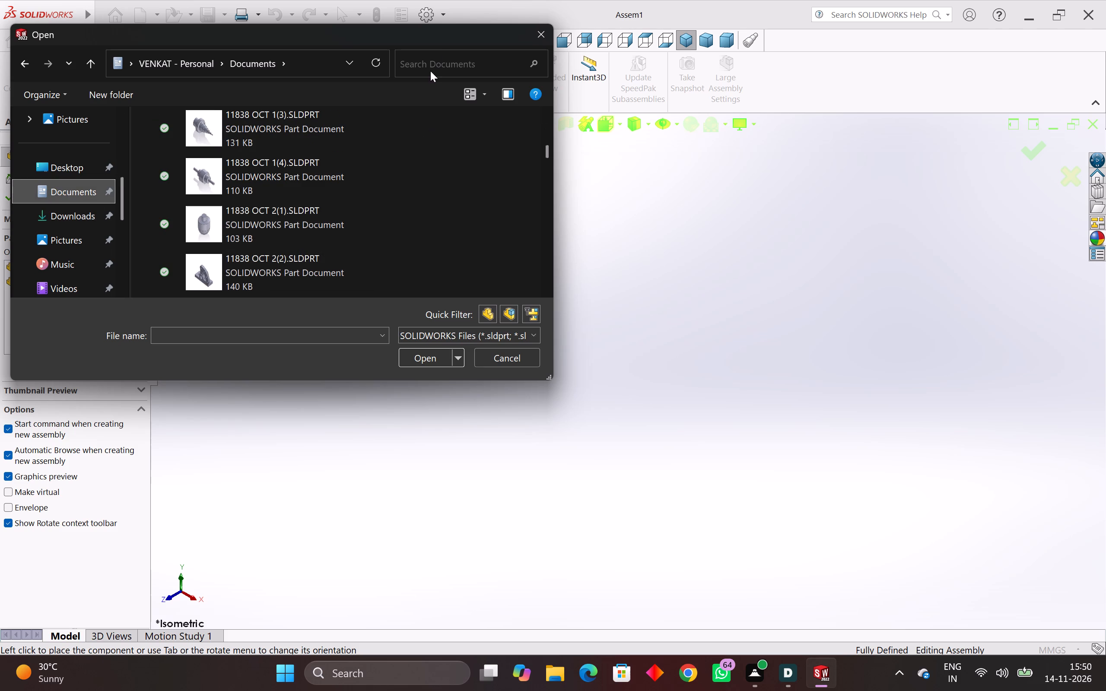
pyautogui.click(432, 67)
pyautogui.write('CRA')
pyautogui.press('n')
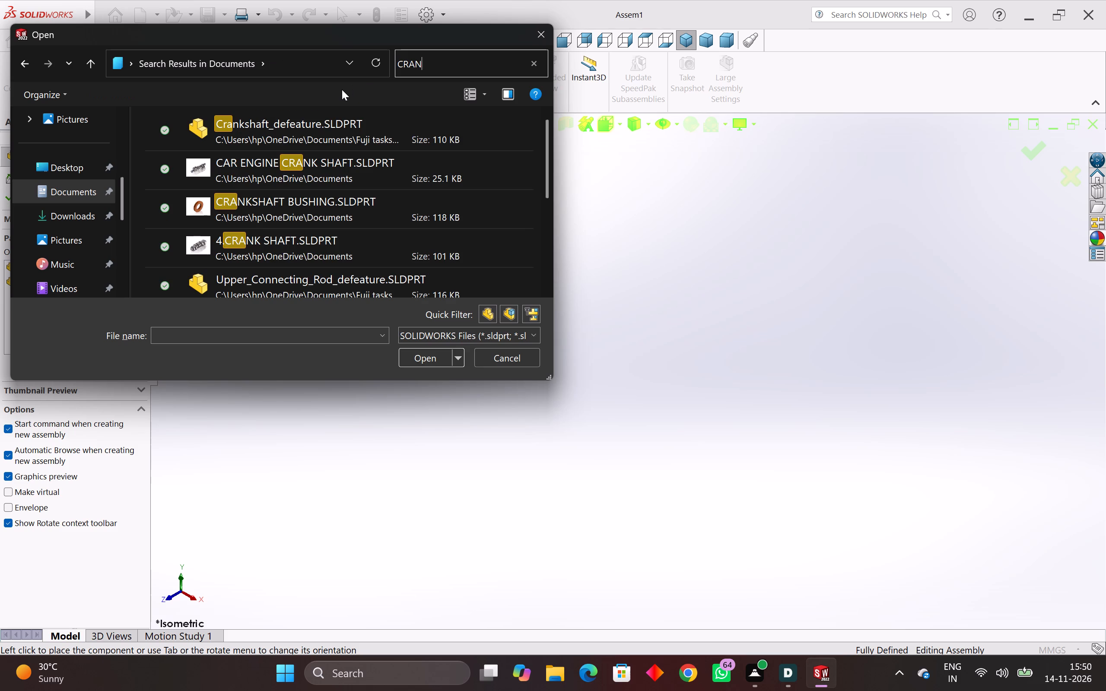
pyautogui.press('k')
pyautogui.press('space')
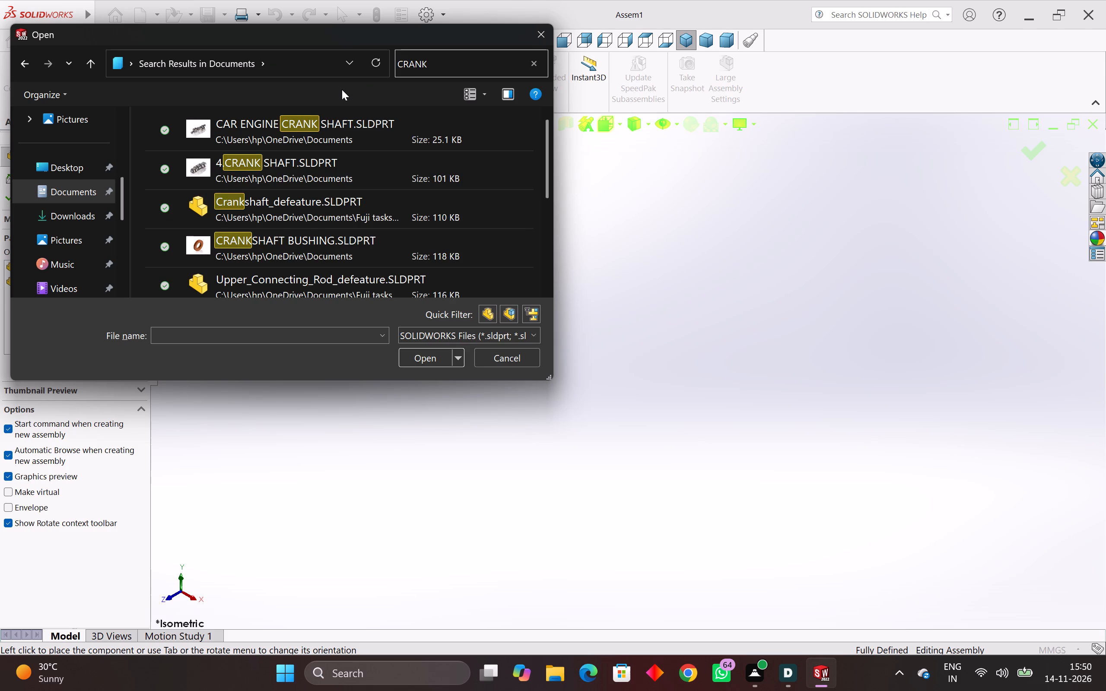
pyautogui.write('HAF')
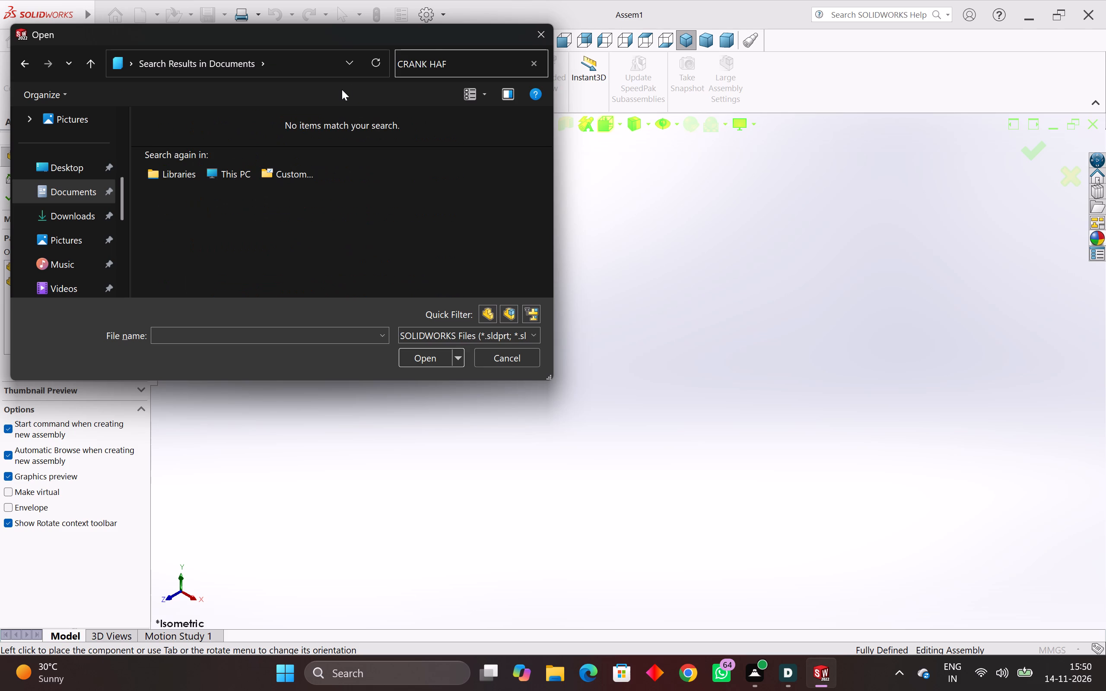
pyautogui.click(538, 40)
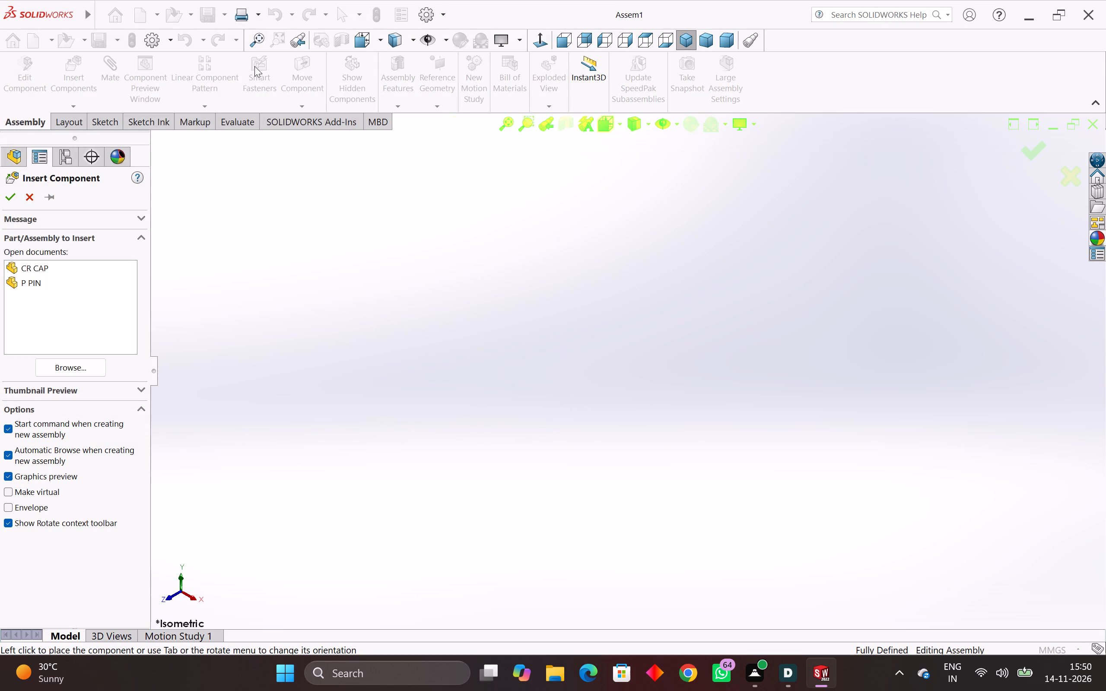
# Open the CRANK SHAFT part from the recent documents, save it and return to the Assem1 assembly.
pyautogui.click(32, 201)
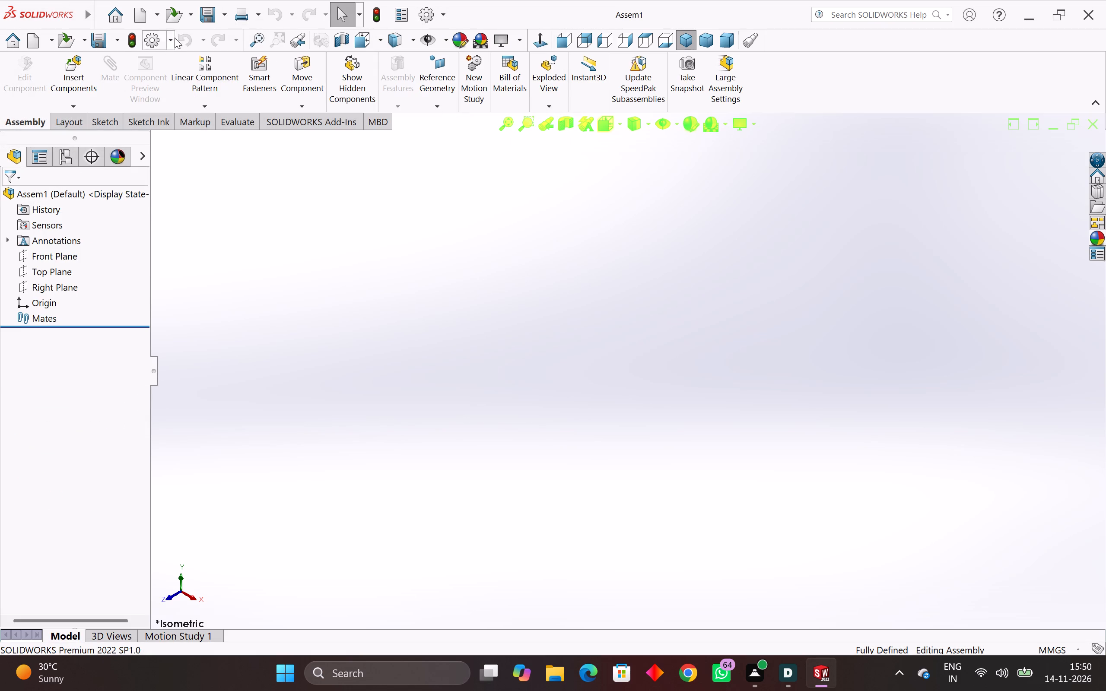
pyautogui.click(187, 14)
pyautogui.click(195, 63)
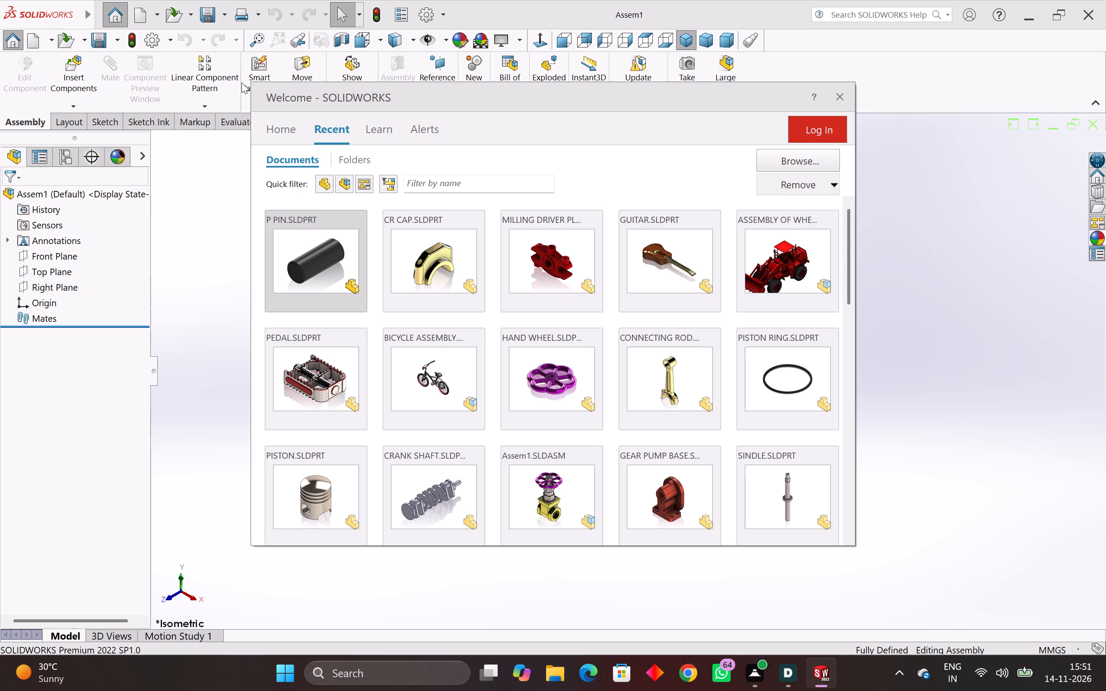
pyautogui.click(409, 485)
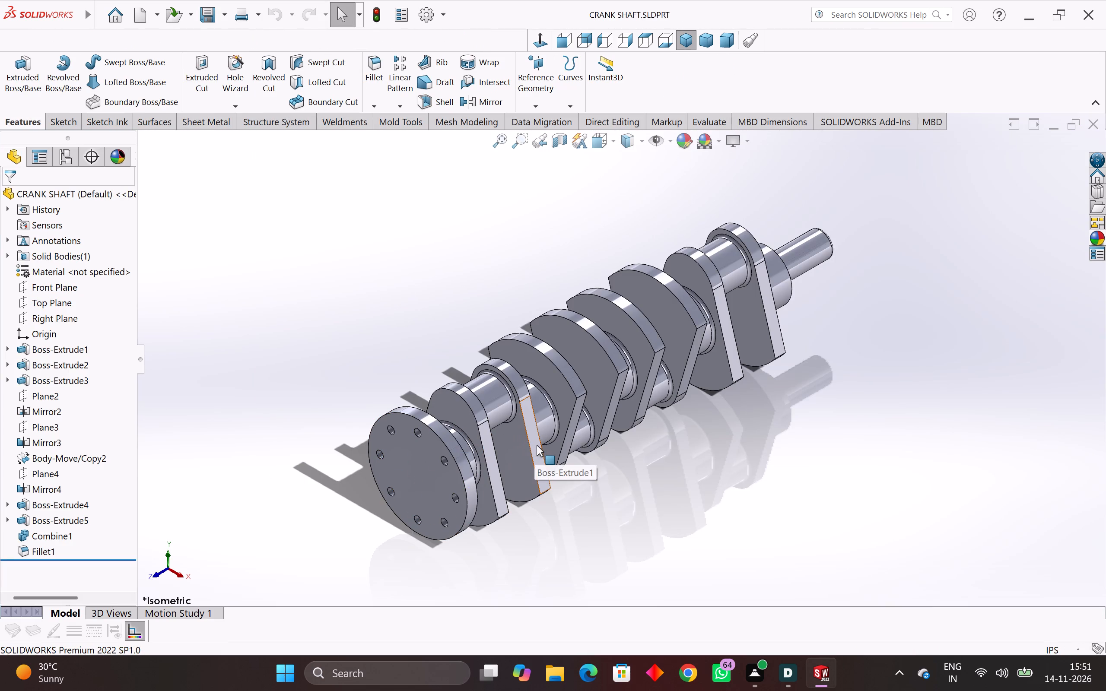
pyautogui.hotkey('ctrl', 's')
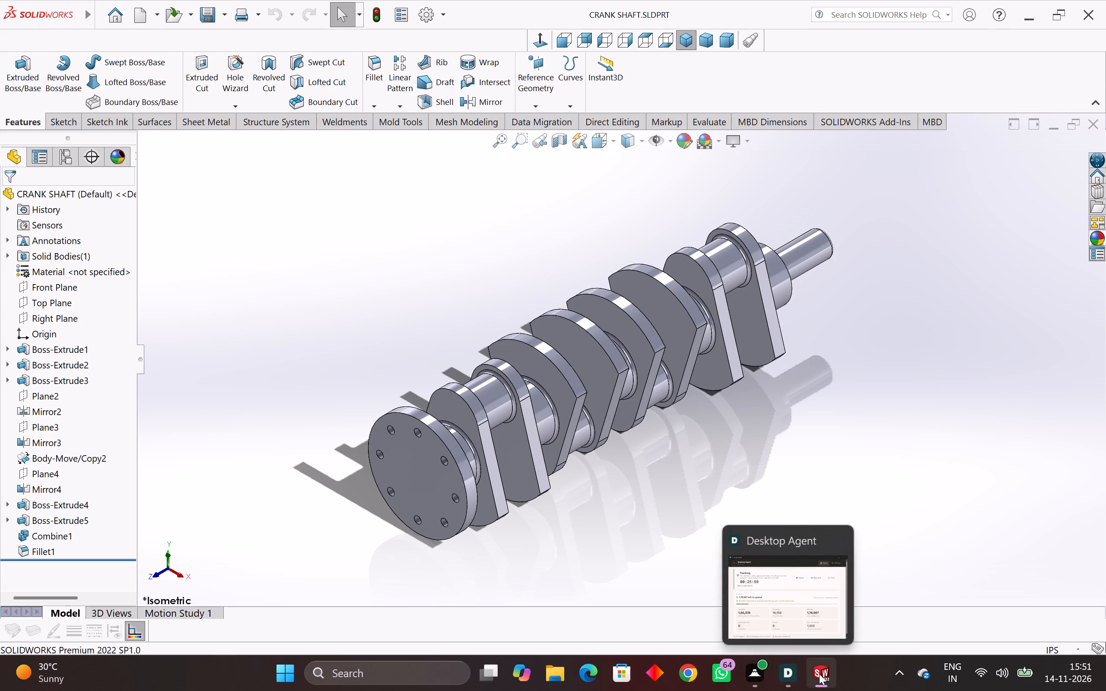
pyautogui.click(866, 601)
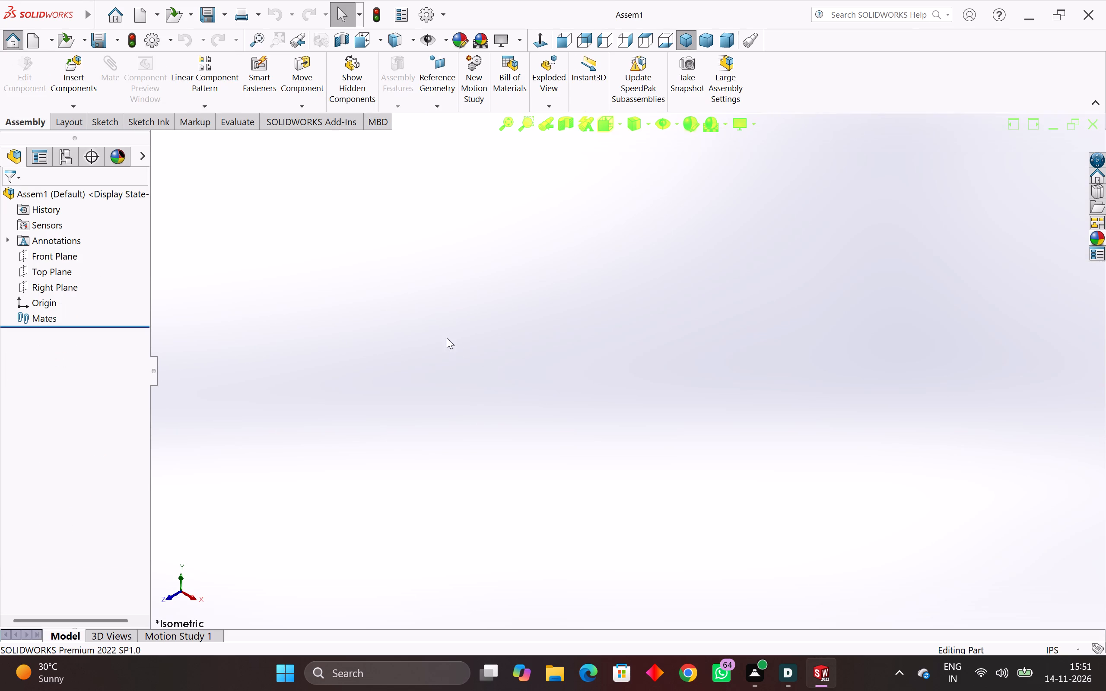
# Insert the open CRANK SHAFT part into the assembly as its first, fixed component.
pyautogui.click(70, 84)
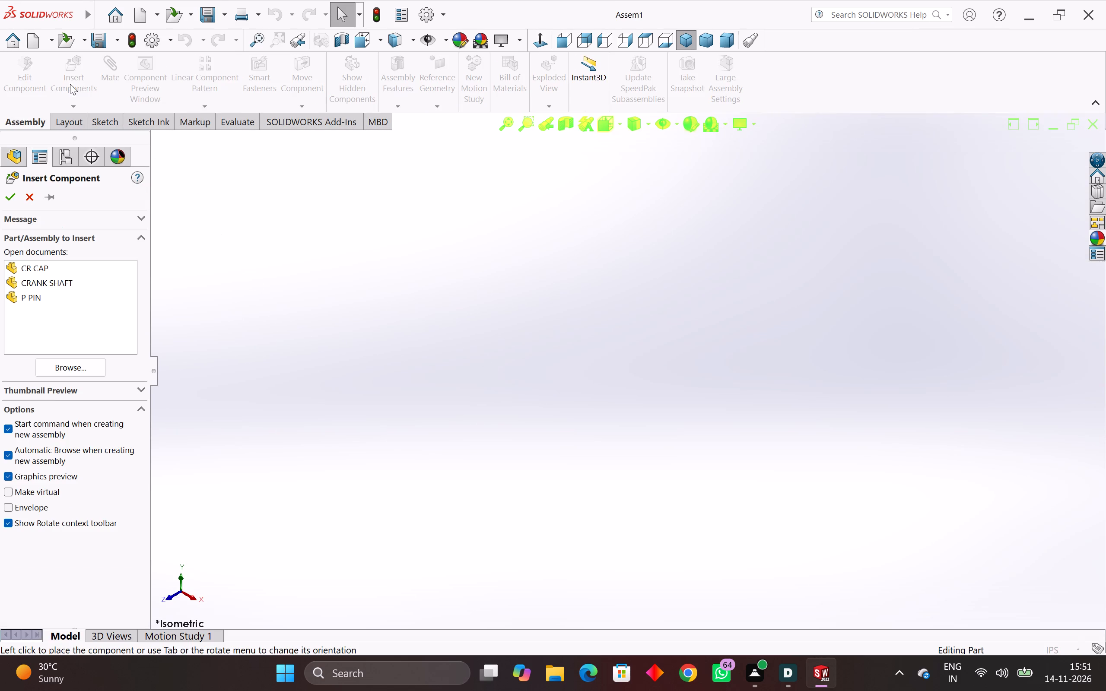
pyautogui.click(48, 282)
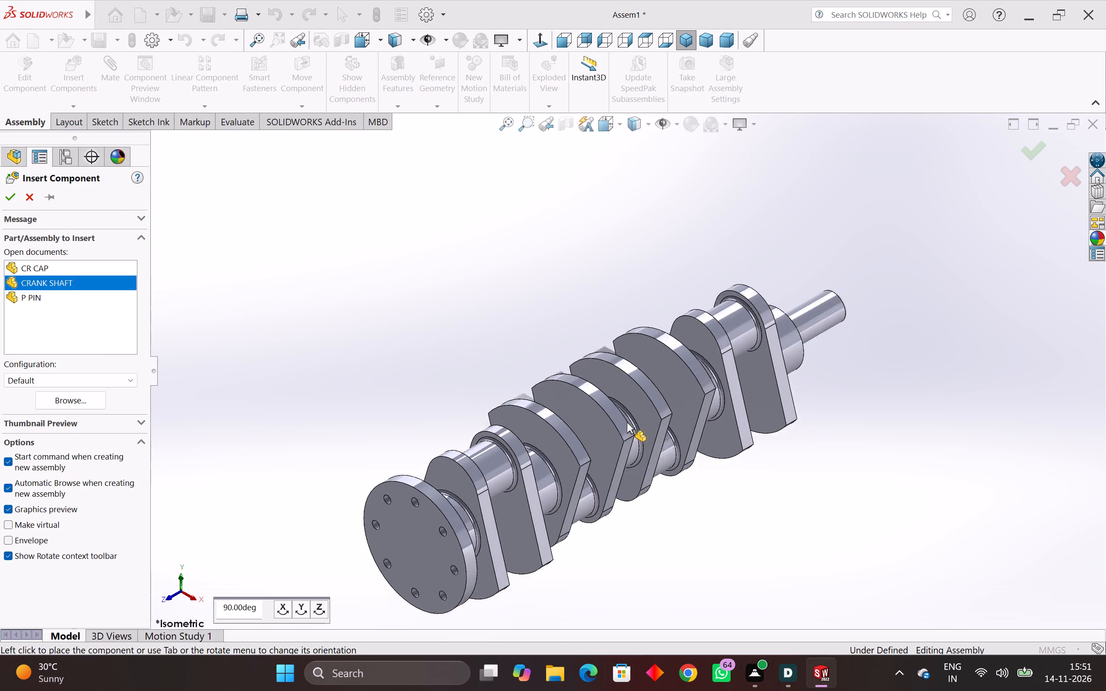
pyautogui.click(656, 391)
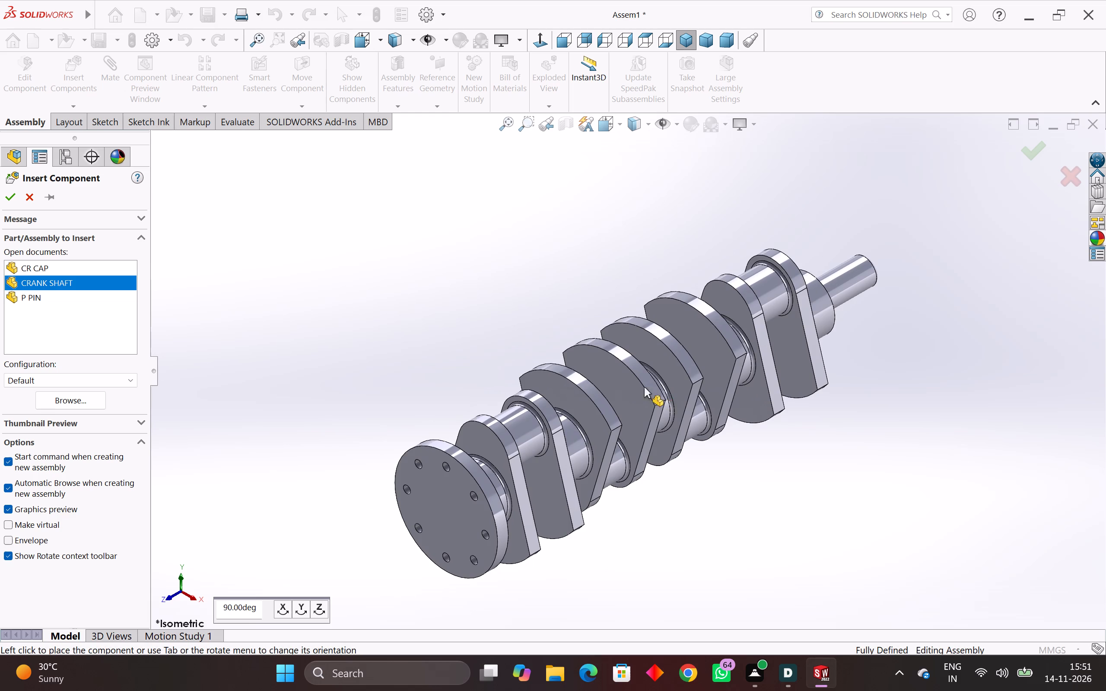
pyautogui.click(539, 298)
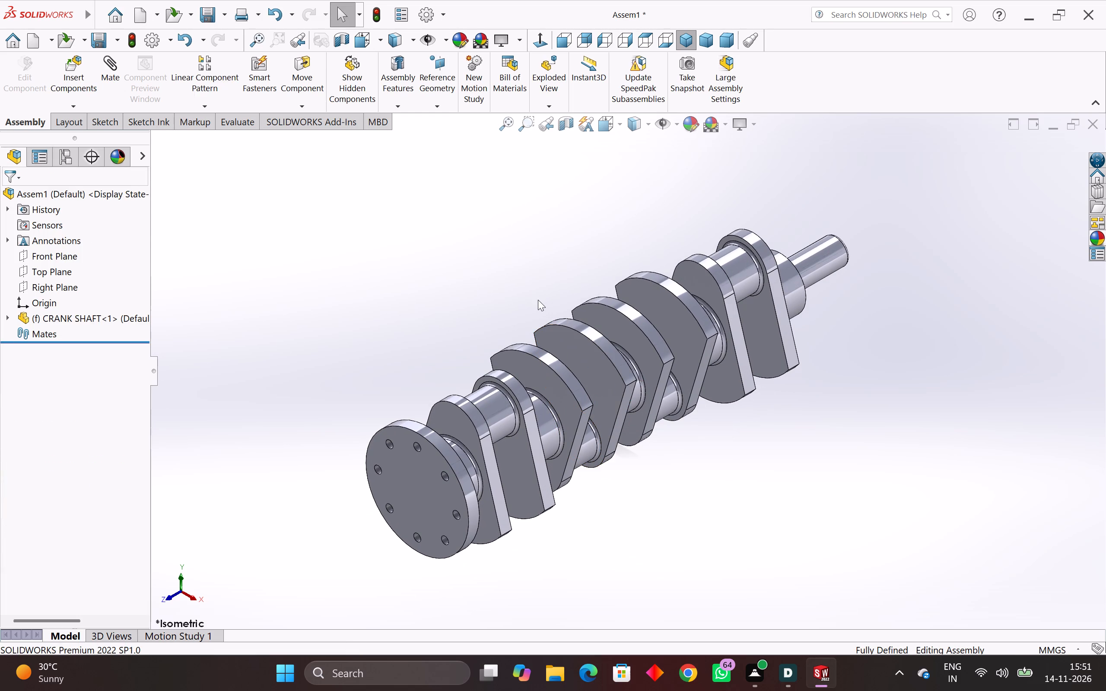
# Insert CONNECTING ROD.SLDPRT from the 4CE folder and place it above the flanged end of the crankshaft.
pyautogui.scroll(-1, 577, 469)
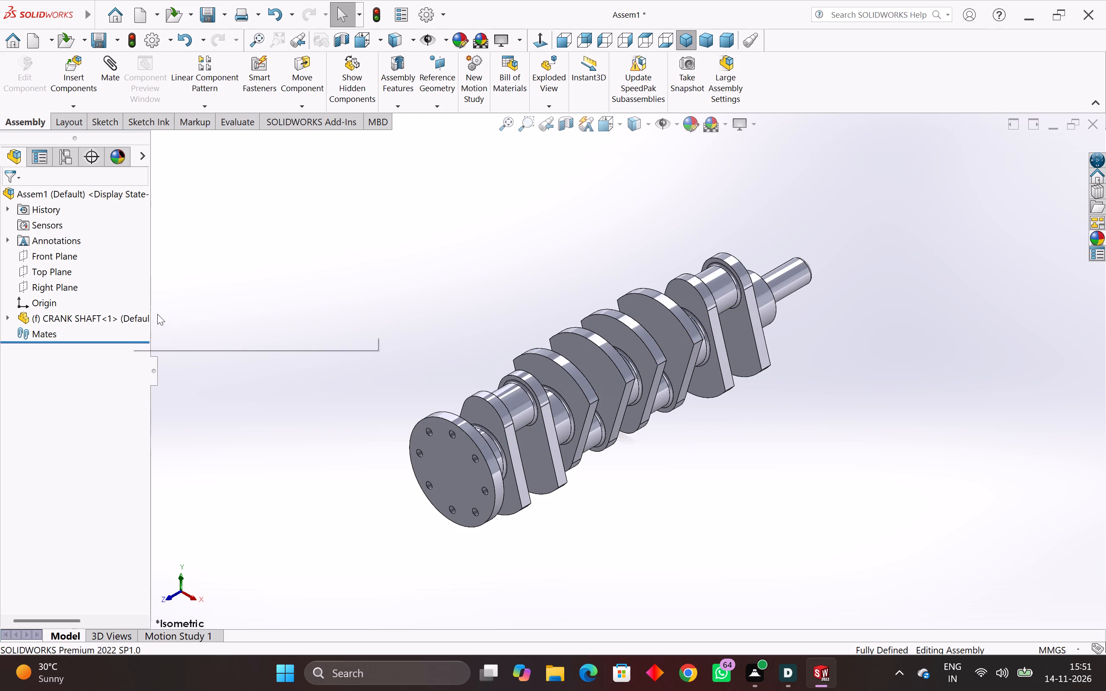
pyautogui.click(78, 70)
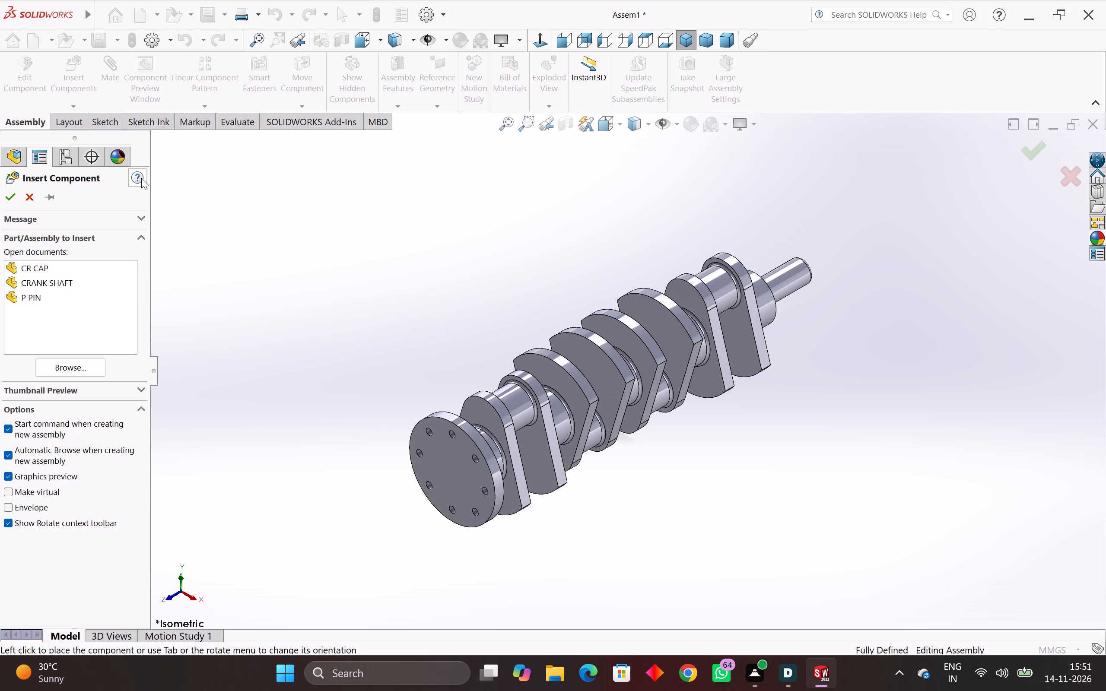
pyautogui.click(68, 368)
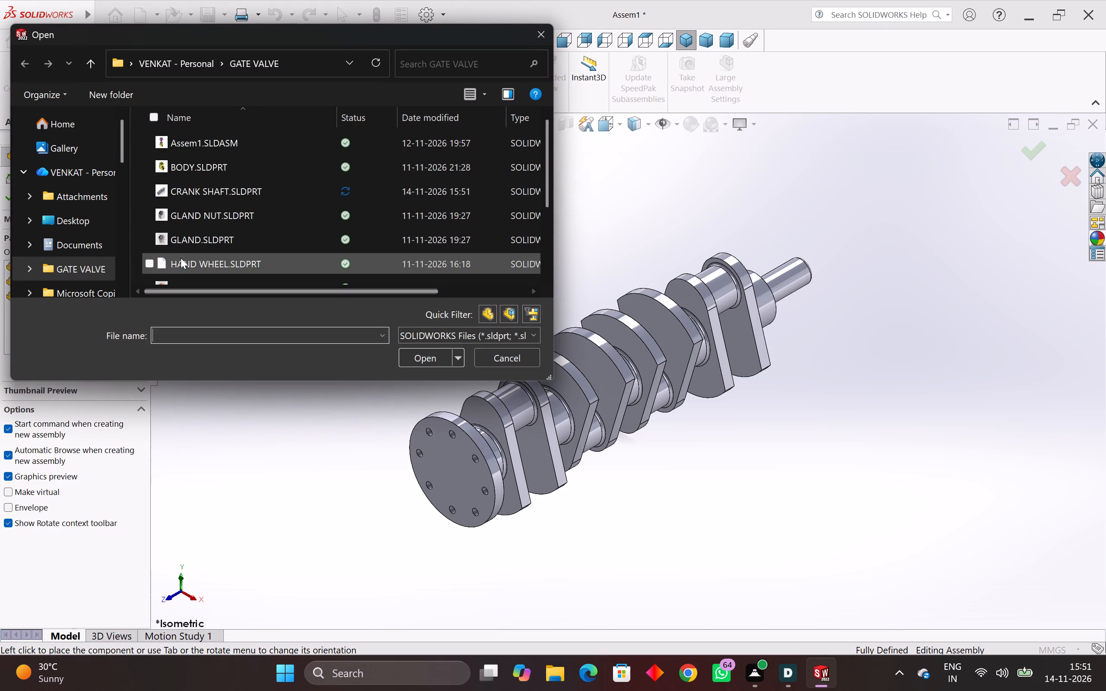
pyautogui.click(51, 212)
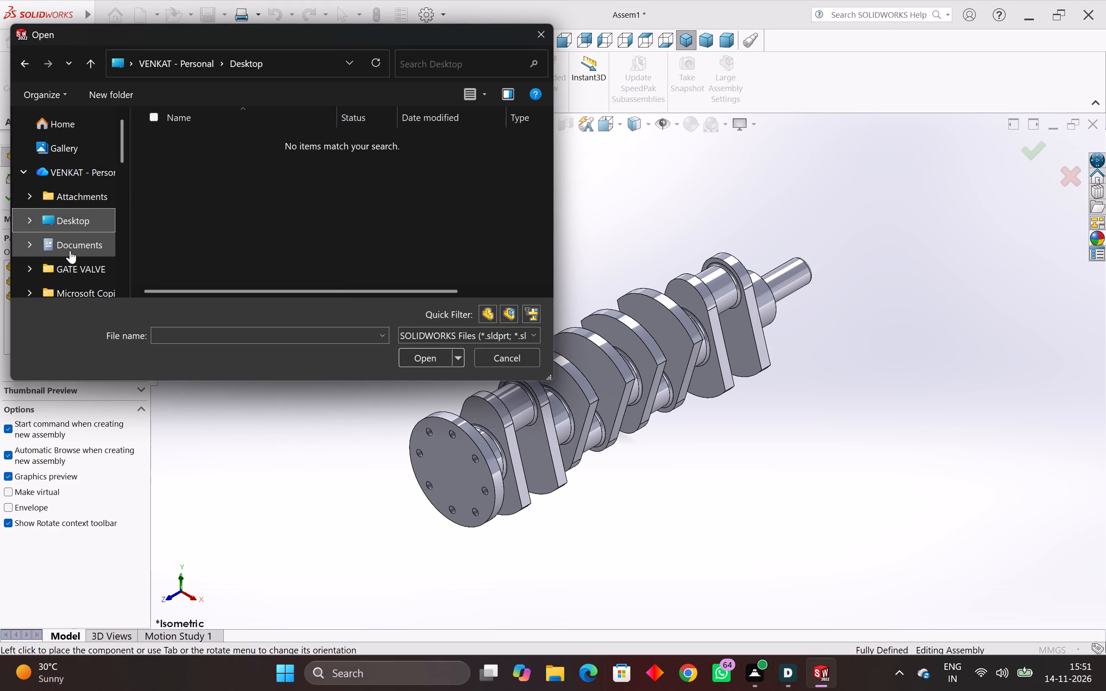
pyautogui.scroll(-5, 73, 251)
pyautogui.click(65, 197)
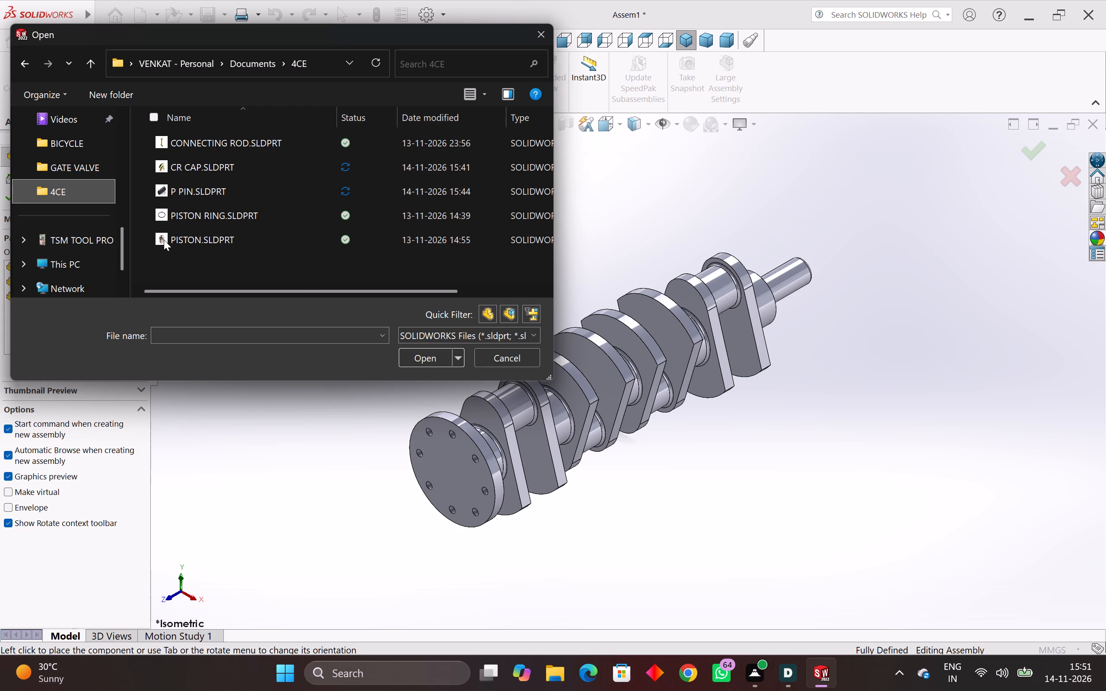
pyautogui.click(197, 237)
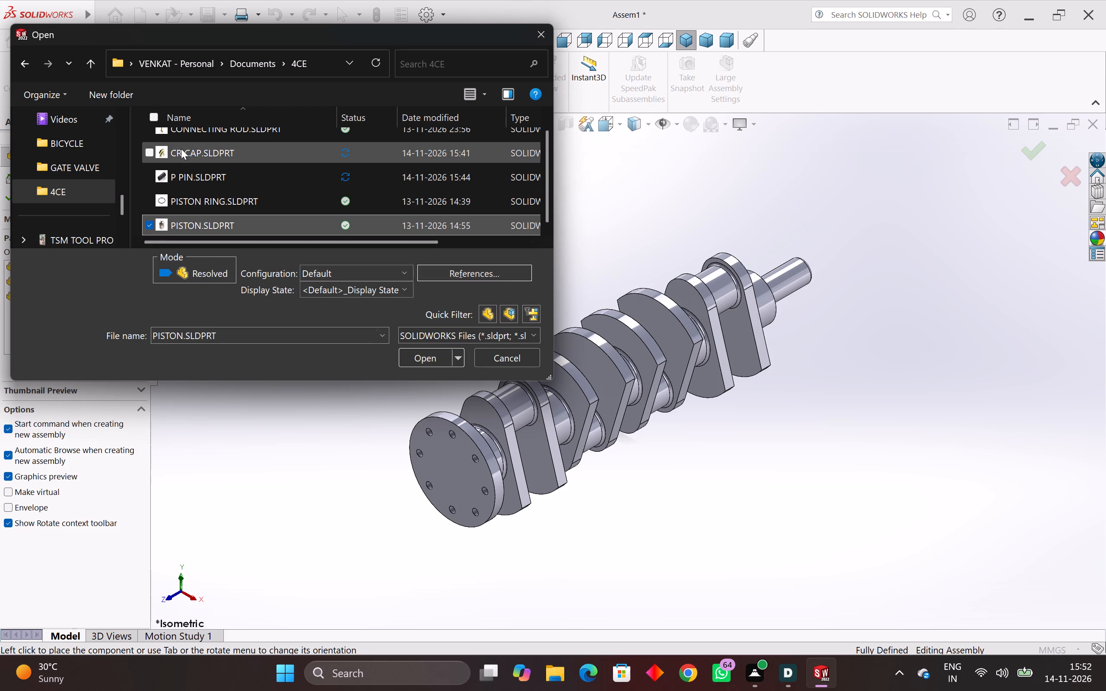
pyautogui.scroll(3, 194, 160)
pyautogui.click(207, 149)
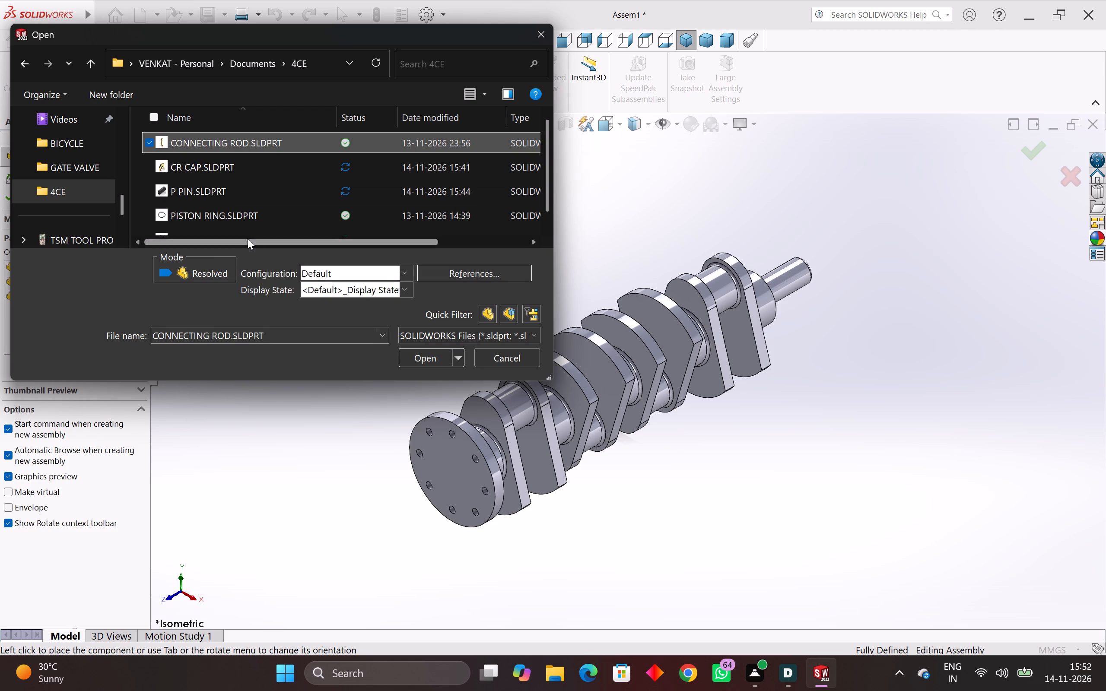
pyautogui.click(415, 358)
pyautogui.click(428, 282)
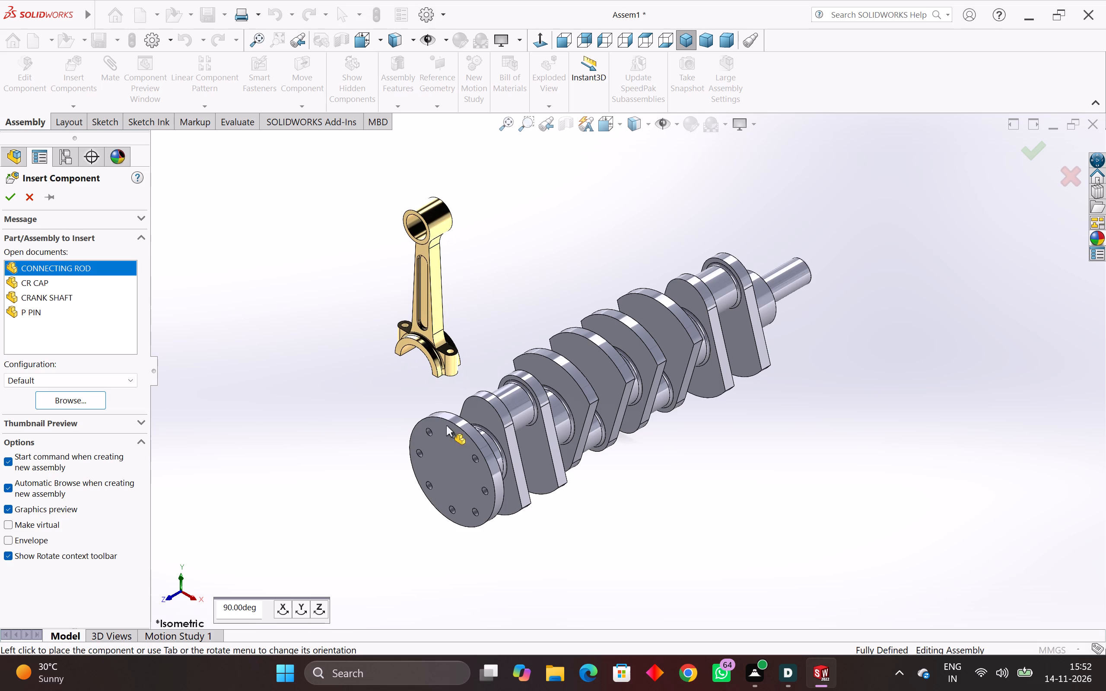
# Make three copies of the connecting rod and spread them out above the crankshaft, giving four rods.
pyautogui.moveTo(457, 412); pyautogui.dragTo(396, 315, button='middle')
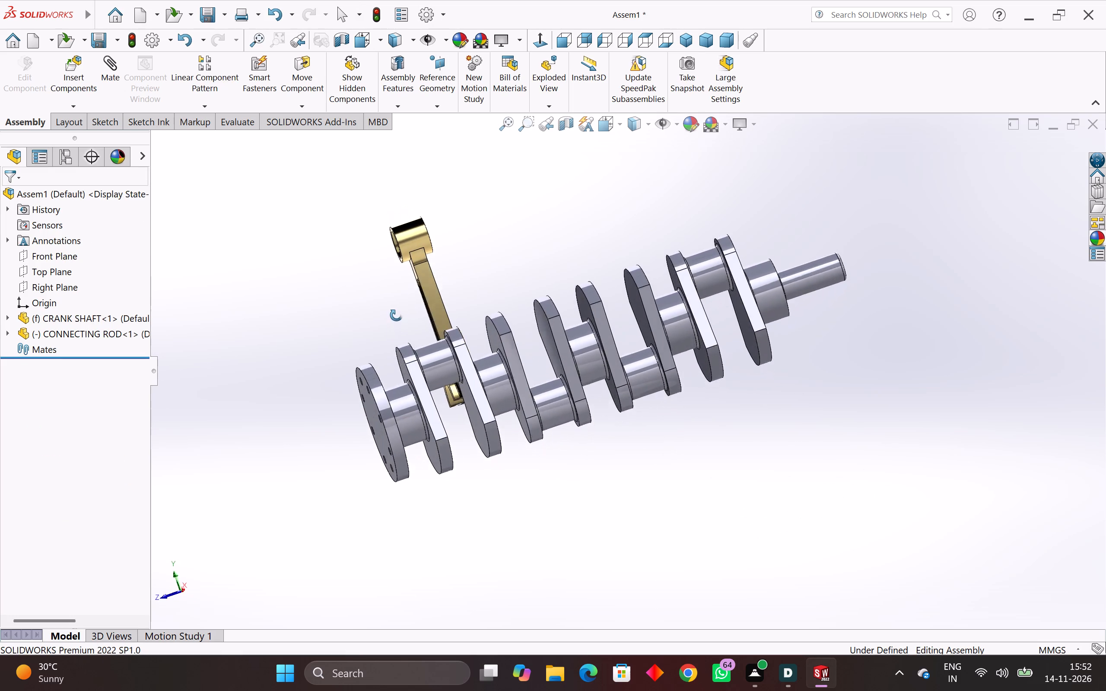
pyautogui.moveTo(396, 315); pyautogui.dragTo(474, 271, button='middle')
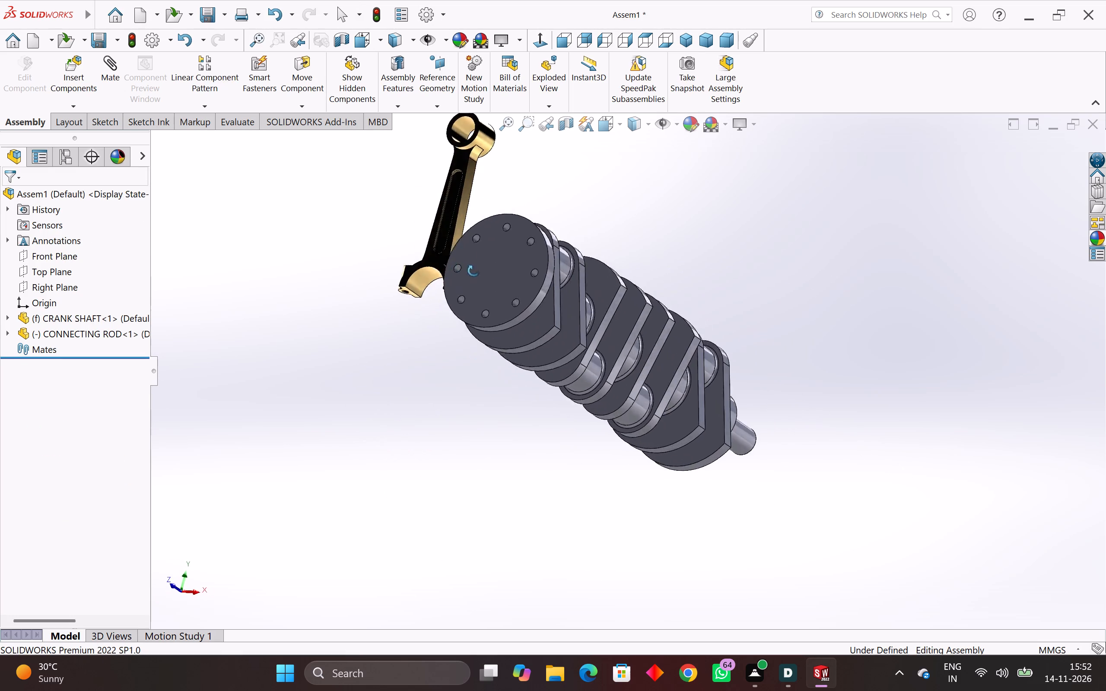
pyautogui.moveTo(474, 271); pyautogui.dragTo(396, 279, button='middle')
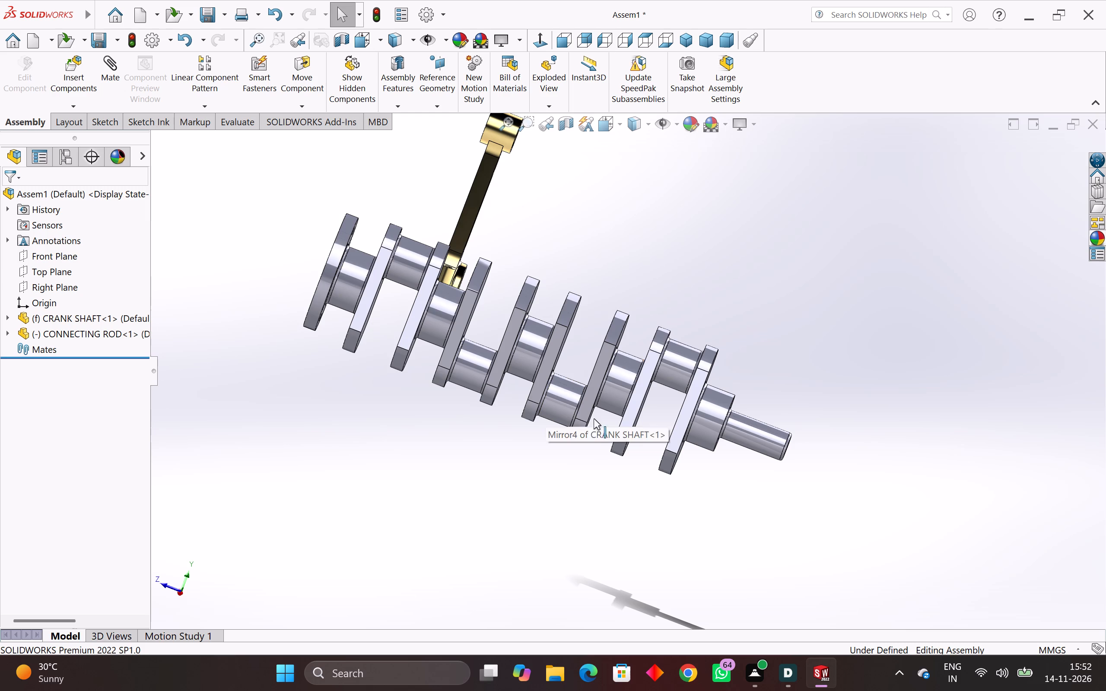
pyautogui.scroll(-2, 423, 304)
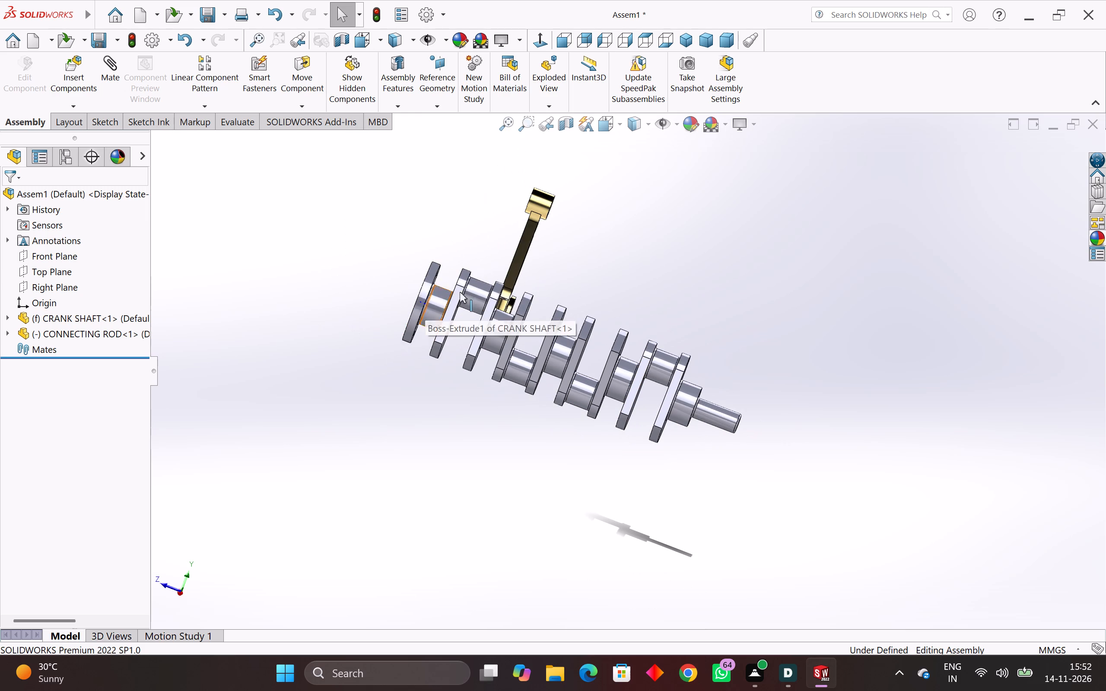
pyautogui.keyDown('ctrl'); pyautogui.moveTo(519, 254); pyautogui.dragTo(692, 253); pyautogui.keyUp('ctrl')
pyautogui.keyDown('ctrl'); pyautogui.moveTo(528, 235); pyautogui.dragTo(416, 200); pyautogui.keyUp('ctrl')
pyautogui.keyDown('ctrl'); pyautogui.moveTo(526, 240); pyautogui.dragTo(668, 193); pyautogui.keyUp('ctrl')
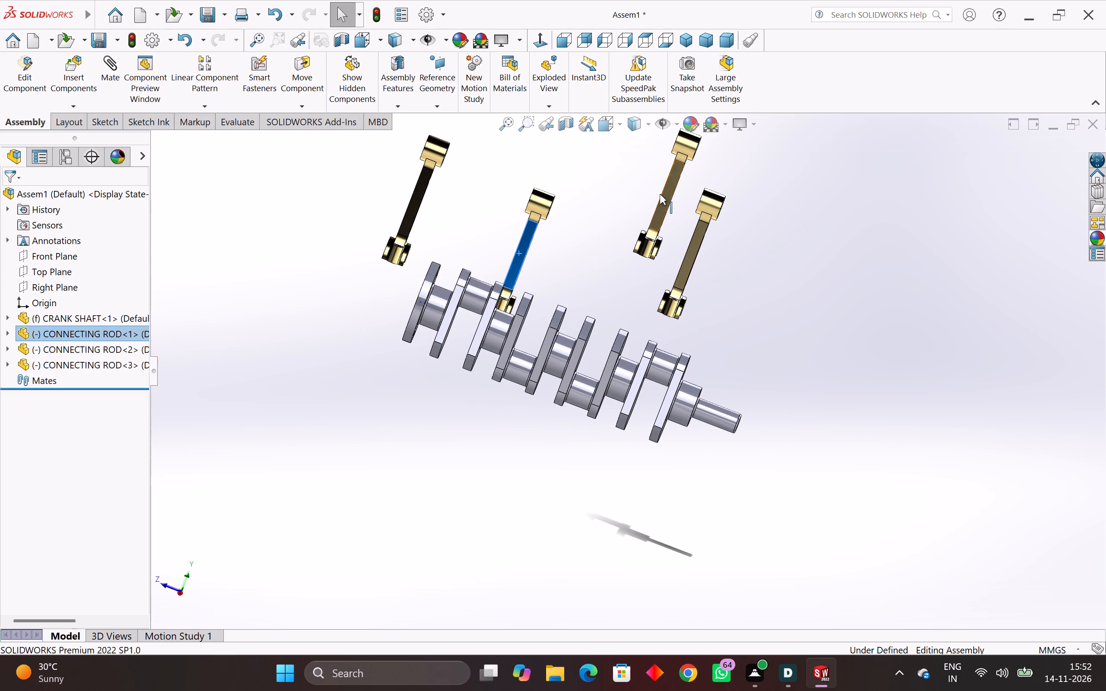
pyautogui.keyDown('ctrl'); pyautogui.click(771, 239); pyautogui.keyUp('ctrl')
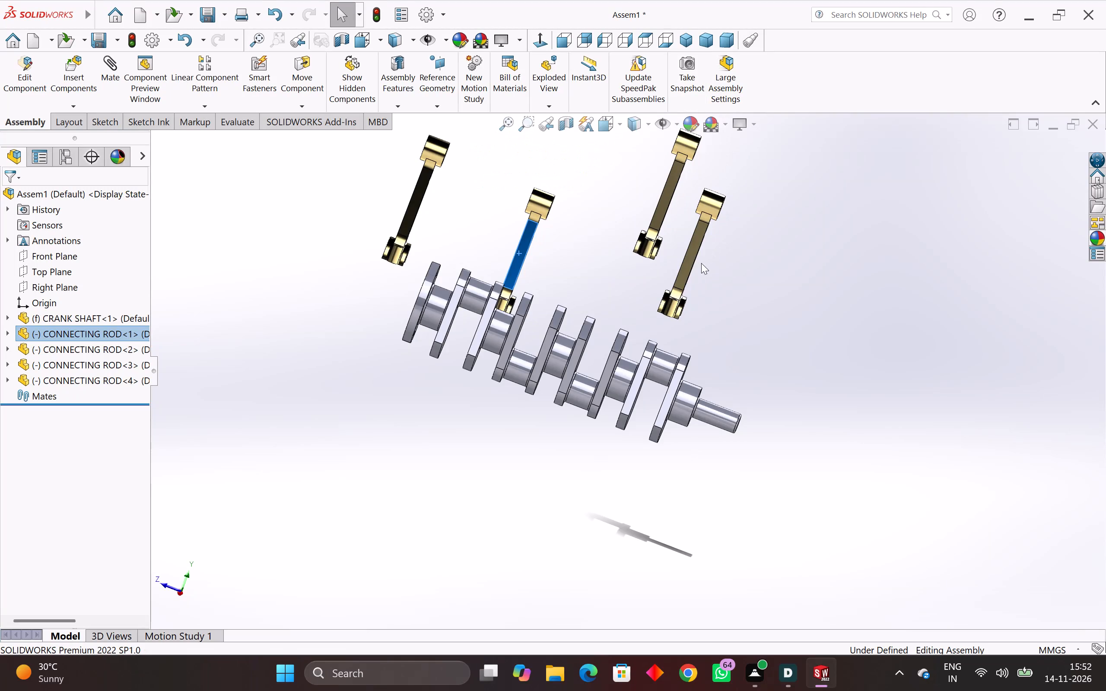
# Start a new assembly sketch on the crankshaft component's Right Plane.
pyautogui.moveTo(564, 407); pyautogui.dragTo(574, 516, button='middle')
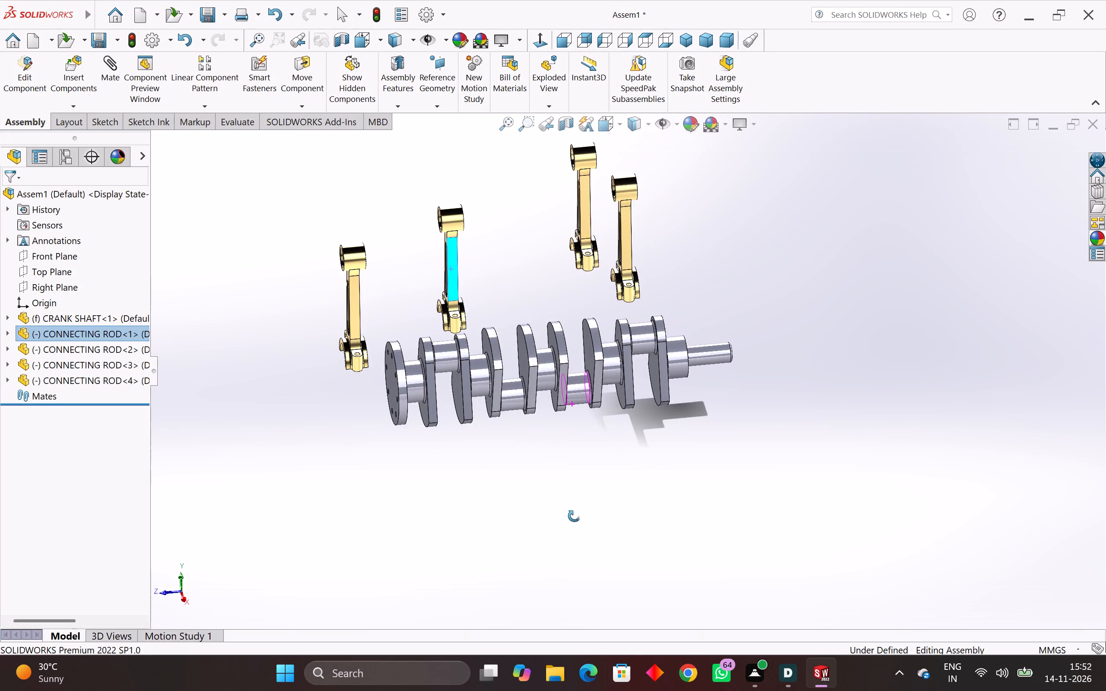
pyautogui.moveTo(574, 516); pyautogui.dragTo(575, 434, button='middle')
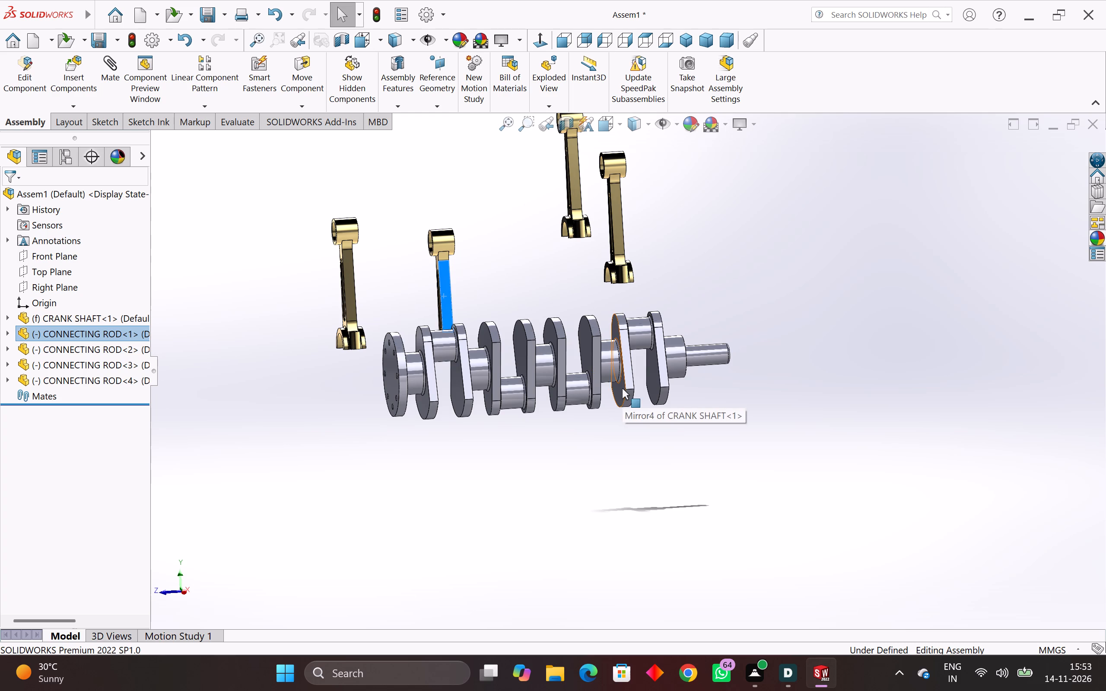
pyautogui.scroll(-3, 594, 298)
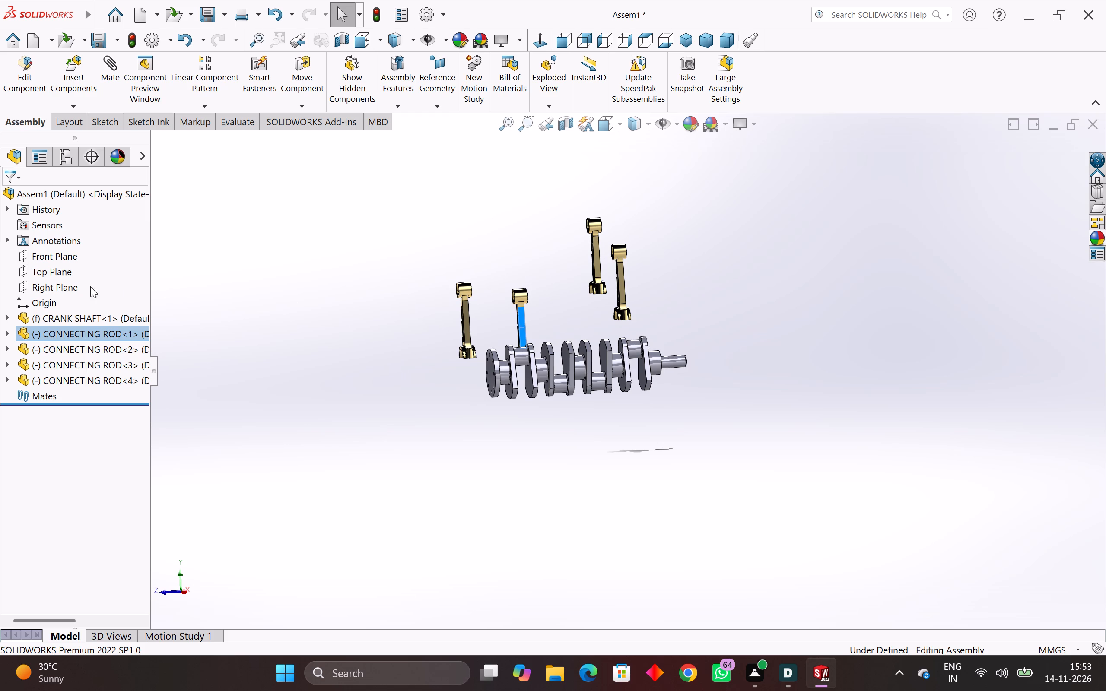
pyautogui.click(76, 287)
pyautogui.click(379, 351)
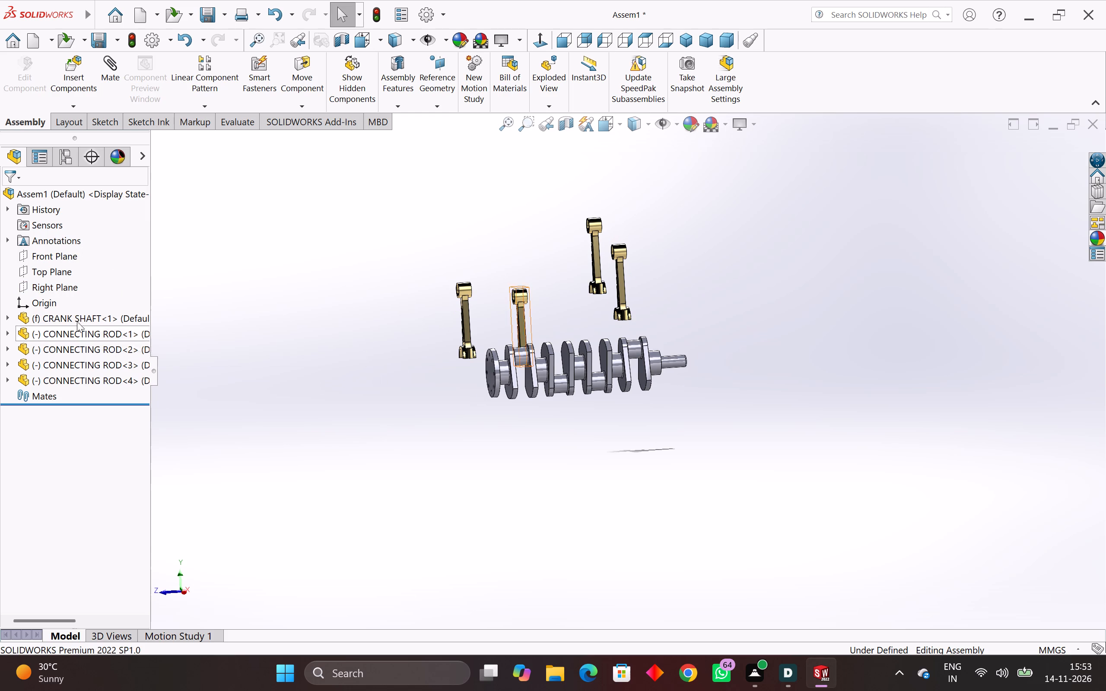
pyautogui.rightClick(65, 290)
pyautogui.click(65, 290)
pyautogui.click(65, 290)
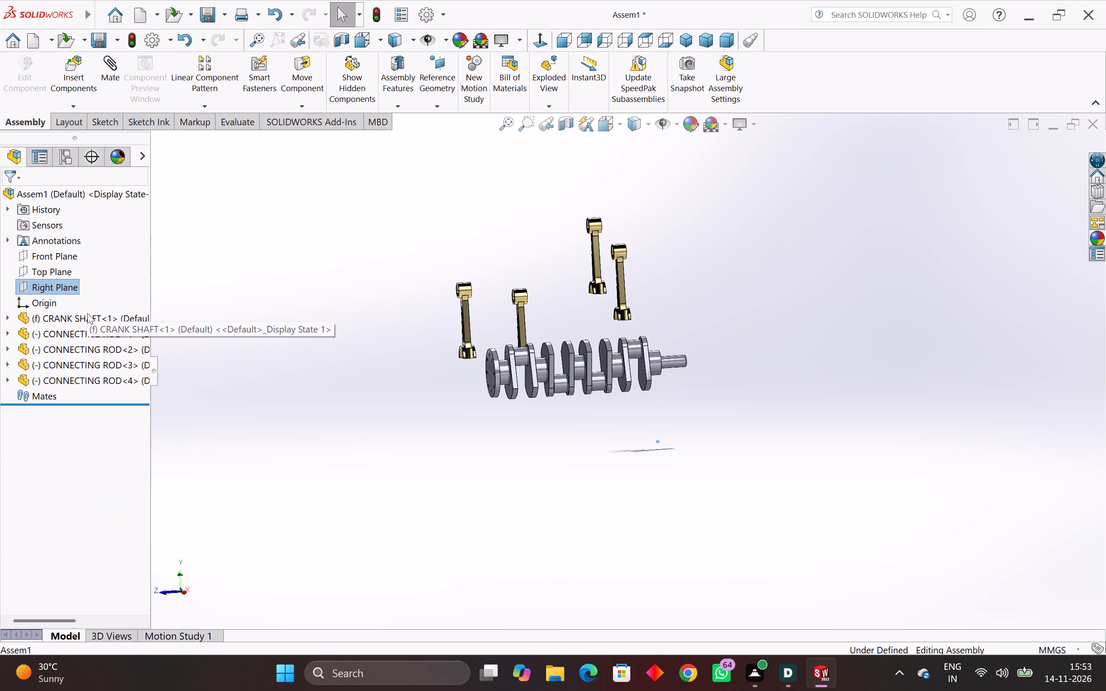
pyautogui.click(87, 315)
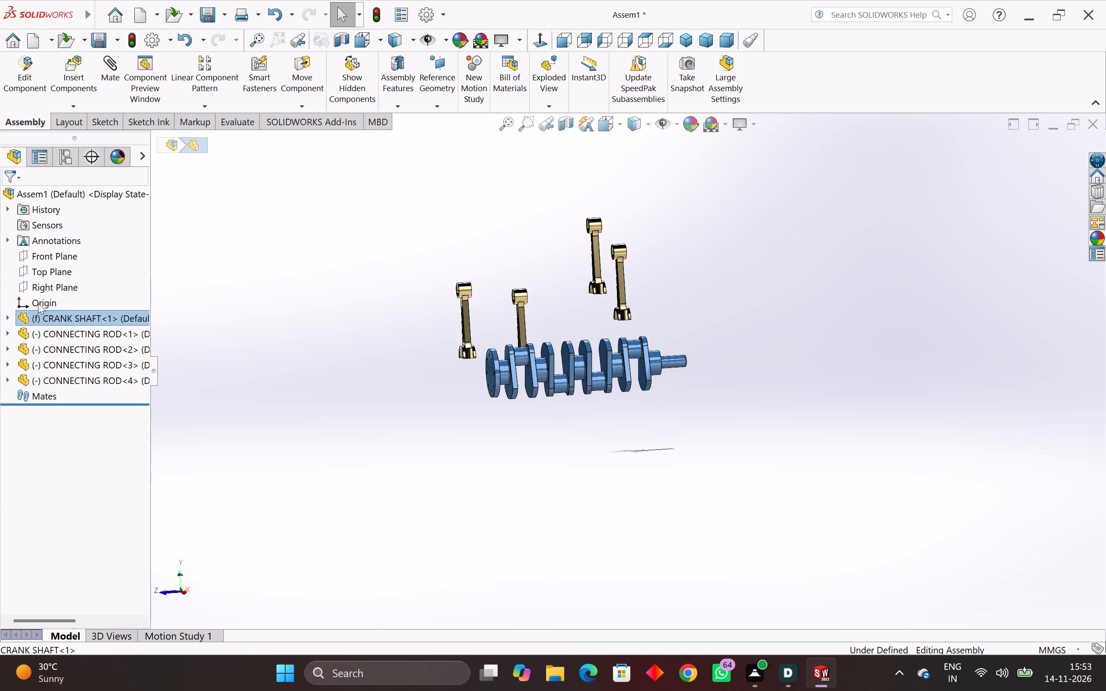
pyautogui.click(51, 288)
pyautogui.click(6, 314)
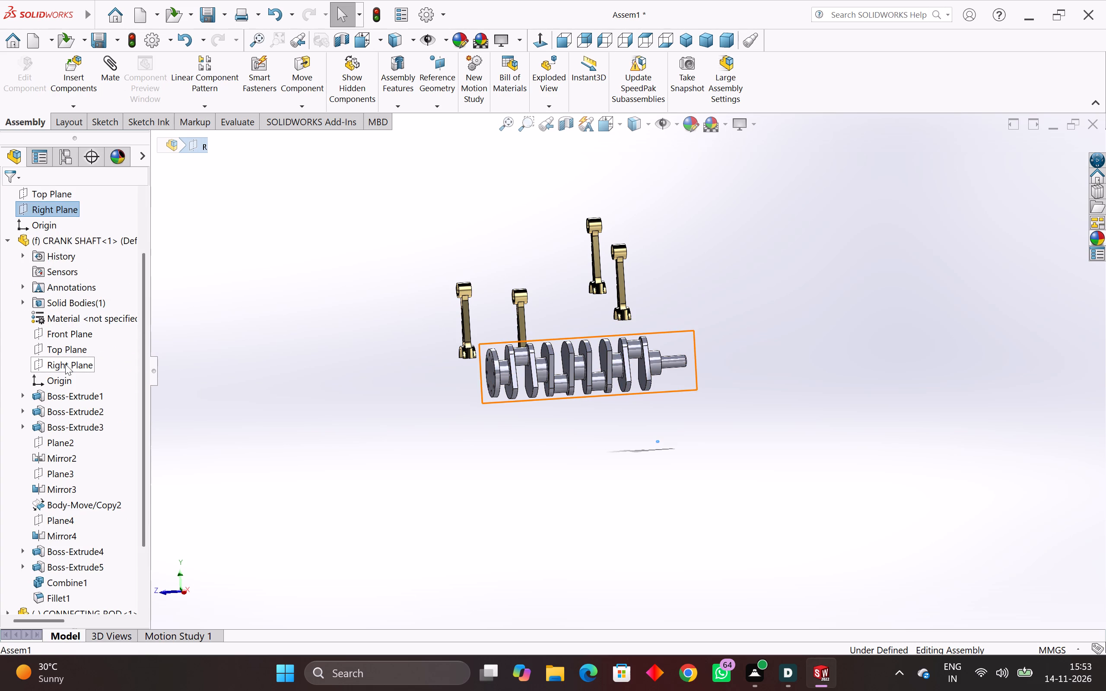
pyautogui.click(65, 364)
pyautogui.click(80, 346)
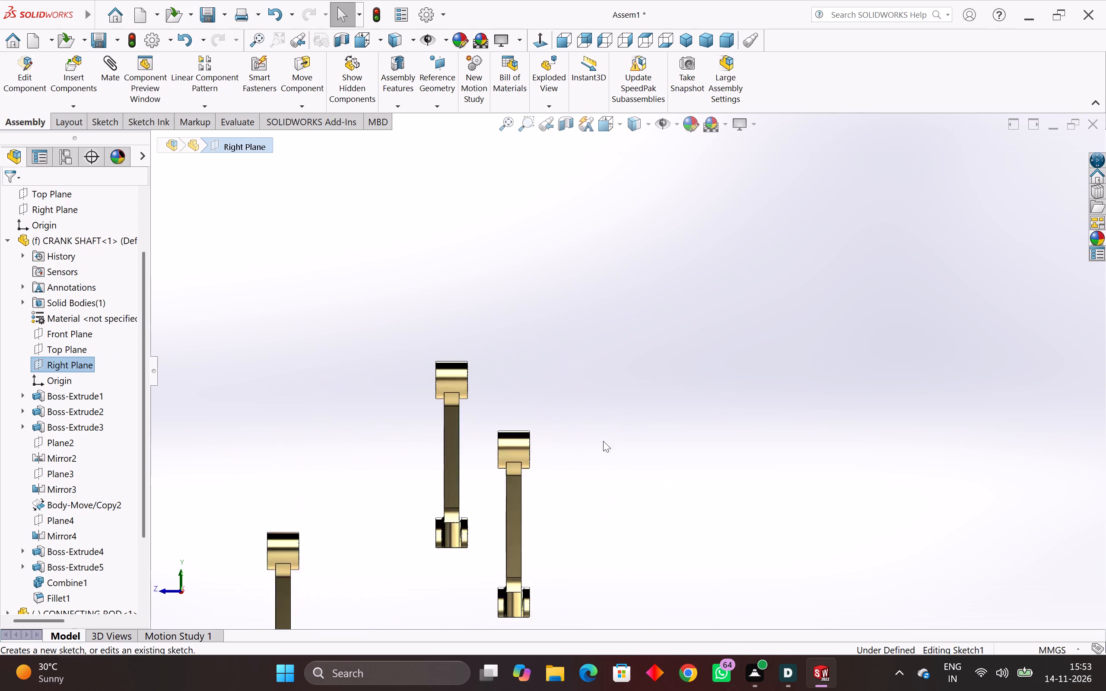
pyautogui.click(852, 357)
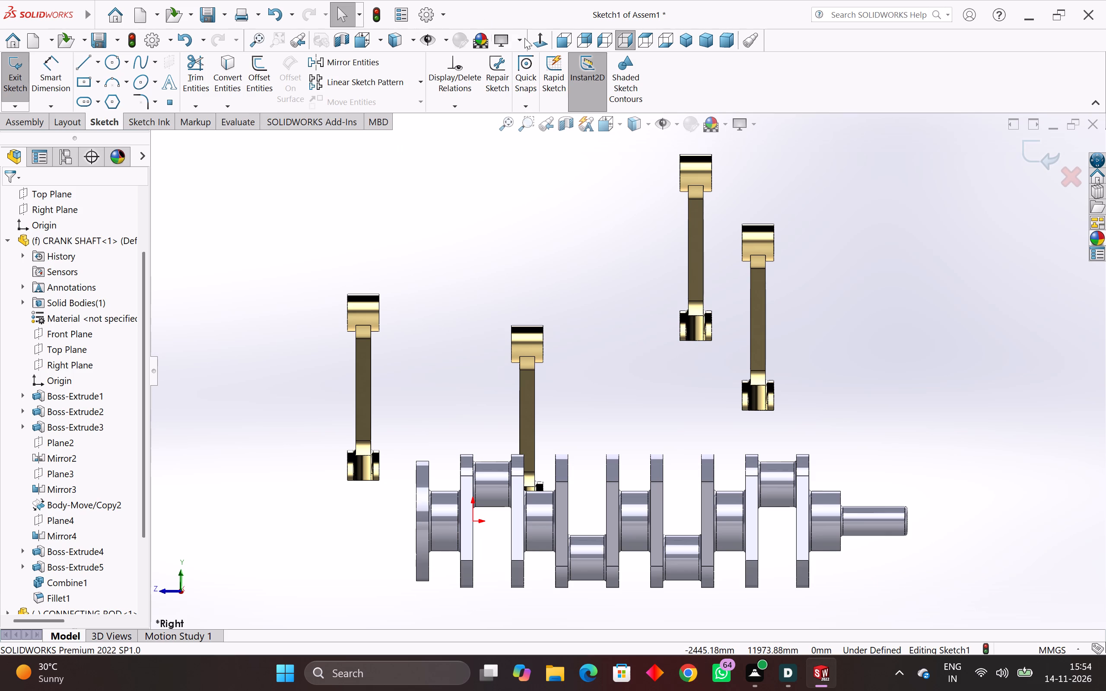
pyautogui.click(540, 40)
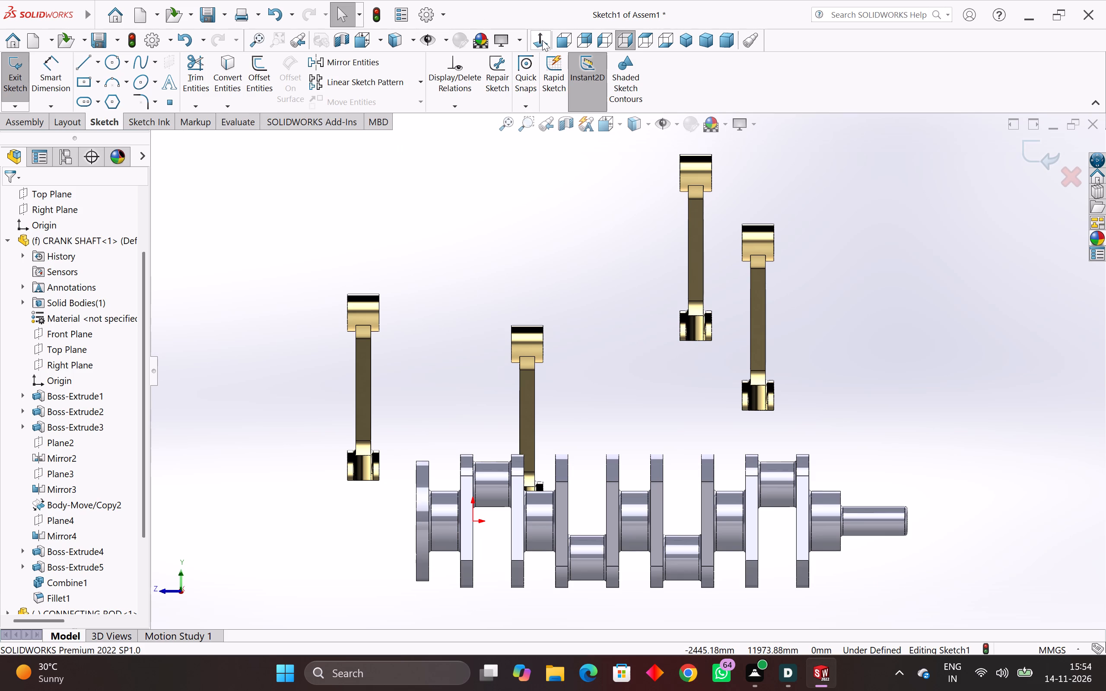
pyautogui.click(542, 40)
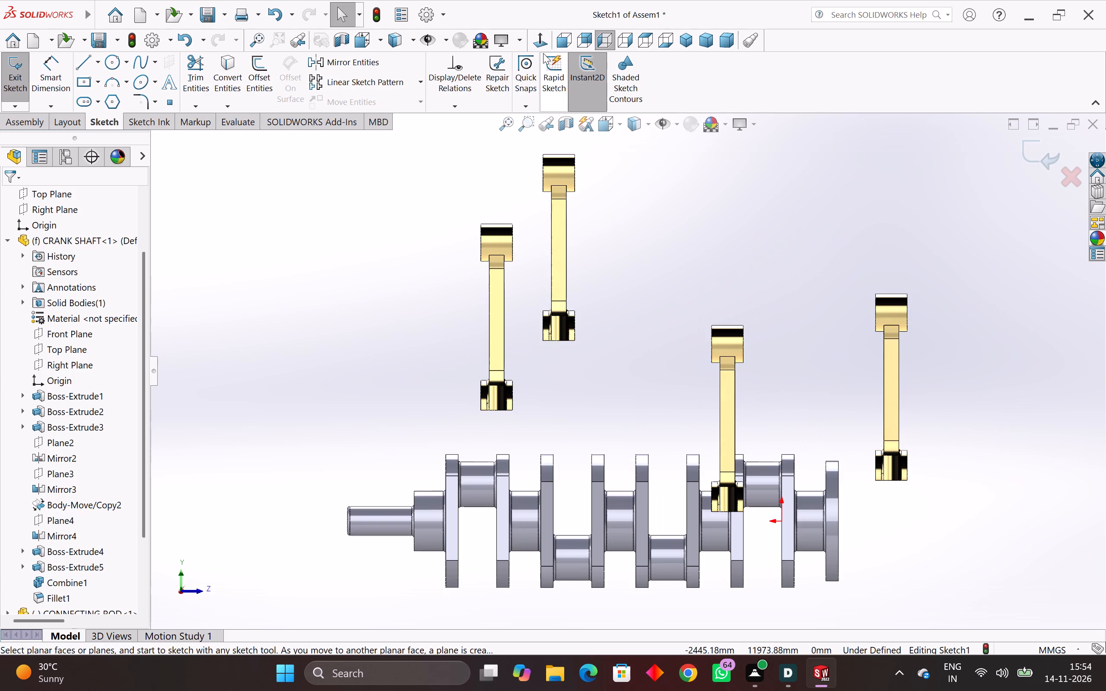
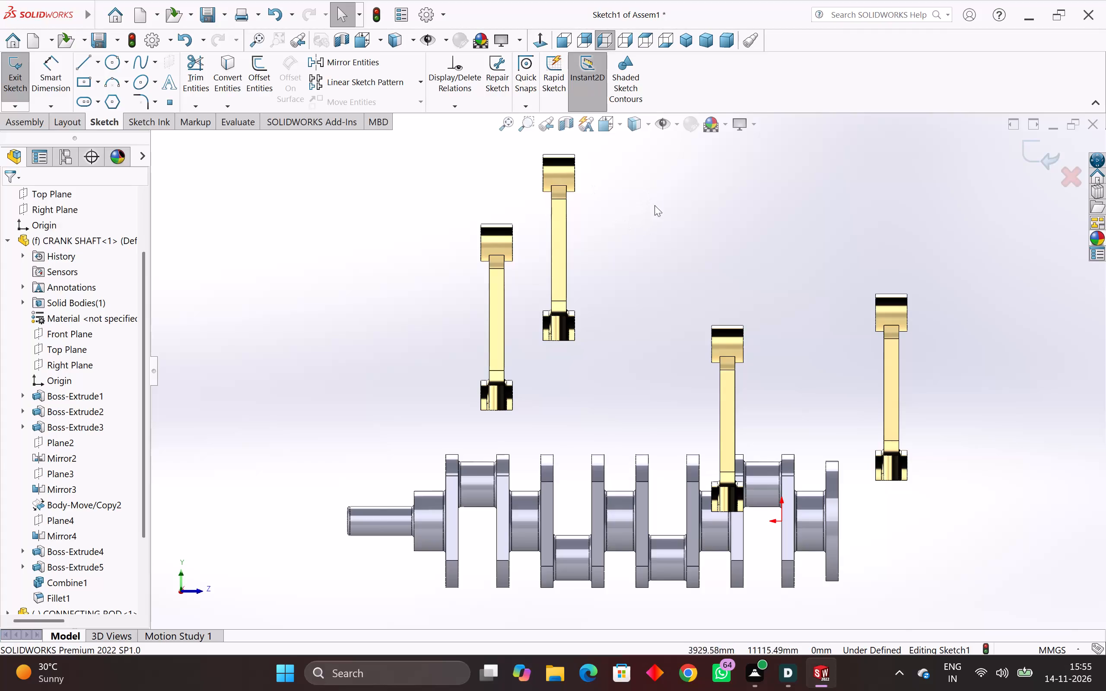
# Draw a horizontal centerline about 16742 mm long from the origin past the shaft's narrow end, with a vertical centerline rising from its outer end.
pyautogui.scroll(-1, 655, 205)
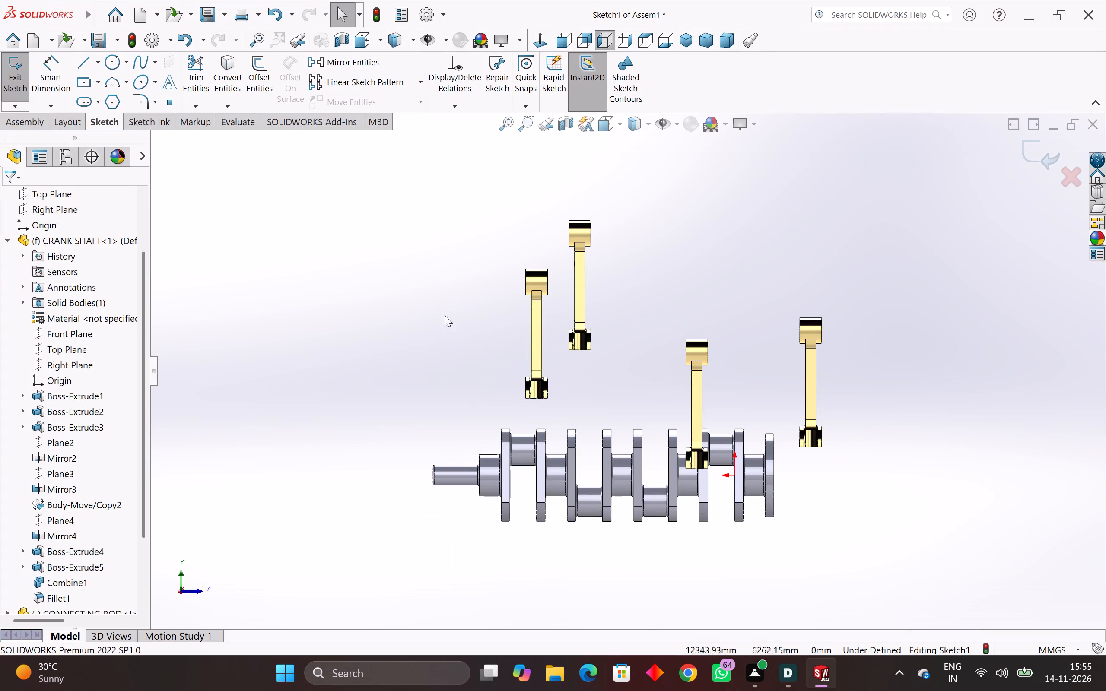
pyautogui.click(546, 41)
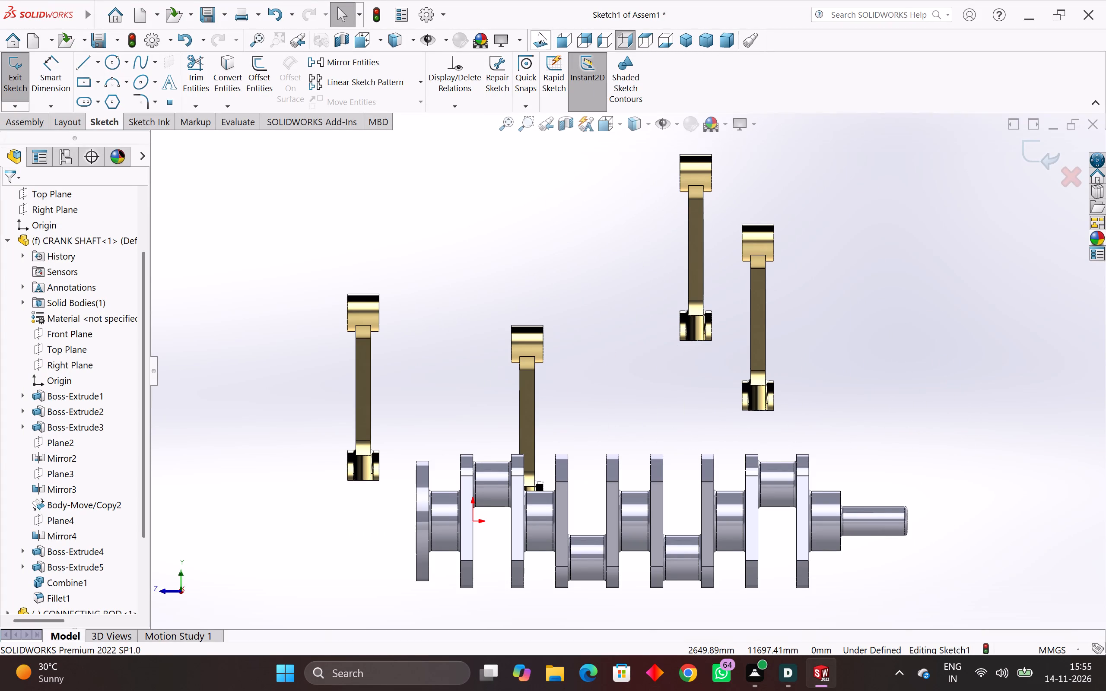
pyautogui.click(534, 32)
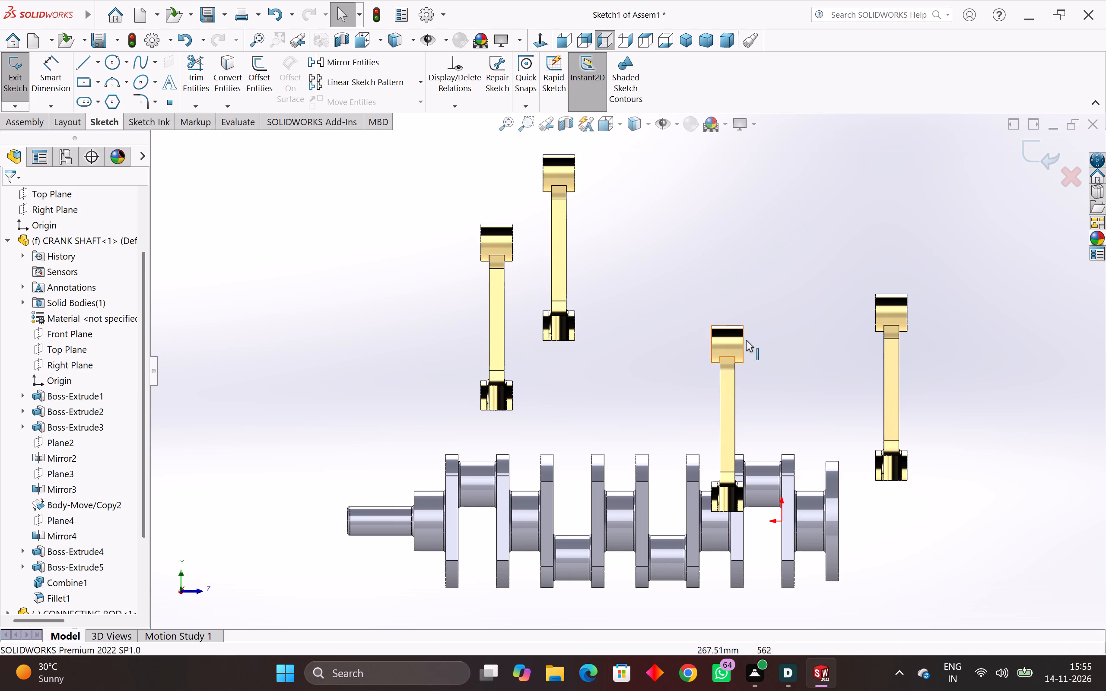
pyautogui.scroll(-1, 766, 517)
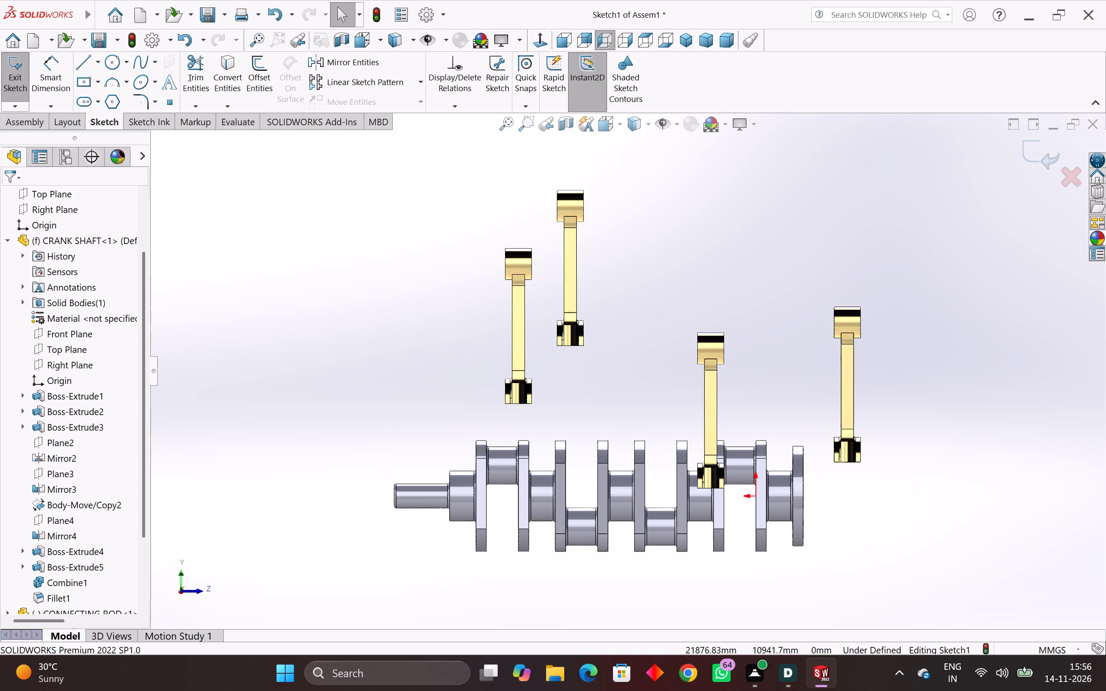
pyautogui.click(100, 64)
pyautogui.click(90, 105)
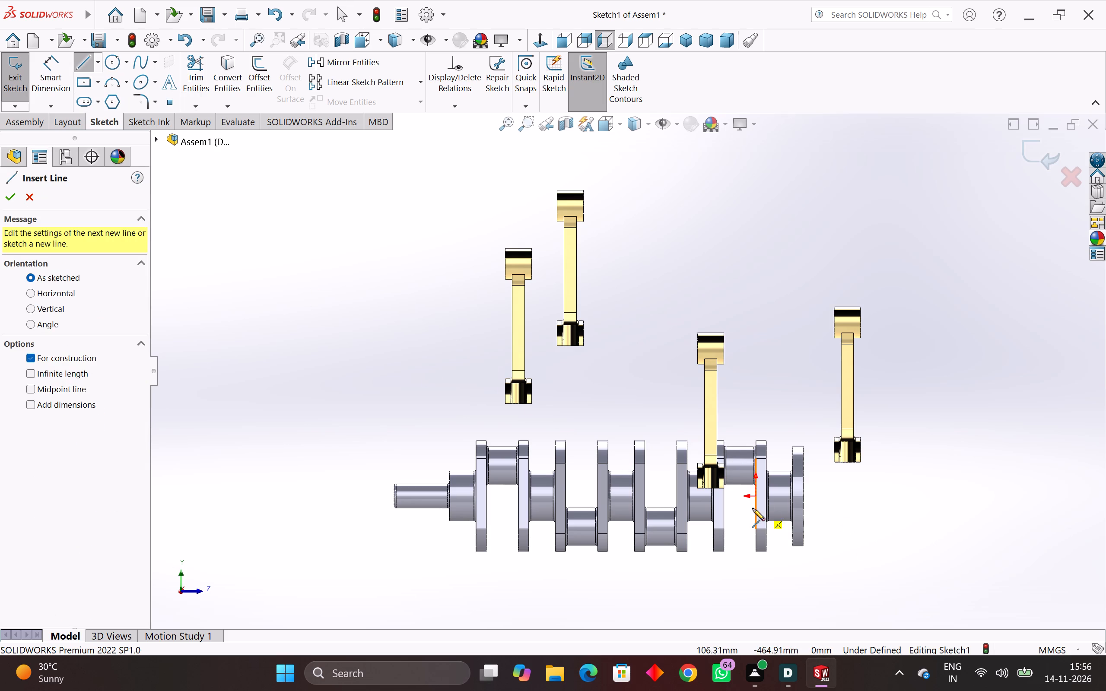
pyautogui.click(757, 496)
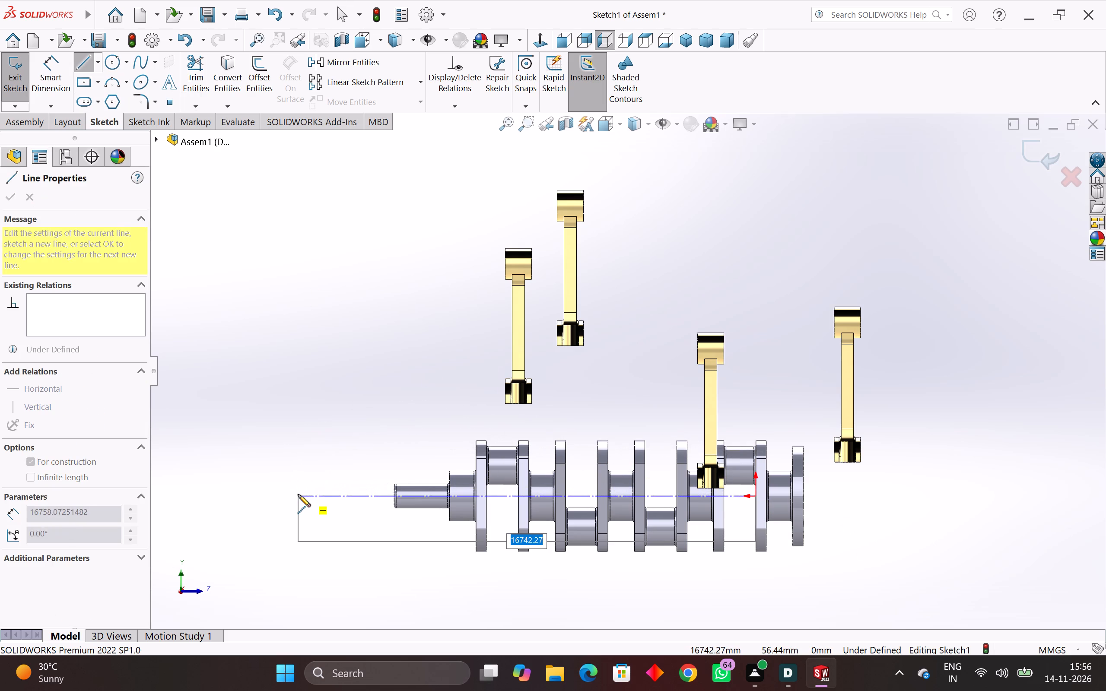
pyautogui.click(298, 494)
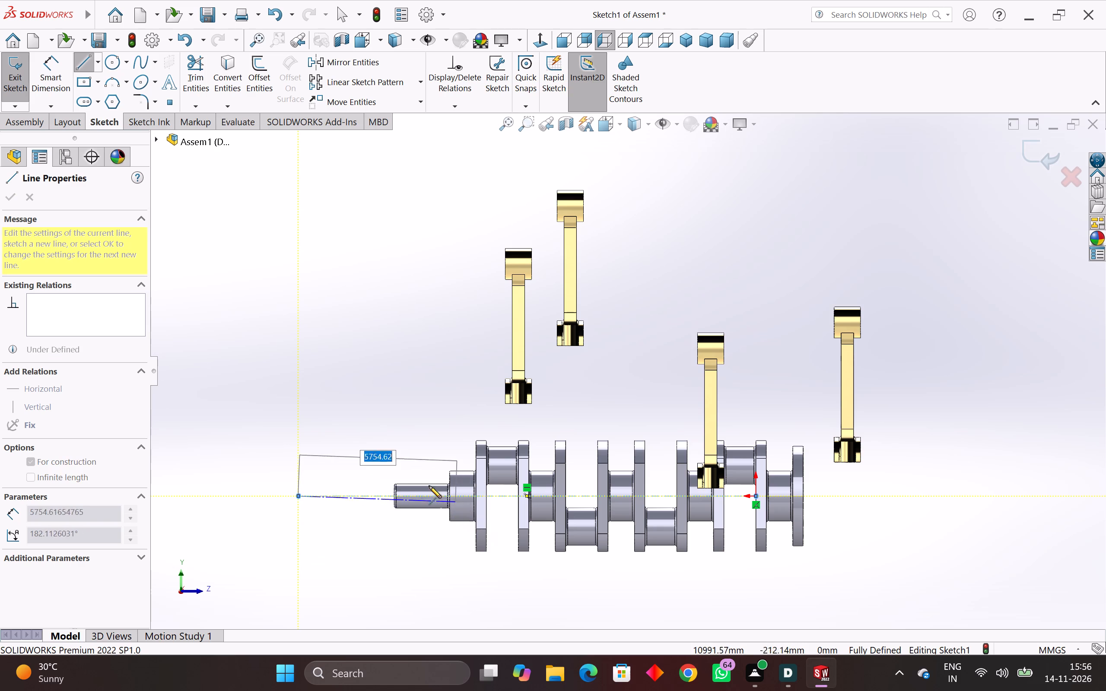
pyautogui.click(298, 374)
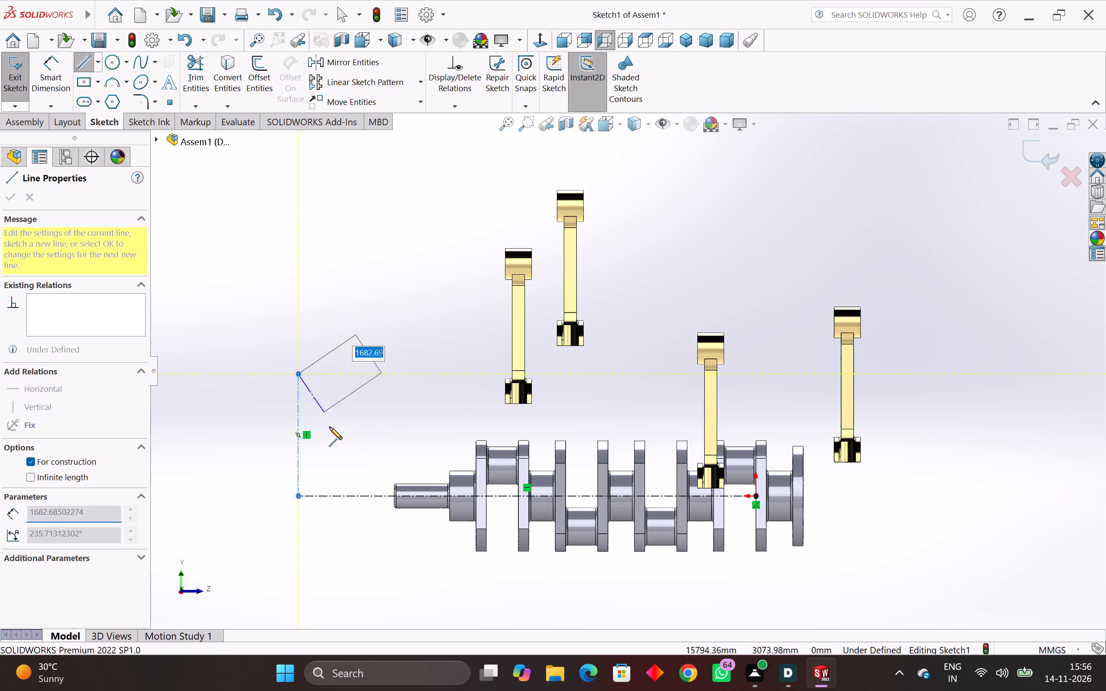
pyautogui.press('Escape')
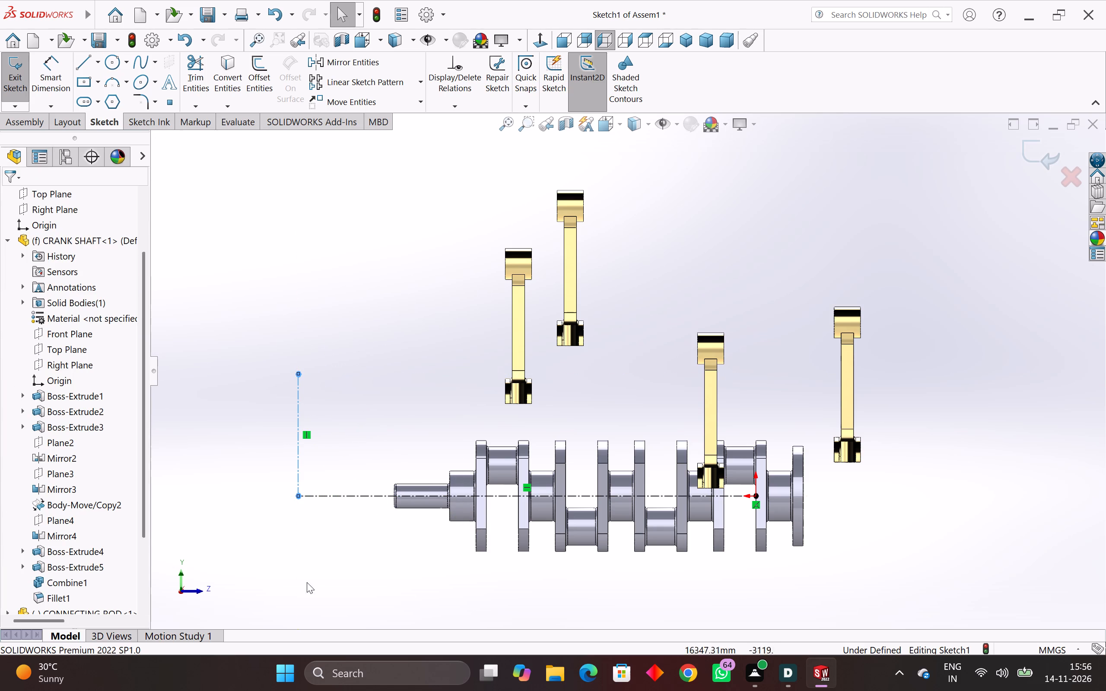
# Stretch the horizontal centerline outward so its corner with the vertical centerline lies about 21340 mm from the origin.
pyautogui.moveTo(299, 496); pyautogui.dragTo(252, 502)
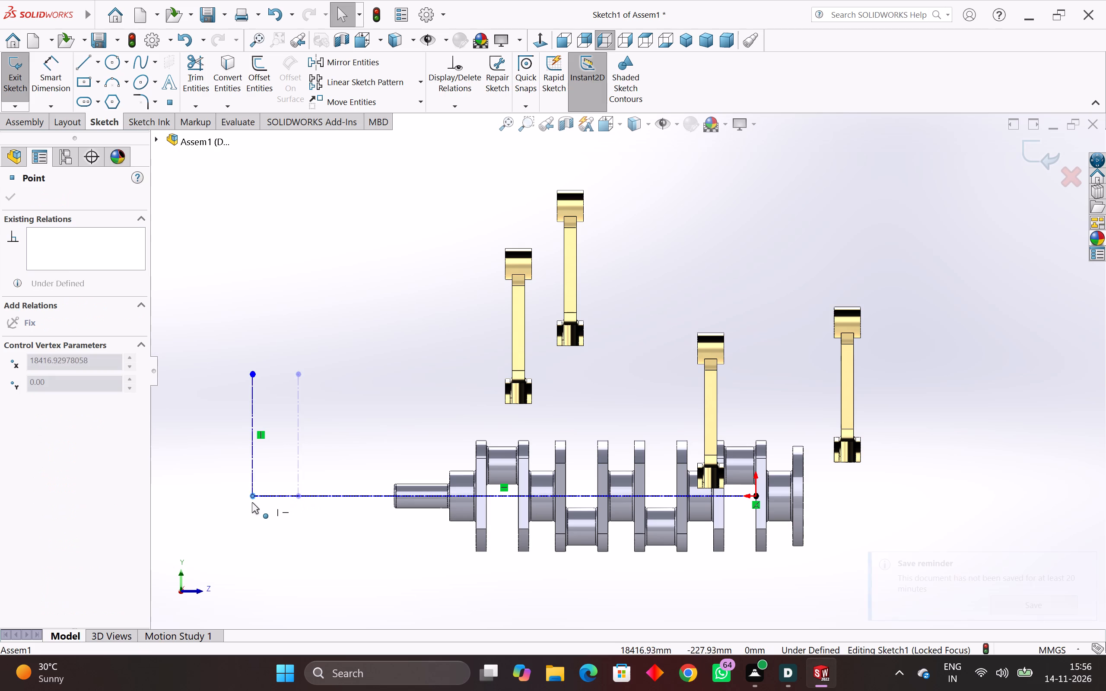
pyautogui.moveTo(252, 502); pyautogui.dragTo(172, 515)
pyautogui.click(412, 367)
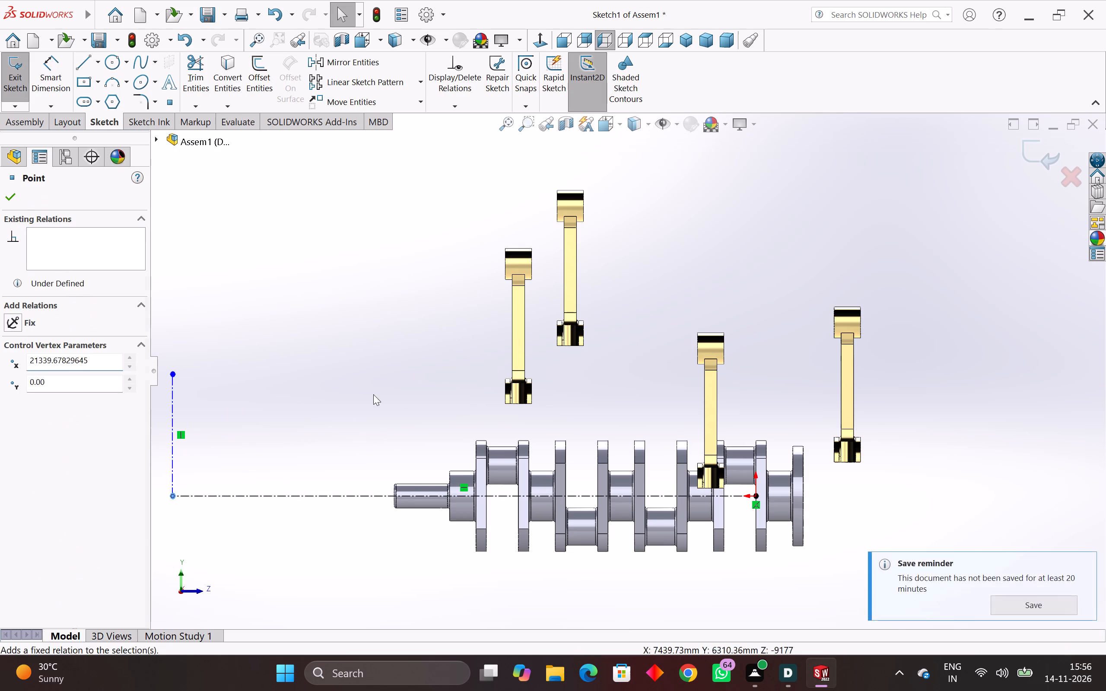
# Draw a solid vertical line about 4464 mm tall up from the horizontal centerline, between its outer end and the shaft's narrow end.
pyautogui.scroll(-2, 325, 466)
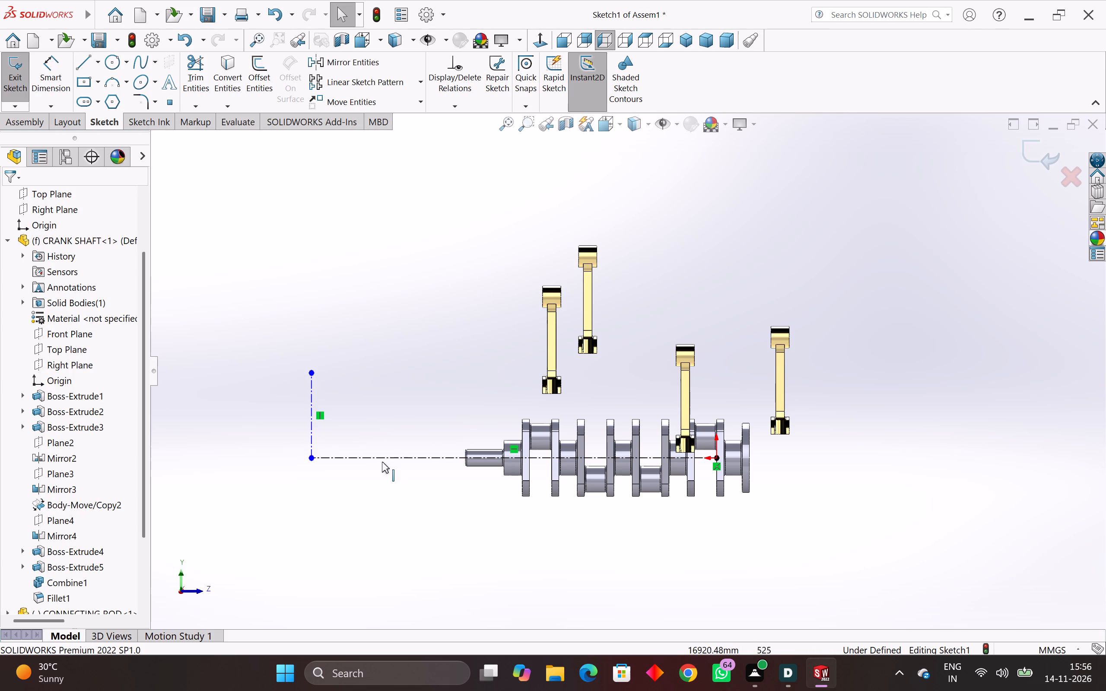
pyautogui.click(85, 59)
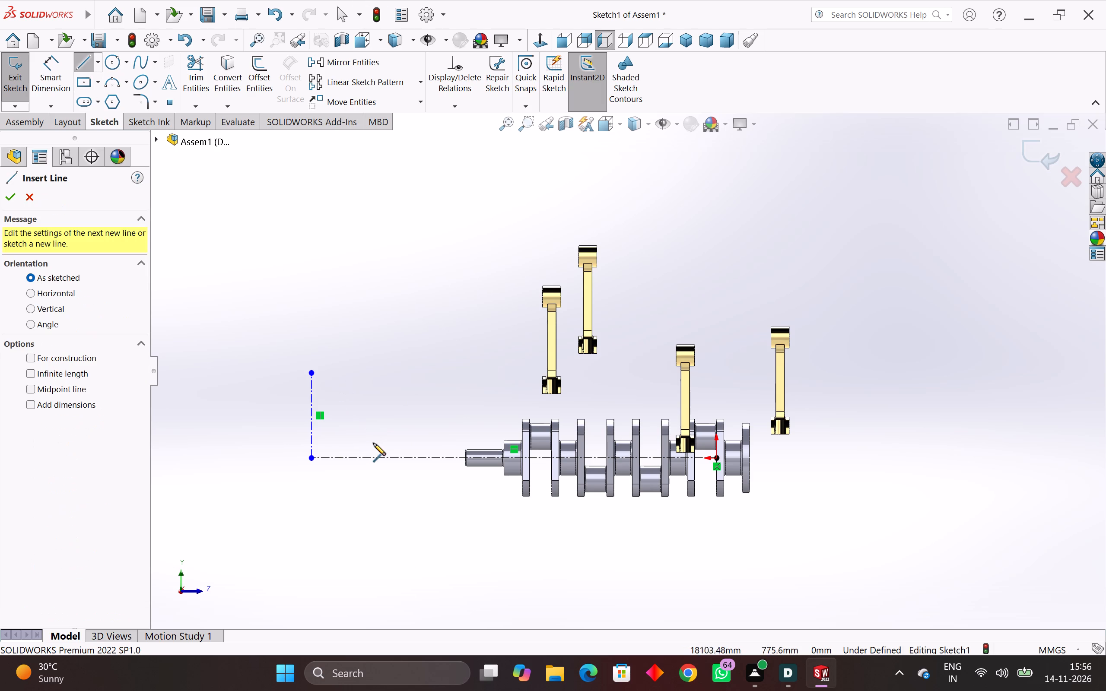
pyautogui.click(391, 459)
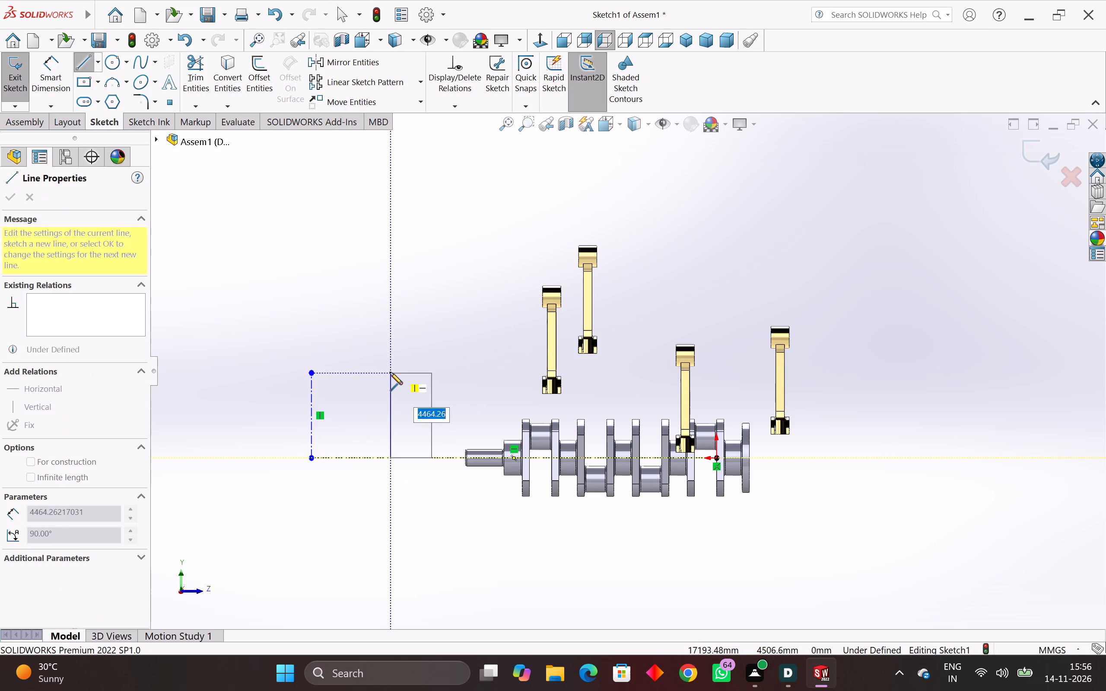
pyautogui.click(390, 372)
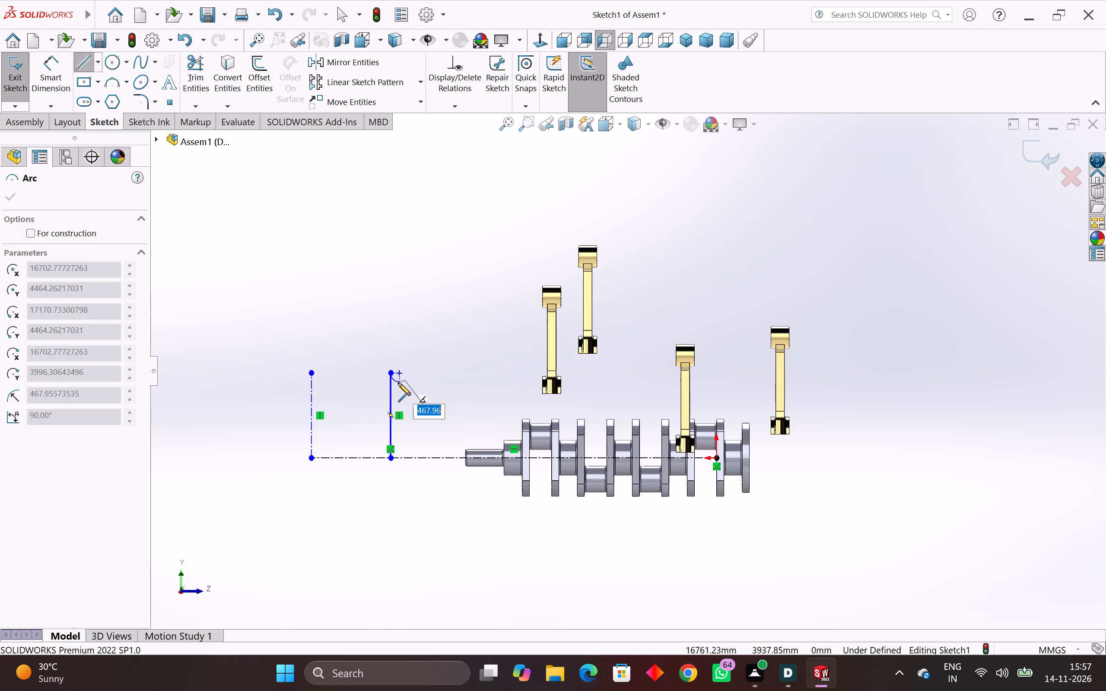
pyautogui.press('Escape')
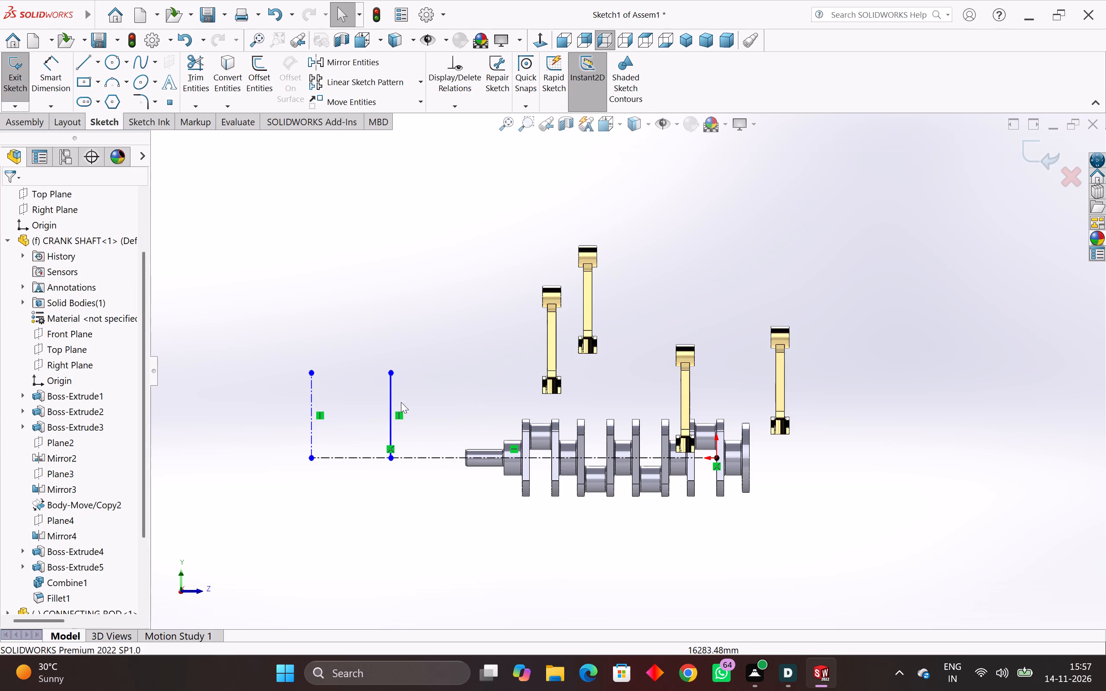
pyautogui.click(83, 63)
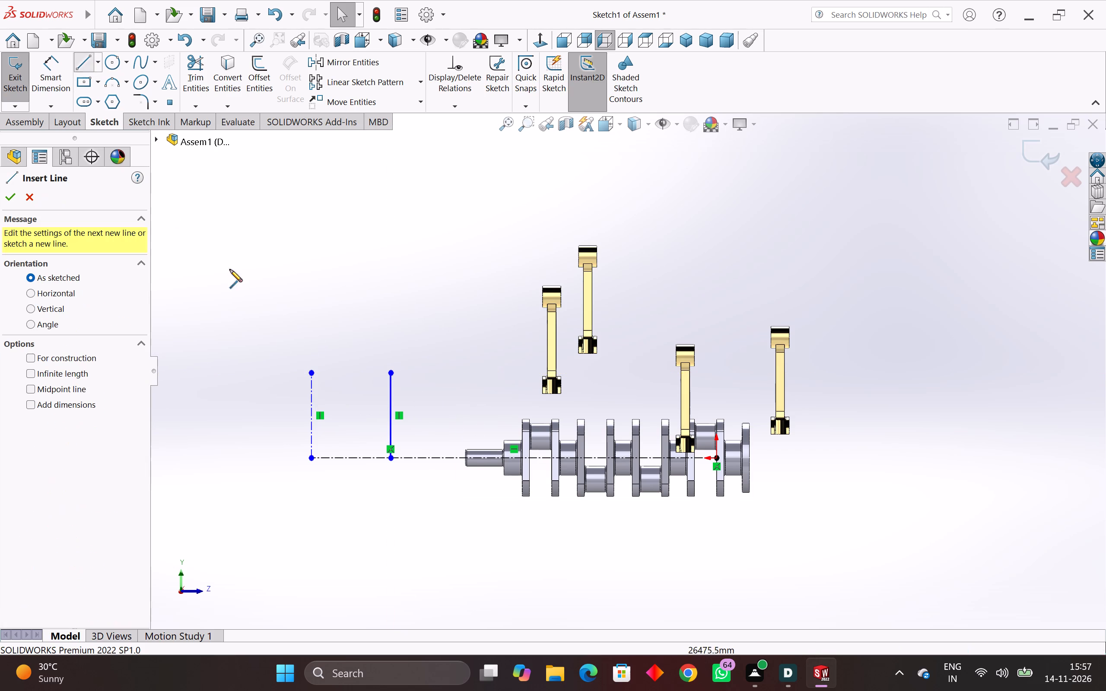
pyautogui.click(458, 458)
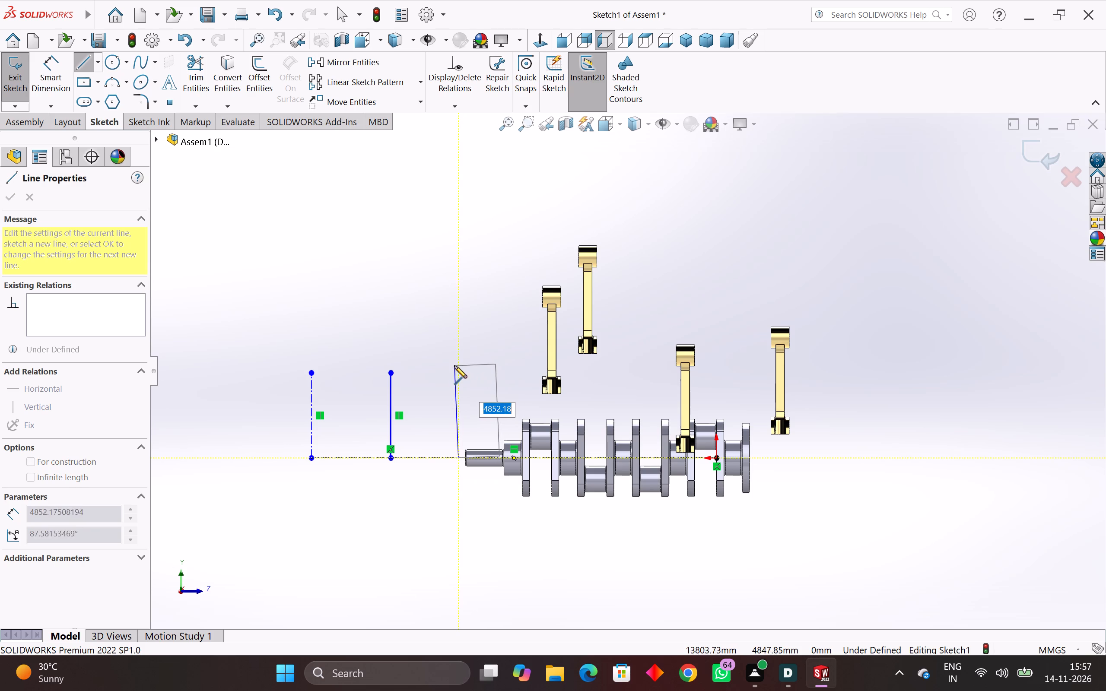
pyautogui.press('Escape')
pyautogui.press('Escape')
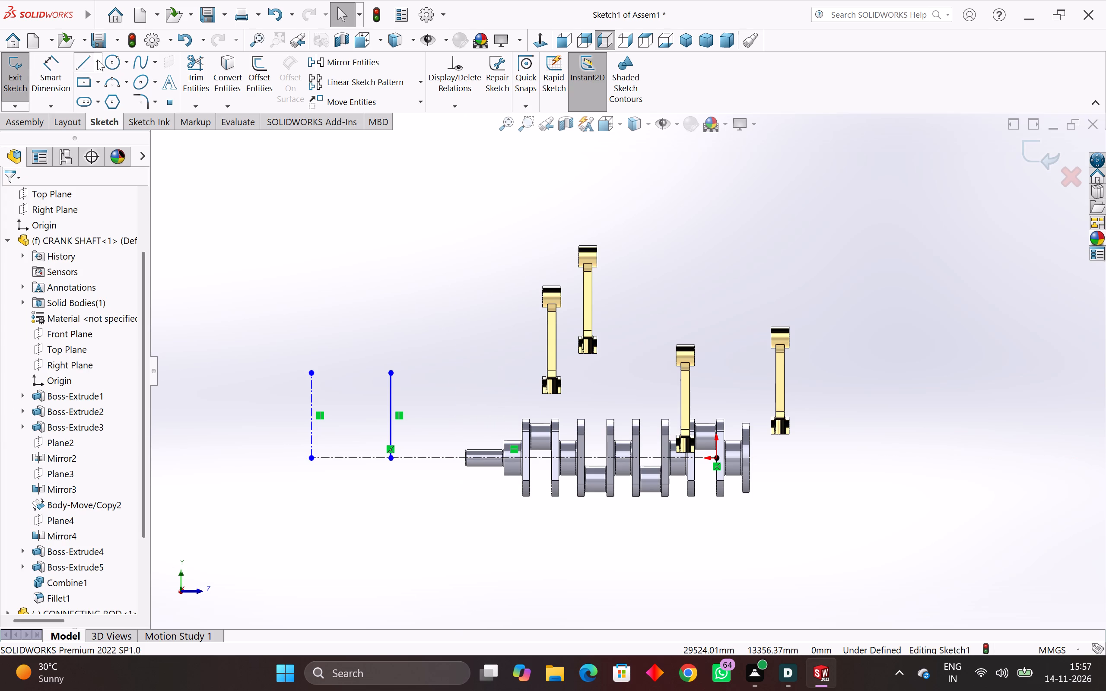
# Draw a vertical centerline about 4464 mm tall down to the horizontal centerline, just beyond the shaft's narrow end.
pyautogui.click(97, 60)
pyautogui.click(97, 101)
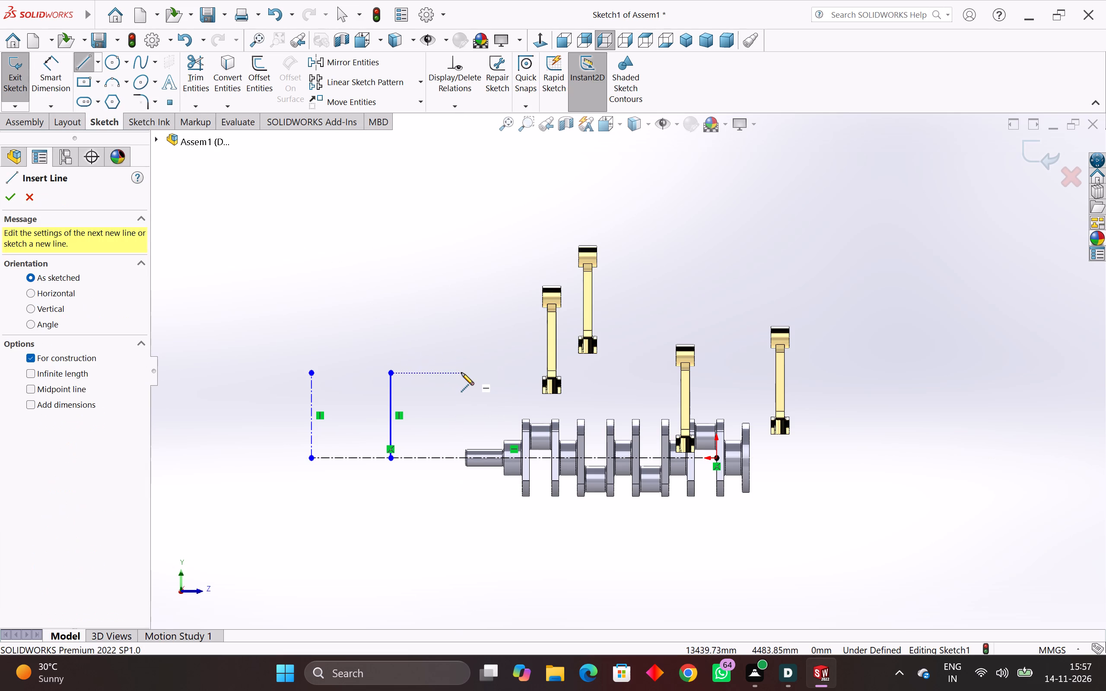
pyautogui.click(461, 373)
pyautogui.click(464, 459)
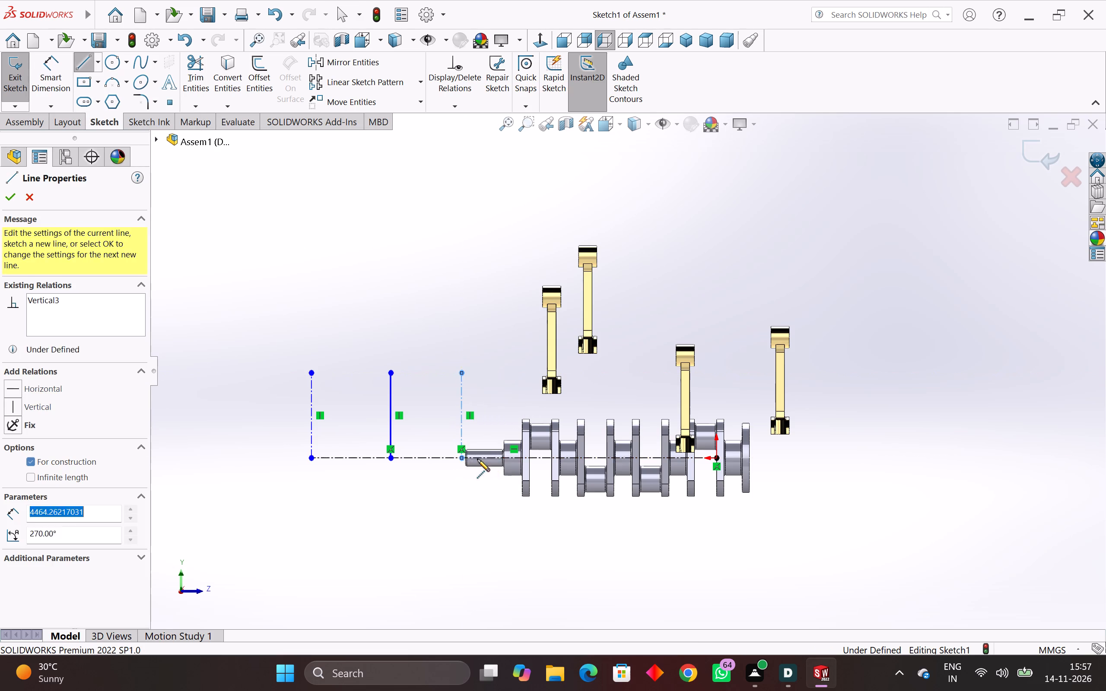
pyautogui.moveTo(499, 495); pyautogui.dragTo(494, 499, button='right')
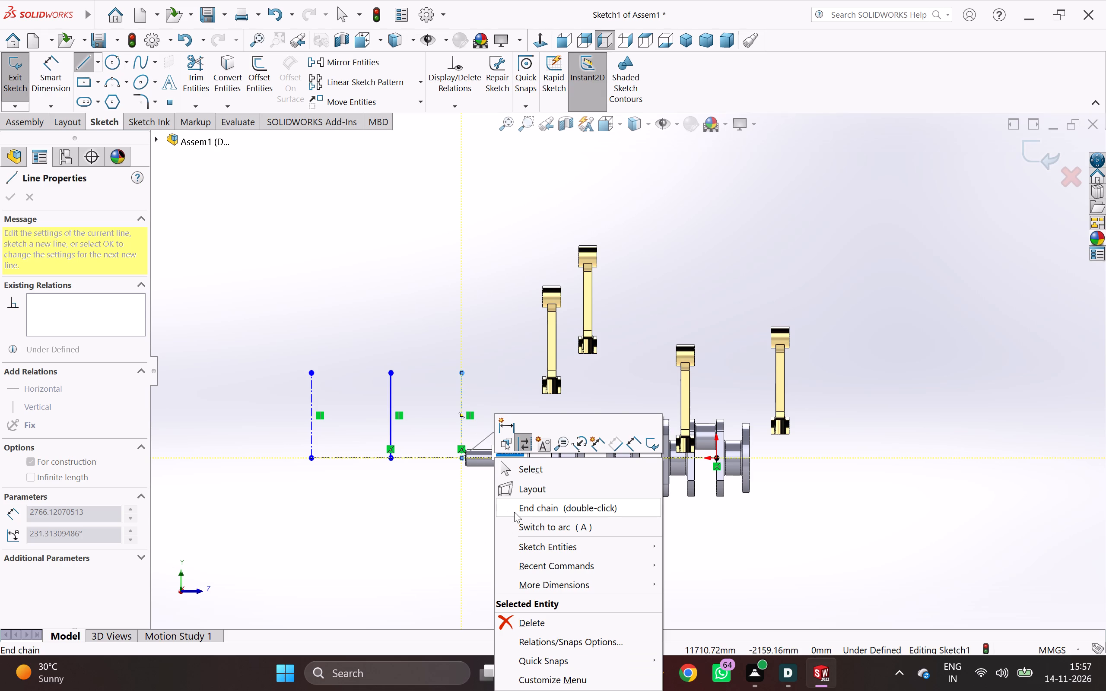
pyautogui.press('space')
pyautogui.press('space')
pyautogui.press('Escape')
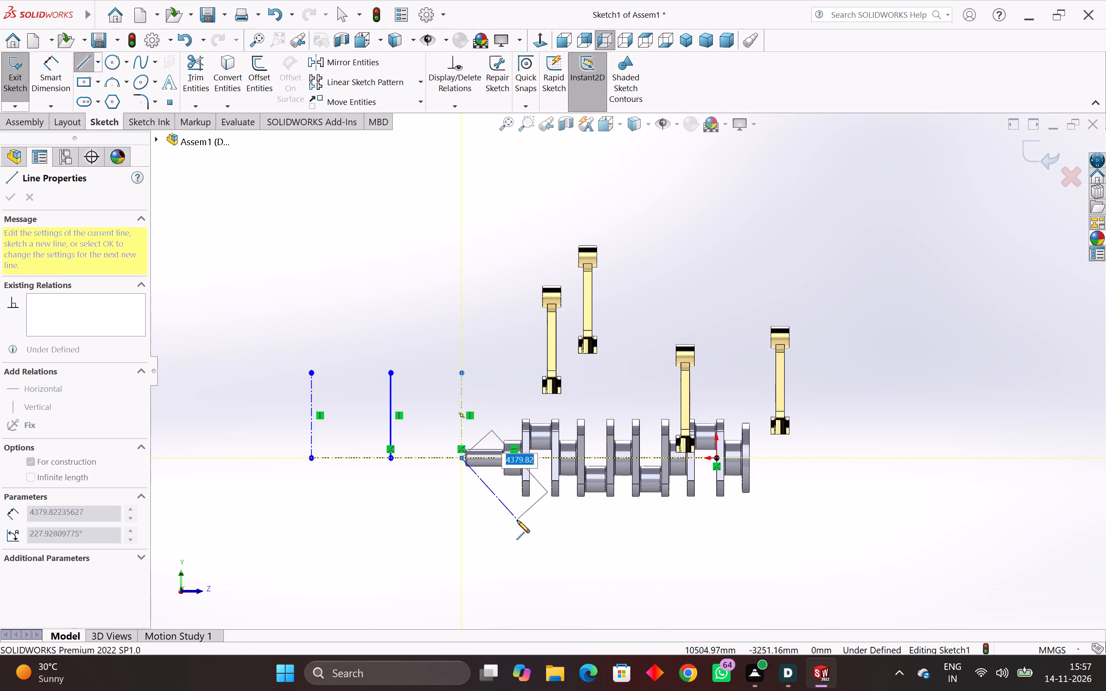
pyautogui.press('space')
pyautogui.press('space')
pyautogui.press('Escape')
pyautogui.press('space')
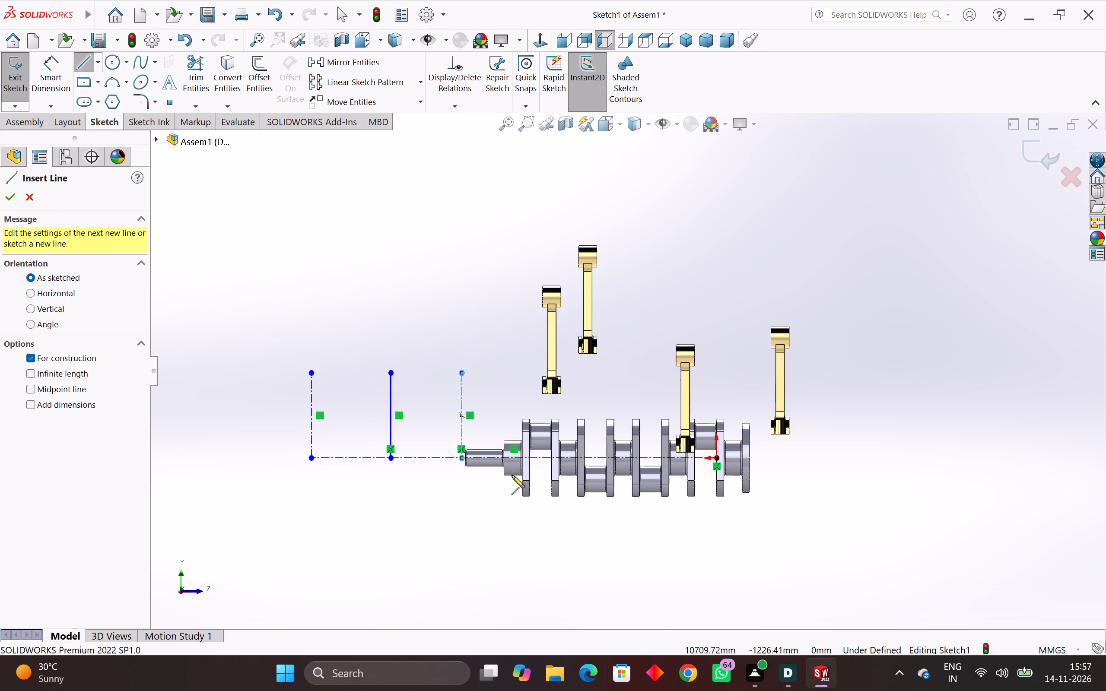
# Draw three vertical centerlines, each about 4464 mm tall, up from the horizontal centerline at the first, second and third crankpins from the narrow end.
pyautogui.click(540, 458)
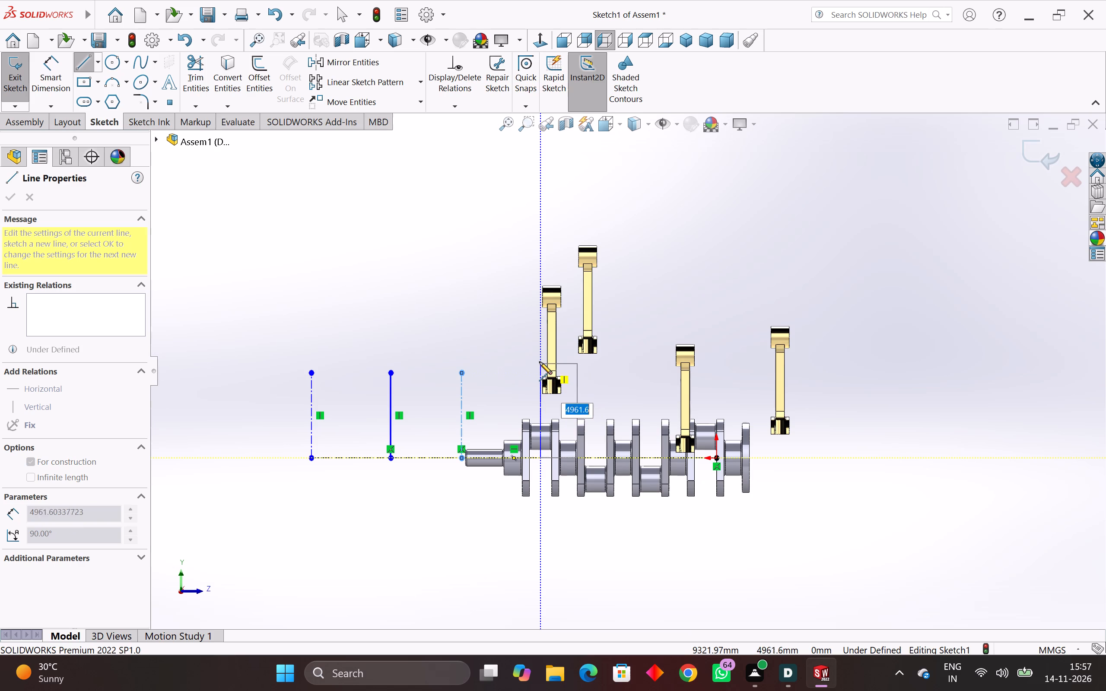
pyautogui.click(540, 374)
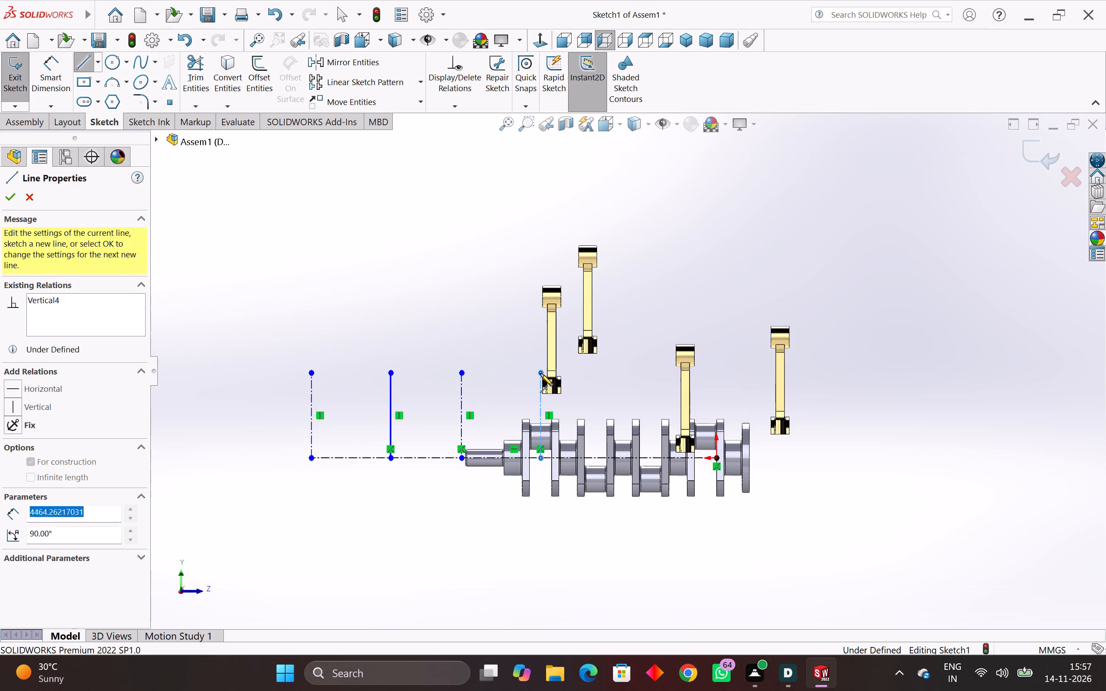
pyautogui.press('Escape')
pyautogui.press('Escape')
pyautogui.press('space')
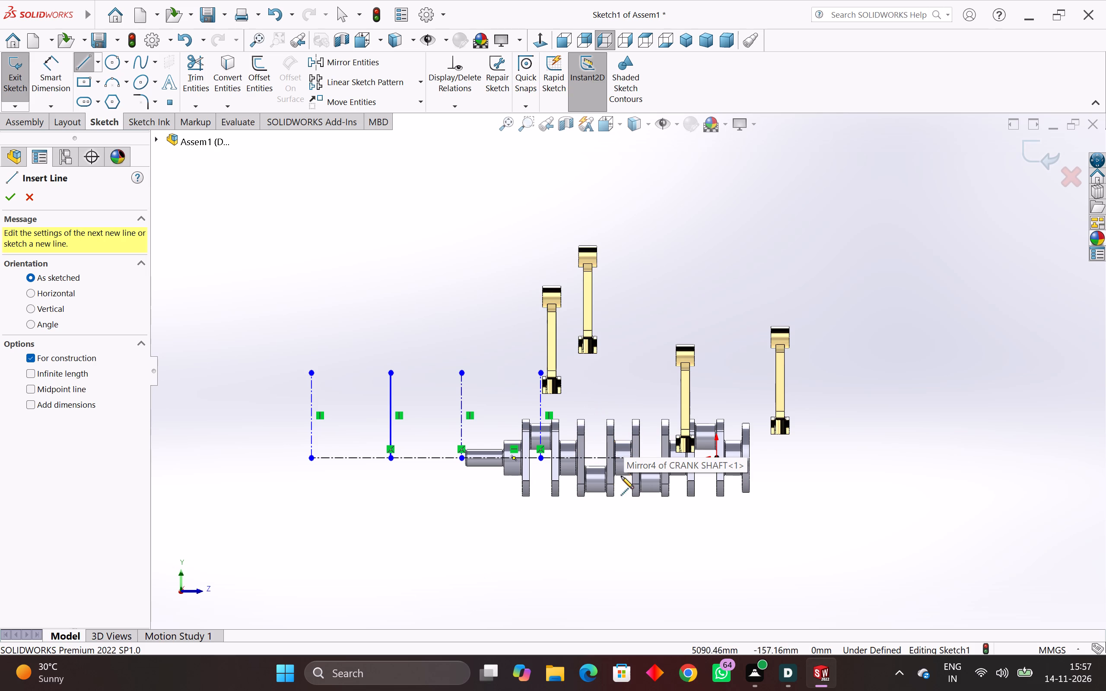
pyautogui.click(596, 459)
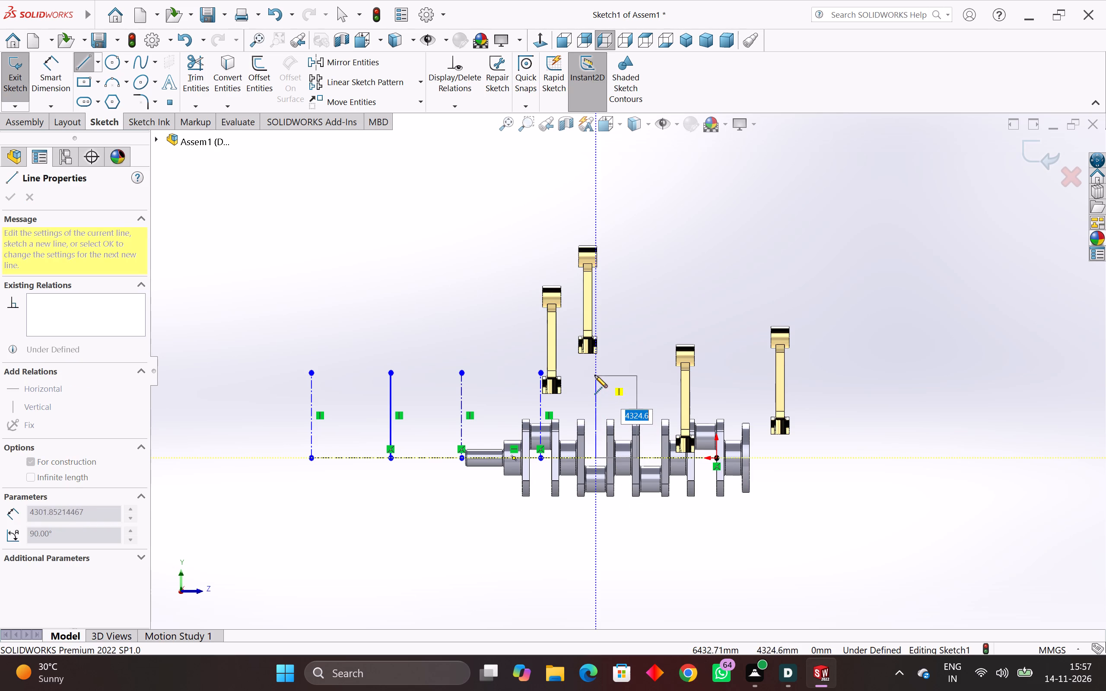
pyautogui.click(595, 374)
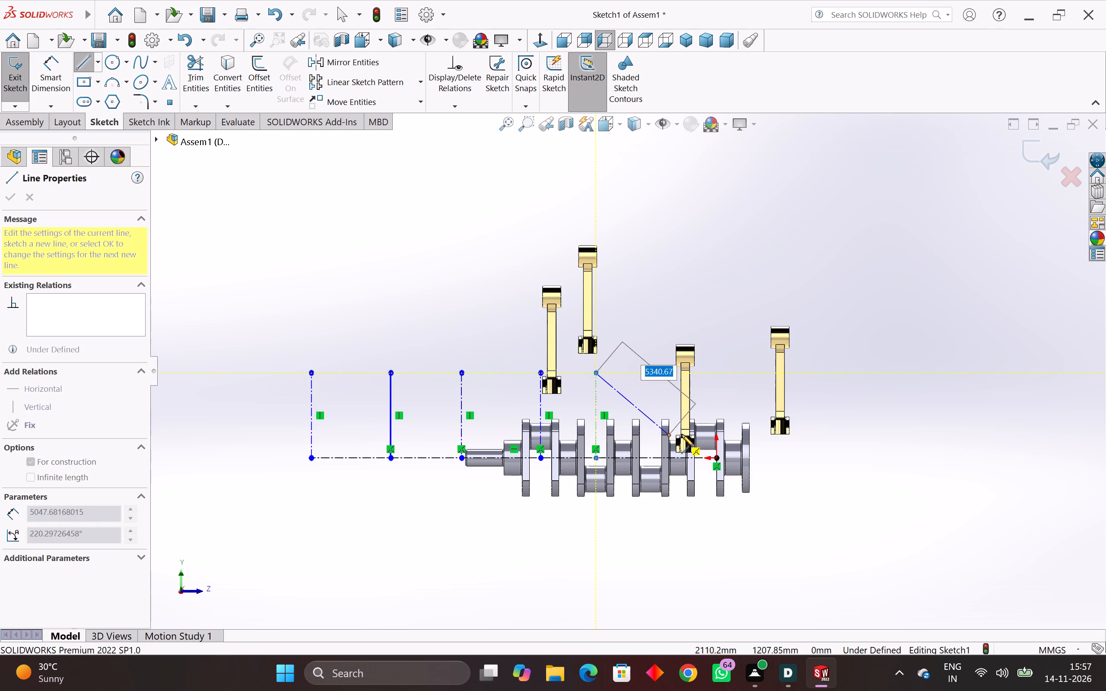
pyautogui.press('Escape')
pyautogui.press('Escape')
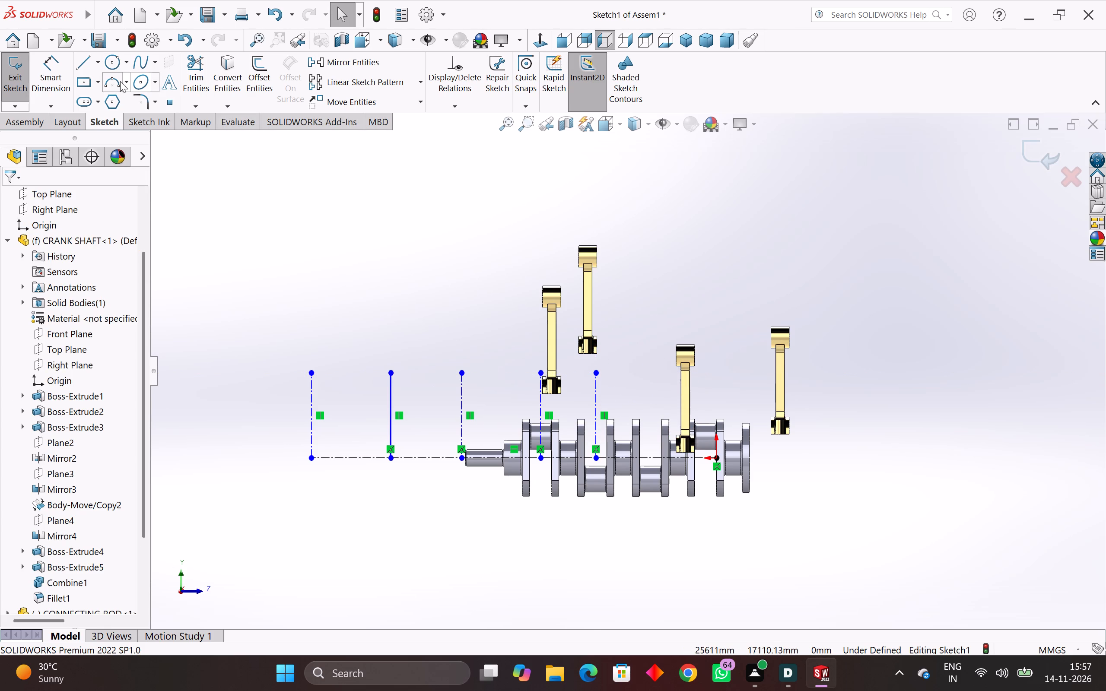
pyautogui.press('space')
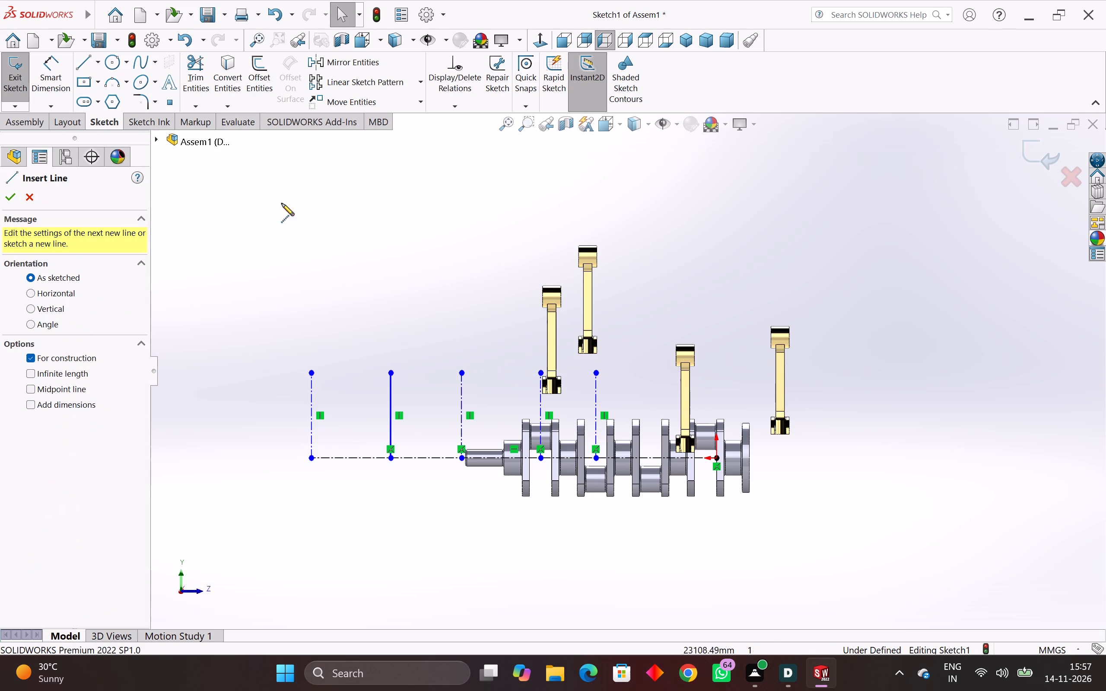
pyautogui.click(654, 458)
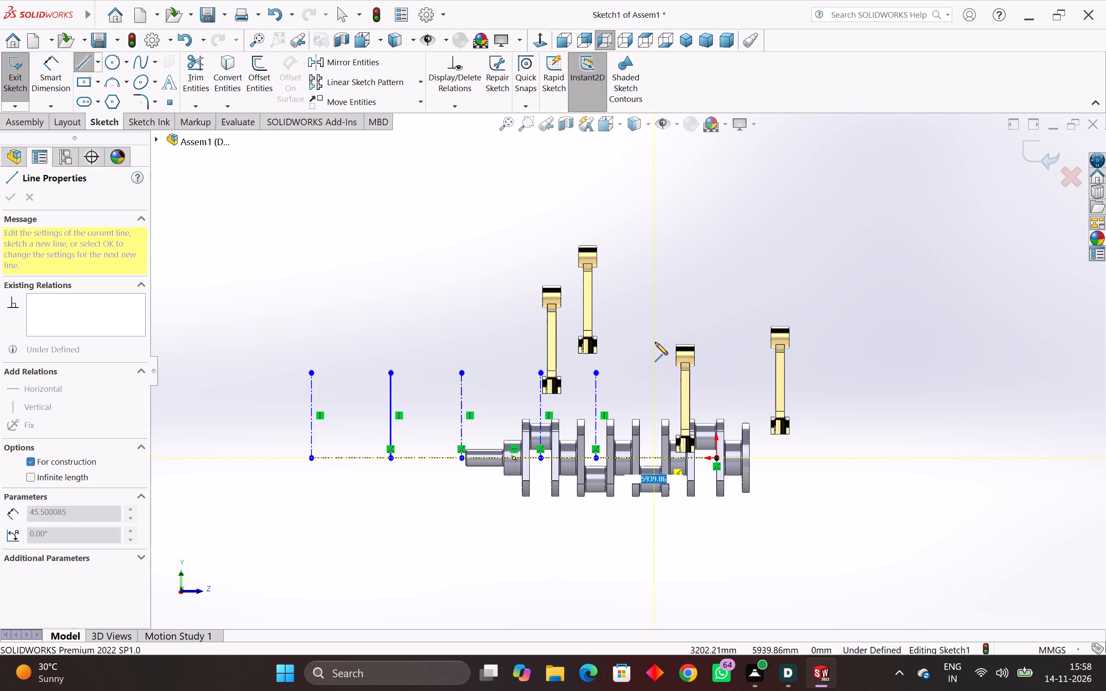
pyautogui.click(655, 371)
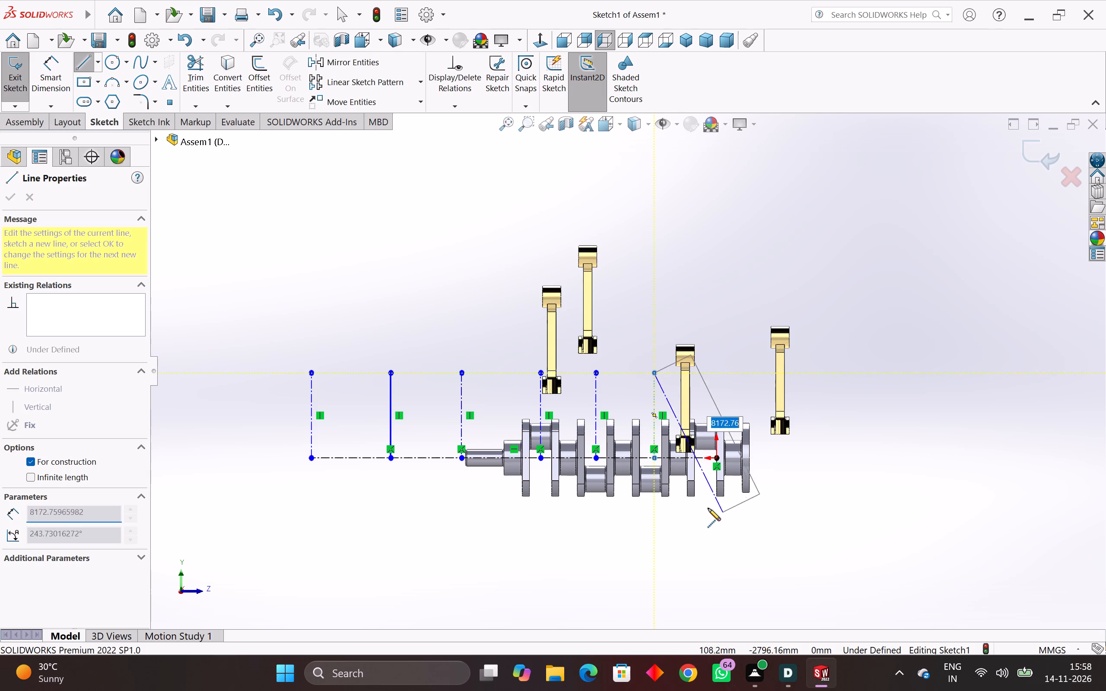
pyautogui.press('Escape')
pyautogui.press('Escape')
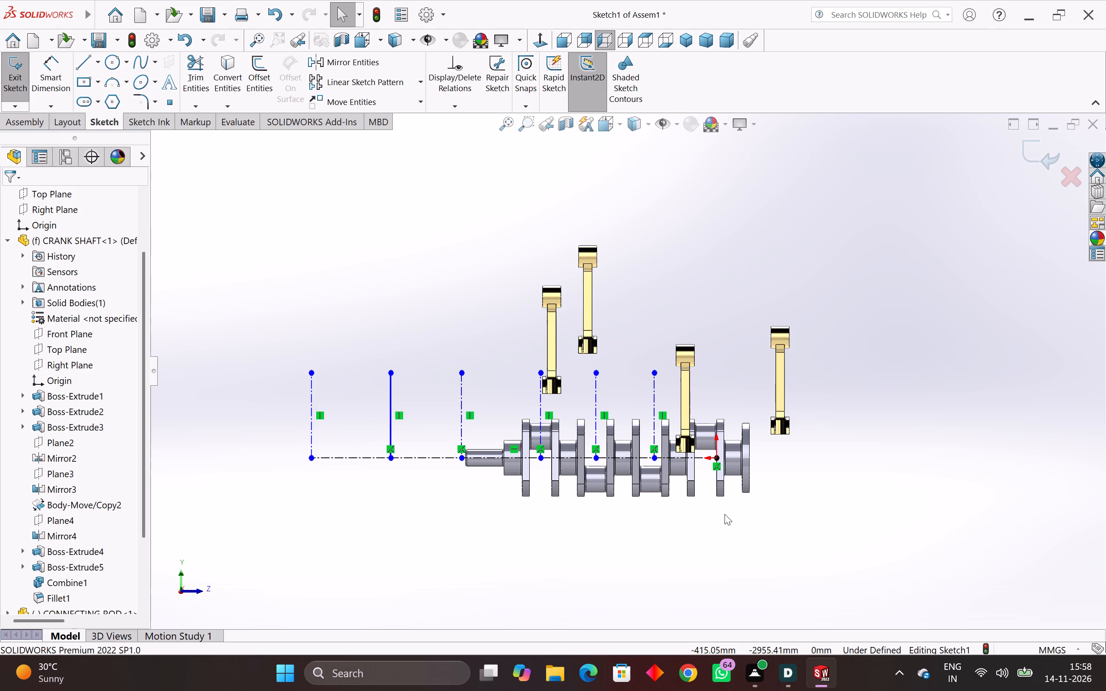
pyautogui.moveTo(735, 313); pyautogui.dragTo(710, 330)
# Convert the solid vertical line between the outer end and the shaft's narrow end into a construction line.
pyautogui.moveTo(710, 330); pyautogui.dragTo(237, 412)
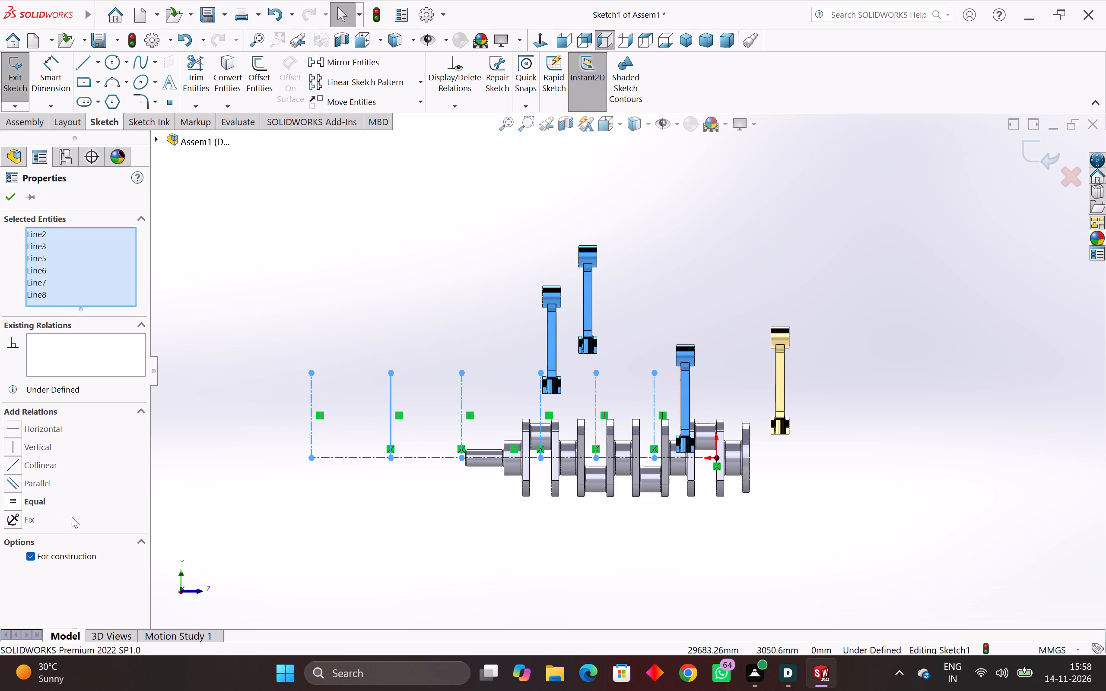
pyautogui.press('Escape')
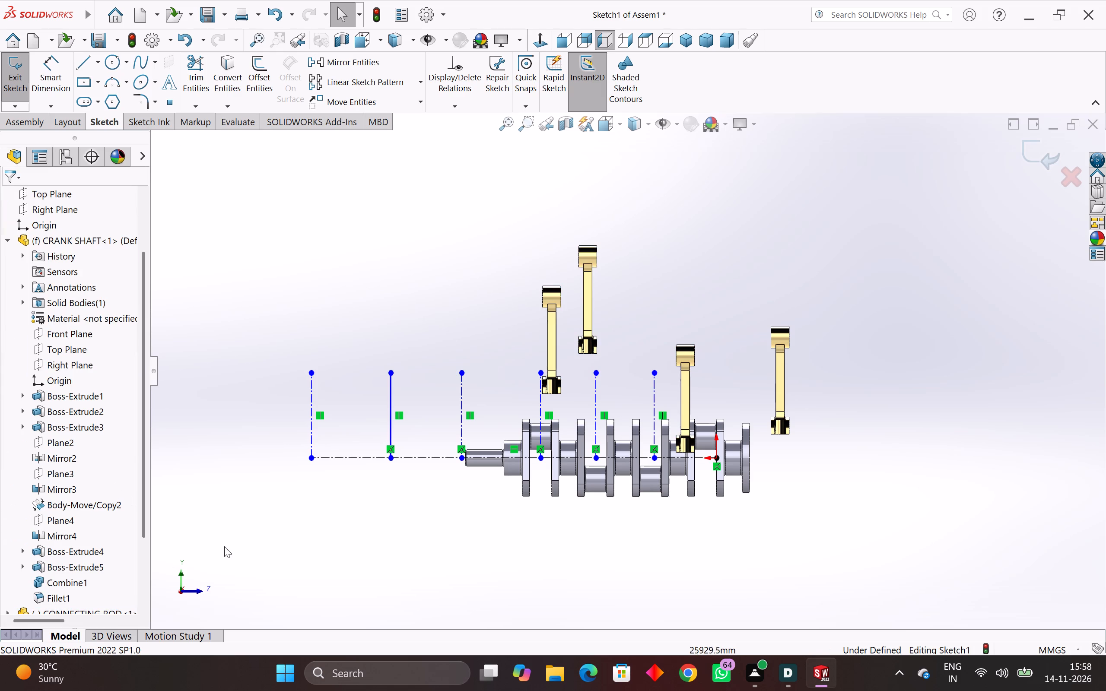
pyautogui.moveTo(415, 383); pyautogui.dragTo(357, 412)
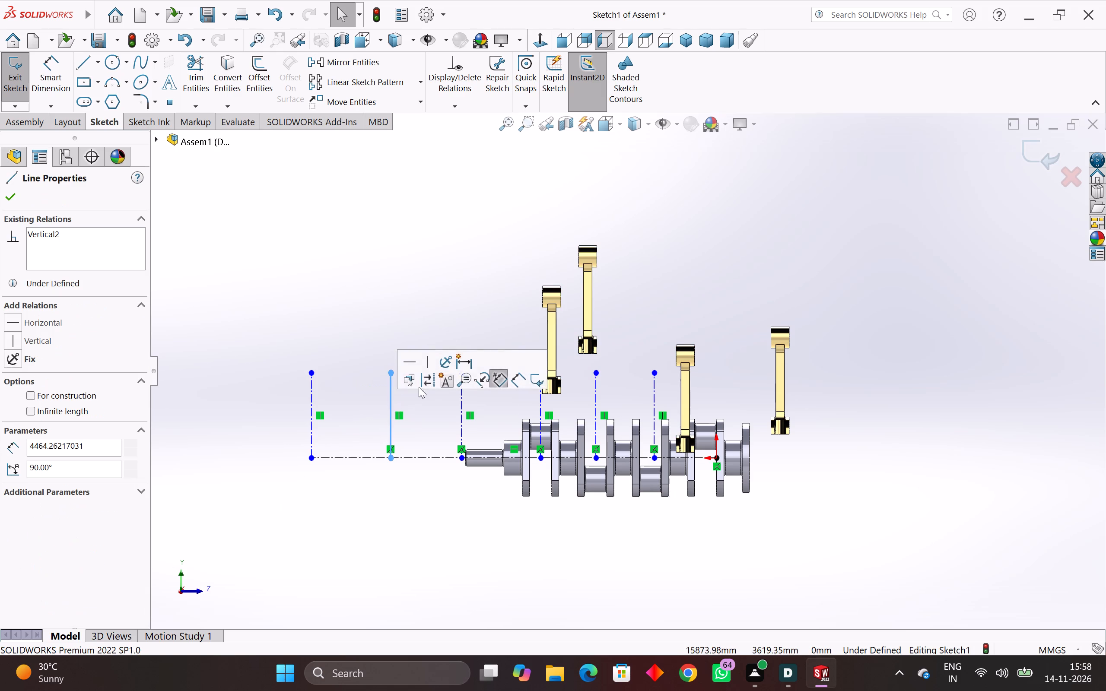
pyautogui.click(423, 382)
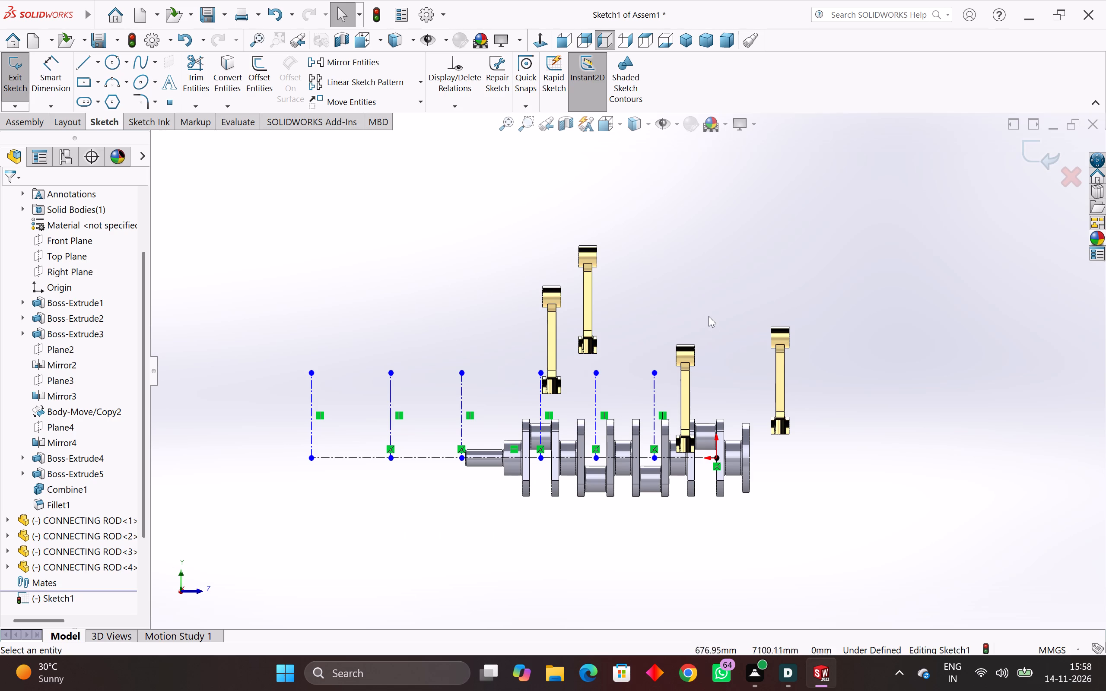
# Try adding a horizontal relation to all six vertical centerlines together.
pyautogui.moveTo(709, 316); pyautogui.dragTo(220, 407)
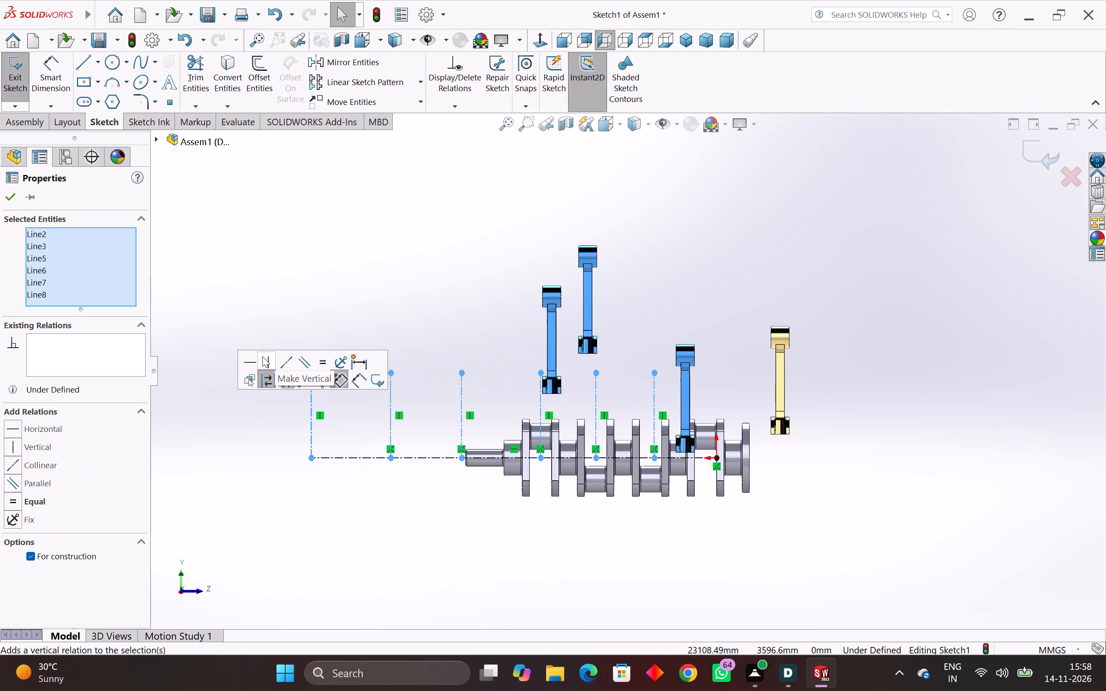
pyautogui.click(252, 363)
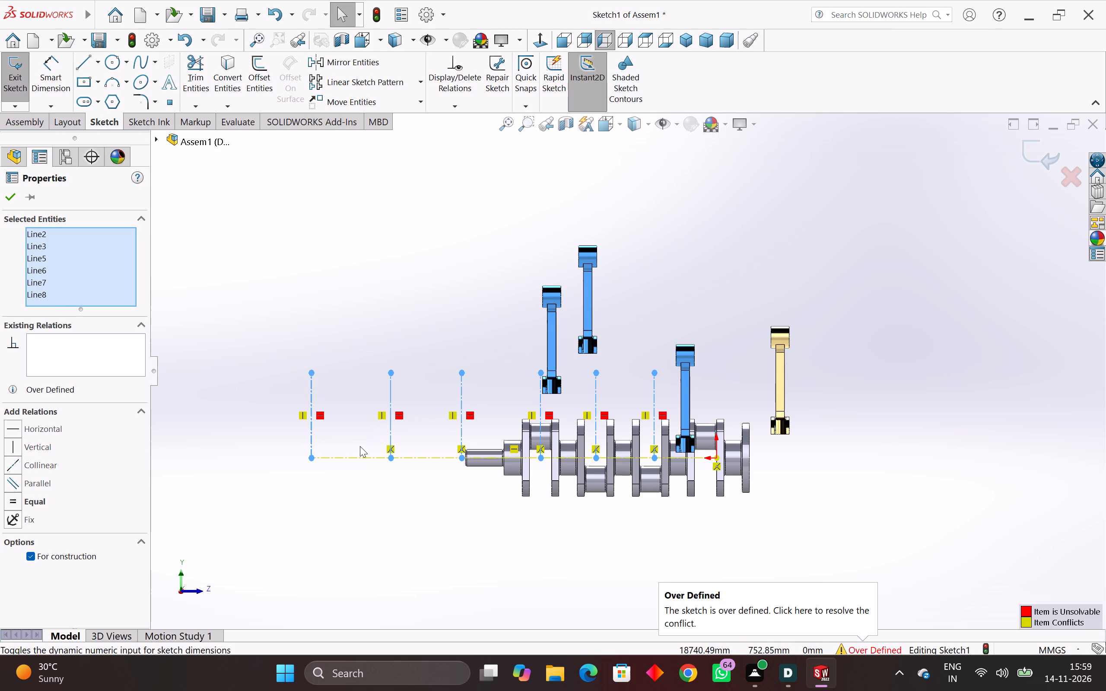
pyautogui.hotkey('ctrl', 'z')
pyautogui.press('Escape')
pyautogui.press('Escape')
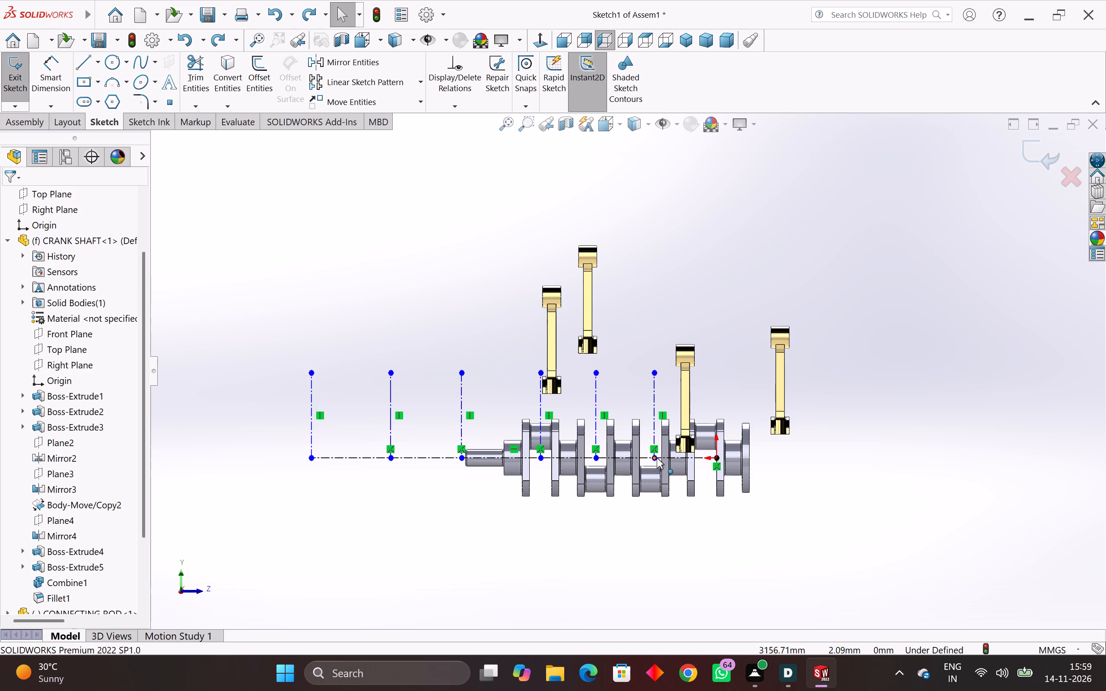
# Slide the two vertical centerlines nearest the origin along the horizontal centerline to about 5227 mm and 7434 mm from the origin.
pyautogui.moveTo(657, 458); pyautogui.dragTo(617, 460)
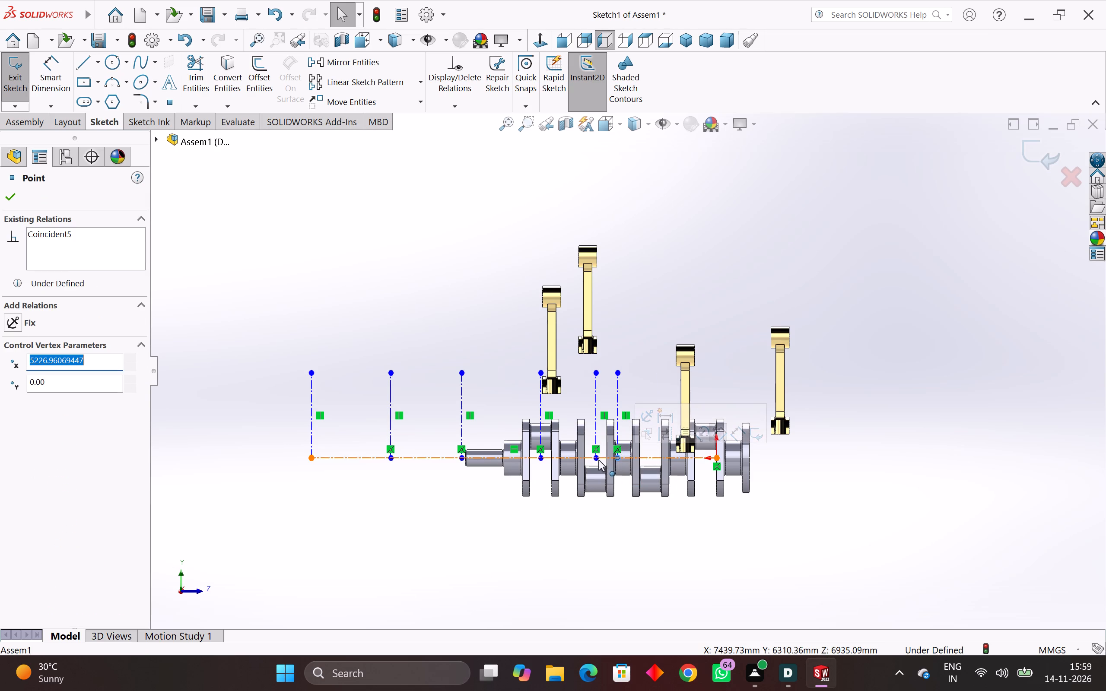
pyautogui.moveTo(597, 459); pyautogui.dragTo(575, 456)
# Trim the horizontal centerline's origin end back along the crankshaft, stopping short of the nearest vertical centerline.
pyautogui.scroll(7, 639, 470)
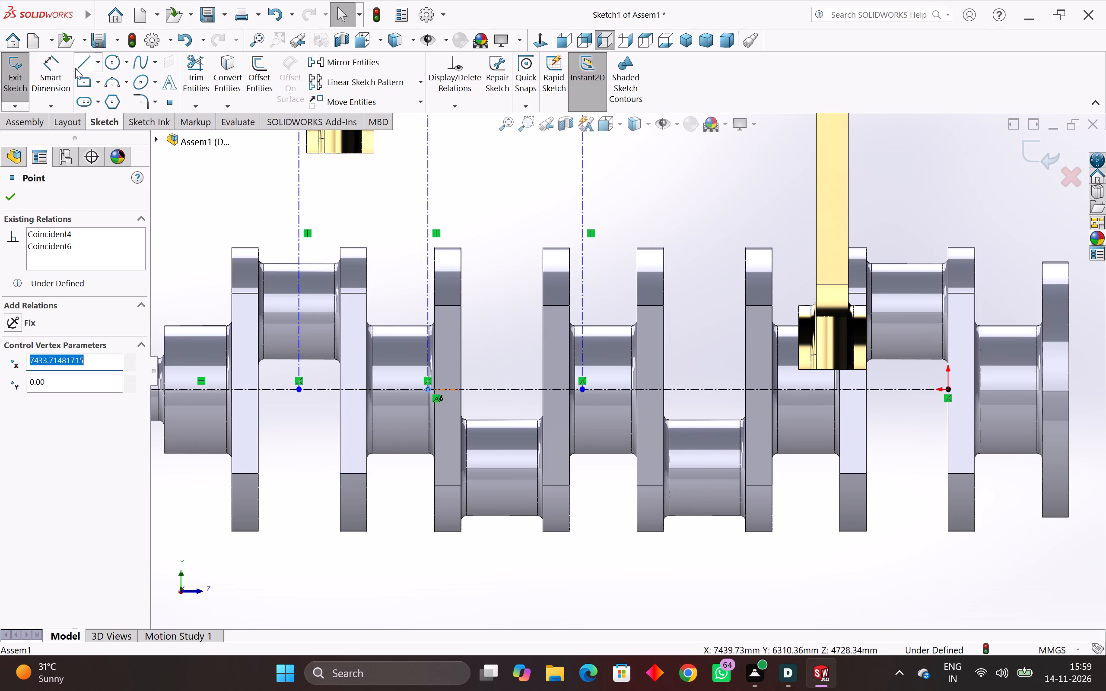
pyautogui.click(191, 54)
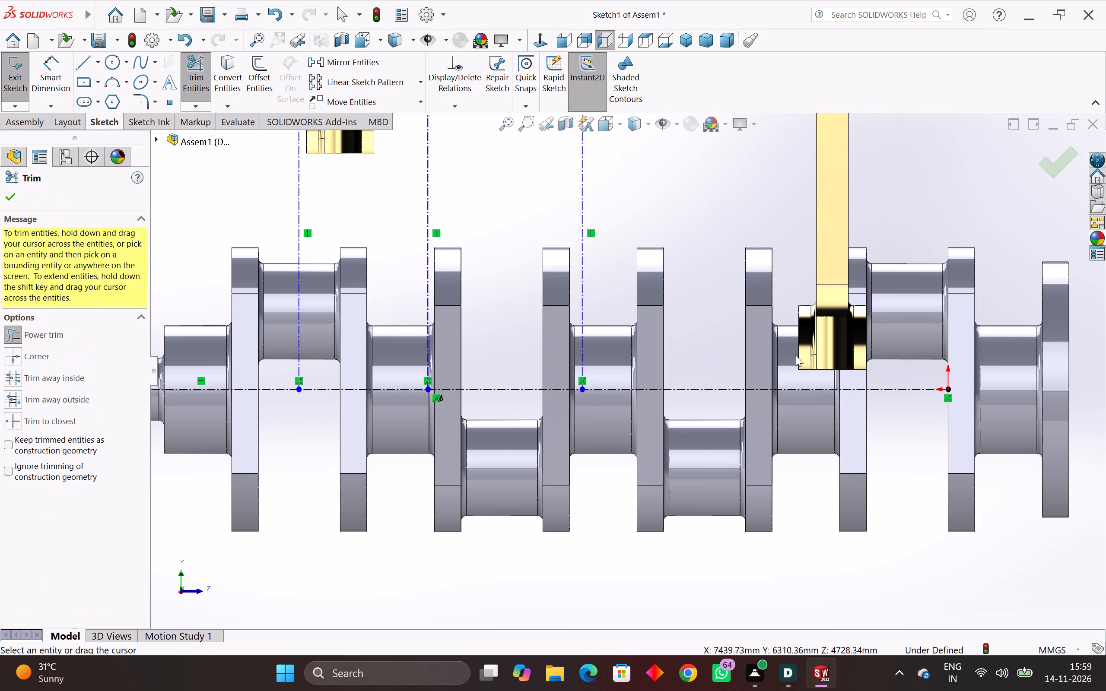
pyautogui.click(937, 390)
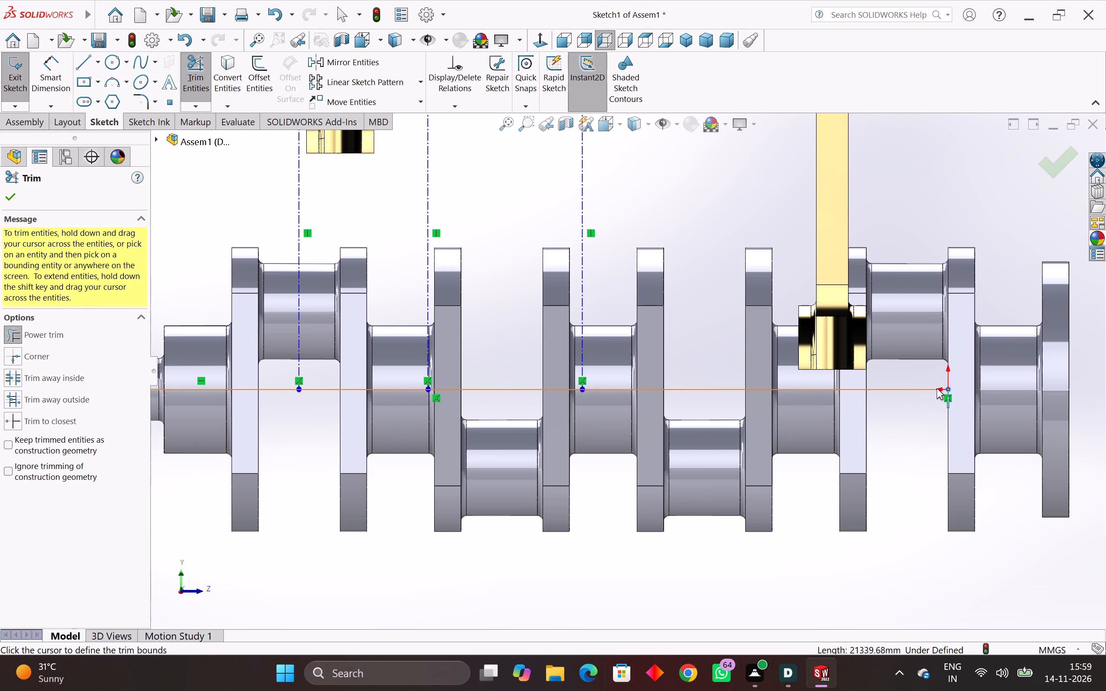
pyautogui.scroll(-1, 712, 289)
pyautogui.click(723, 244)
pyautogui.press('Escape')
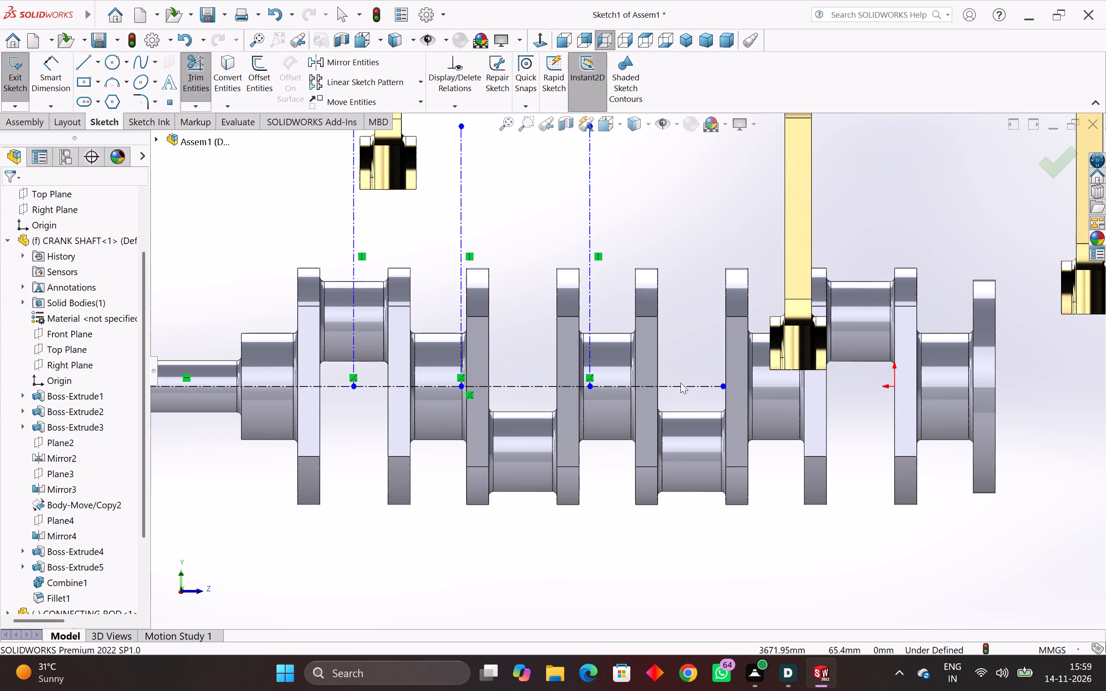
pyautogui.press('Escape')
# Attach the horizontal centerline's trimmed end to the near edge of the fifth web from the narrow end, 4445 mm from the origin.
pyautogui.moveTo(721, 386); pyautogui.dragTo(644, 378)
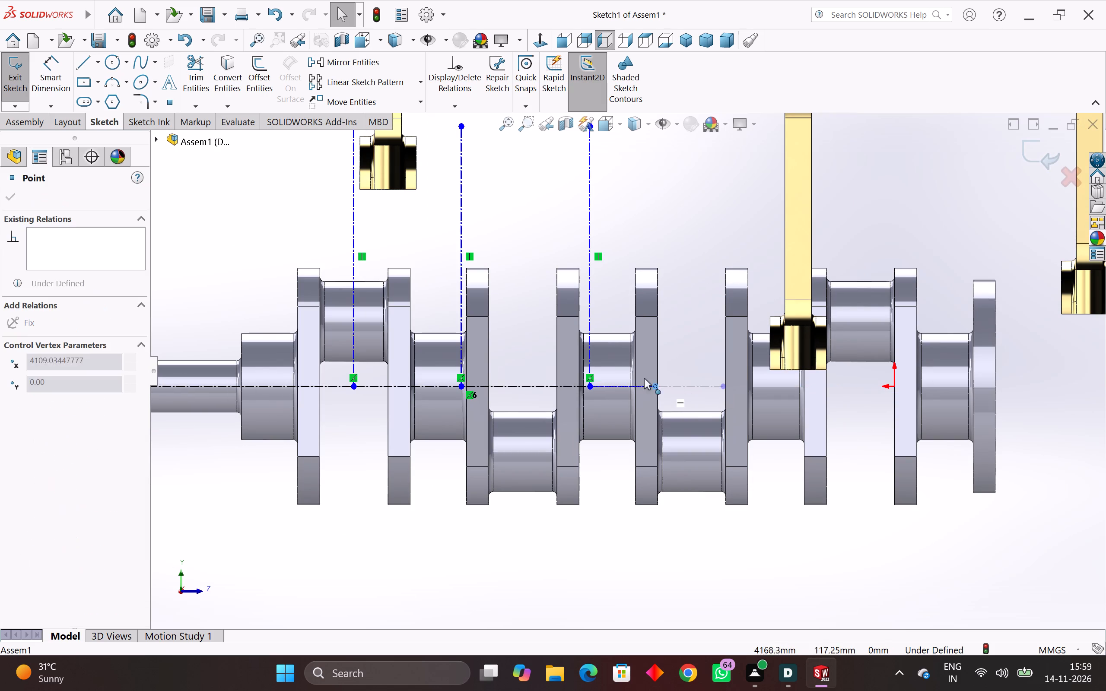
pyautogui.moveTo(644, 378); pyautogui.dragTo(634, 391)
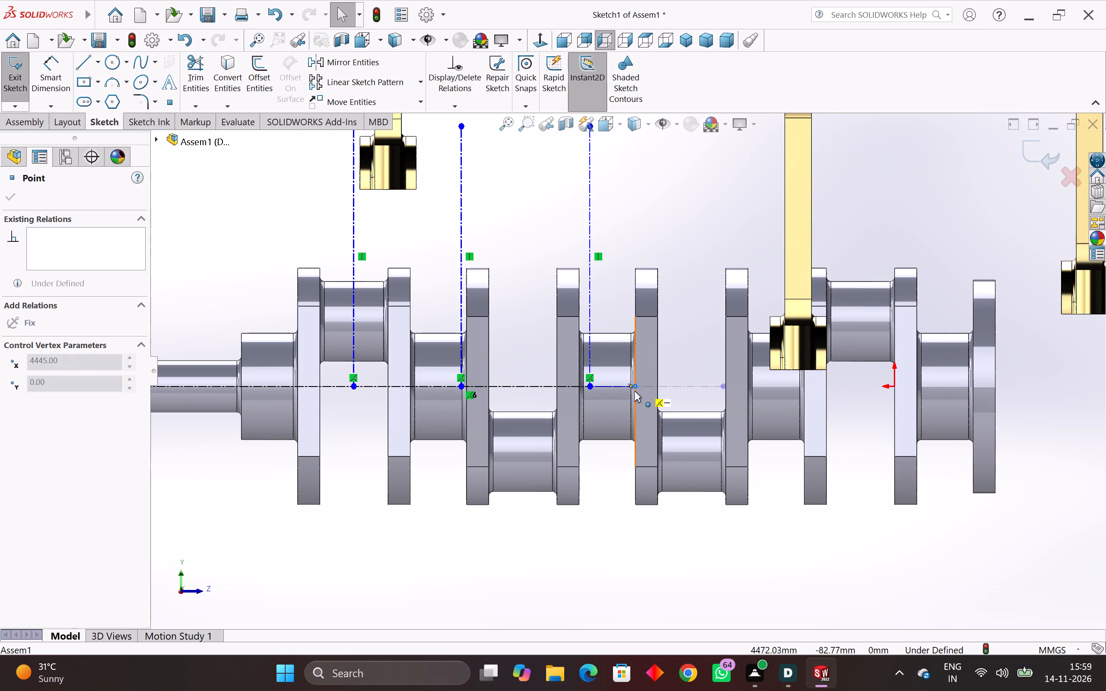
pyautogui.moveTo(634, 391); pyautogui.dragTo(637, 384)
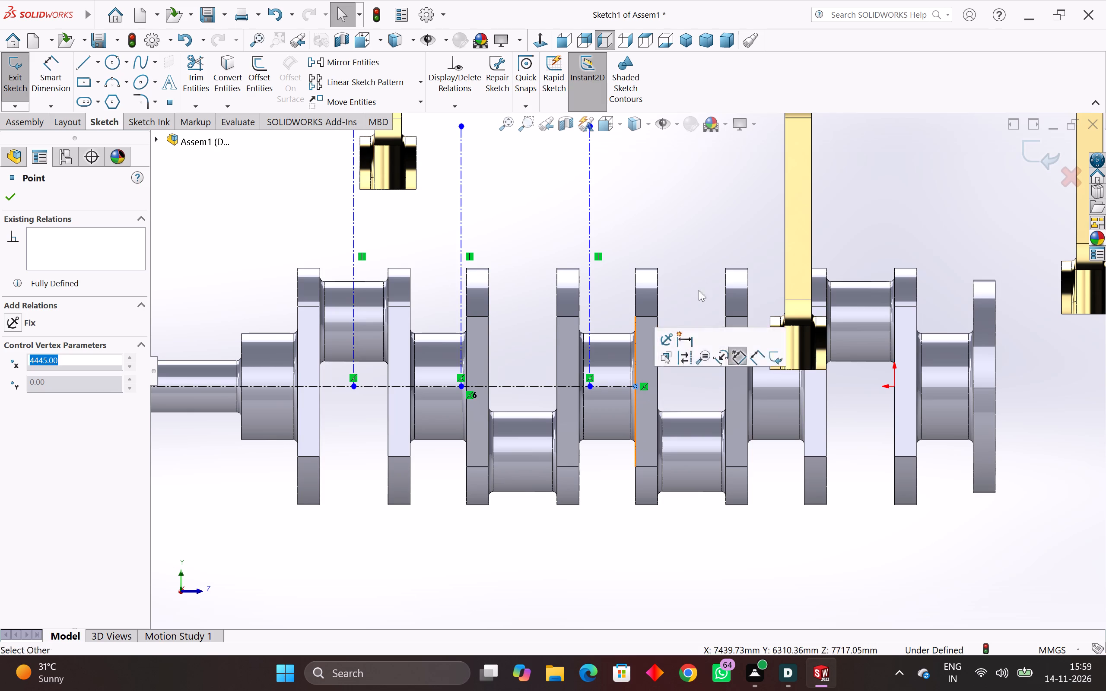
pyautogui.click(703, 228)
# Dimension the spacing between the two outermost vertical centerlines beyond the shaft's narrow end as 156 mm.
pyautogui.scroll(-3, 653, 374)
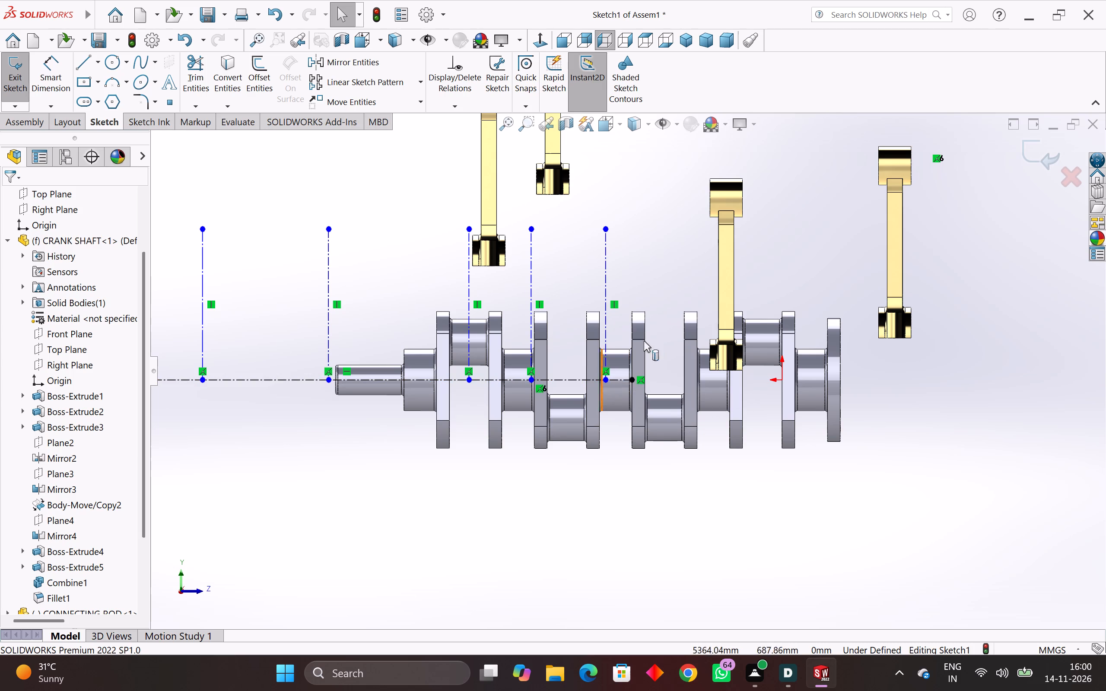
pyautogui.scroll(-4, 582, 354)
pyautogui.scroll(5, 346, 386)
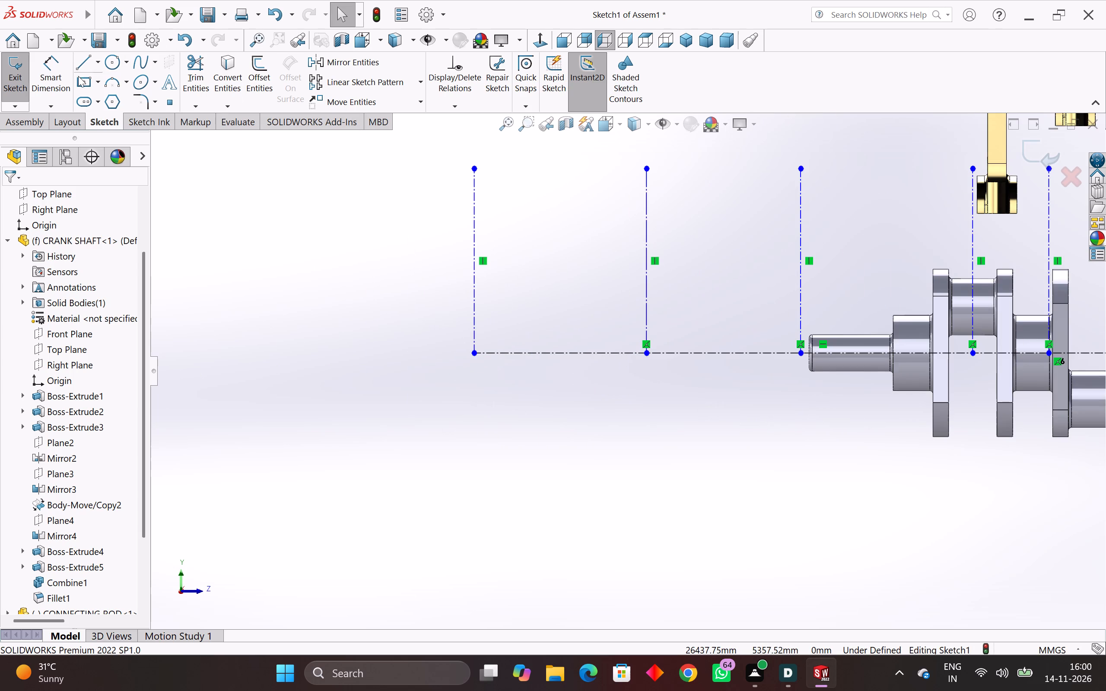
pyautogui.click(50, 63)
pyautogui.click(474, 231)
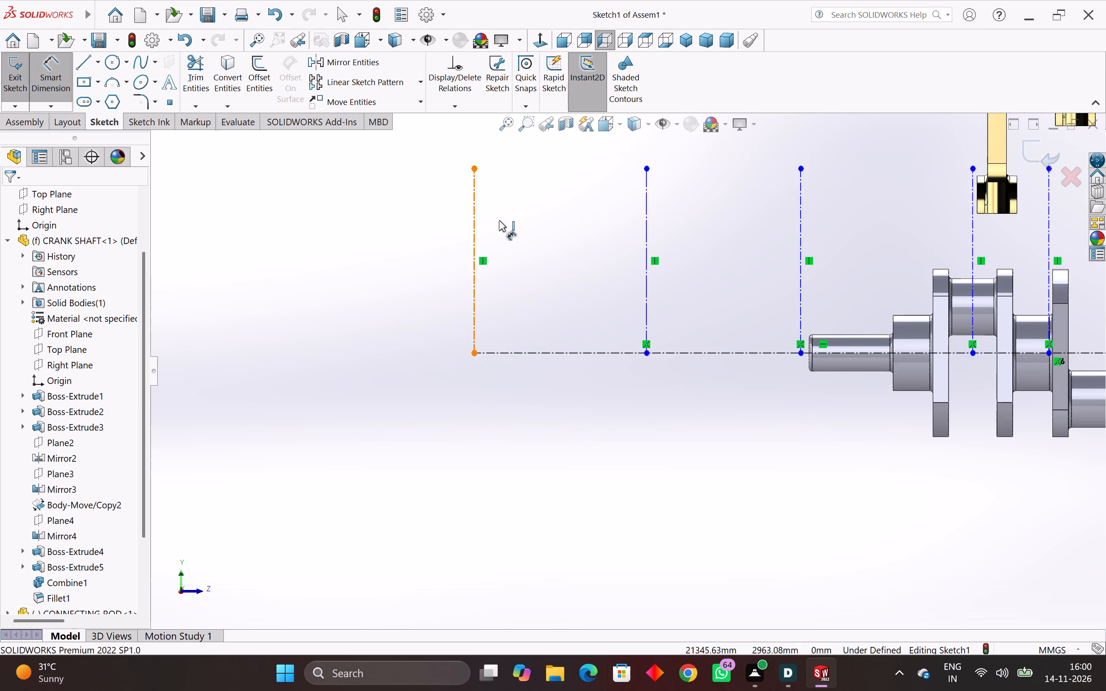
pyautogui.click(647, 237)
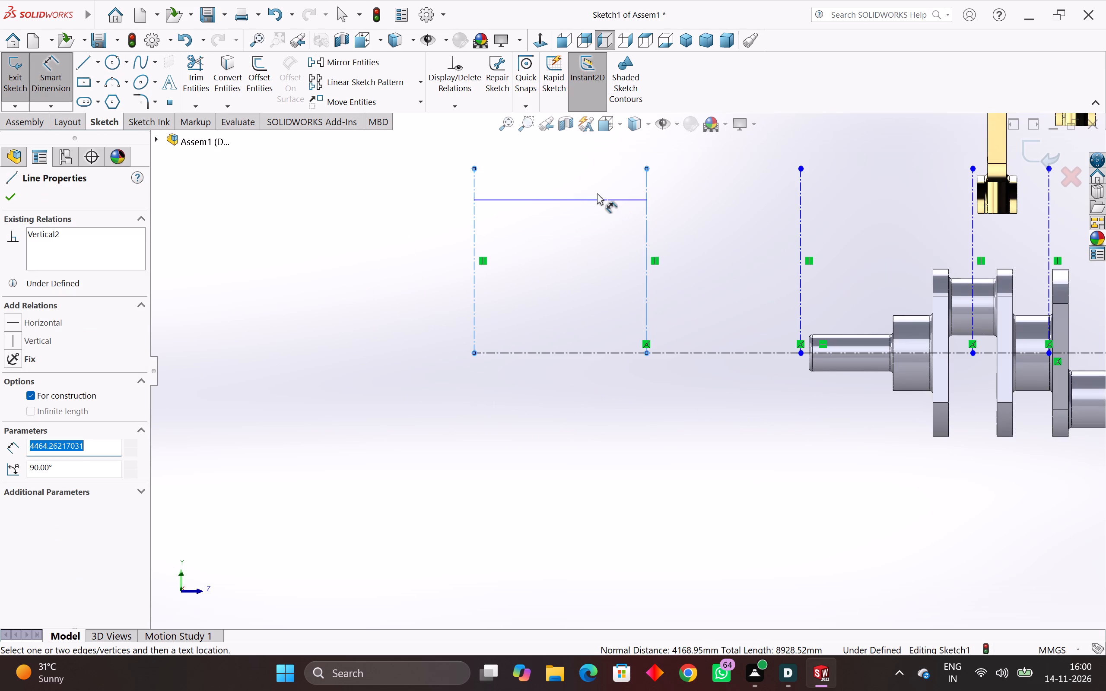
pyautogui.scroll(-4, 588, 187)
pyautogui.click(595, 250)
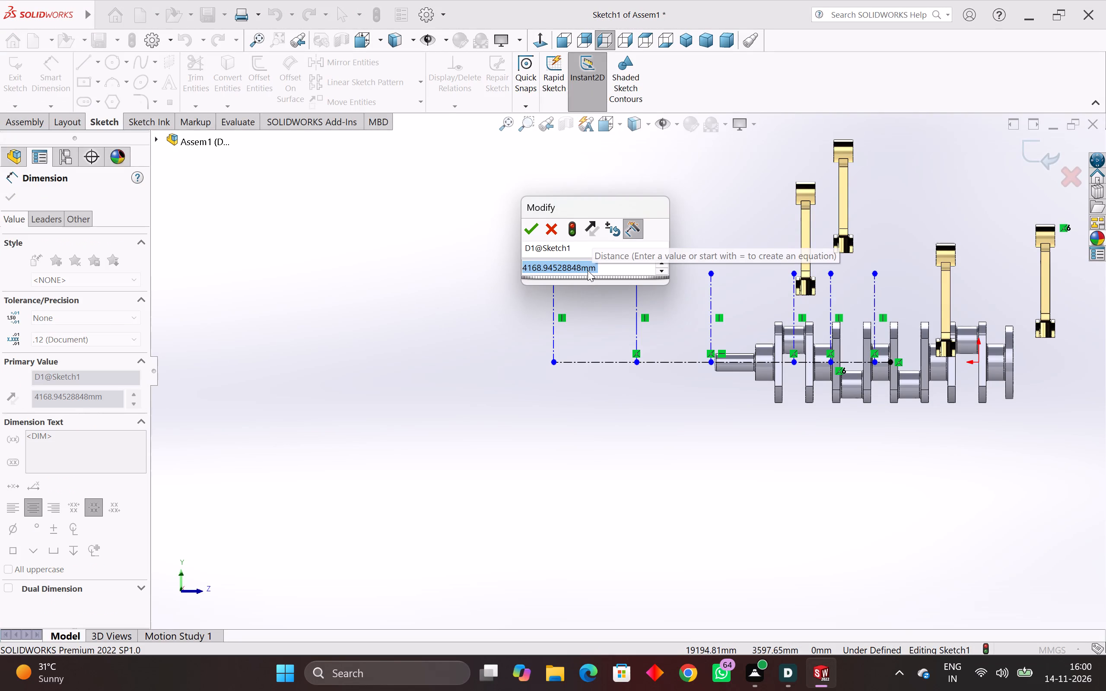
pyautogui.write('156')
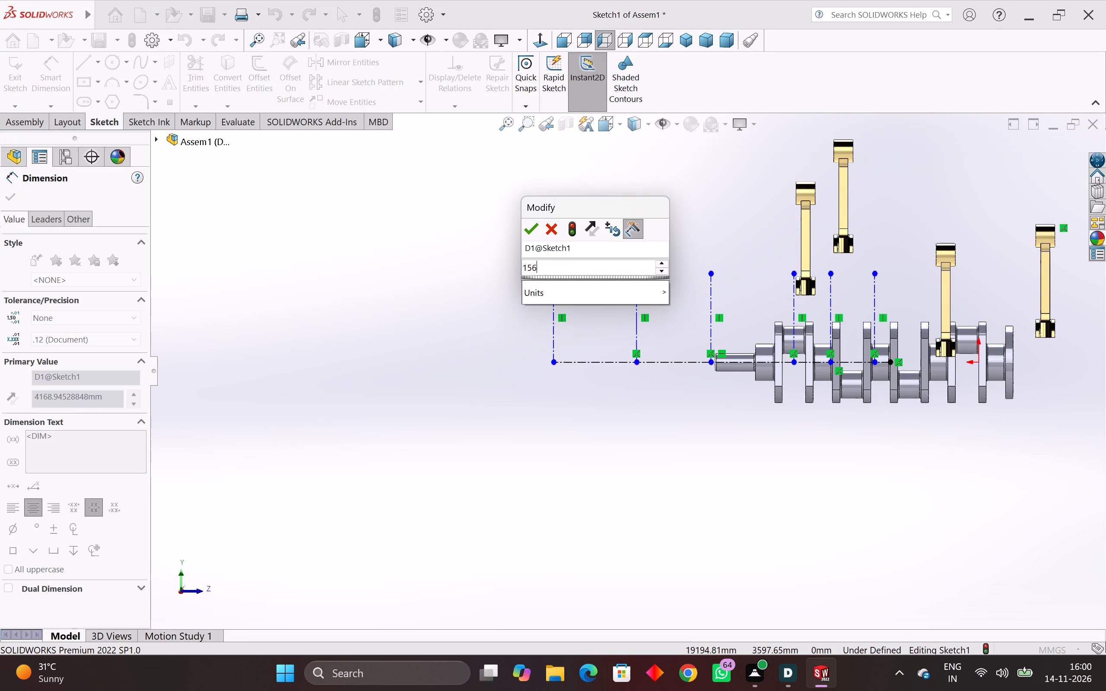
pyautogui.press('Return')
# Examine the spacing dimension between the two outermost vertical centerlines up close and reopen its value without changing it.
pyautogui.scroll(6, 618, 254)
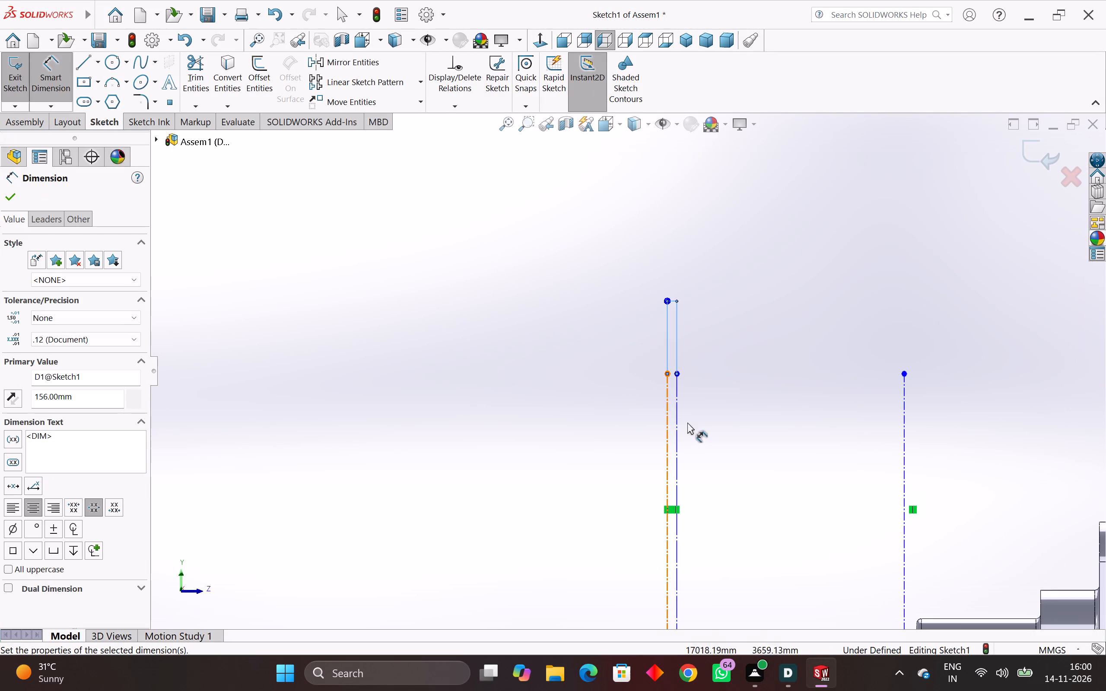
pyautogui.scroll(3, 690, 421)
pyautogui.scroll(2, 662, 292)
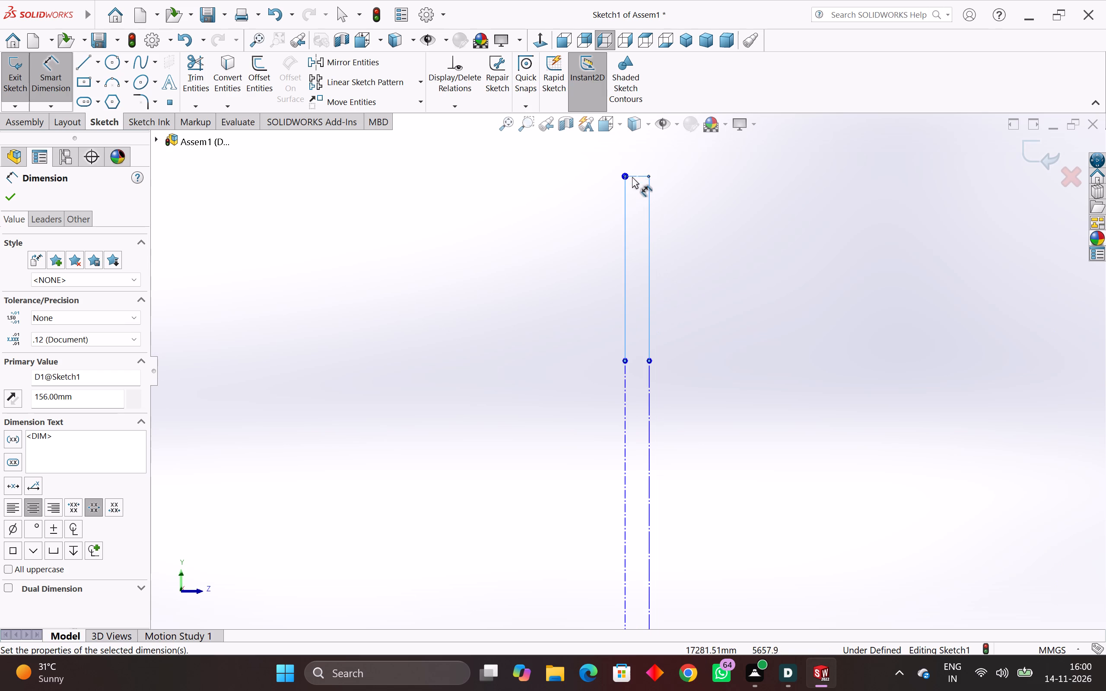
pyautogui.scroll(4, 632, 177)
pyautogui.scroll(6, 643, 223)
pyautogui.scroll(11, 634, 296)
pyautogui.scroll(2, 605, 343)
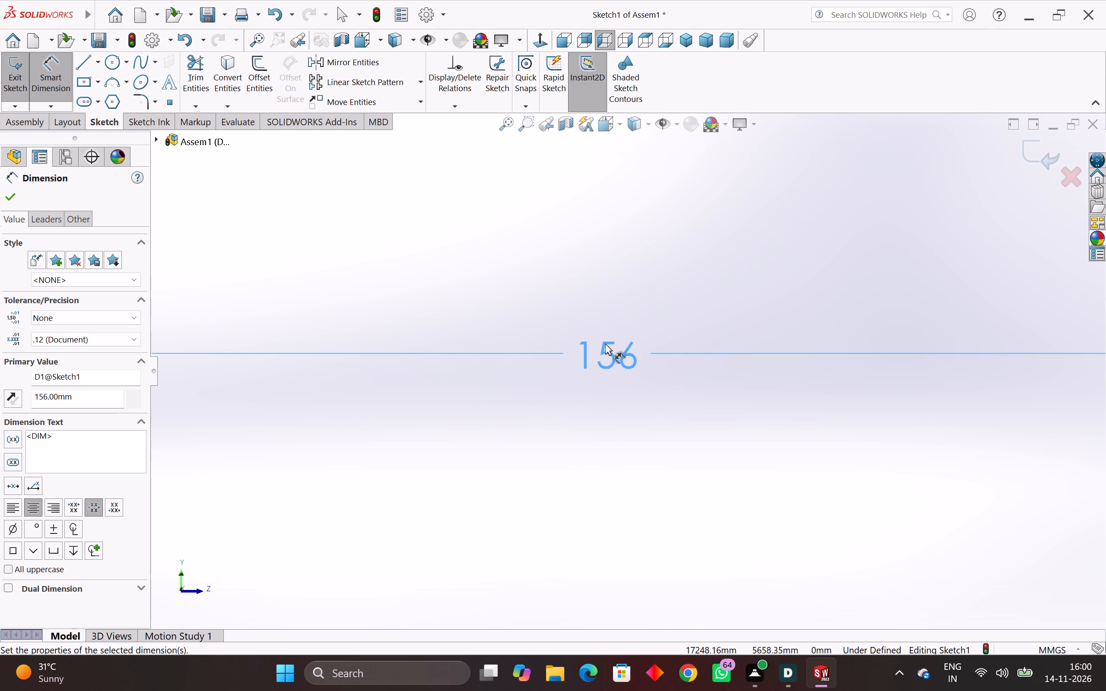
pyautogui.scroll(3, 605, 343)
pyautogui.scroll(-4, 605, 343)
pyautogui.doubleClick(625, 382)
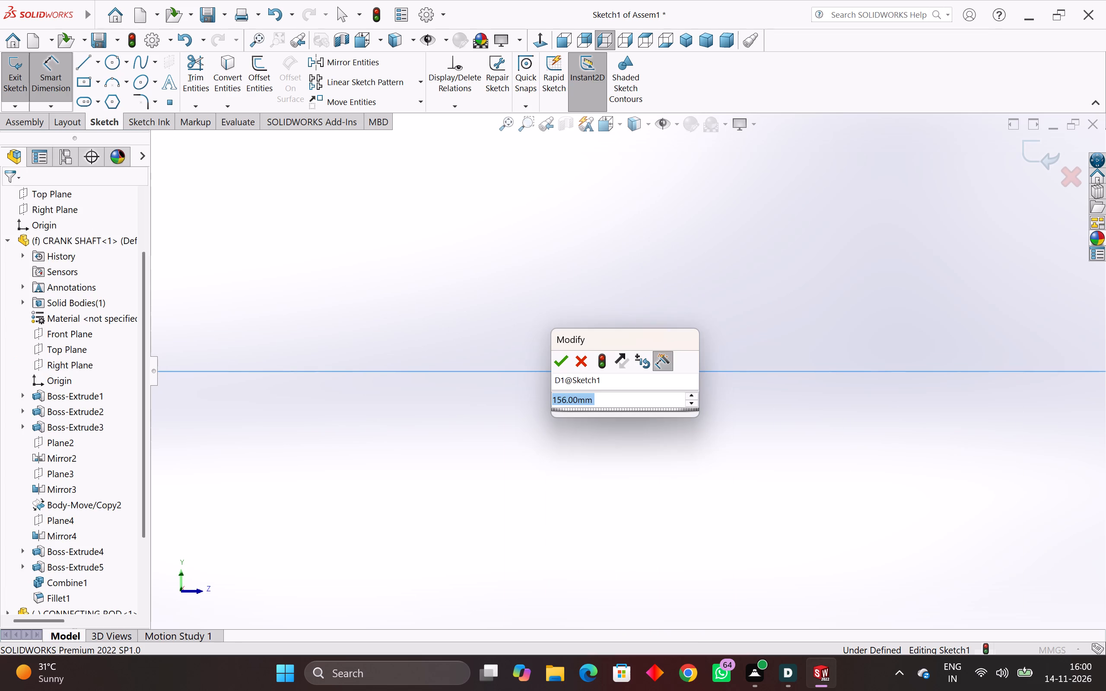
pyautogui.click(569, 367)
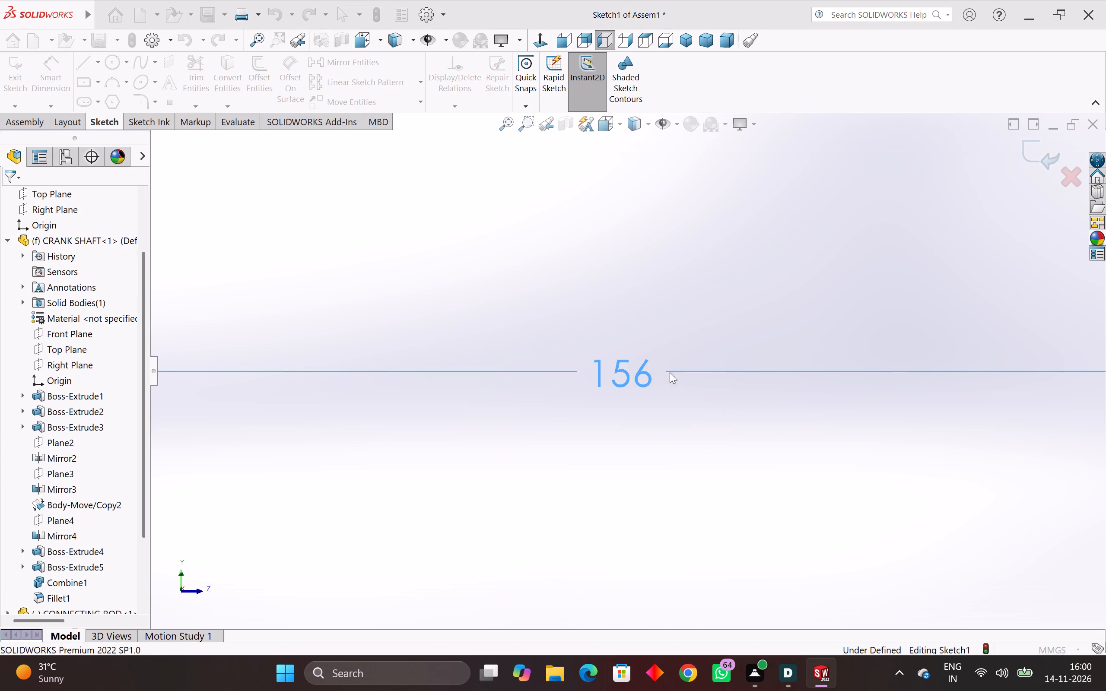
# Examine the spacing of the outermost vertical centerlines in relation to the crankshaft and the other centerlines.
pyautogui.scroll(-18, 788, 361)
pyautogui.scroll(-5, 771, 396)
pyautogui.scroll(-5, 737, 445)
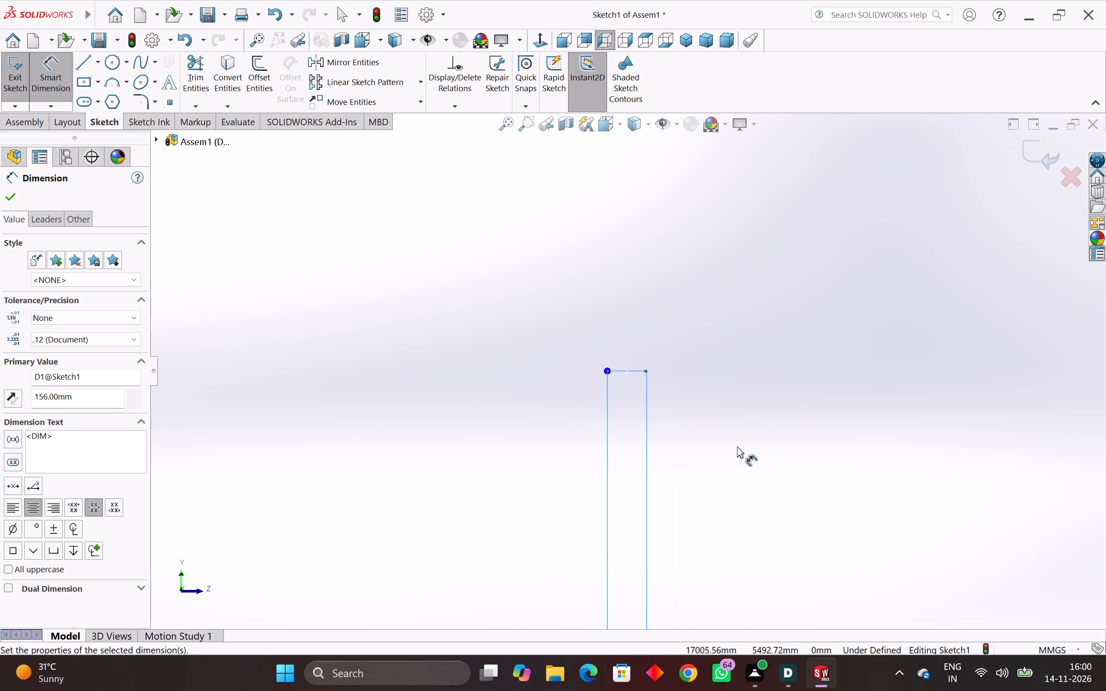
pyautogui.scroll(-12, 732, 450)
pyautogui.scroll(4, 693, 487)
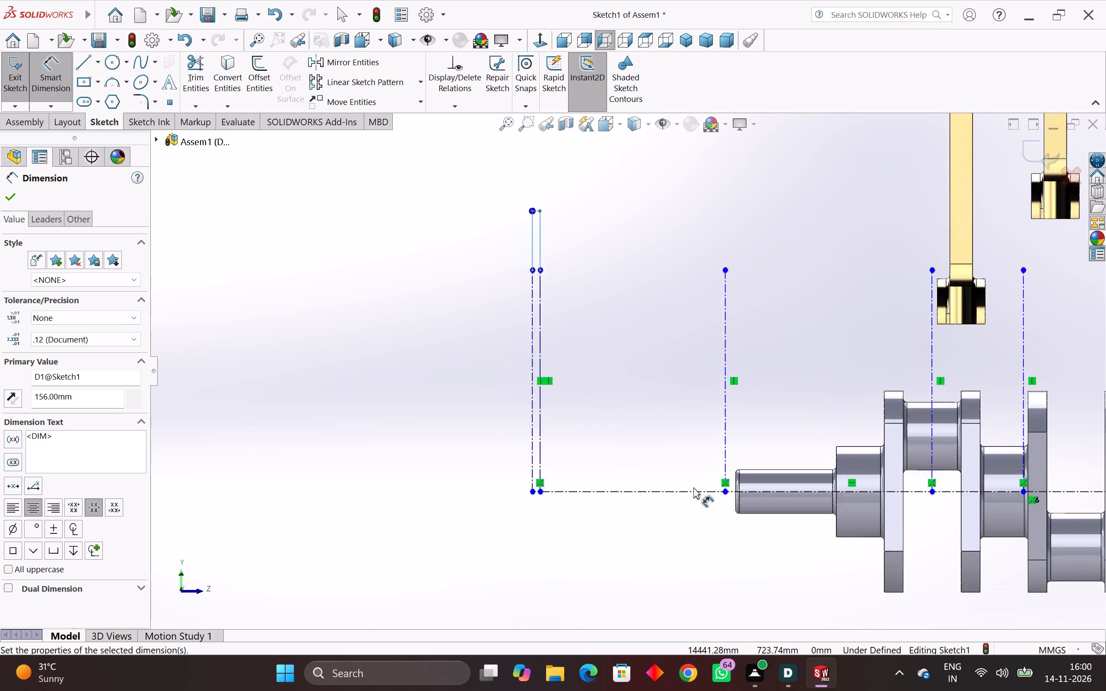
pyautogui.scroll(1, 693, 487)
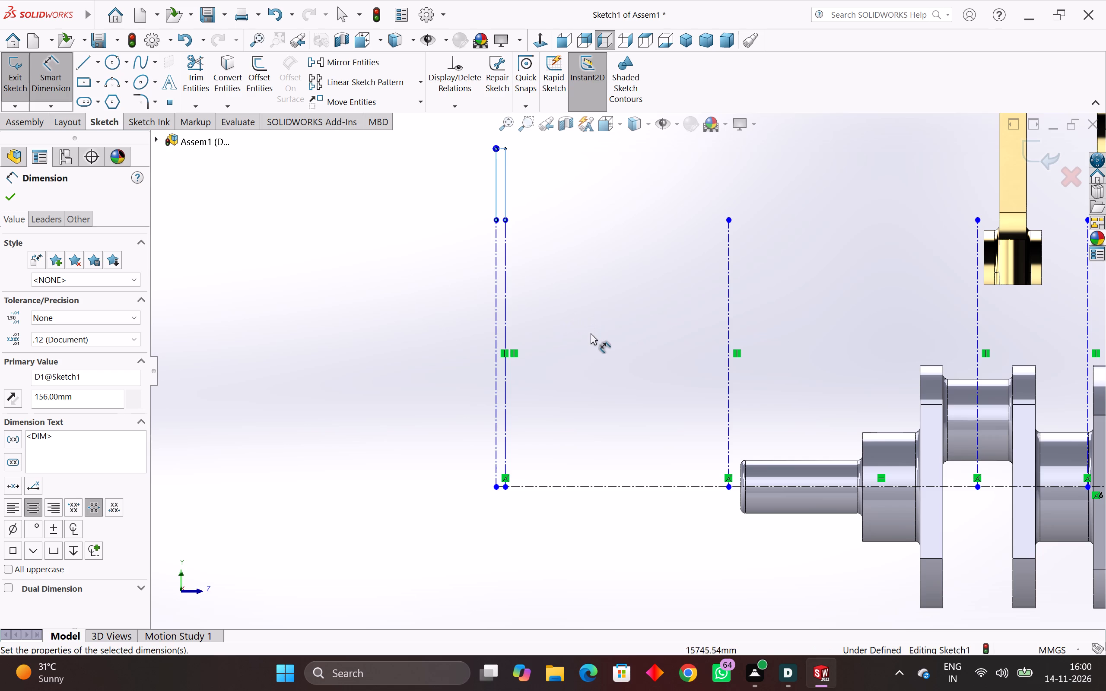
pyautogui.scroll(-9, 716, 355)
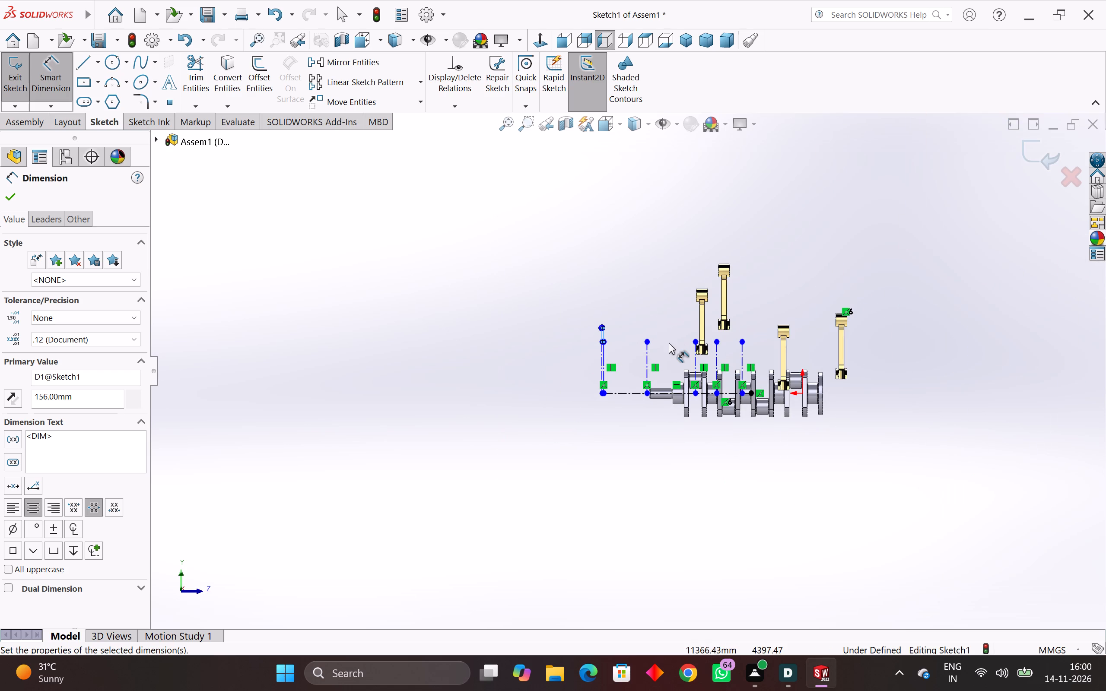
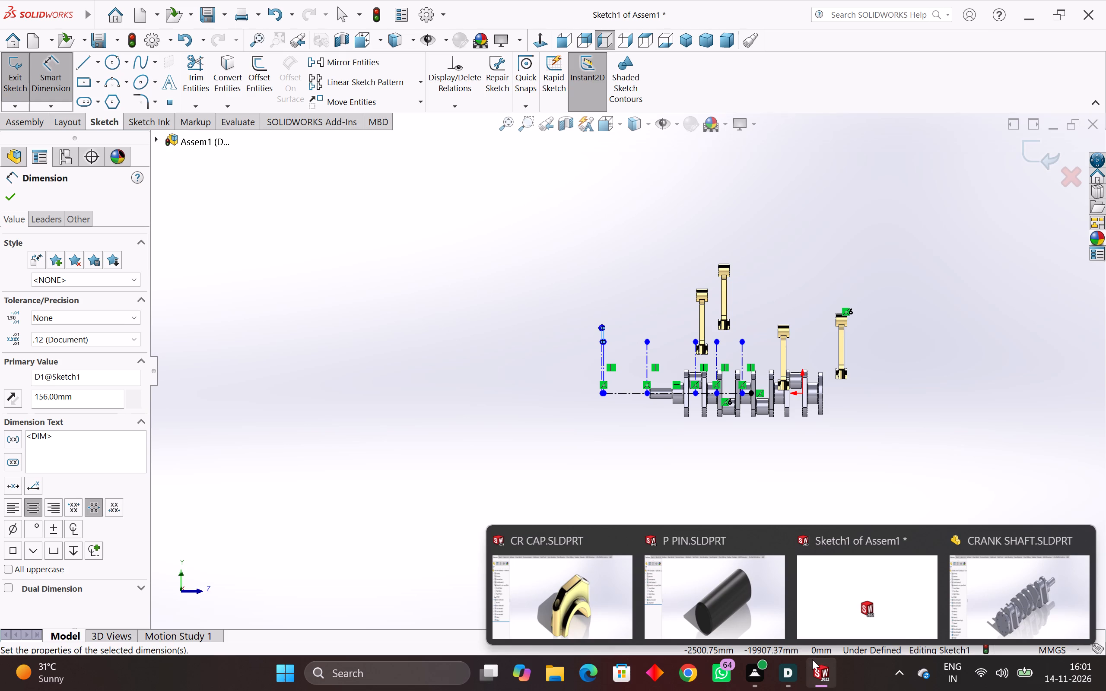
# Close the Assem1 assembly with its open sketch, discarding all unsaved changes.
pyautogui.click(924, 539)
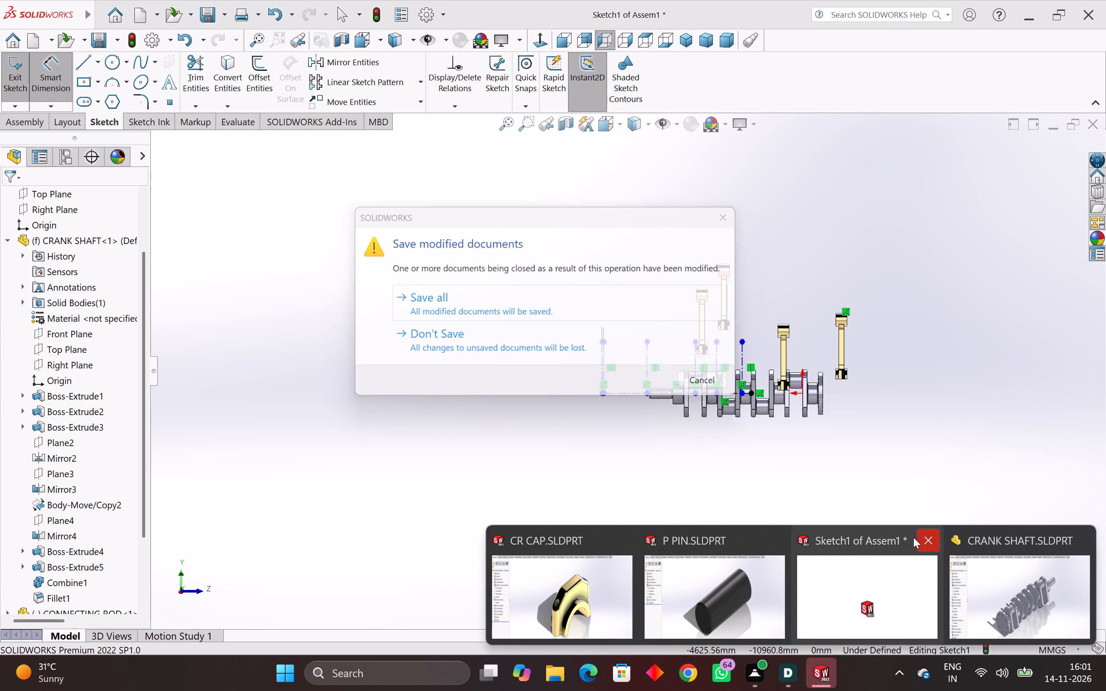
pyautogui.click(534, 343)
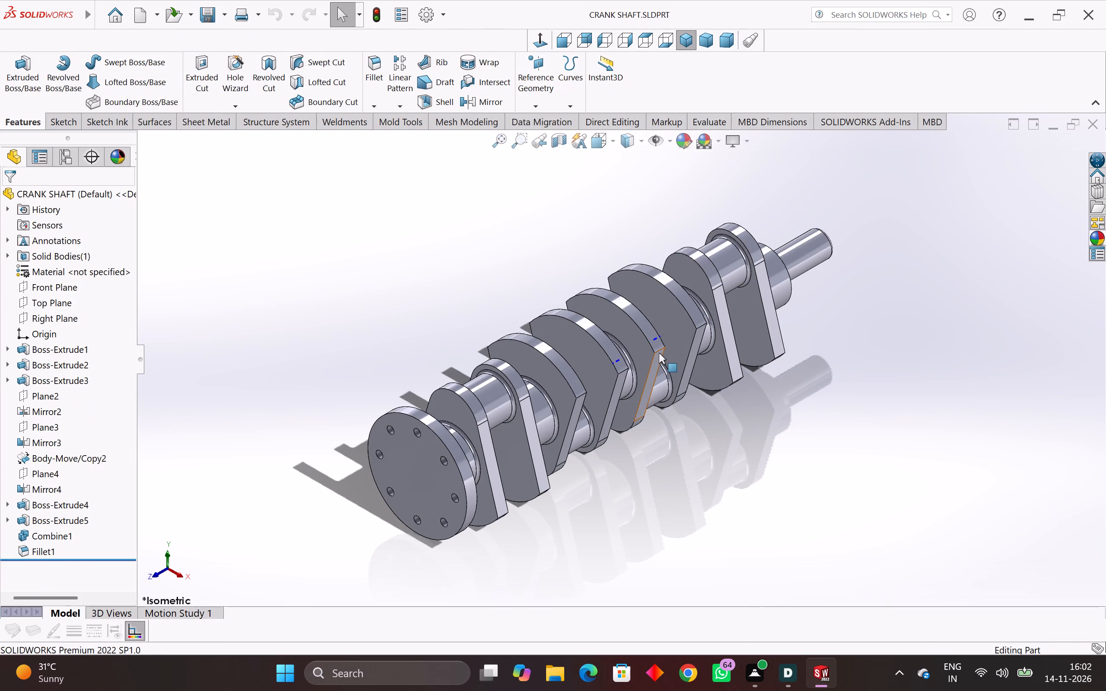
# Examine the webs and journals of the CRANK SHAFT part along its full length and up close.
pyautogui.scroll(6, 657, 335)
pyautogui.click(642, 347)
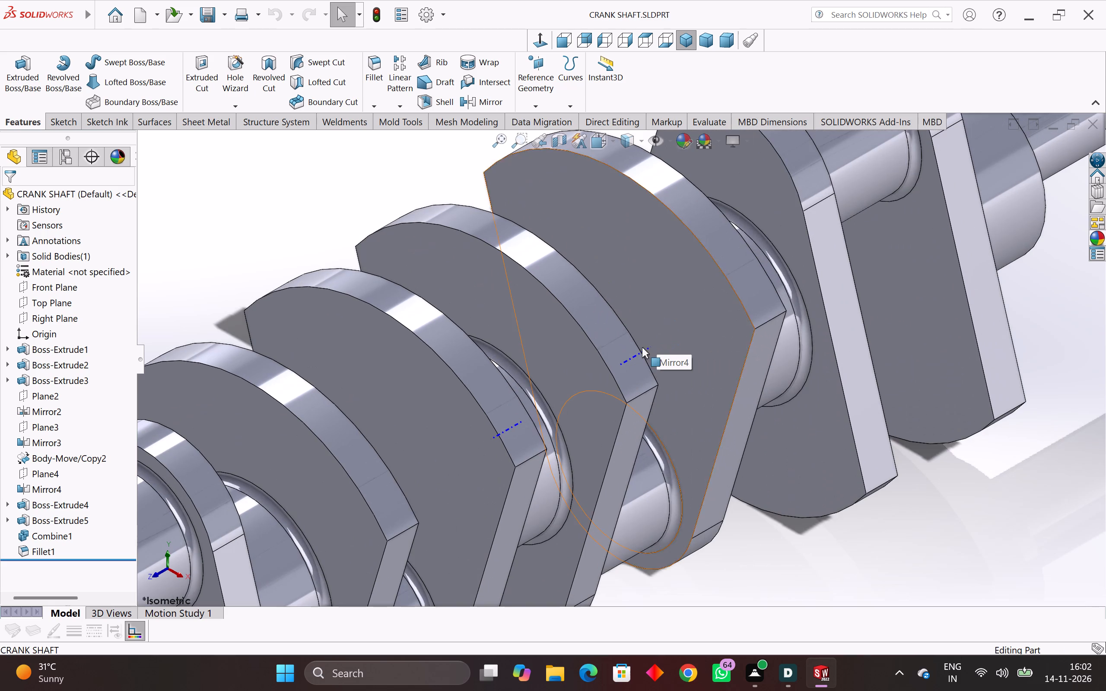
pyautogui.click(1038, 275)
pyautogui.scroll(-5, 1027, 285)
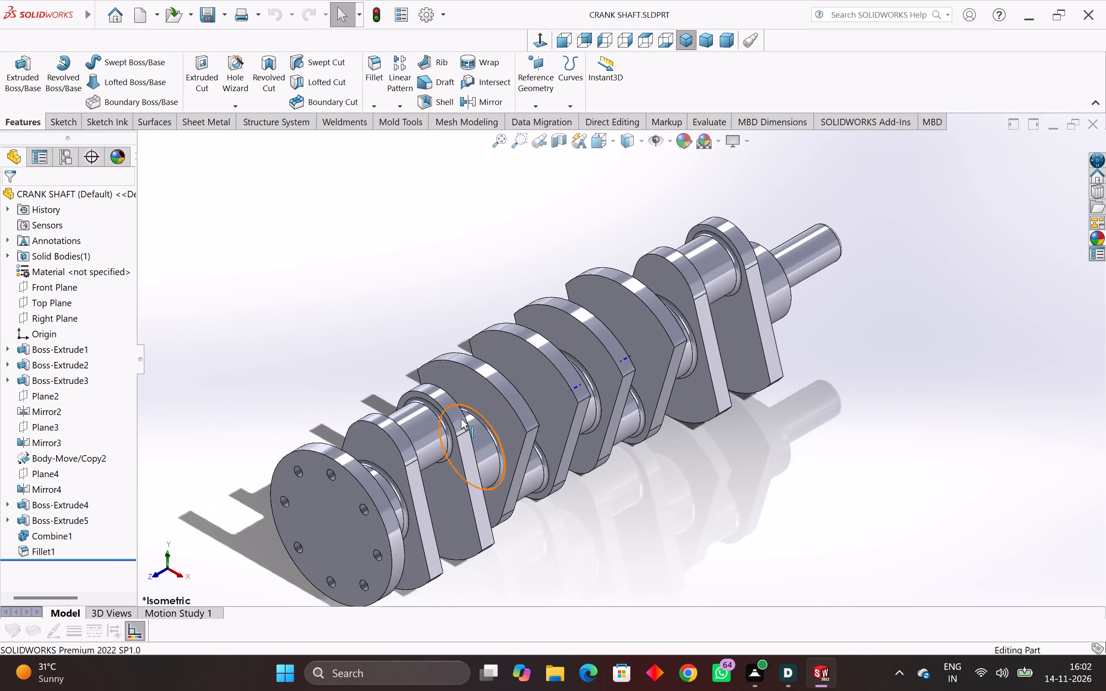
pyautogui.scroll(3, 460, 420)
pyautogui.scroll(-4, 459, 424)
pyautogui.scroll(2, 609, 392)
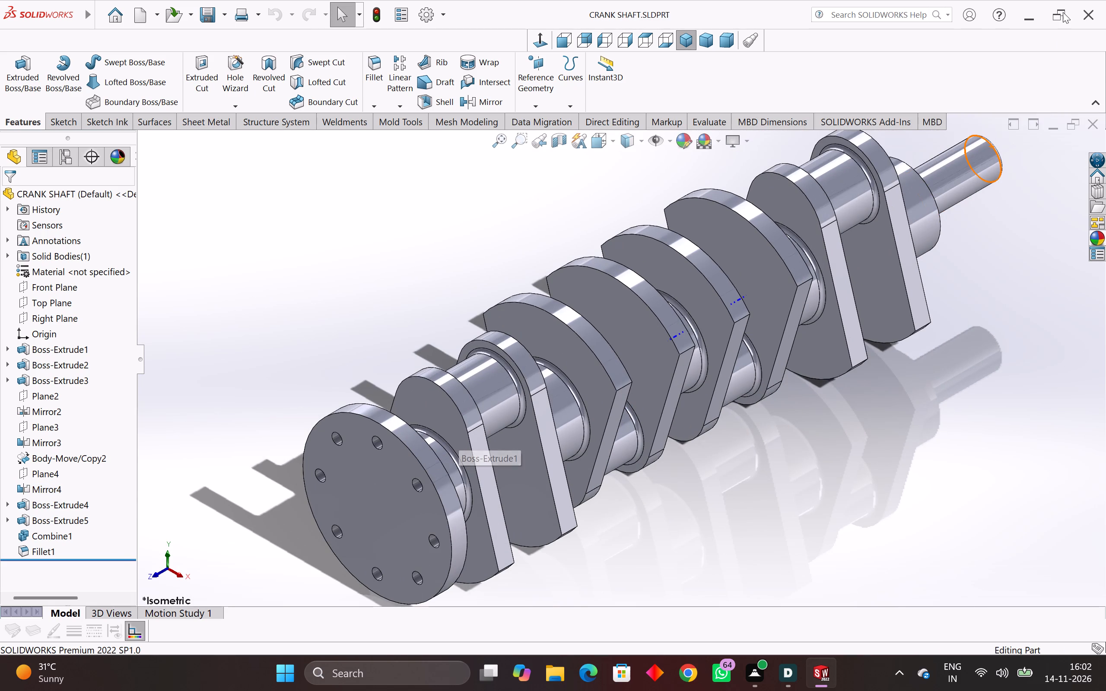
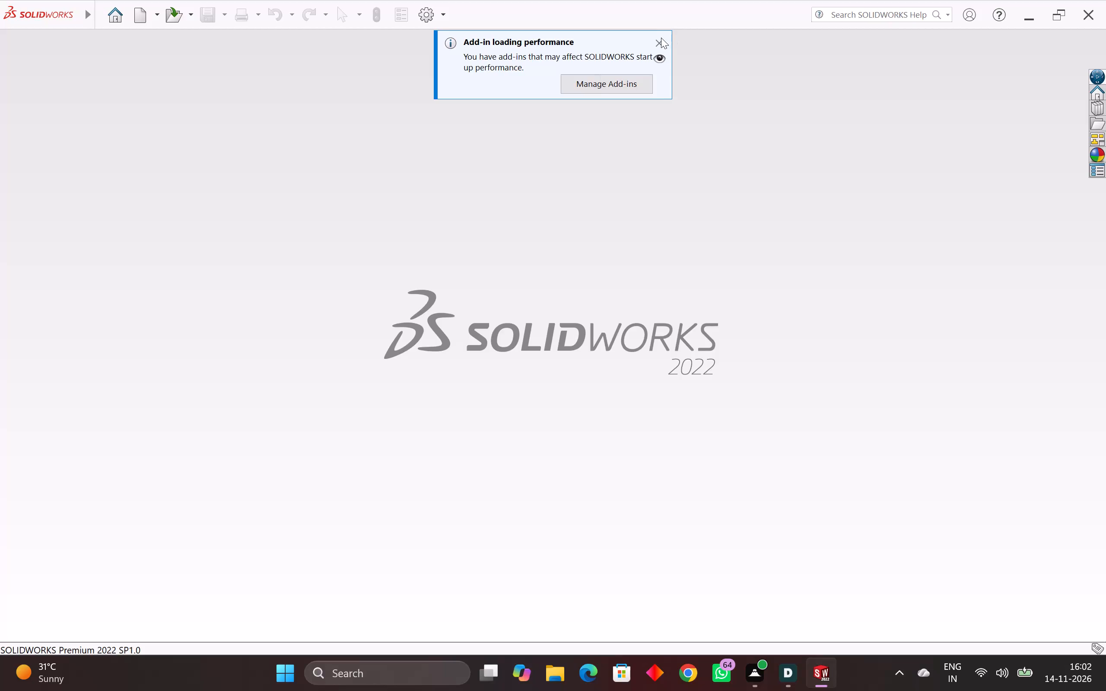
# Dismiss the add-in performance notice and open the GUITAR part from the recent documents.
pyautogui.click(661, 38)
pyautogui.click(156, 12)
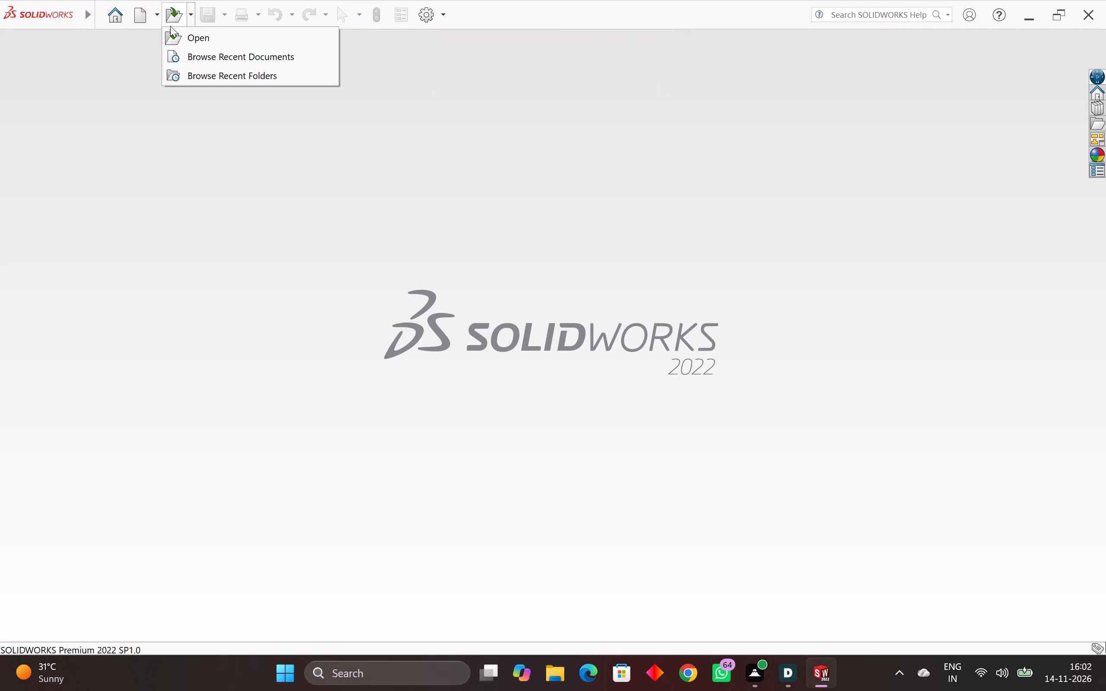
pyautogui.click(156, 22)
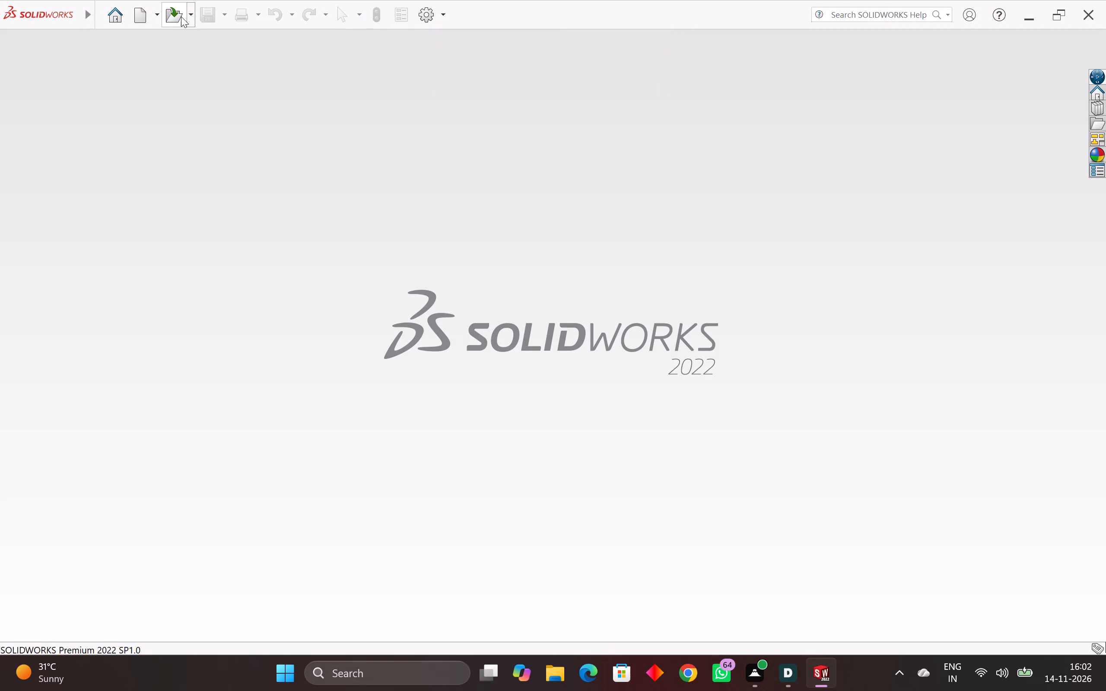
pyautogui.click(190, 19)
pyautogui.click(203, 52)
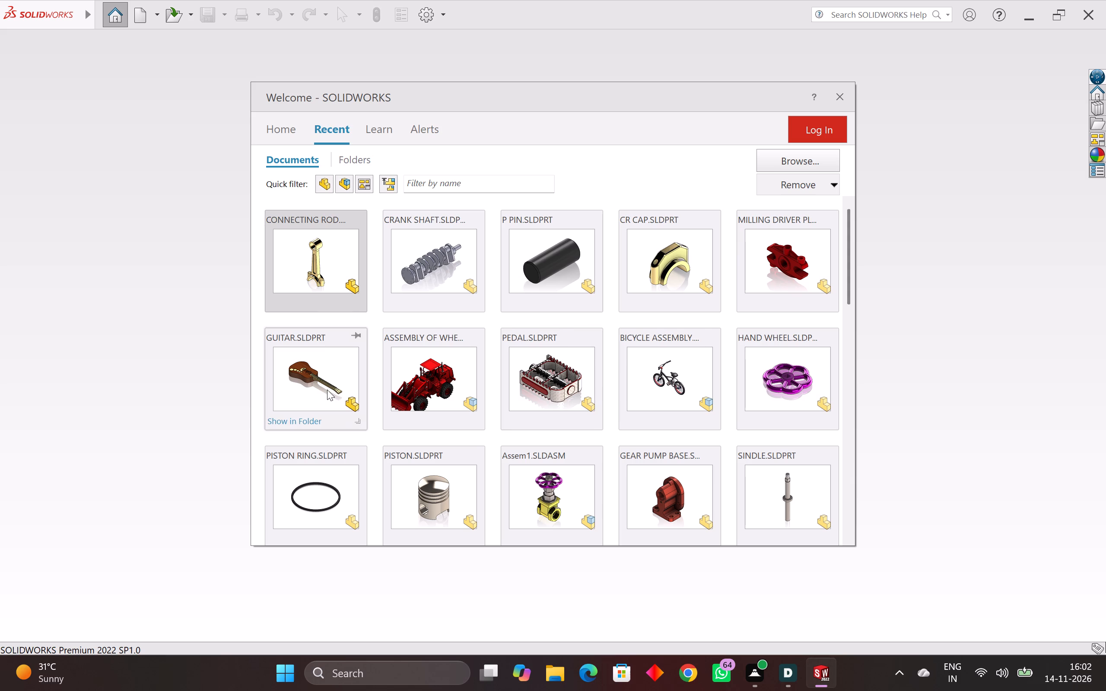
pyautogui.click(327, 390)
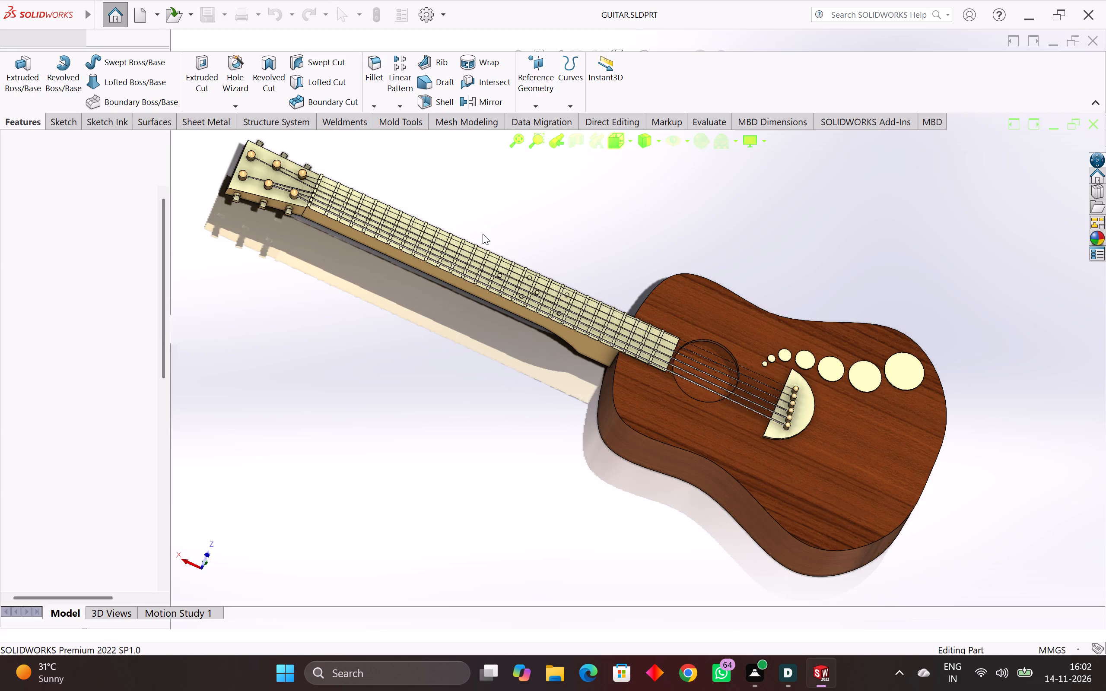
# Examine the guitar's headstock, tuning pegs, strings and fretted neck up close from several angles.
pyautogui.scroll(-1, 480, 329)
pyautogui.scroll(1, 768, 402)
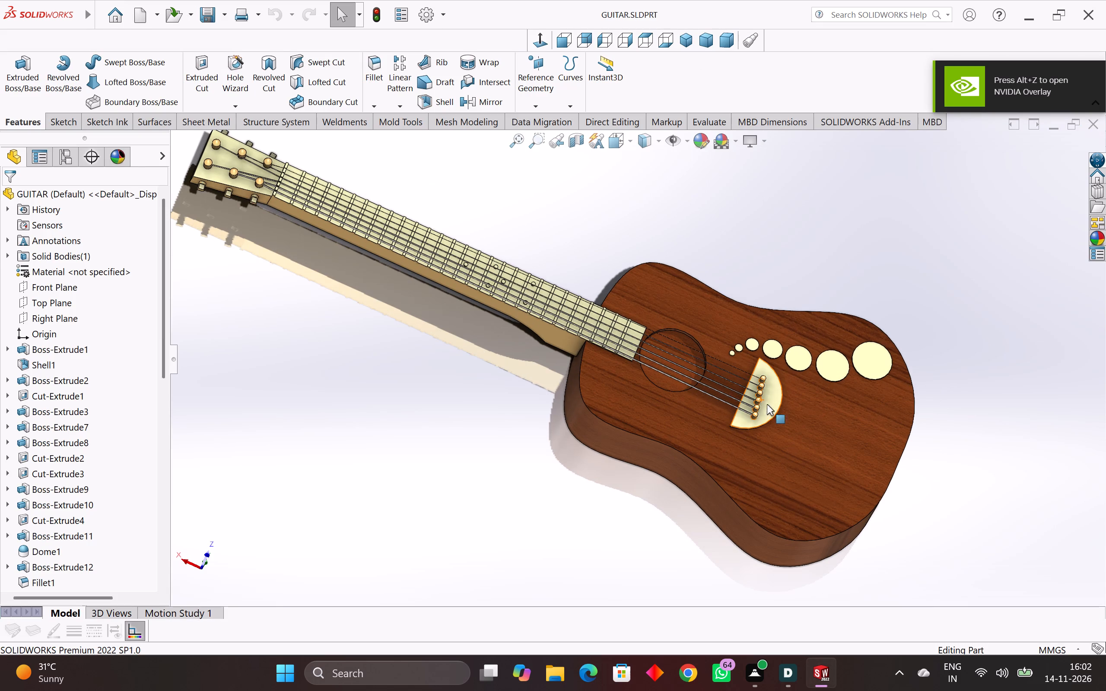
pyautogui.scroll(3, 284, 184)
pyautogui.moveTo(280, 178); pyautogui.dragTo(321, 210, button='middle')
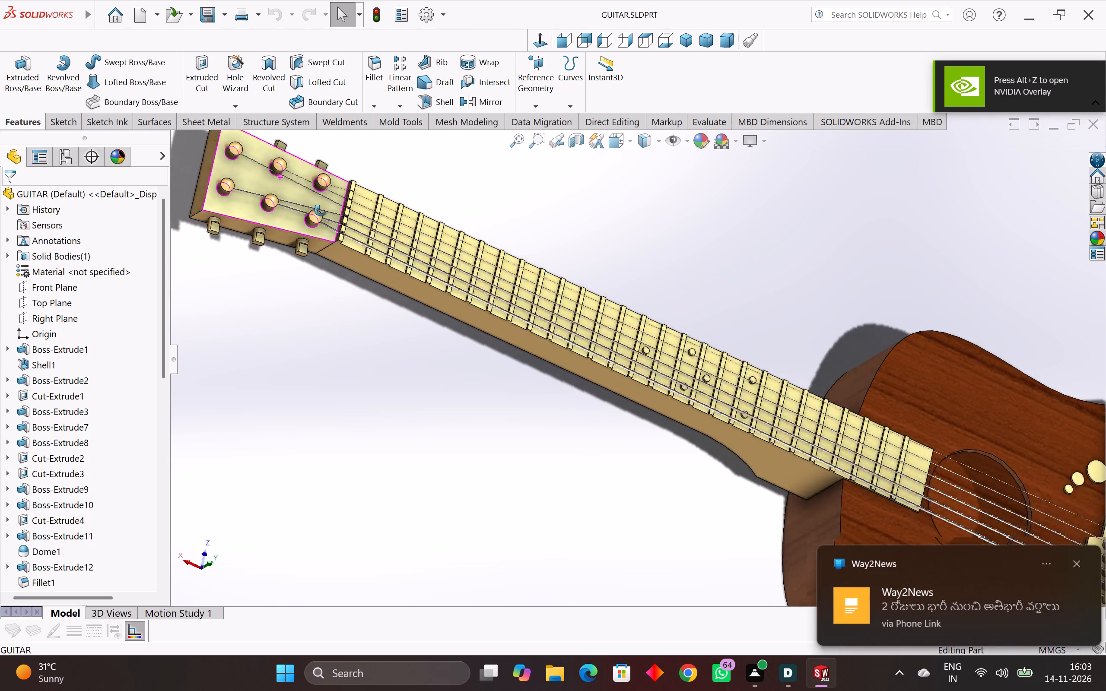
pyautogui.moveTo(321, 210); pyautogui.dragTo(369, 282, button='middle')
pyautogui.scroll(4, 293, 218)
pyautogui.moveTo(290, 211); pyautogui.dragTo(194, 265, button='middle')
pyautogui.scroll(-2, 194, 265)
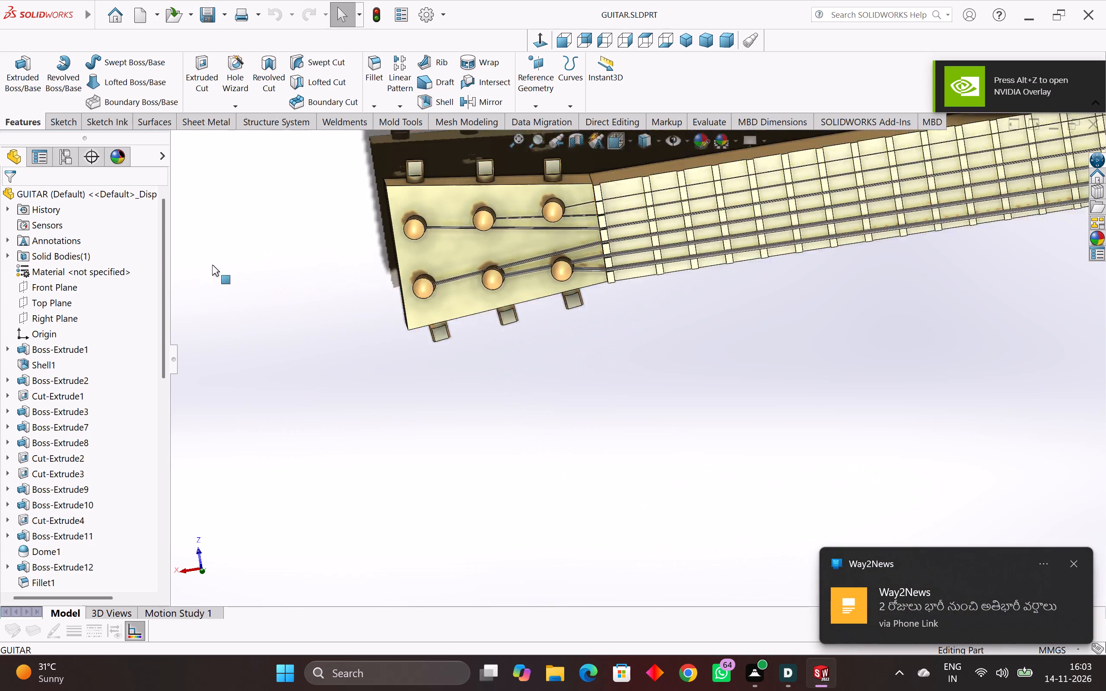
pyautogui.scroll(-1, 212, 265)
pyautogui.scroll(-3, 427, 202)
pyautogui.moveTo(464, 214); pyautogui.dragTo(427, 247, button='middle')
pyautogui.scroll(4, 712, 277)
pyautogui.scroll(4, 500, 242)
pyautogui.moveTo(484, 241); pyautogui.dragTo(380, 323, button='middle')
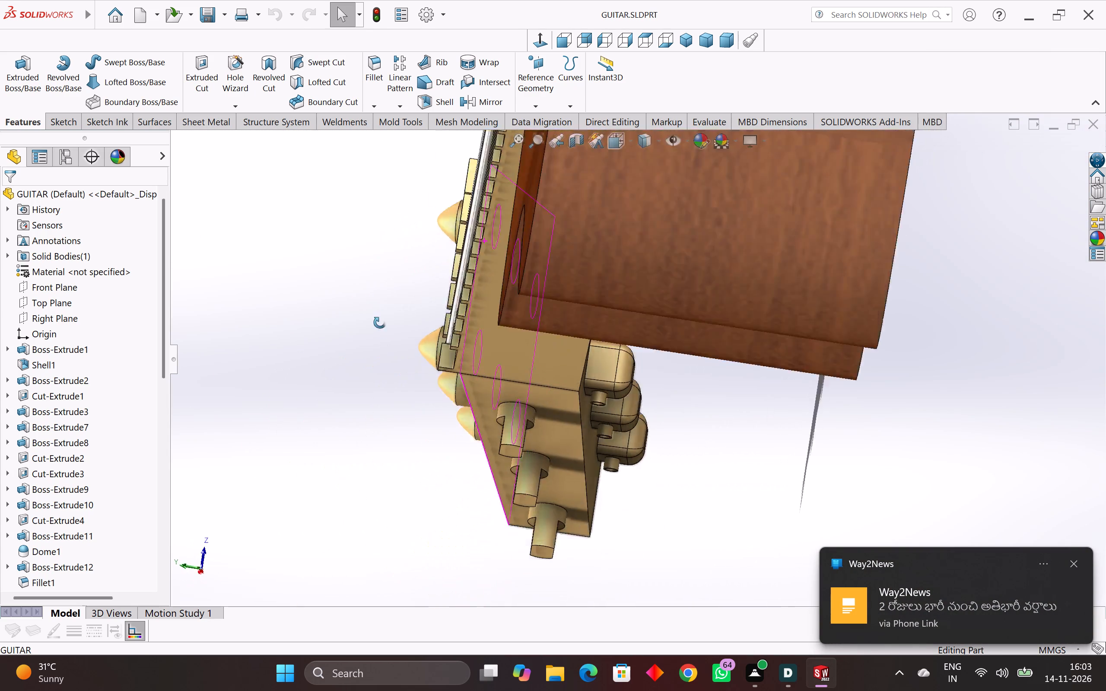
pyautogui.moveTo(380, 323); pyautogui.dragTo(544, 387, button='middle')
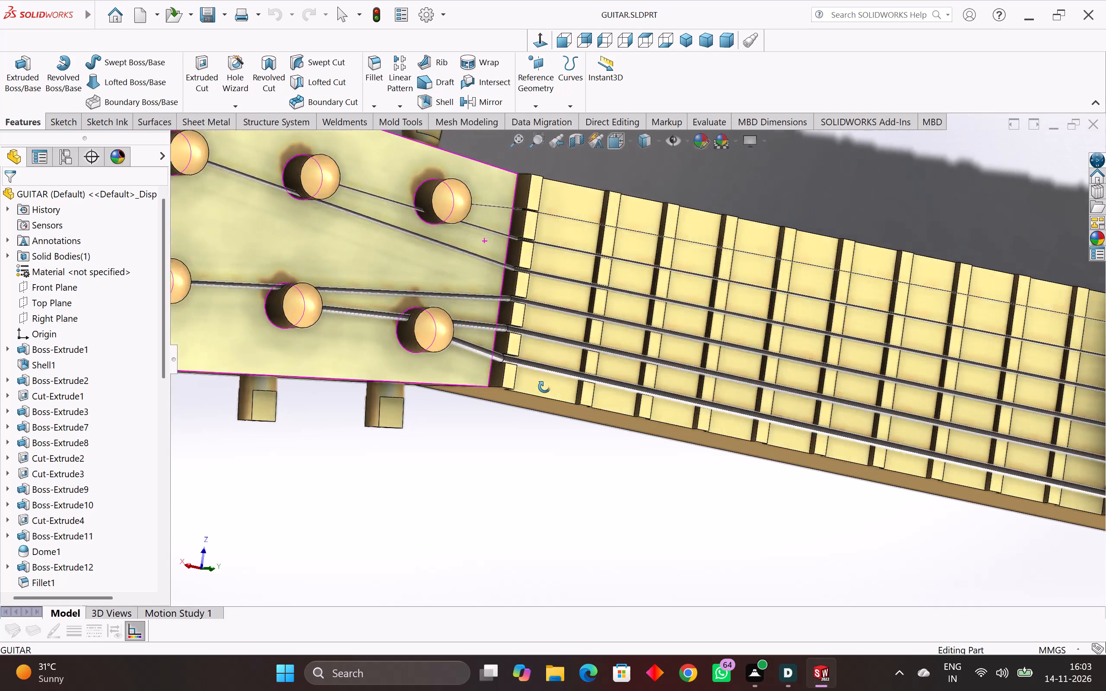
pyautogui.moveTo(544, 387); pyautogui.dragTo(598, 438, button='middle')
pyautogui.scroll(-6, 598, 438)
pyautogui.scroll(-2, 617, 384)
pyautogui.scroll(2, 604, 371)
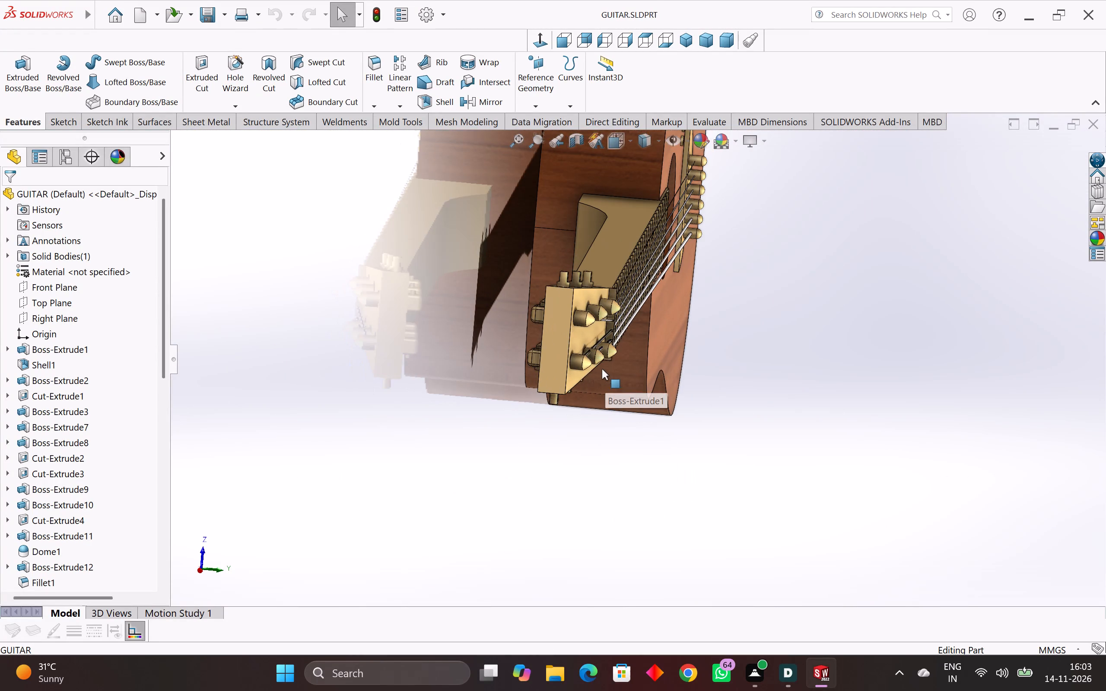
# Examine the whole guitar from several sides, including the body, sound hole, bridge and round inlays.
pyautogui.scroll(-3, 601, 353)
pyautogui.scroll(-4, 619, 295)
pyautogui.moveTo(711, 256); pyautogui.dragTo(654, 295, button='middle')
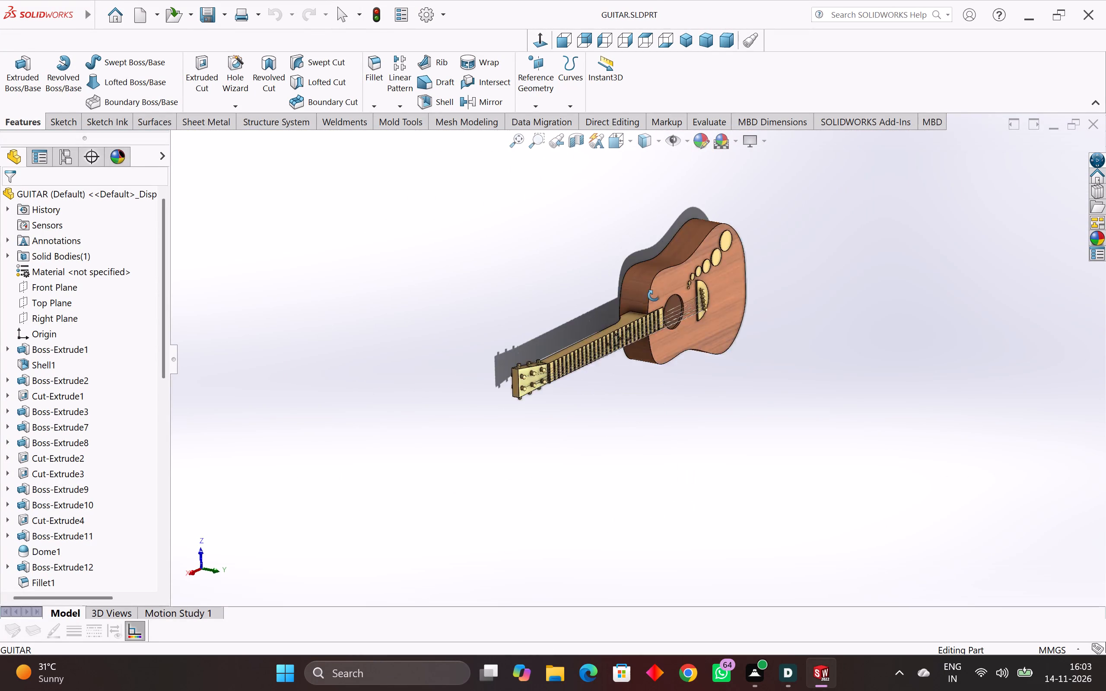
pyautogui.moveTo(654, 295); pyautogui.dragTo(629, 402, button='middle')
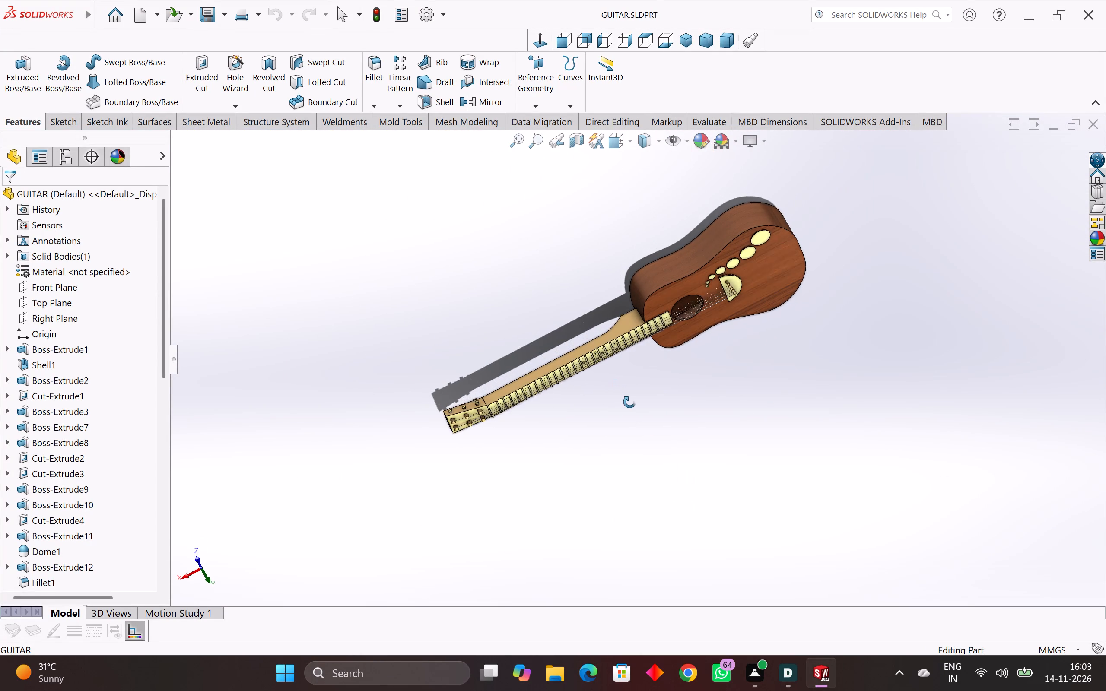
pyautogui.moveTo(629, 402); pyautogui.dragTo(630, 402, button='middle')
pyautogui.moveTo(693, 310); pyautogui.dragTo(585, 396, button='middle')
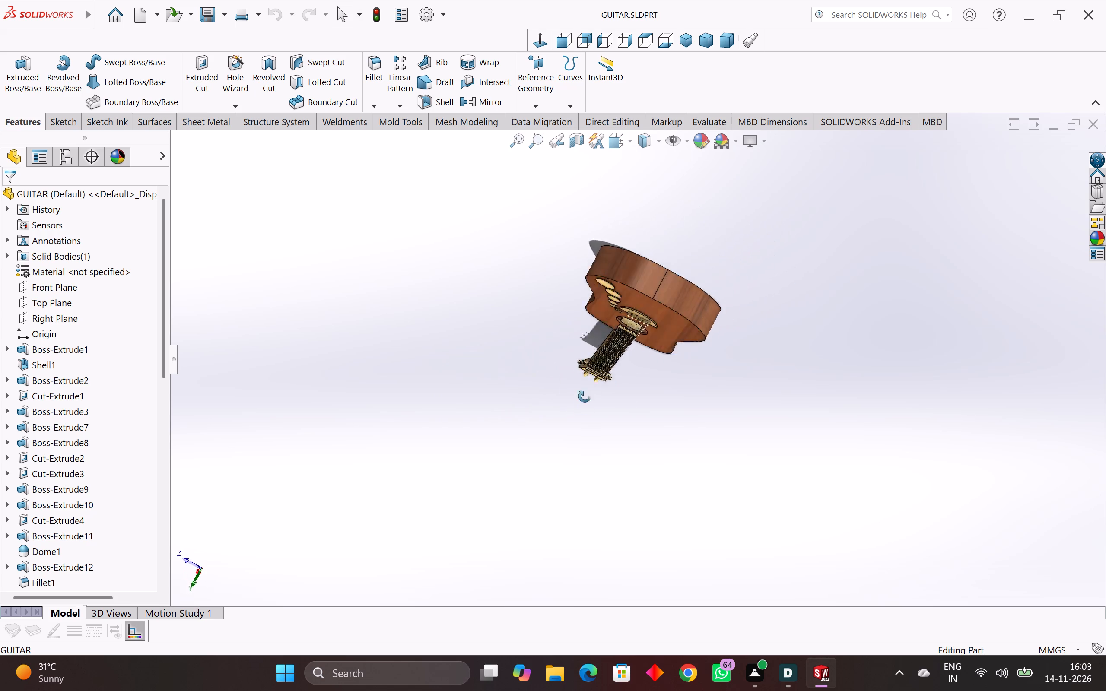
pyautogui.moveTo(585, 396); pyautogui.dragTo(680, 253, button='middle')
pyautogui.scroll(4, 709, 266)
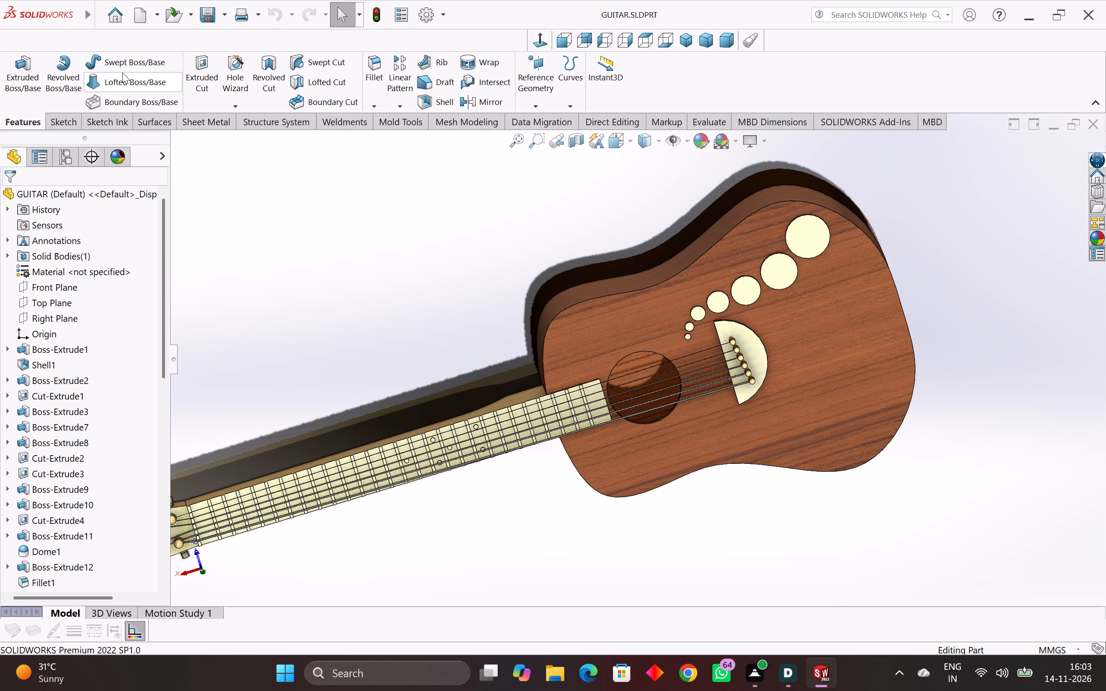
pyautogui.scroll(-3, 548, 305)
pyautogui.moveTo(543, 306); pyautogui.dragTo(530, 410, button='middle')
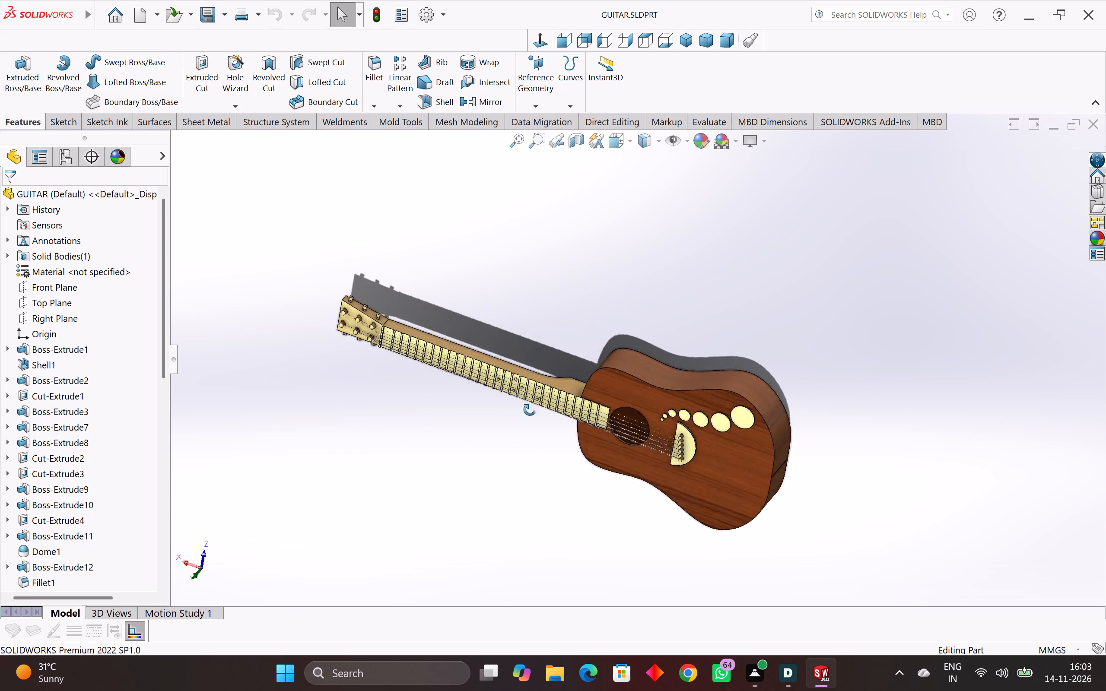
pyautogui.moveTo(530, 410); pyautogui.dragTo(536, 383, button='middle')
pyautogui.click(705, 42)
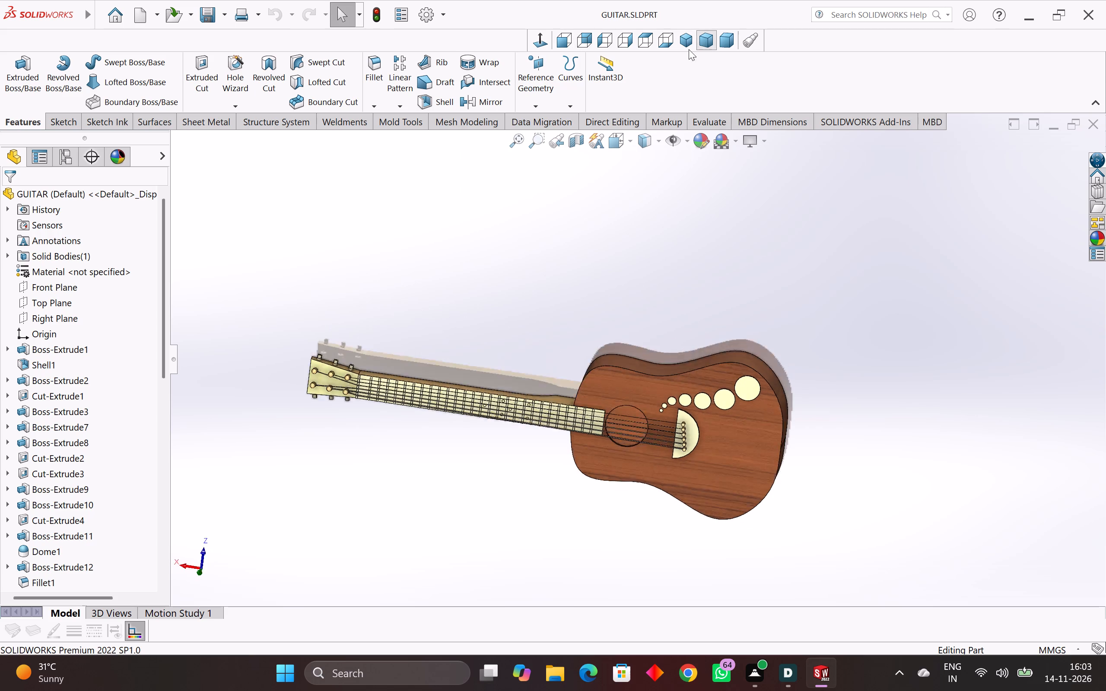
pyautogui.moveTo(542, 297); pyautogui.dragTo(788, 487, button='middle')
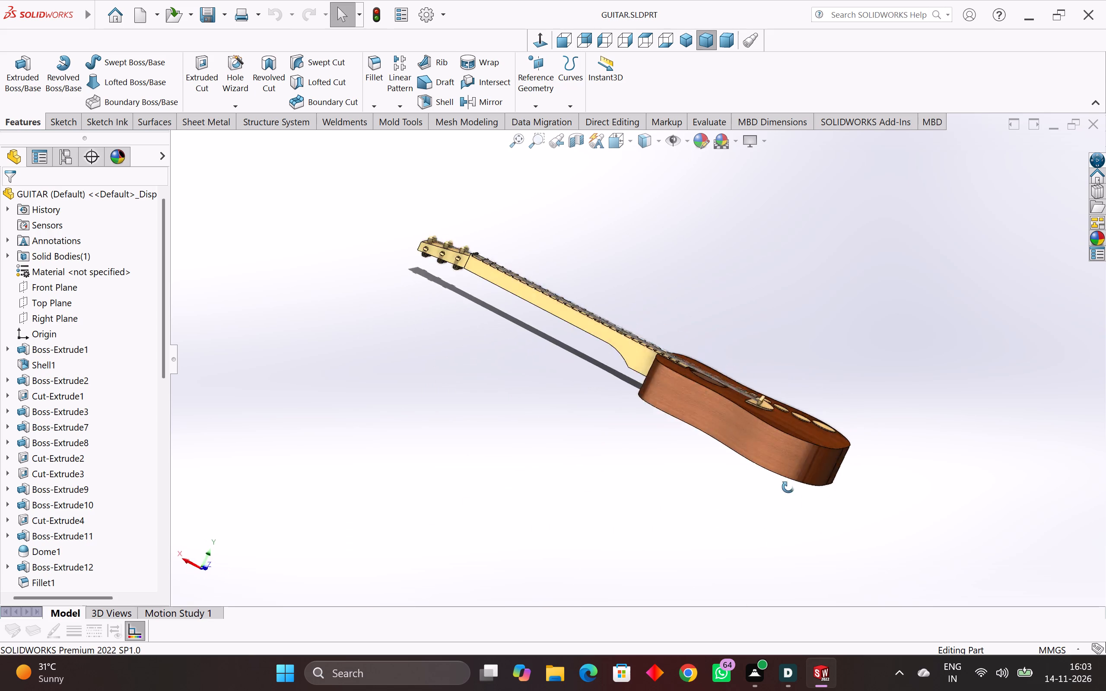
pyautogui.moveTo(788, 487); pyautogui.dragTo(773, 541, button='middle')
pyautogui.moveTo(607, 316); pyautogui.dragTo(565, 295, button='middle')
pyautogui.scroll(3, 565, 295)
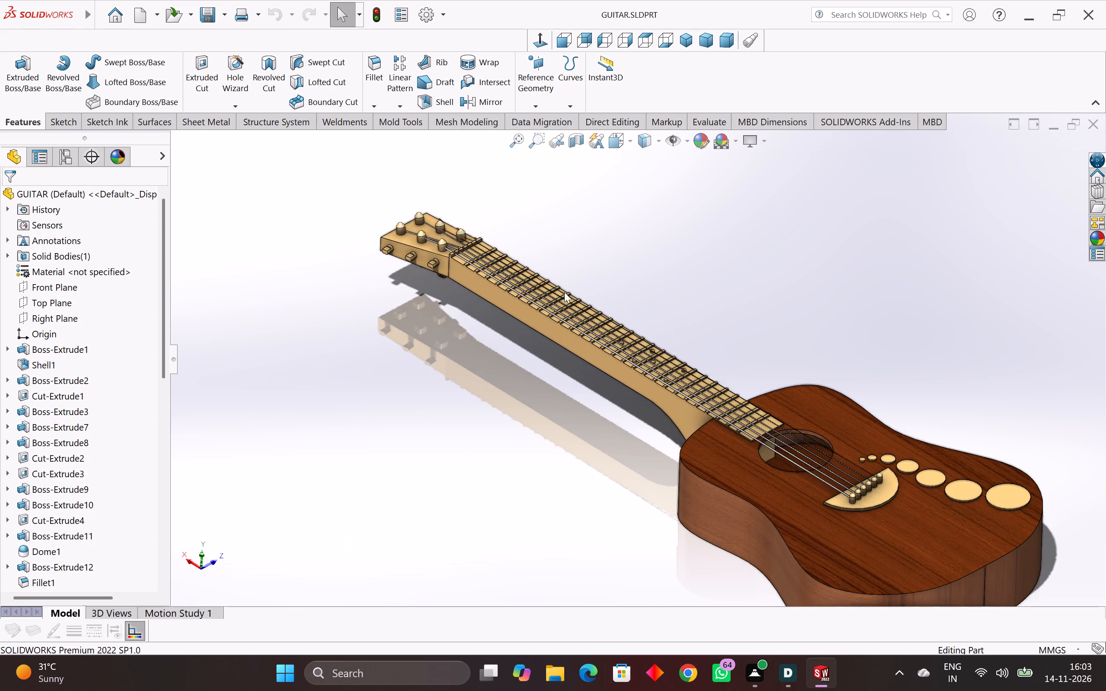
pyautogui.moveTo(558, 282); pyautogui.dragTo(541, 371, button='middle')
pyautogui.scroll(-2, 840, 383)
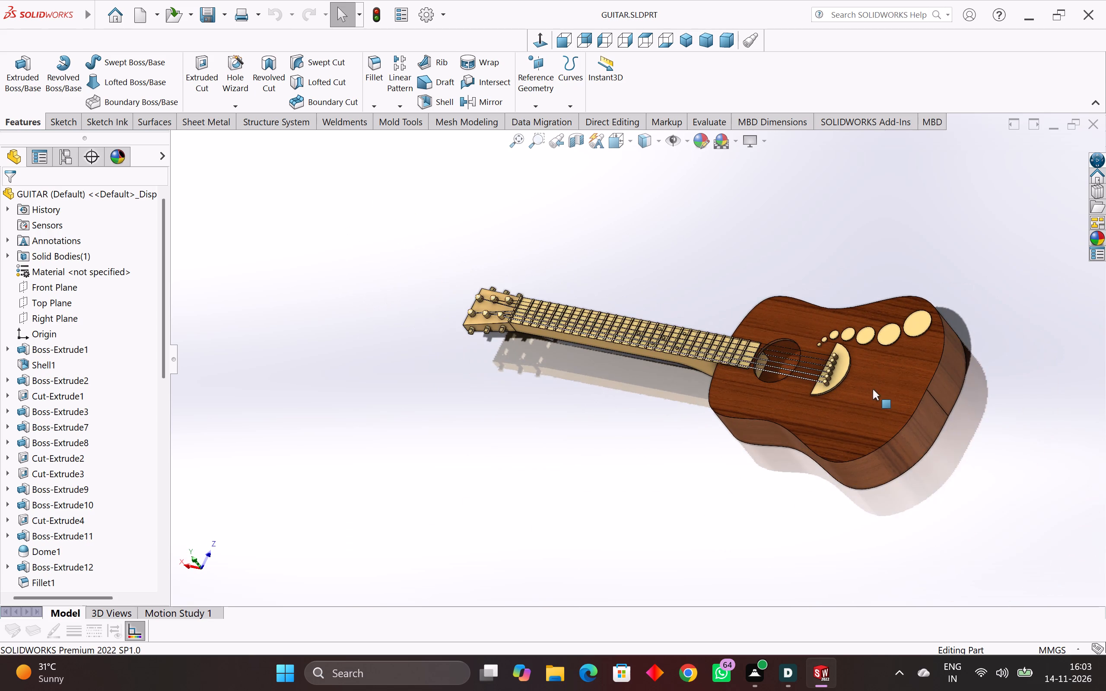
pyautogui.scroll(1, 876, 361)
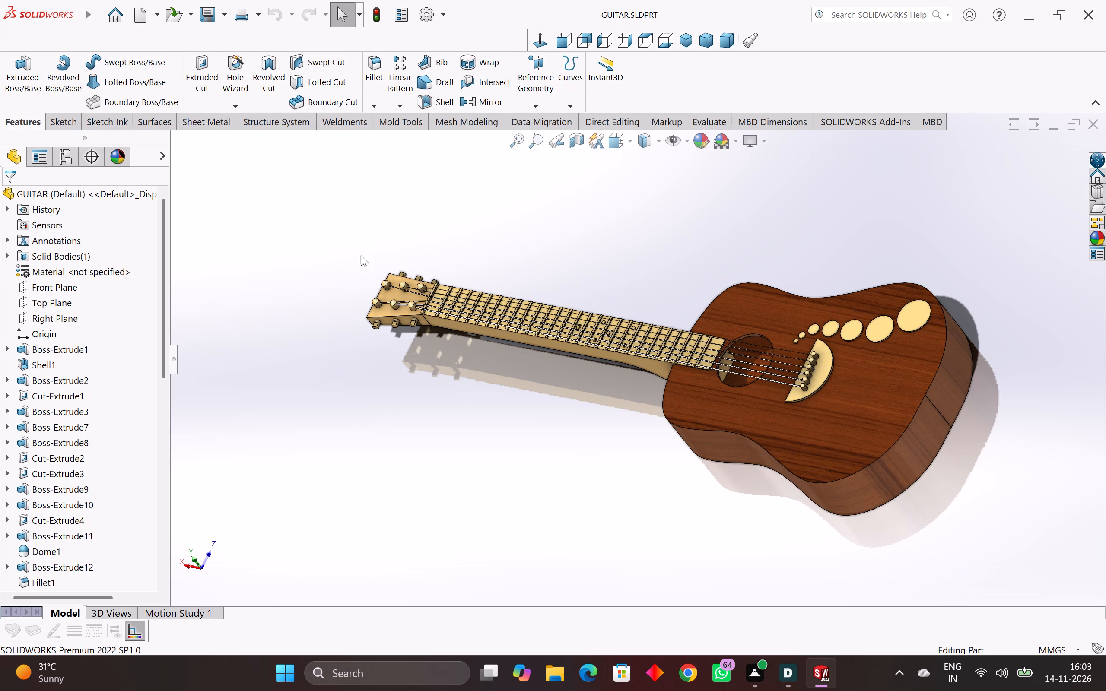
# Start a new sketch on the face of the largest round inlay on the guitar body.
pyautogui.click(916, 310)
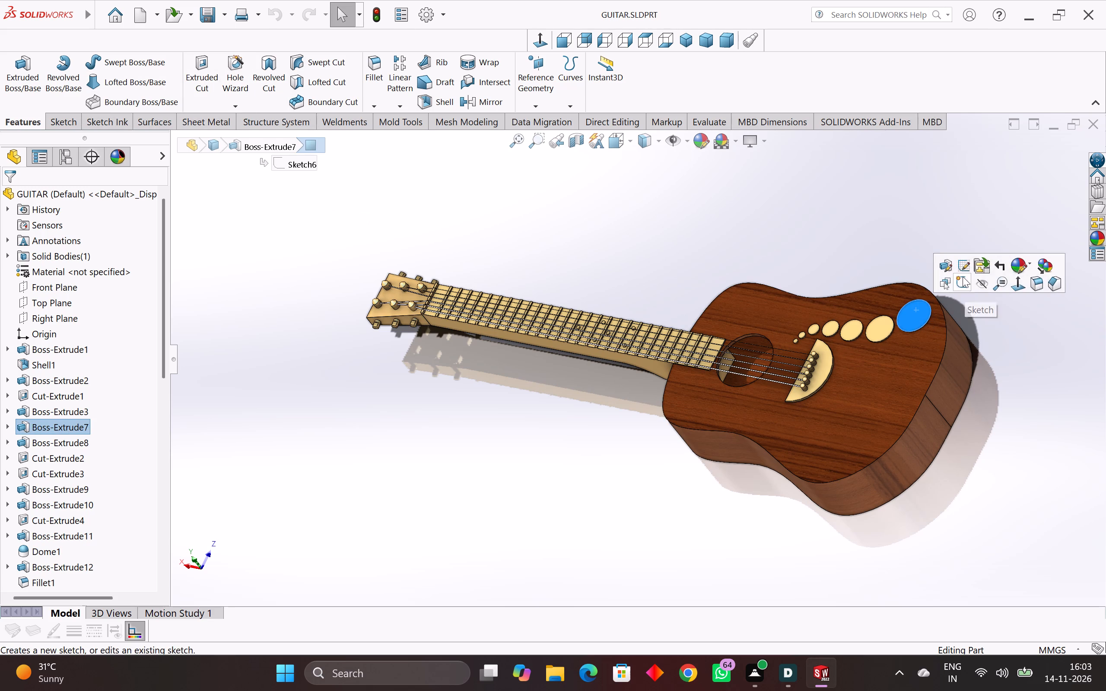
pyautogui.click(963, 276)
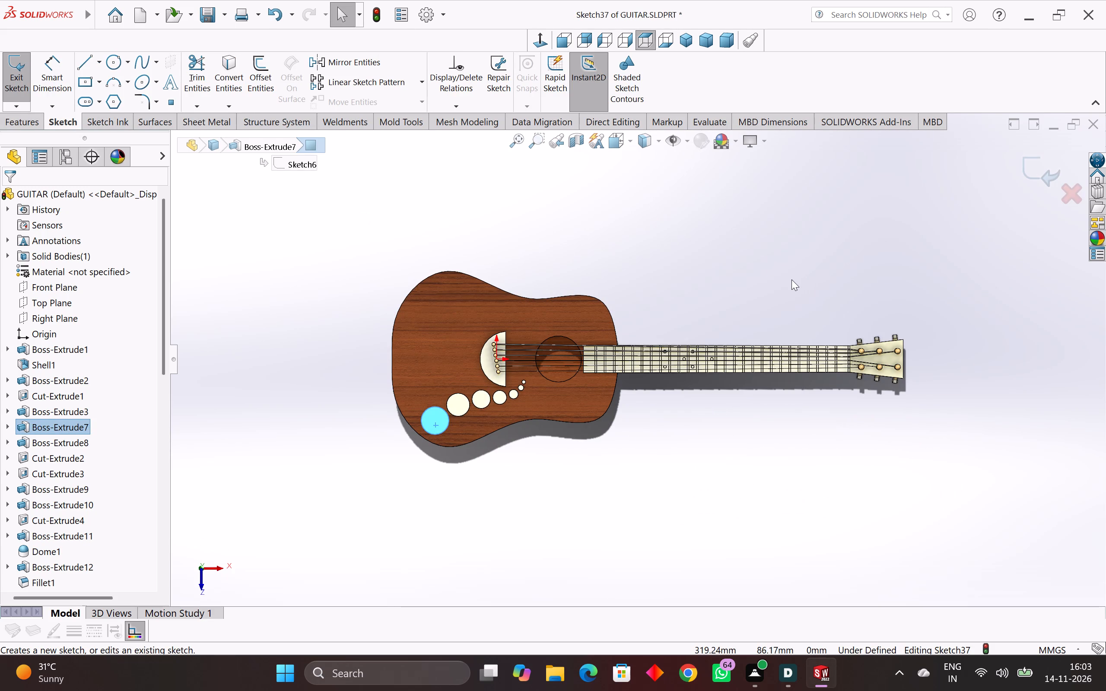
pyautogui.click(791, 279)
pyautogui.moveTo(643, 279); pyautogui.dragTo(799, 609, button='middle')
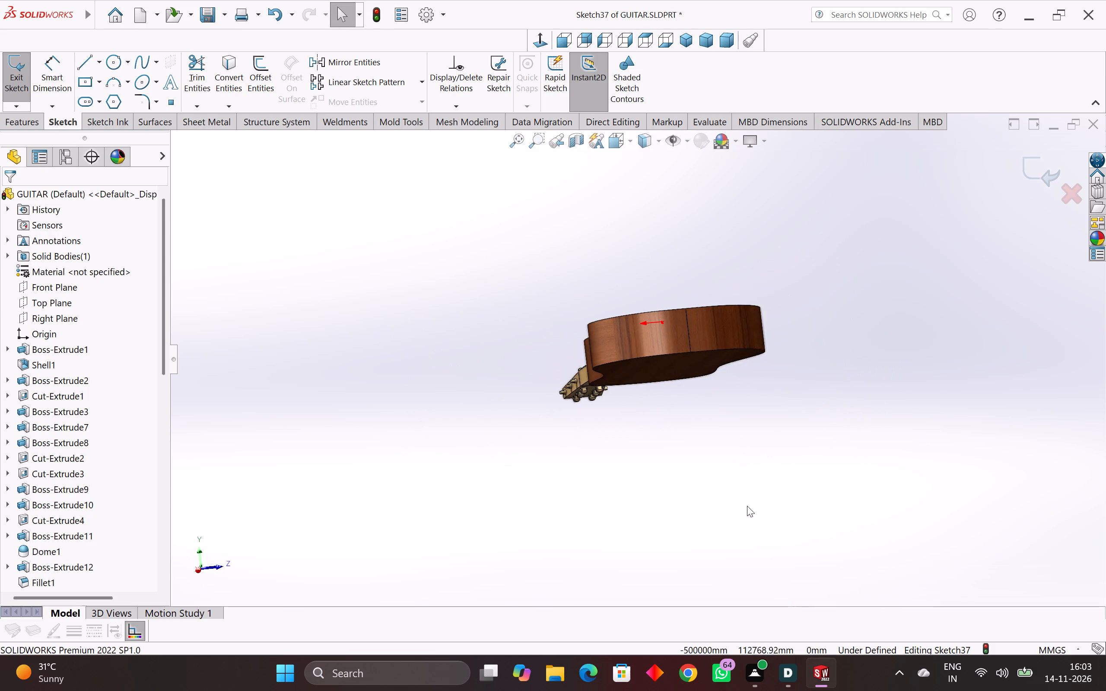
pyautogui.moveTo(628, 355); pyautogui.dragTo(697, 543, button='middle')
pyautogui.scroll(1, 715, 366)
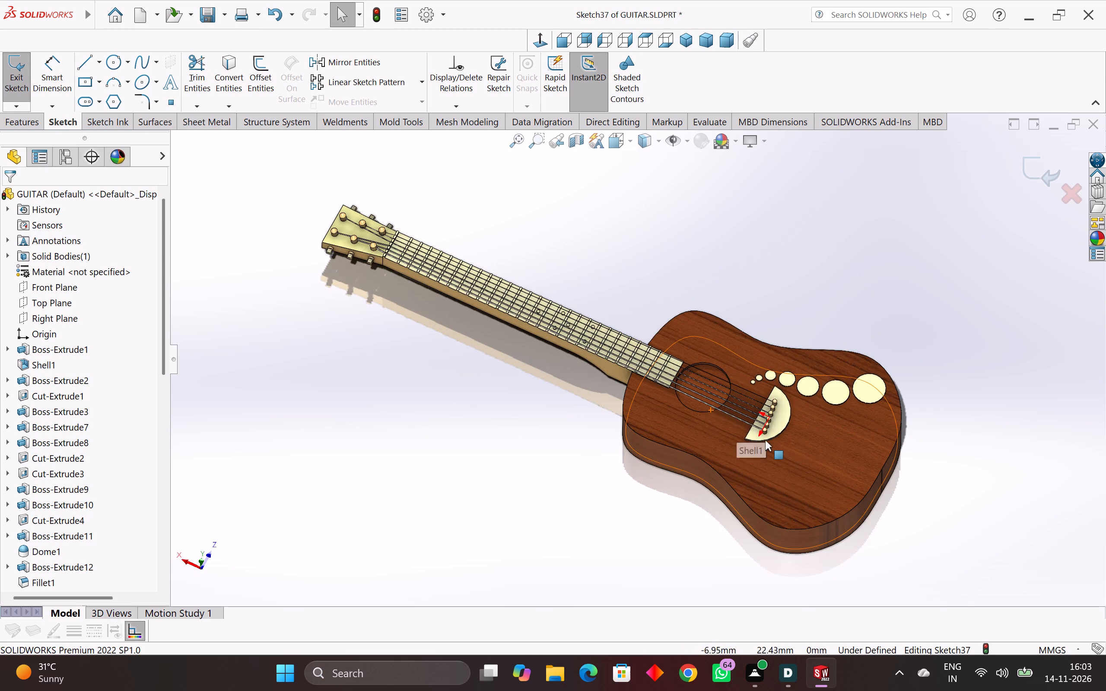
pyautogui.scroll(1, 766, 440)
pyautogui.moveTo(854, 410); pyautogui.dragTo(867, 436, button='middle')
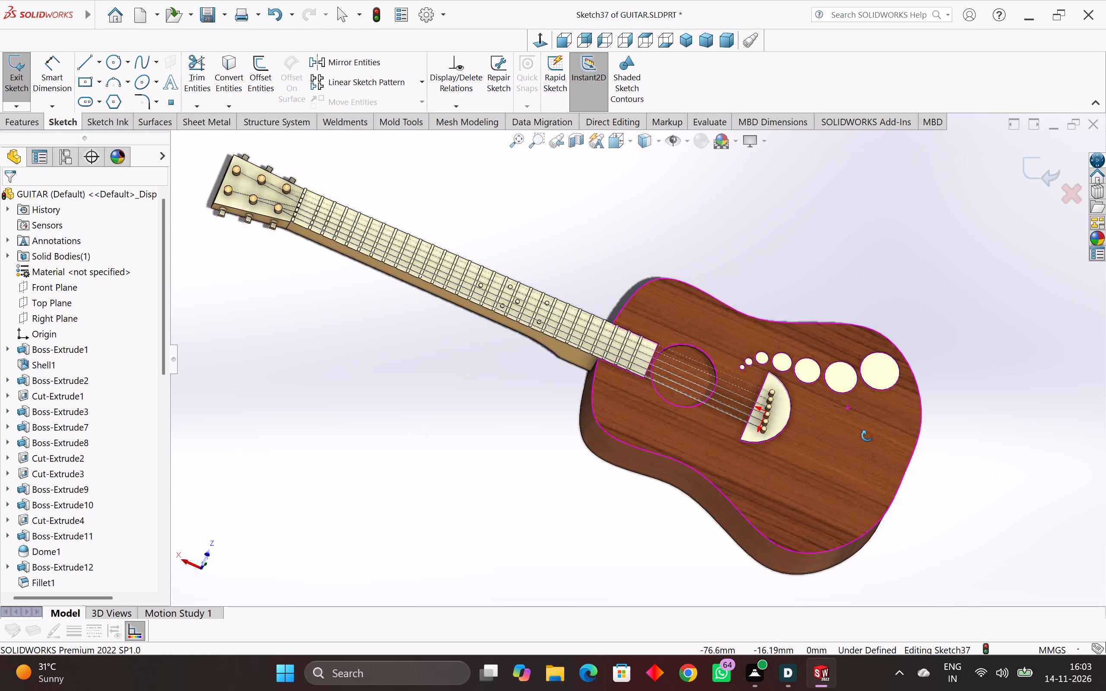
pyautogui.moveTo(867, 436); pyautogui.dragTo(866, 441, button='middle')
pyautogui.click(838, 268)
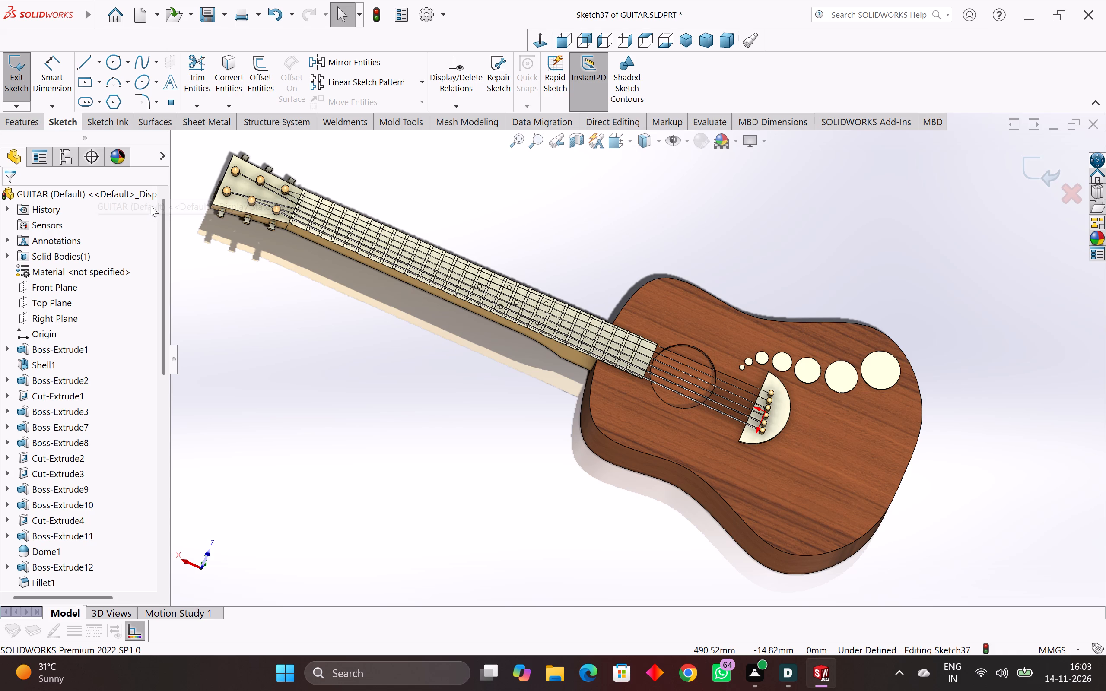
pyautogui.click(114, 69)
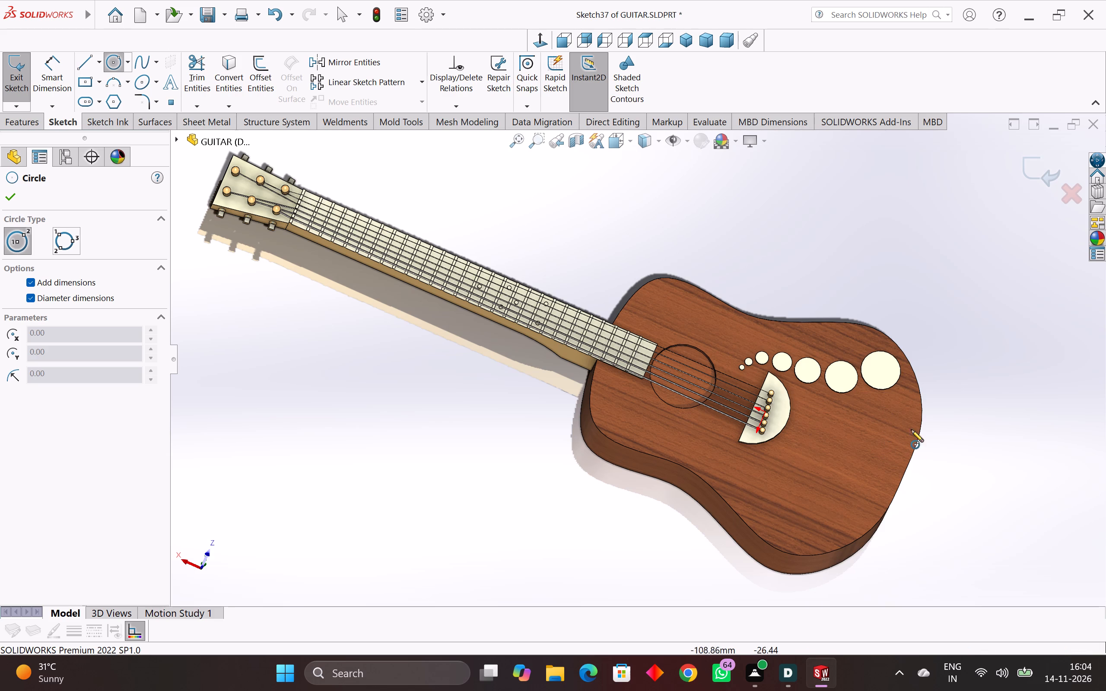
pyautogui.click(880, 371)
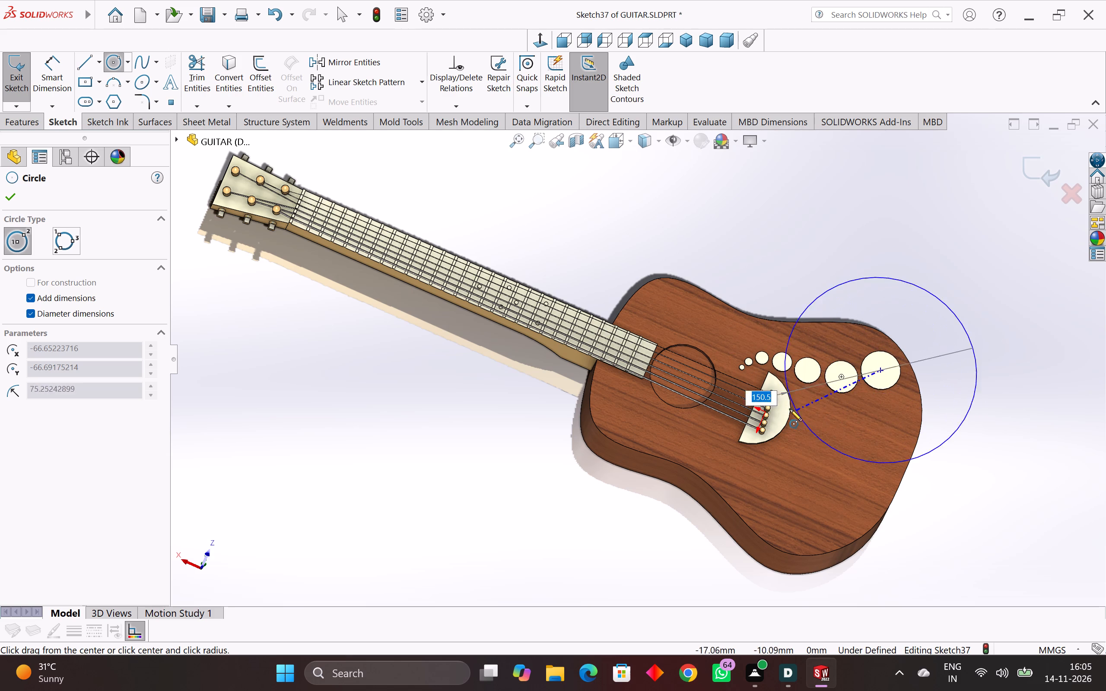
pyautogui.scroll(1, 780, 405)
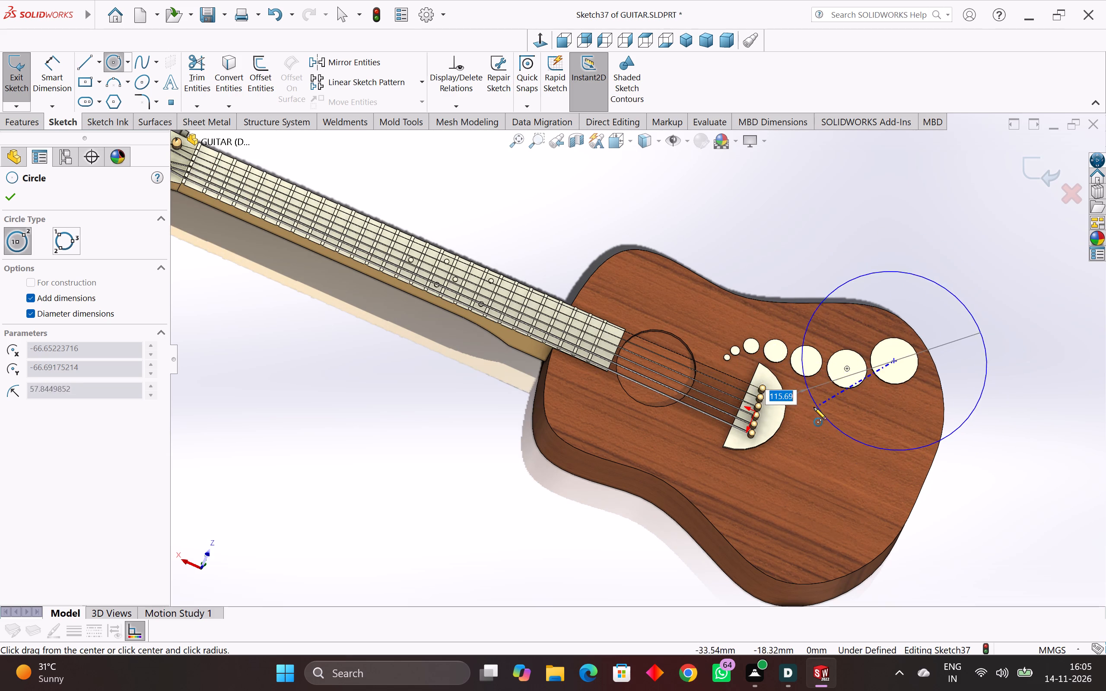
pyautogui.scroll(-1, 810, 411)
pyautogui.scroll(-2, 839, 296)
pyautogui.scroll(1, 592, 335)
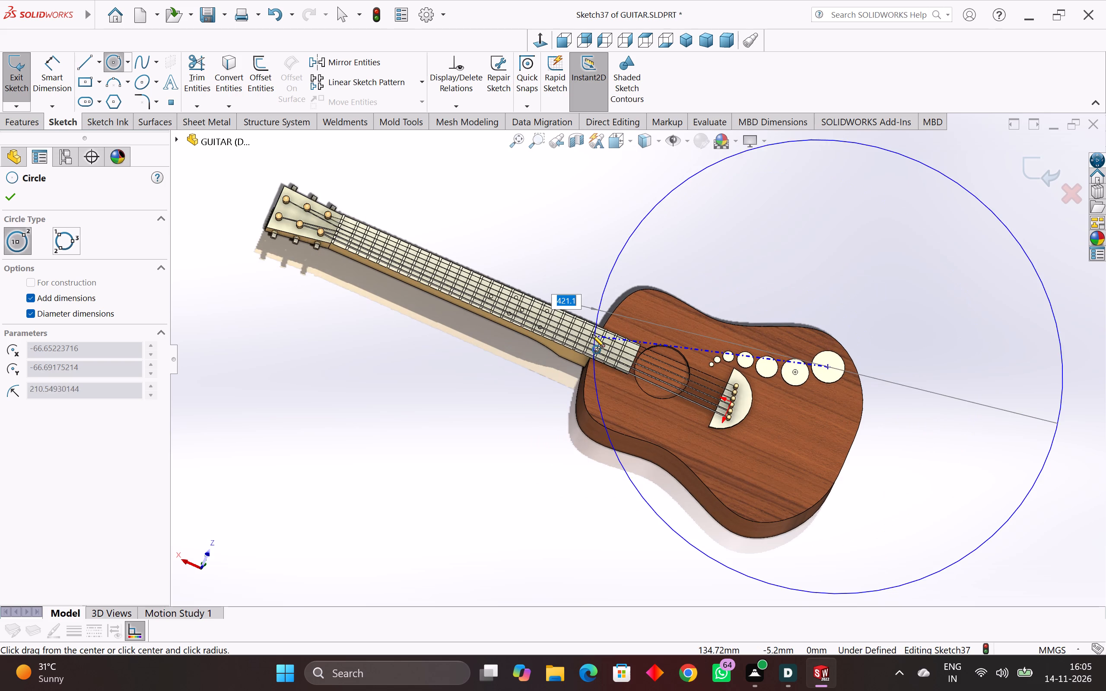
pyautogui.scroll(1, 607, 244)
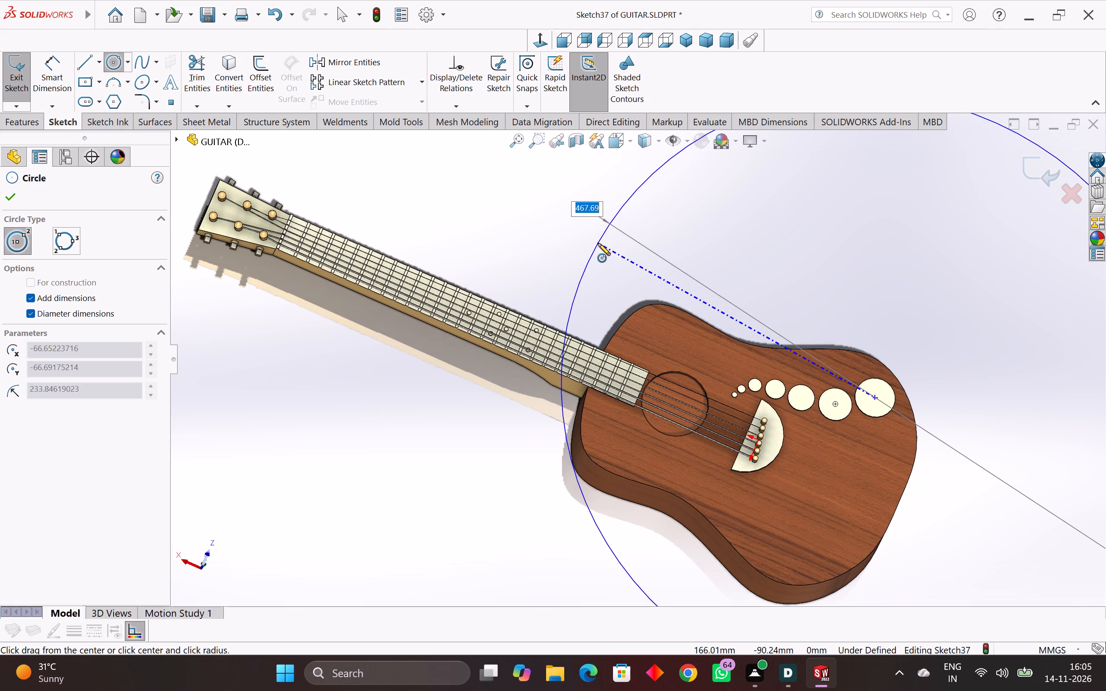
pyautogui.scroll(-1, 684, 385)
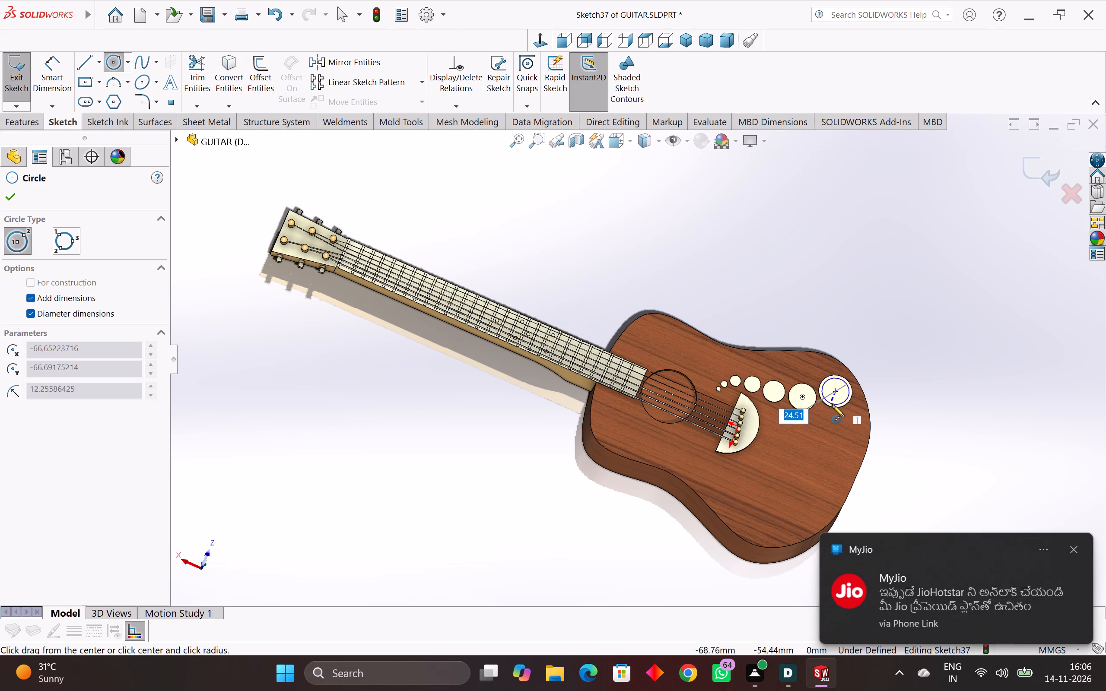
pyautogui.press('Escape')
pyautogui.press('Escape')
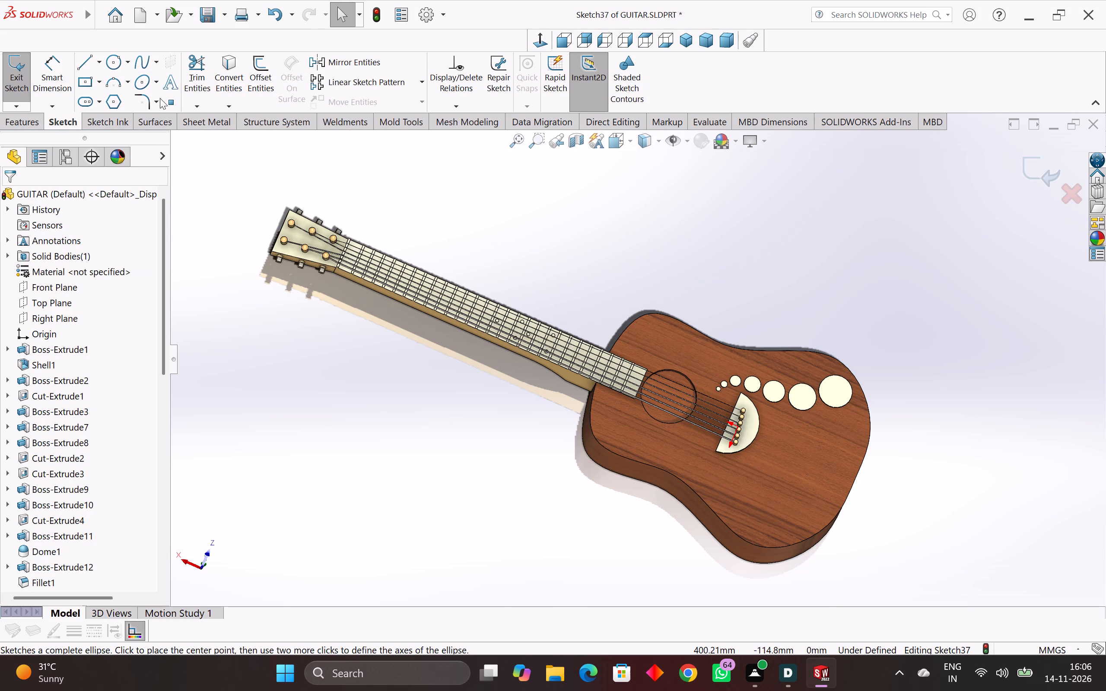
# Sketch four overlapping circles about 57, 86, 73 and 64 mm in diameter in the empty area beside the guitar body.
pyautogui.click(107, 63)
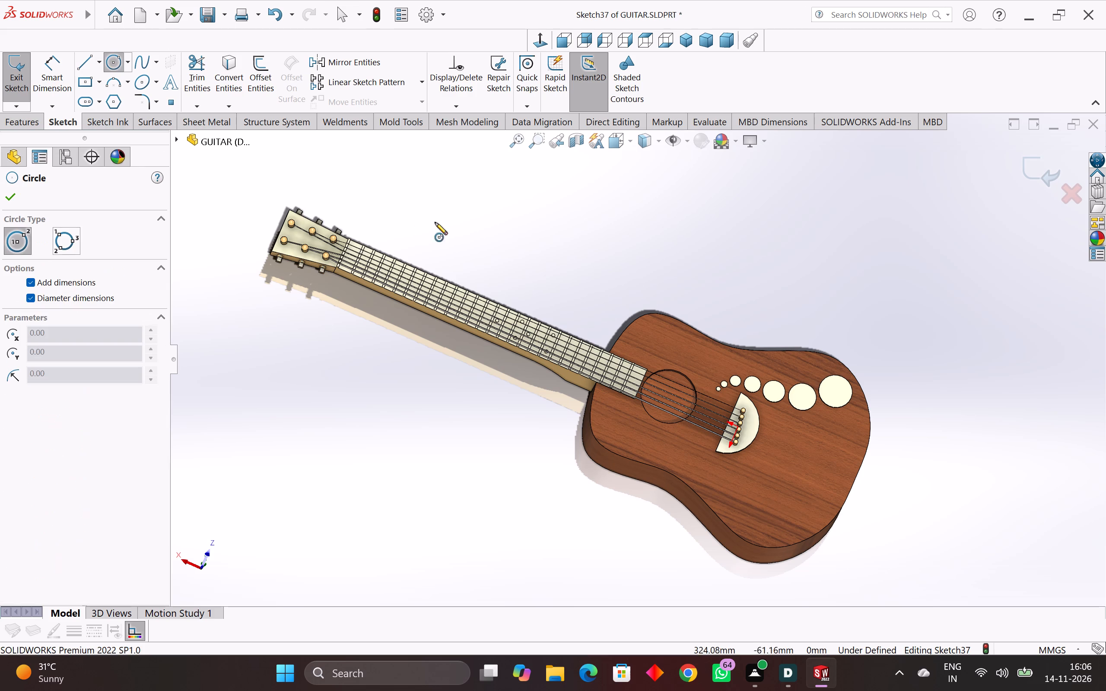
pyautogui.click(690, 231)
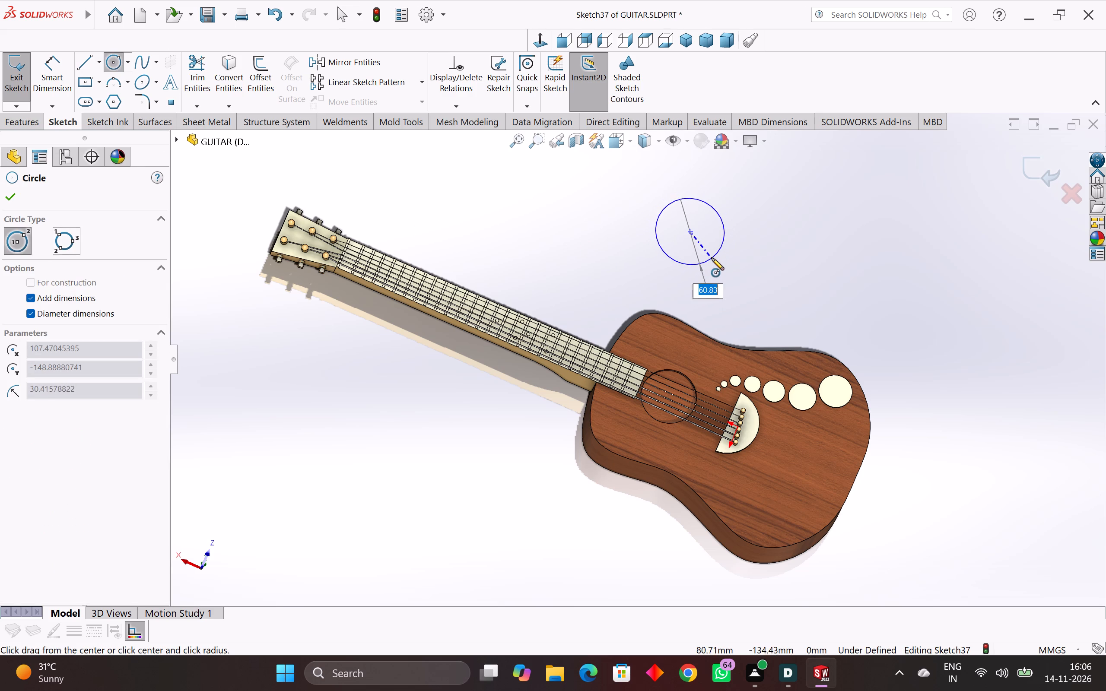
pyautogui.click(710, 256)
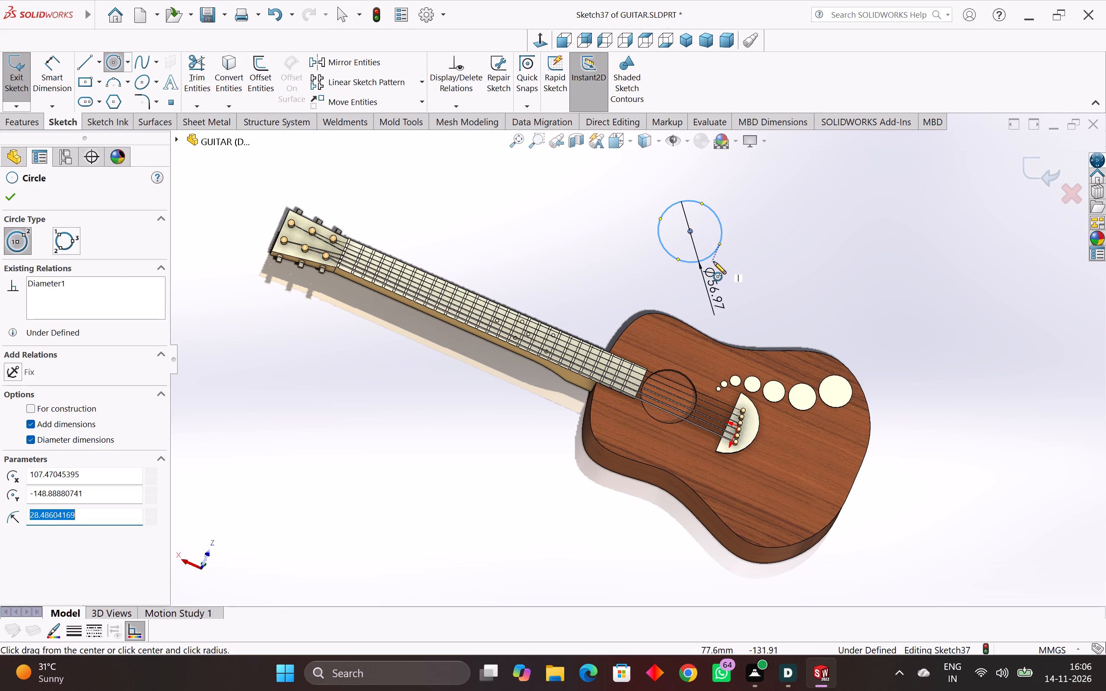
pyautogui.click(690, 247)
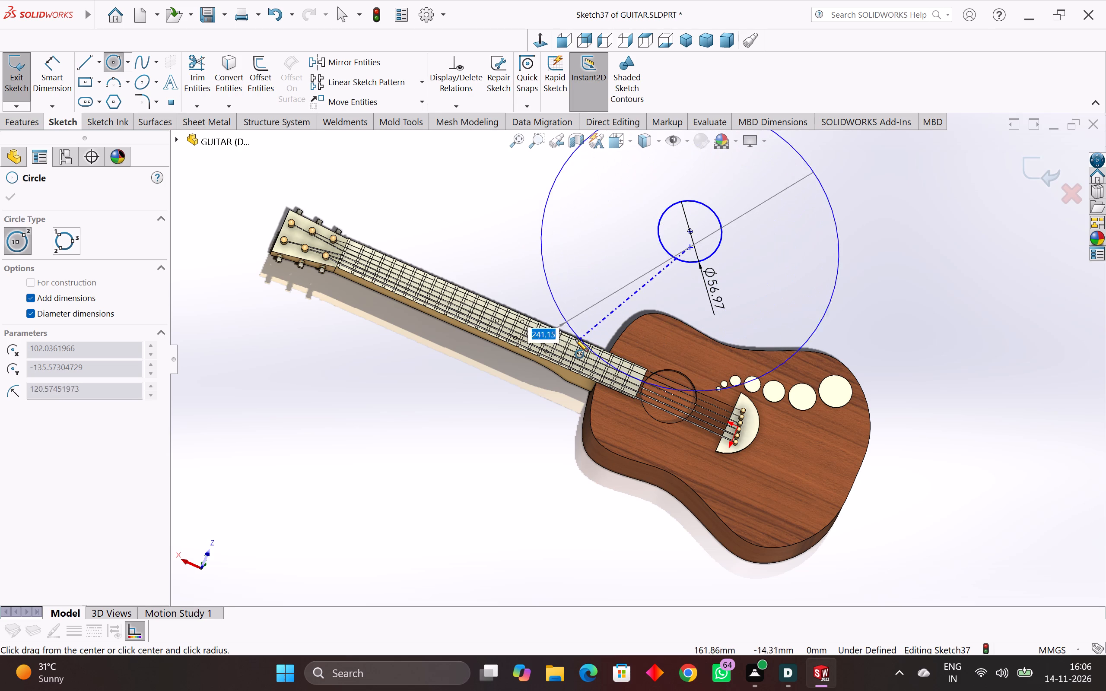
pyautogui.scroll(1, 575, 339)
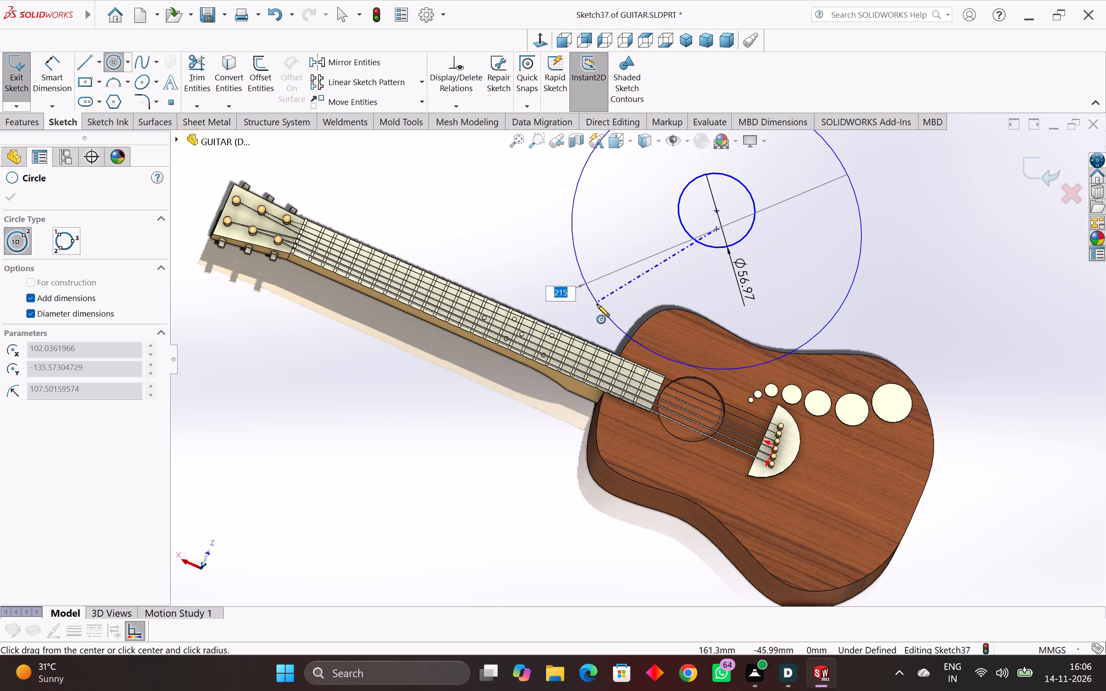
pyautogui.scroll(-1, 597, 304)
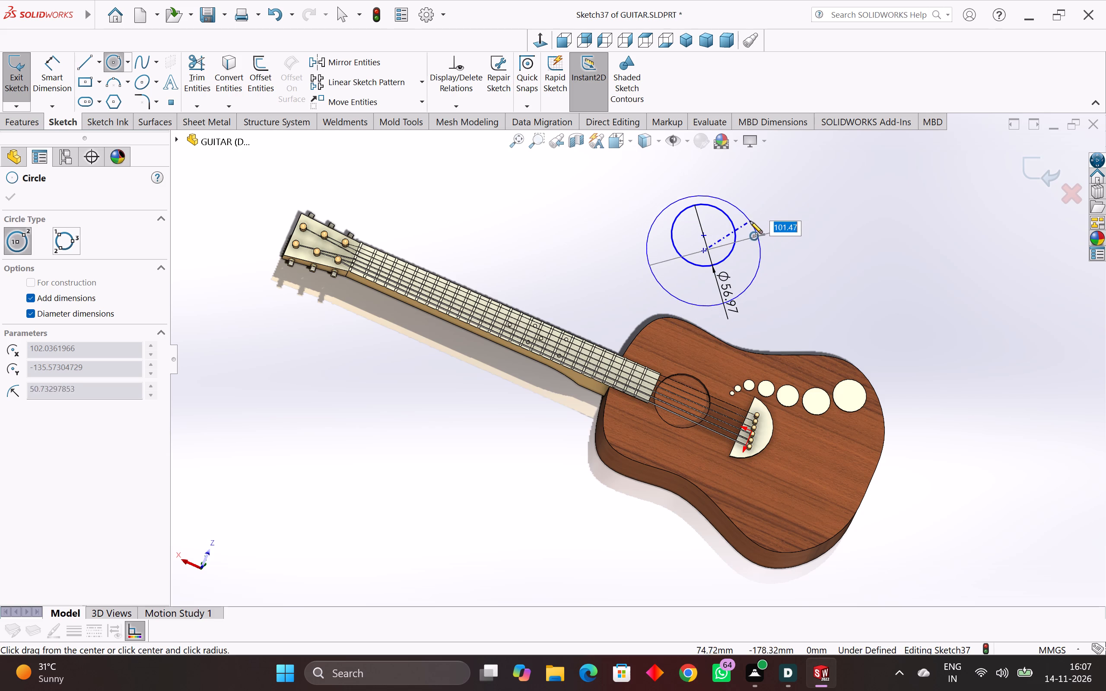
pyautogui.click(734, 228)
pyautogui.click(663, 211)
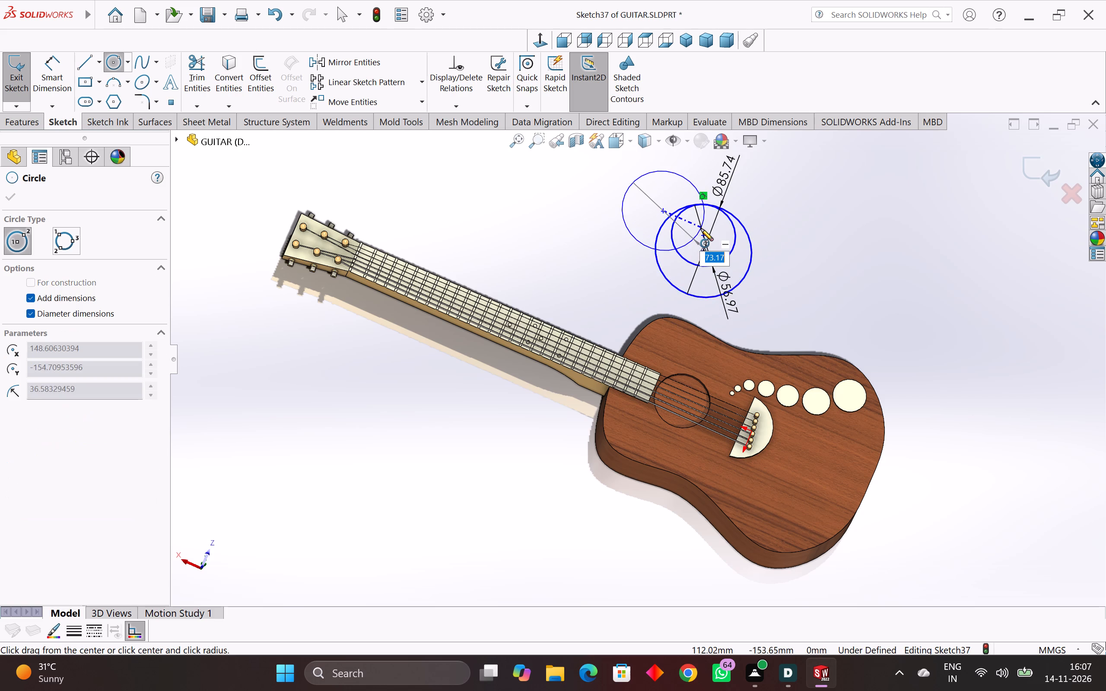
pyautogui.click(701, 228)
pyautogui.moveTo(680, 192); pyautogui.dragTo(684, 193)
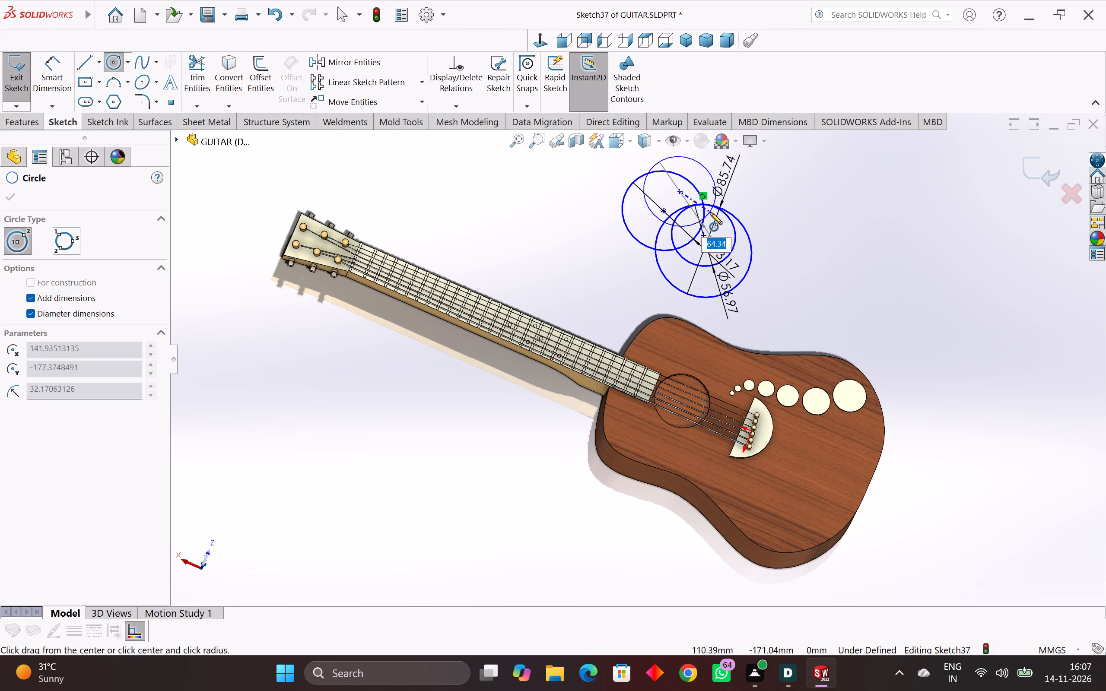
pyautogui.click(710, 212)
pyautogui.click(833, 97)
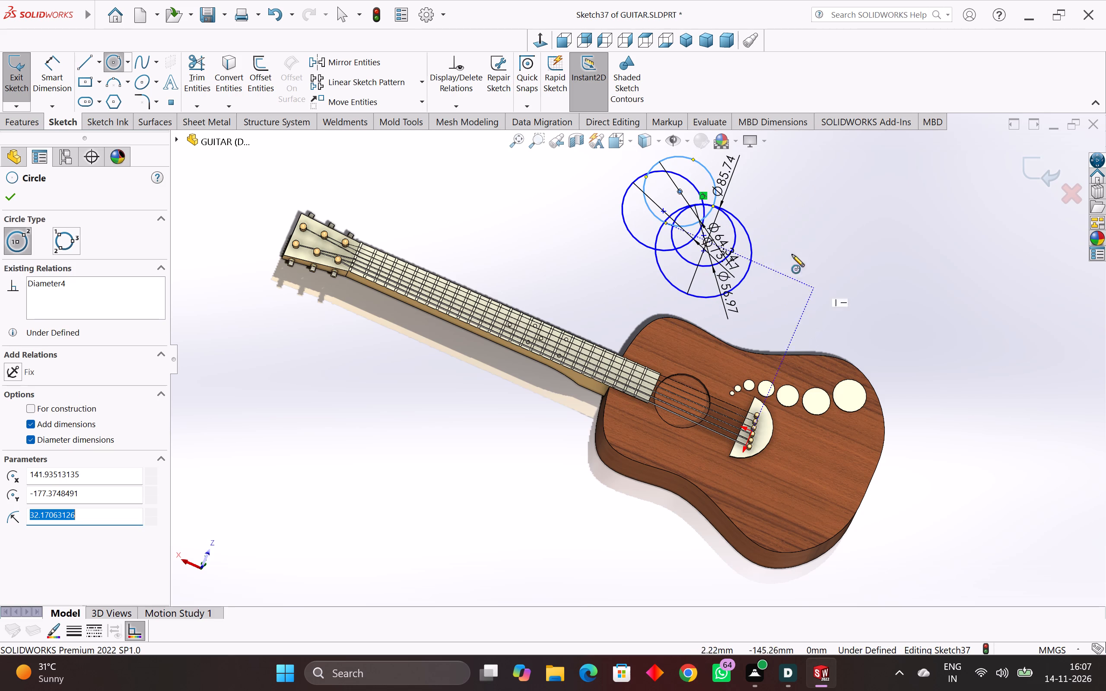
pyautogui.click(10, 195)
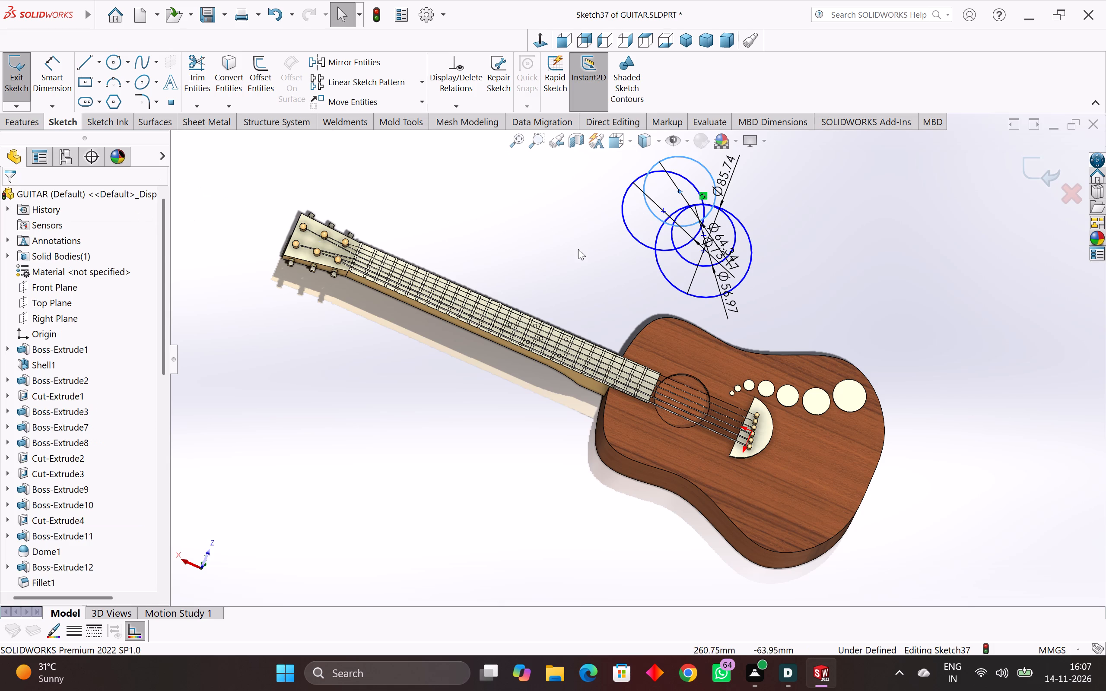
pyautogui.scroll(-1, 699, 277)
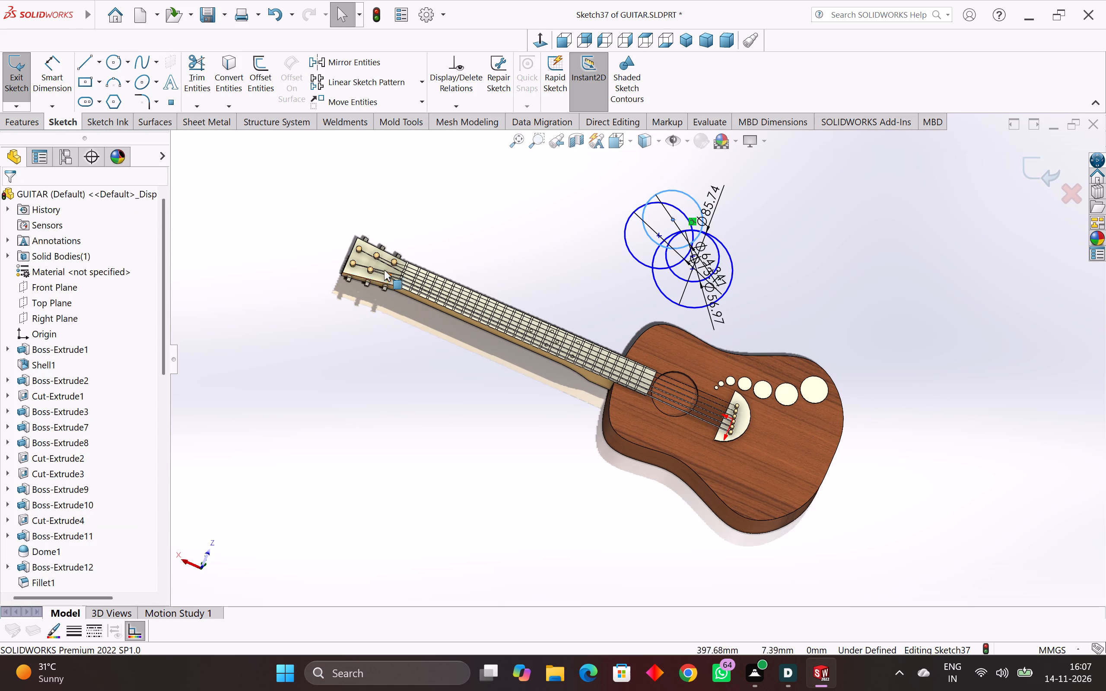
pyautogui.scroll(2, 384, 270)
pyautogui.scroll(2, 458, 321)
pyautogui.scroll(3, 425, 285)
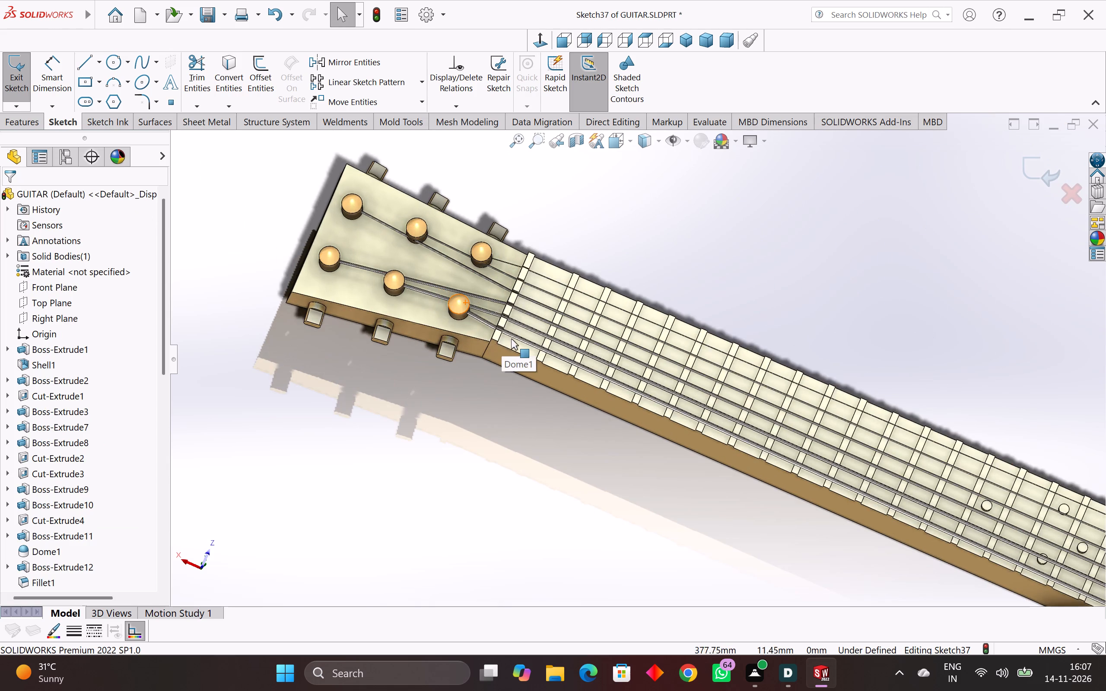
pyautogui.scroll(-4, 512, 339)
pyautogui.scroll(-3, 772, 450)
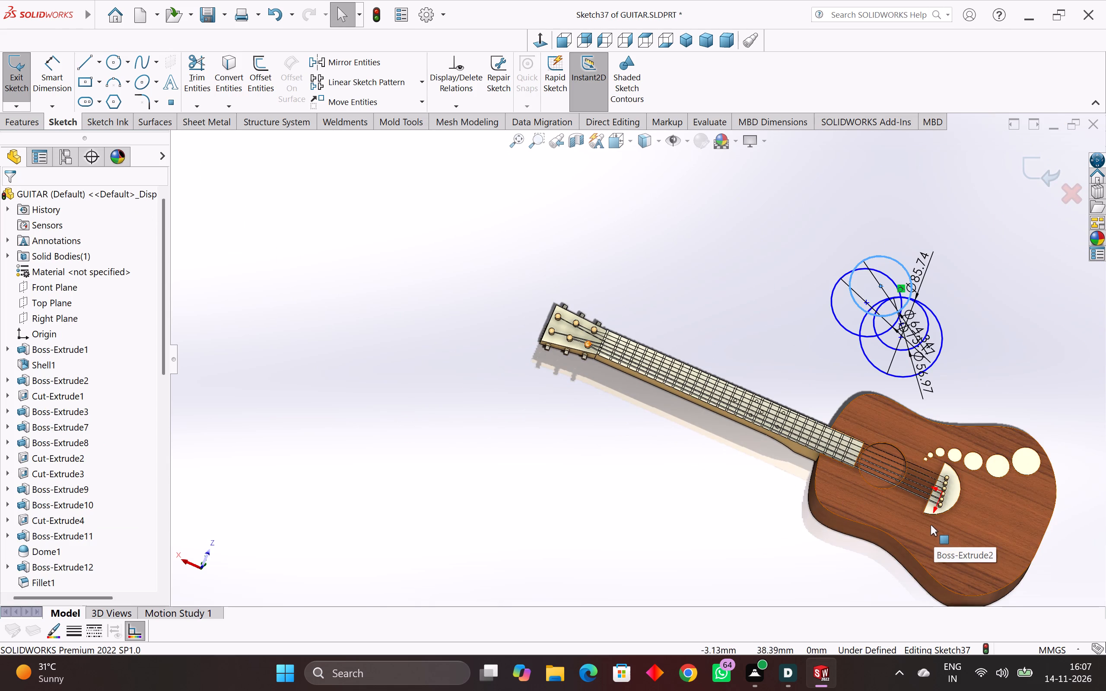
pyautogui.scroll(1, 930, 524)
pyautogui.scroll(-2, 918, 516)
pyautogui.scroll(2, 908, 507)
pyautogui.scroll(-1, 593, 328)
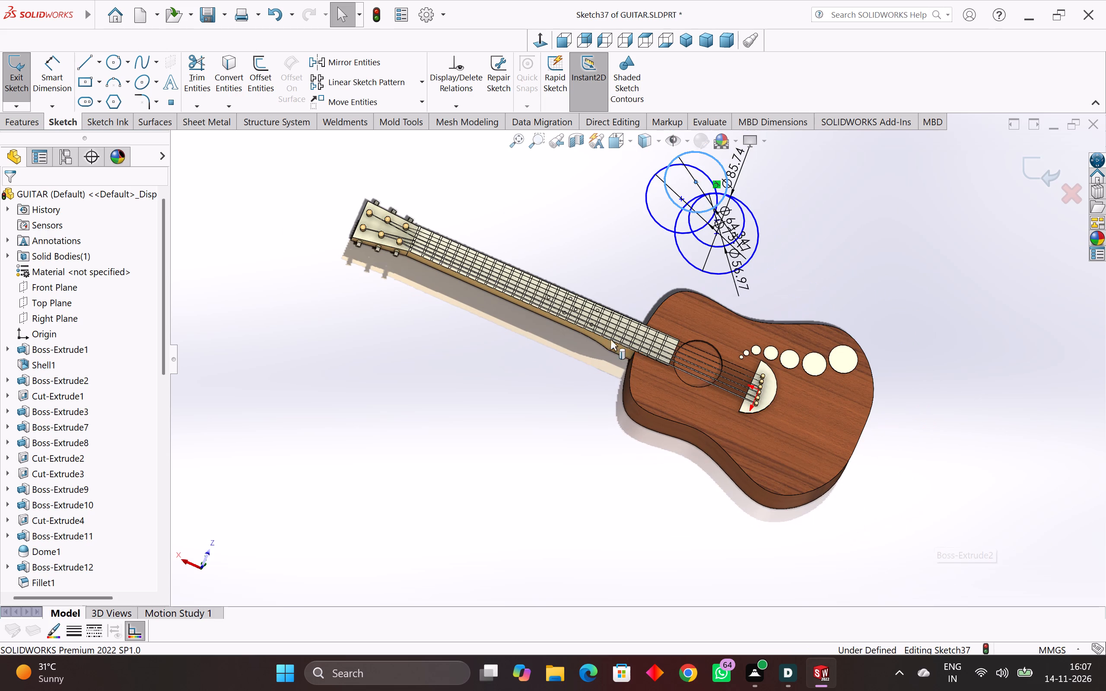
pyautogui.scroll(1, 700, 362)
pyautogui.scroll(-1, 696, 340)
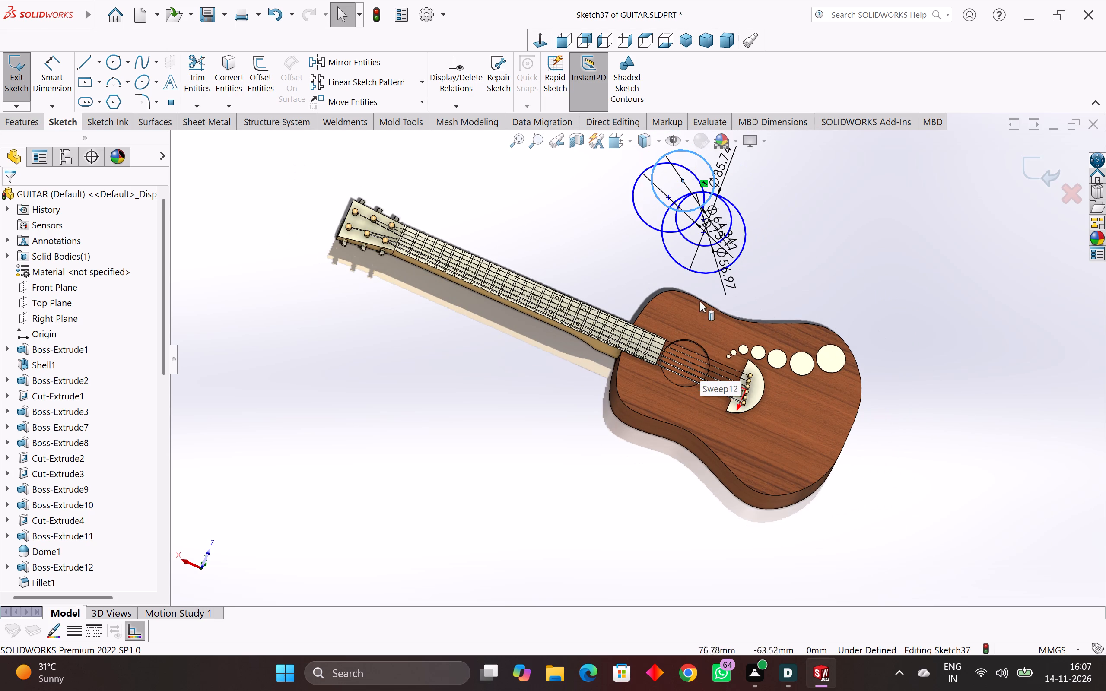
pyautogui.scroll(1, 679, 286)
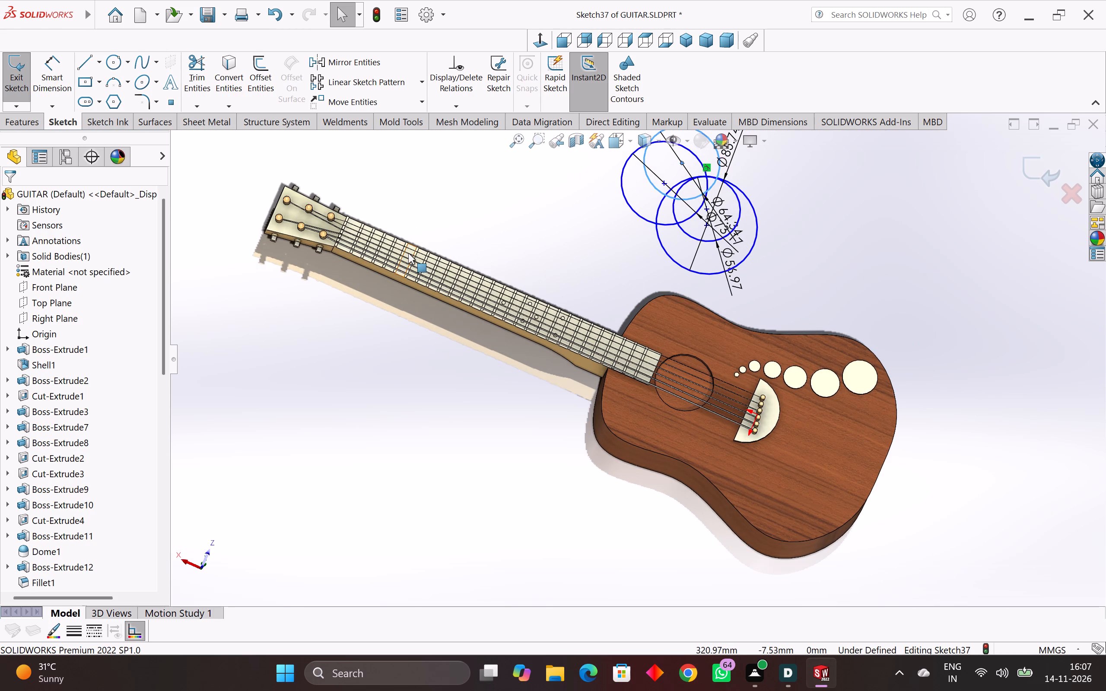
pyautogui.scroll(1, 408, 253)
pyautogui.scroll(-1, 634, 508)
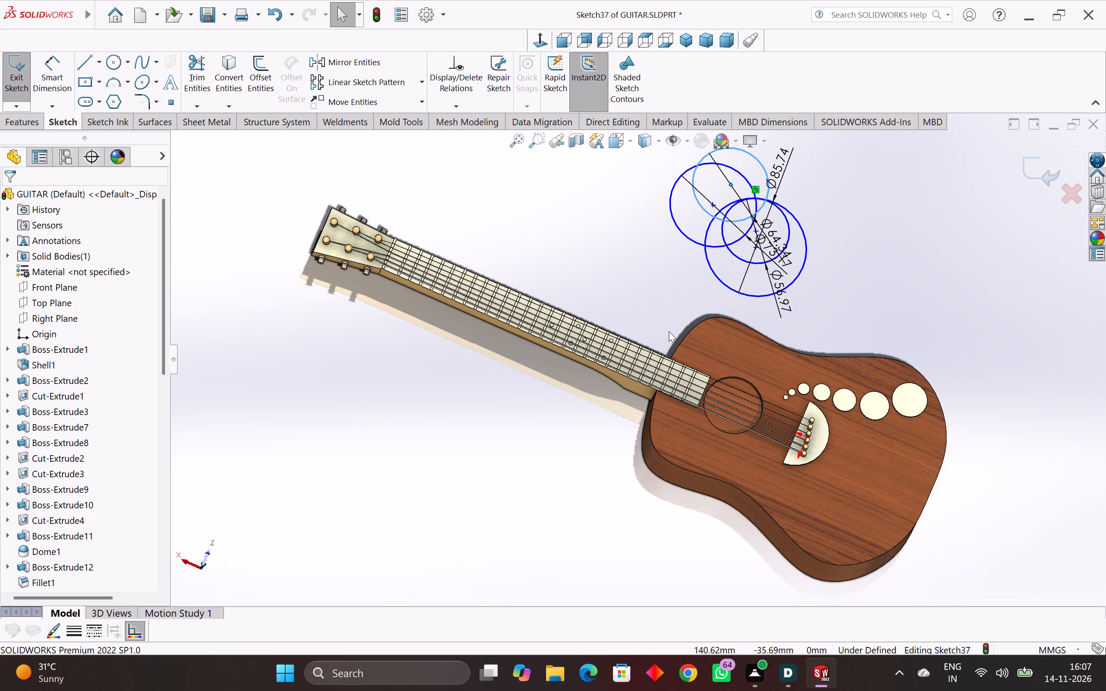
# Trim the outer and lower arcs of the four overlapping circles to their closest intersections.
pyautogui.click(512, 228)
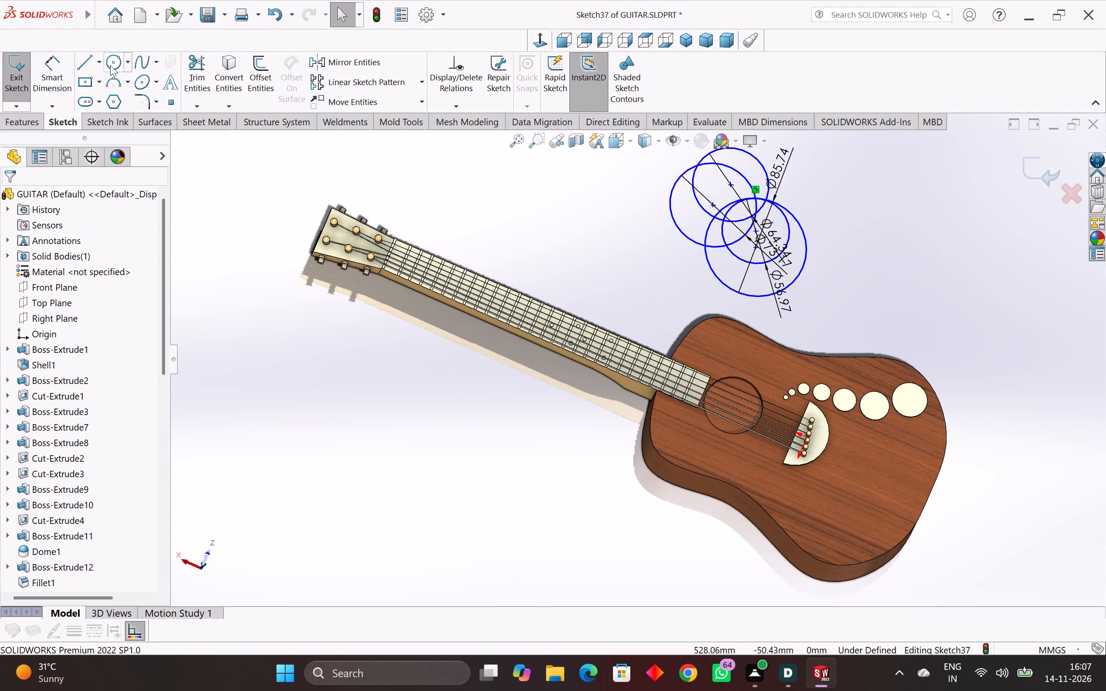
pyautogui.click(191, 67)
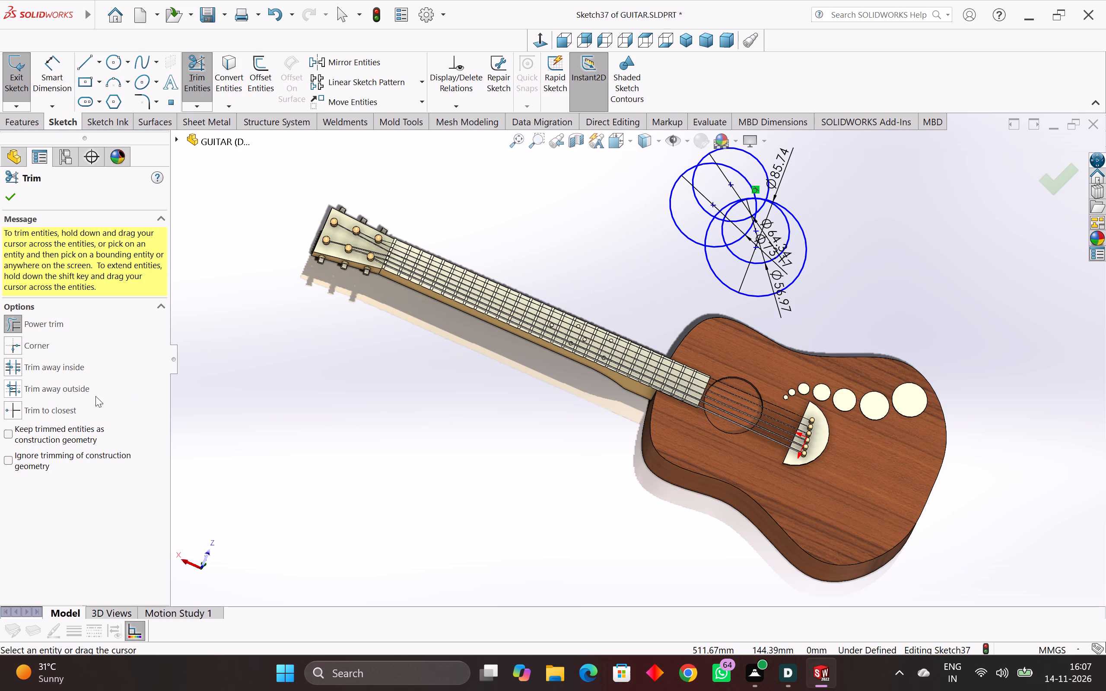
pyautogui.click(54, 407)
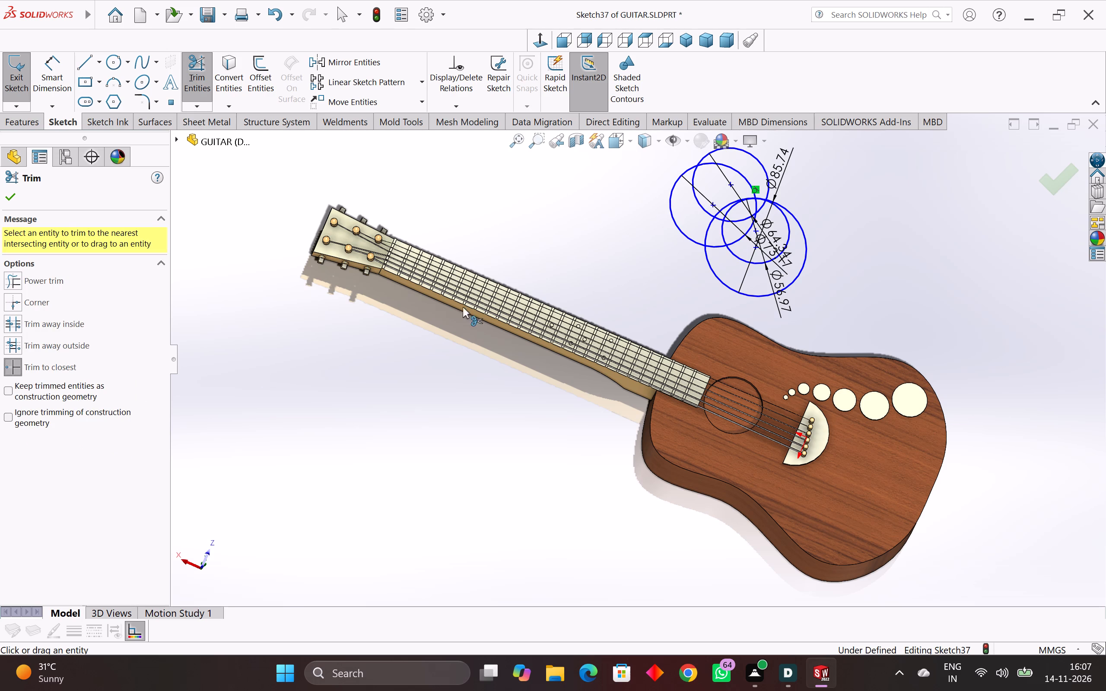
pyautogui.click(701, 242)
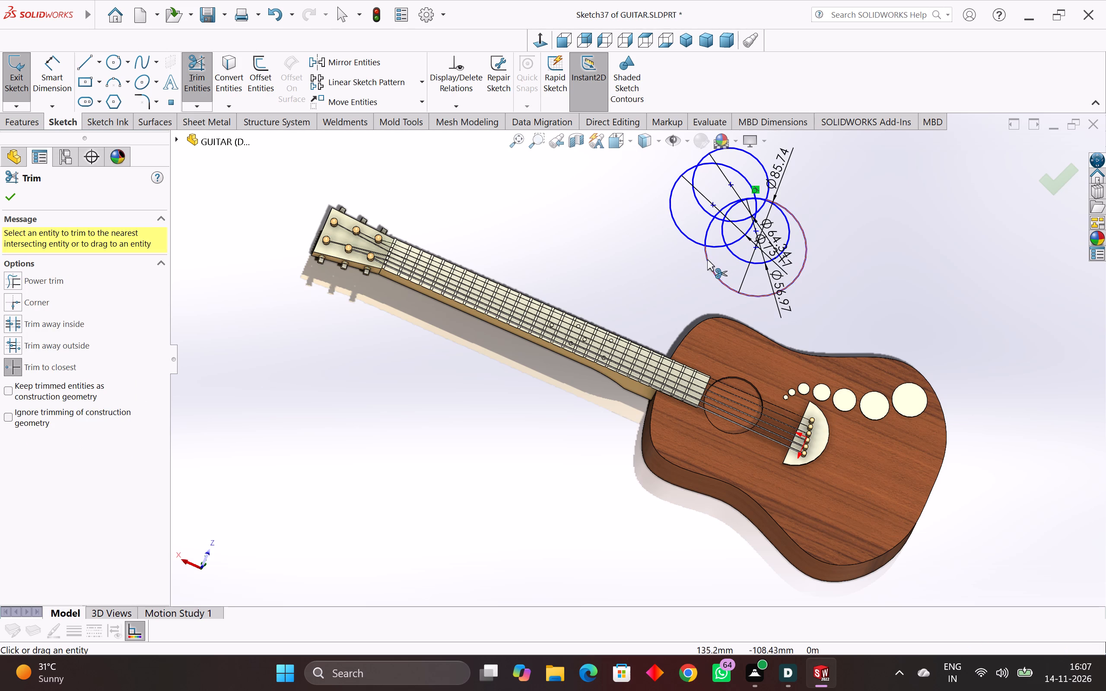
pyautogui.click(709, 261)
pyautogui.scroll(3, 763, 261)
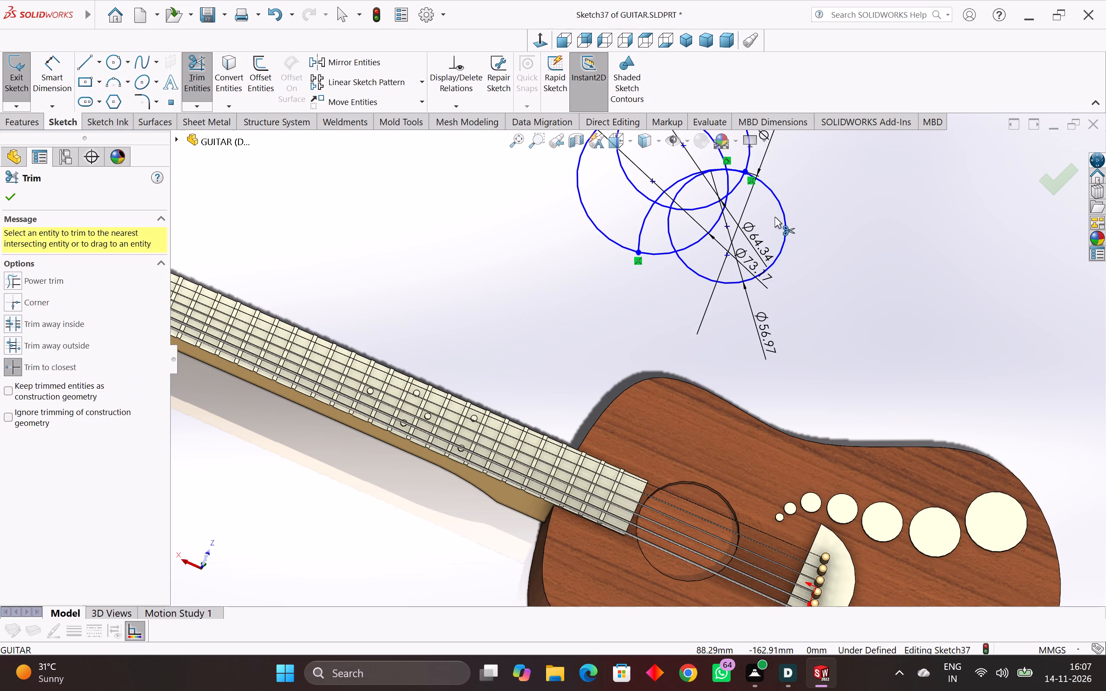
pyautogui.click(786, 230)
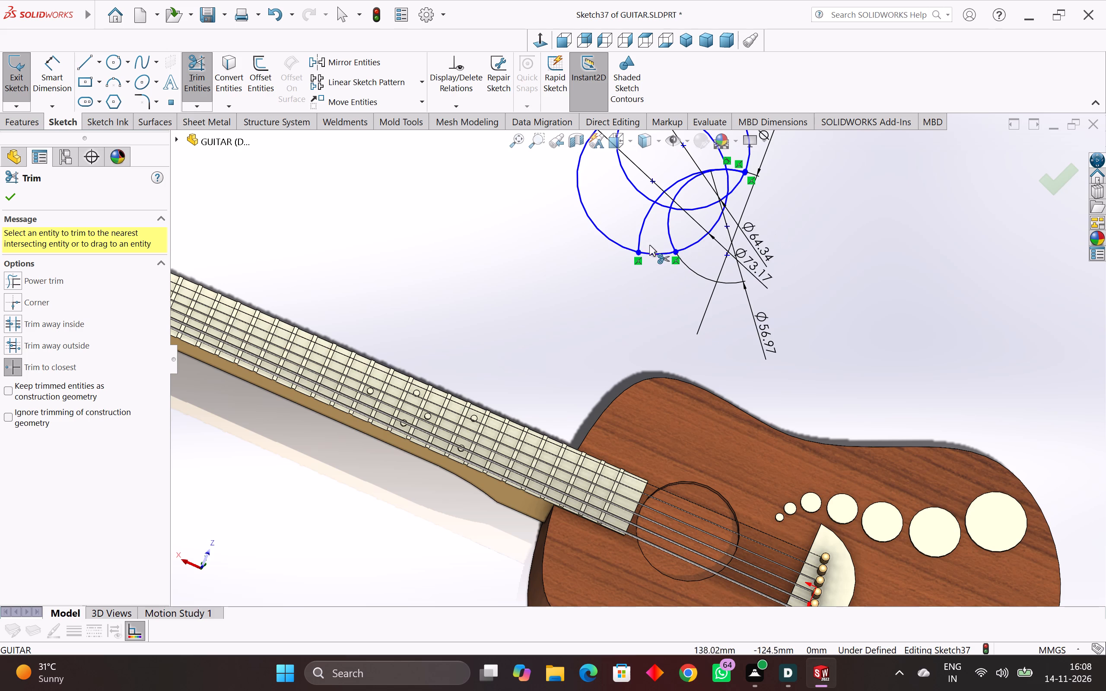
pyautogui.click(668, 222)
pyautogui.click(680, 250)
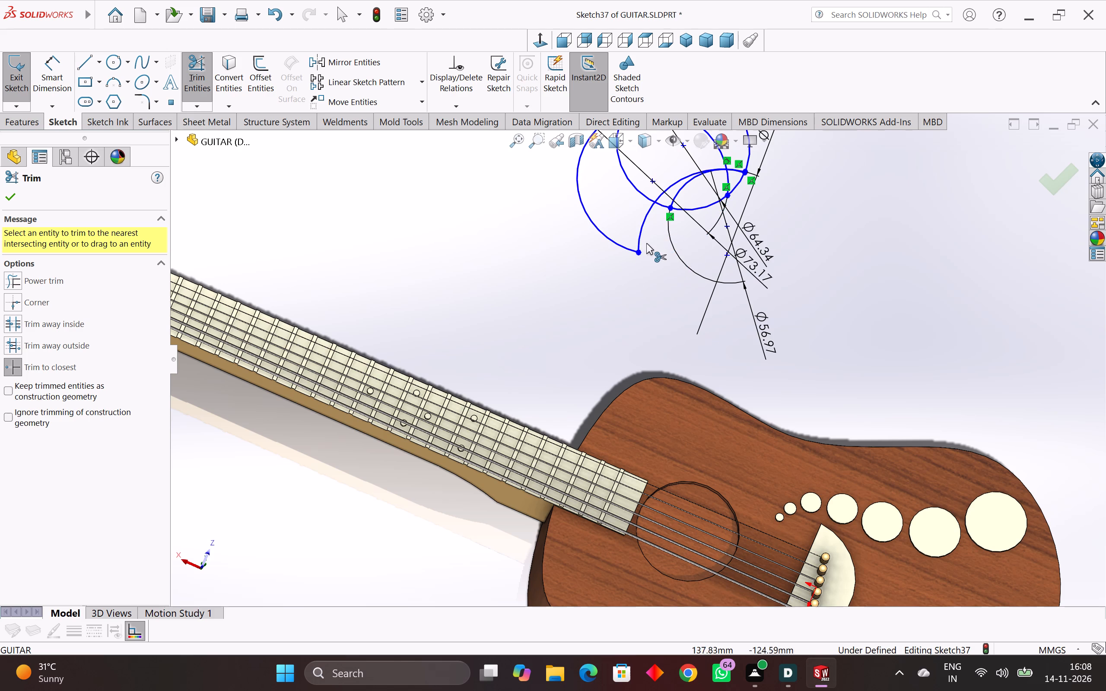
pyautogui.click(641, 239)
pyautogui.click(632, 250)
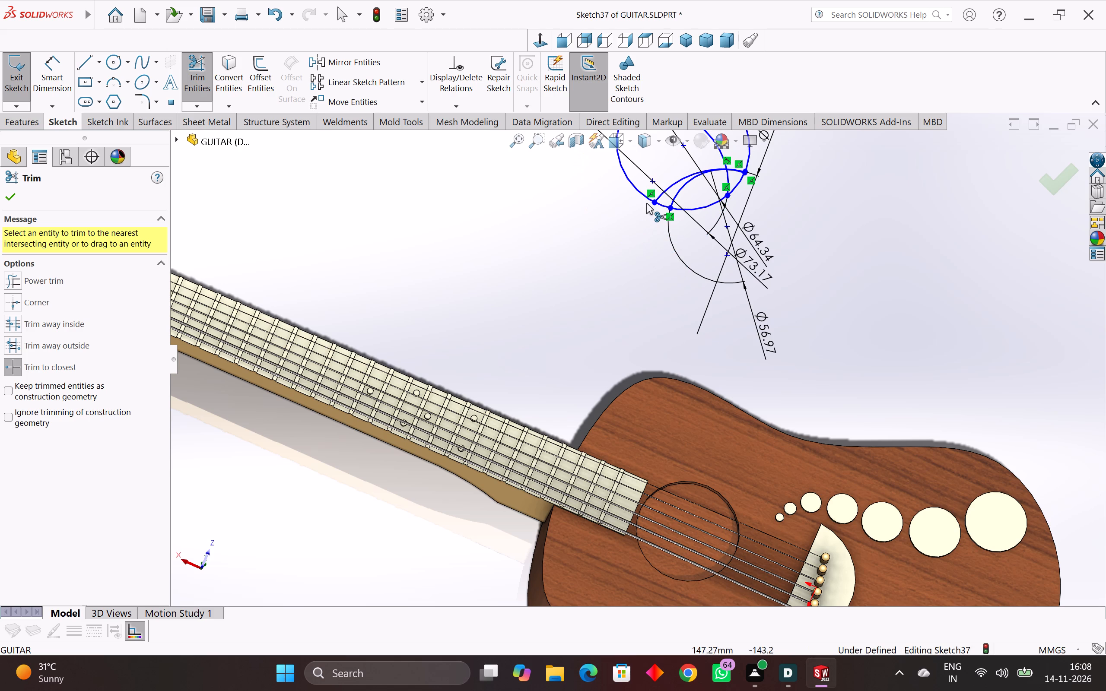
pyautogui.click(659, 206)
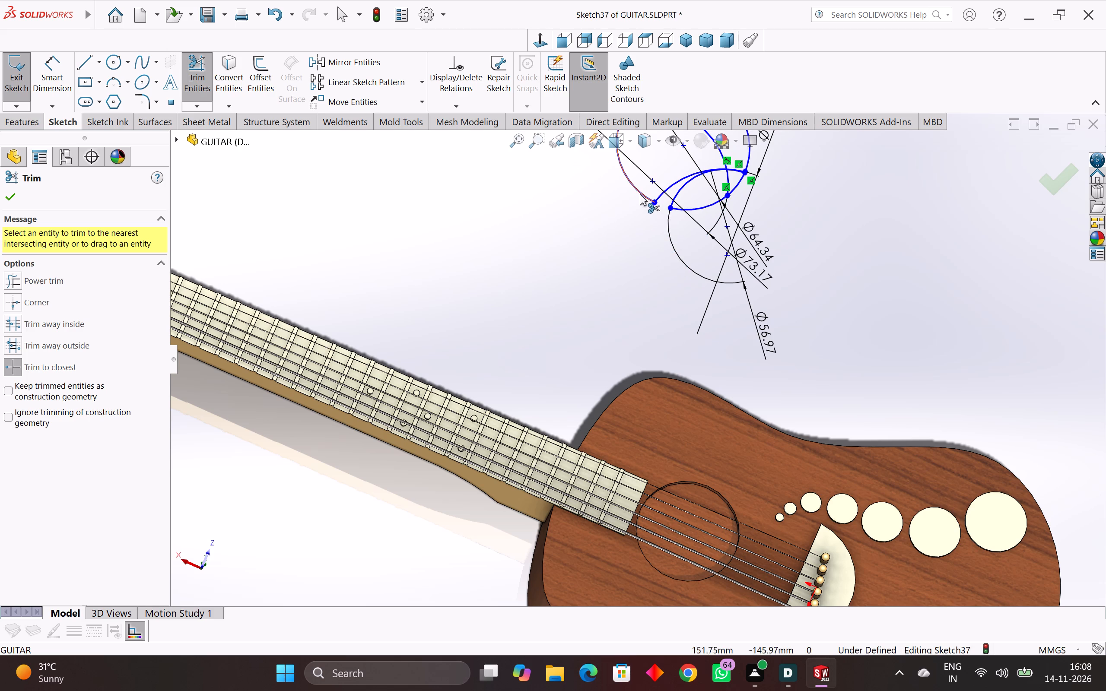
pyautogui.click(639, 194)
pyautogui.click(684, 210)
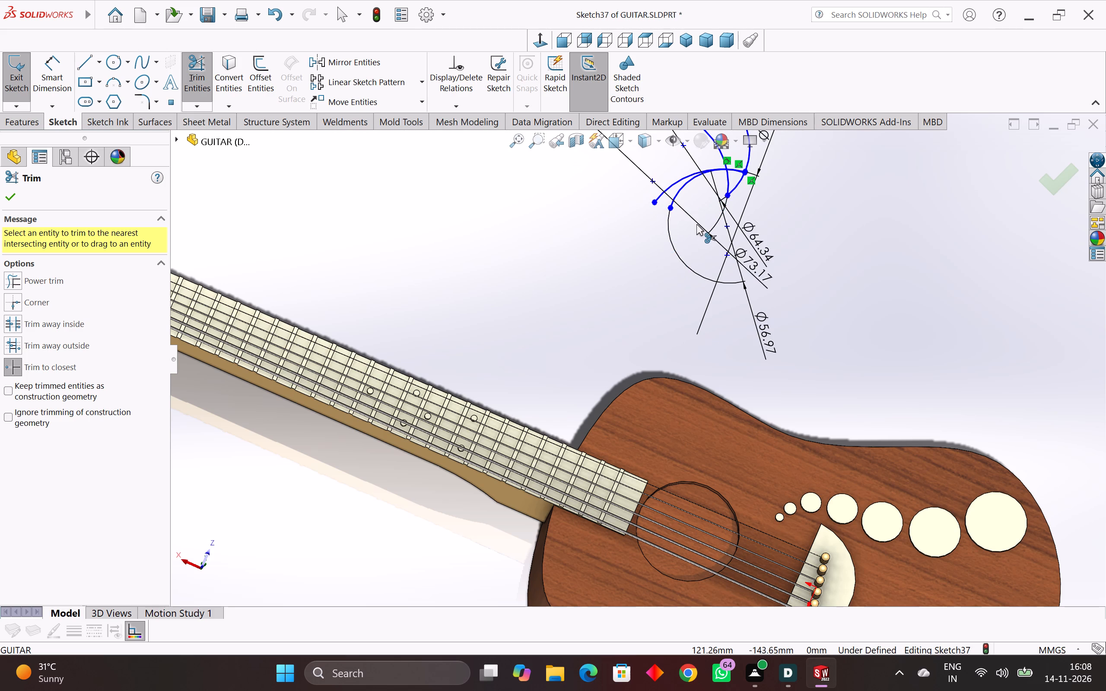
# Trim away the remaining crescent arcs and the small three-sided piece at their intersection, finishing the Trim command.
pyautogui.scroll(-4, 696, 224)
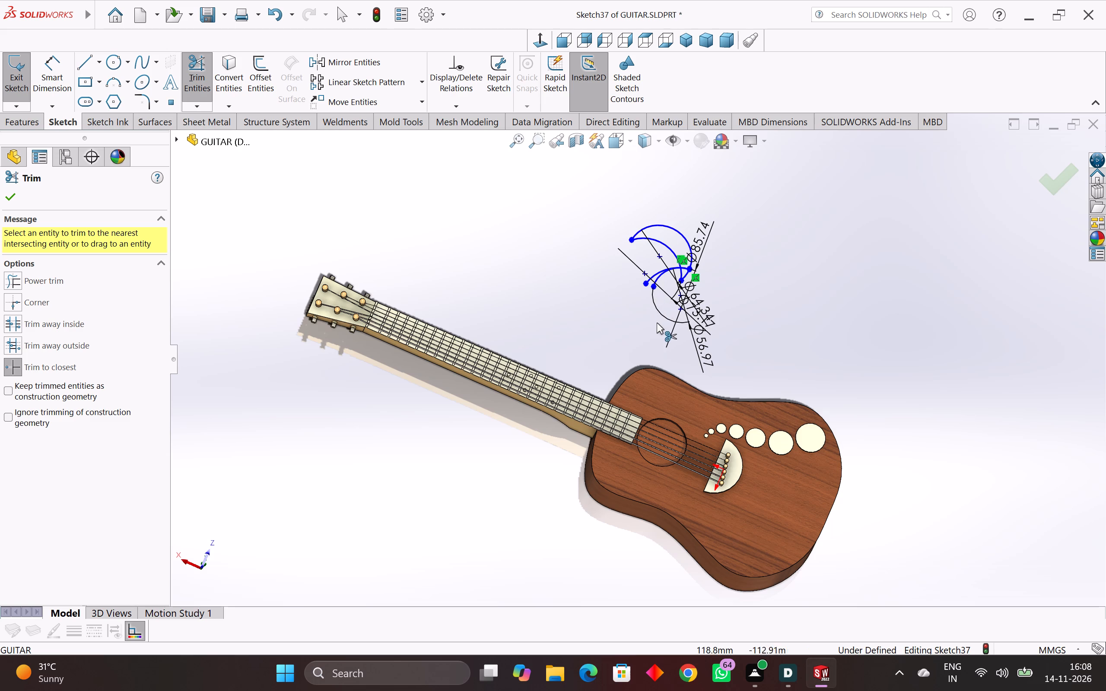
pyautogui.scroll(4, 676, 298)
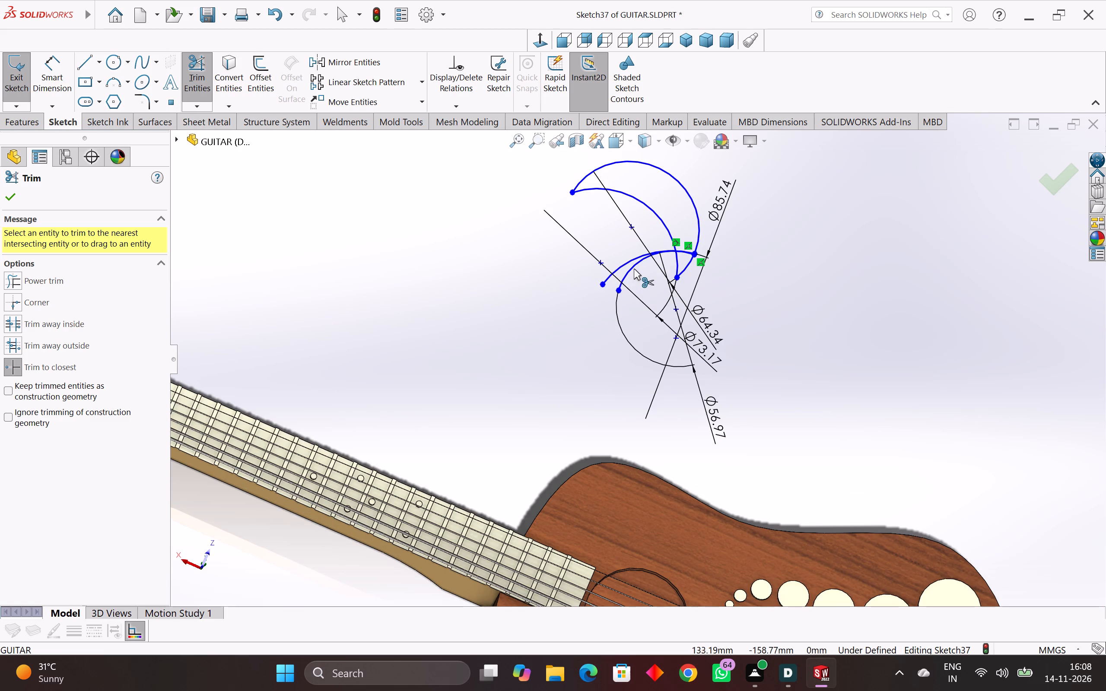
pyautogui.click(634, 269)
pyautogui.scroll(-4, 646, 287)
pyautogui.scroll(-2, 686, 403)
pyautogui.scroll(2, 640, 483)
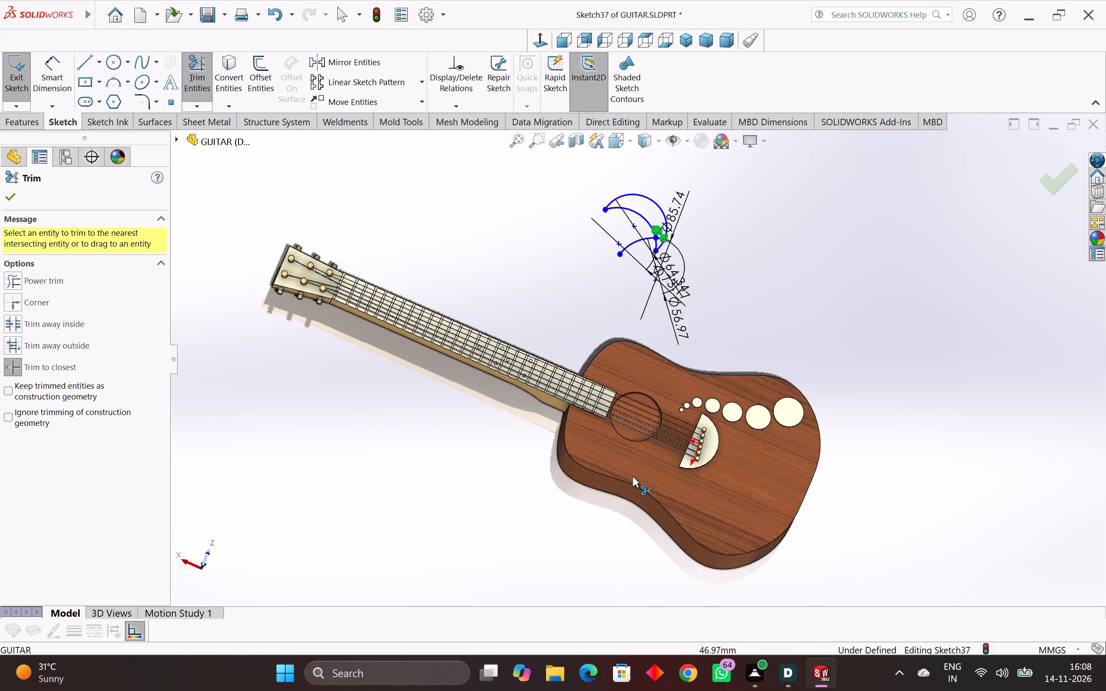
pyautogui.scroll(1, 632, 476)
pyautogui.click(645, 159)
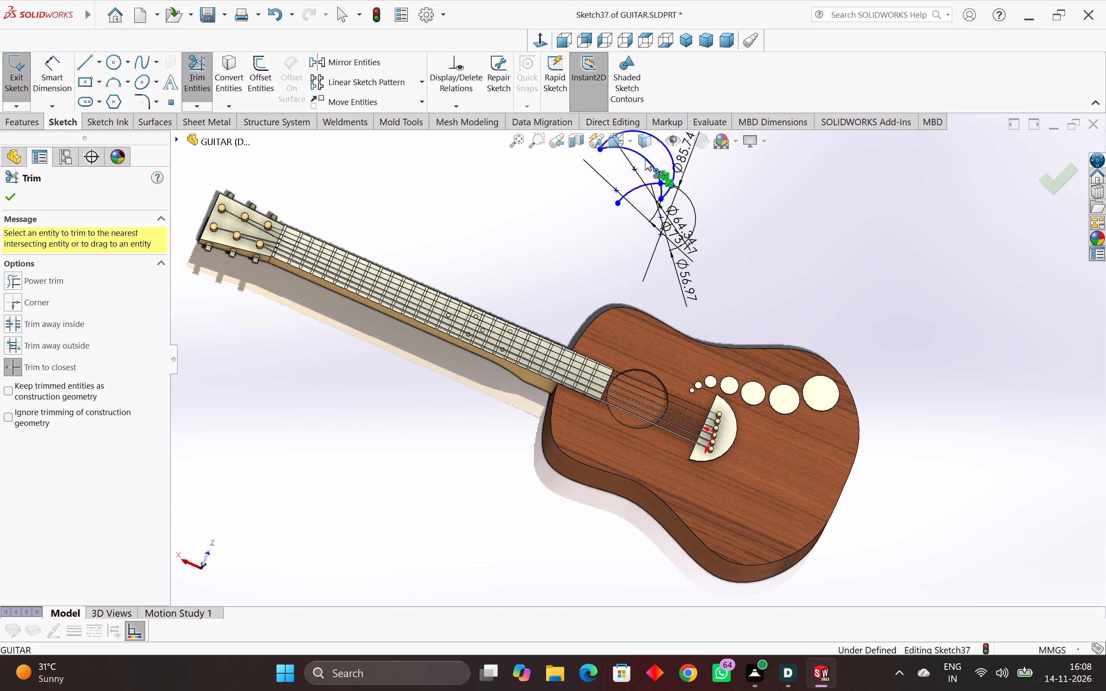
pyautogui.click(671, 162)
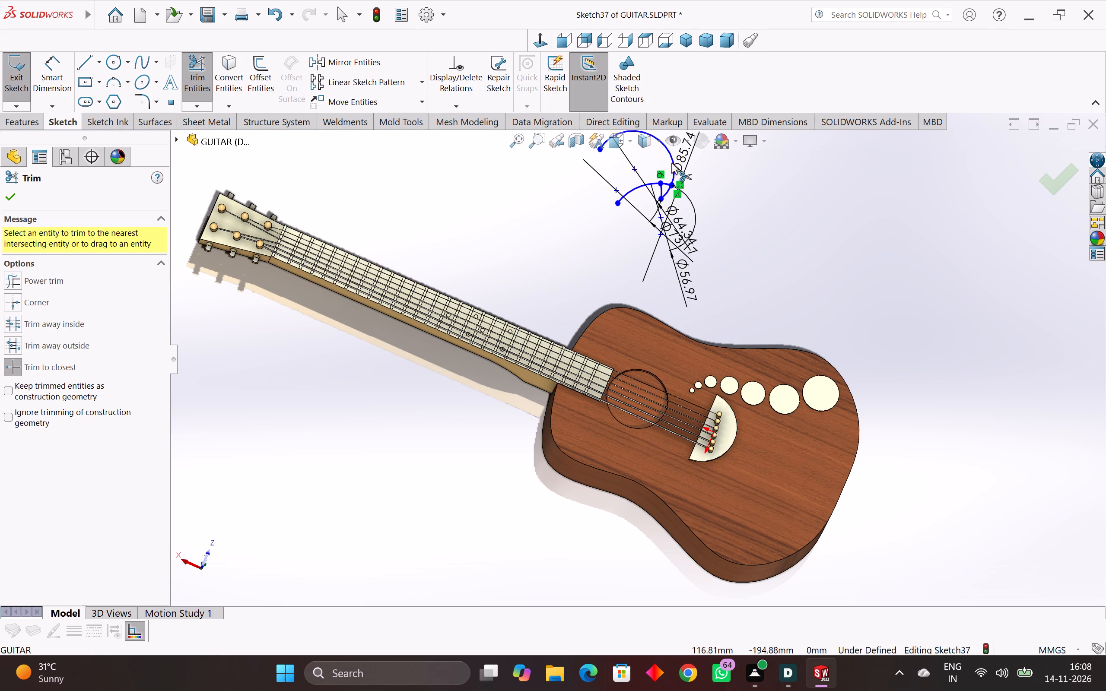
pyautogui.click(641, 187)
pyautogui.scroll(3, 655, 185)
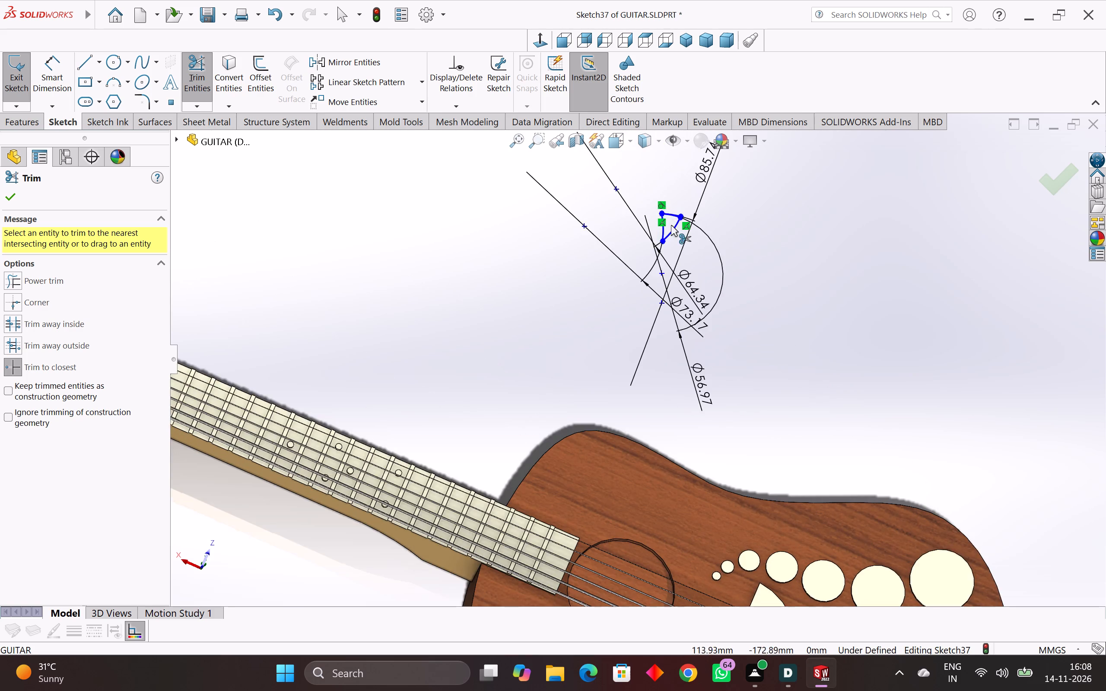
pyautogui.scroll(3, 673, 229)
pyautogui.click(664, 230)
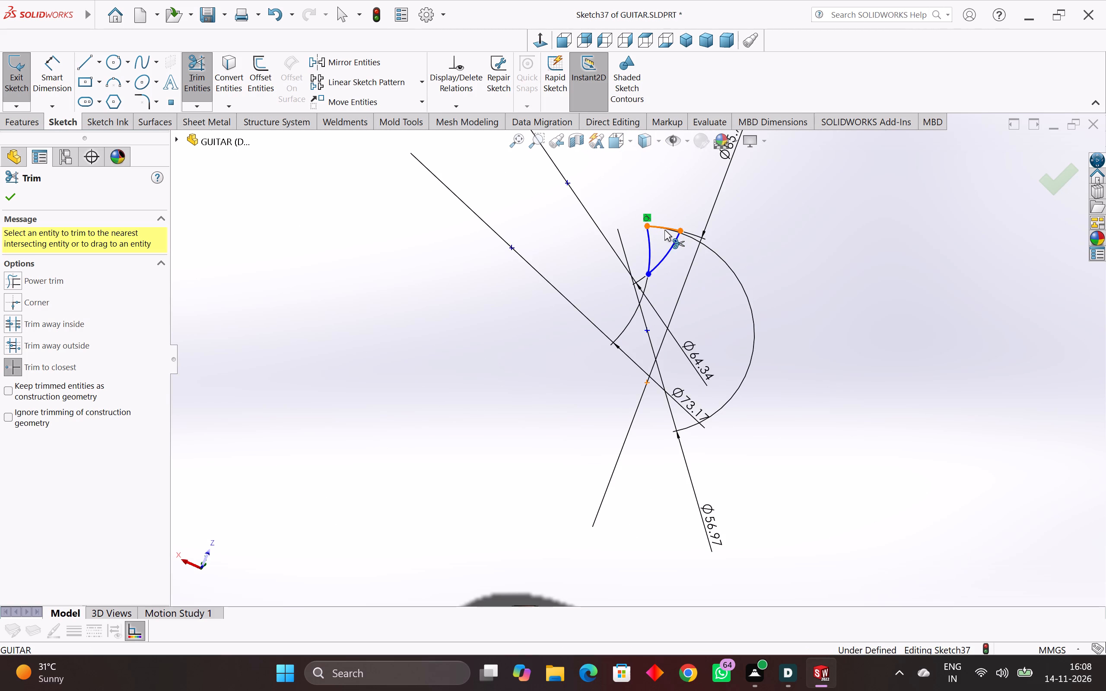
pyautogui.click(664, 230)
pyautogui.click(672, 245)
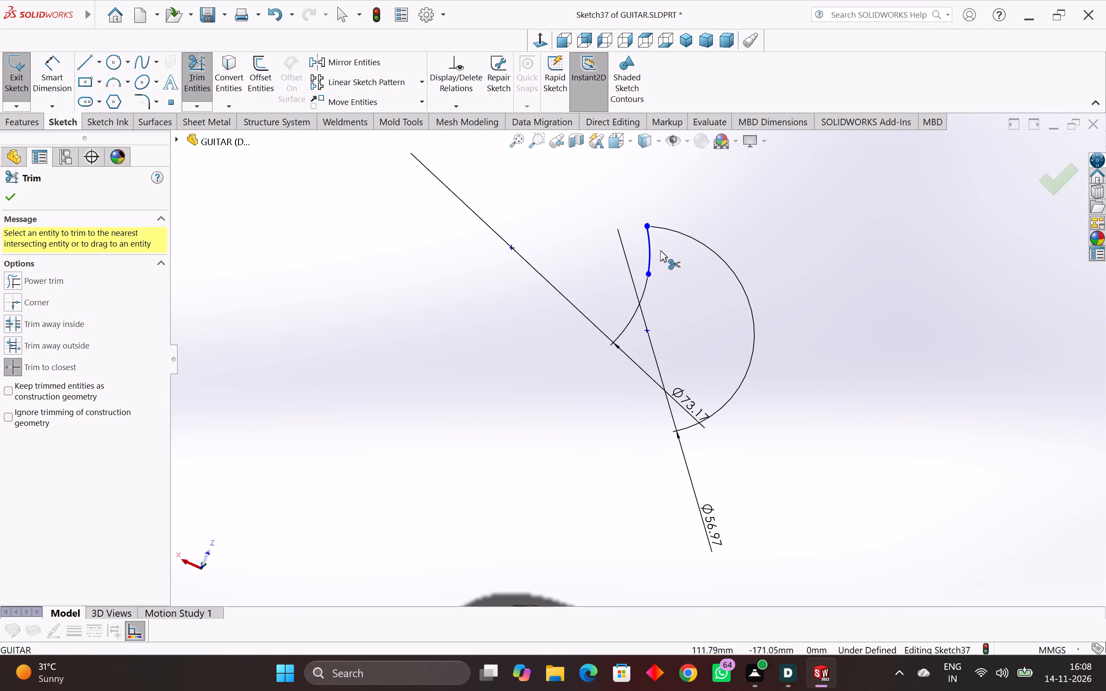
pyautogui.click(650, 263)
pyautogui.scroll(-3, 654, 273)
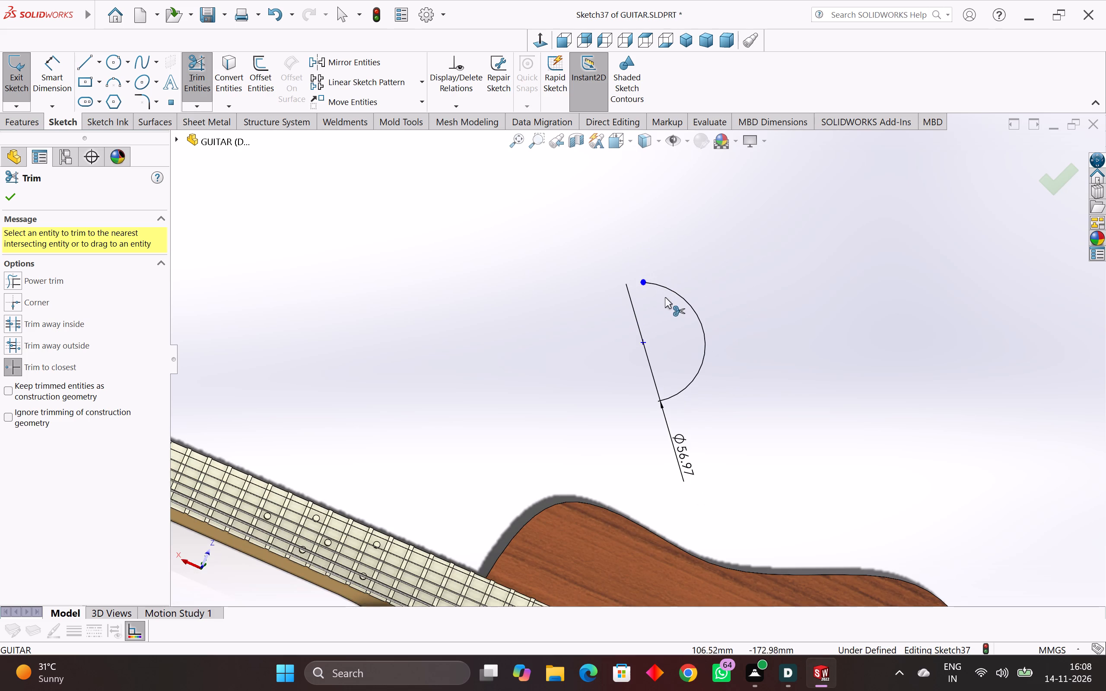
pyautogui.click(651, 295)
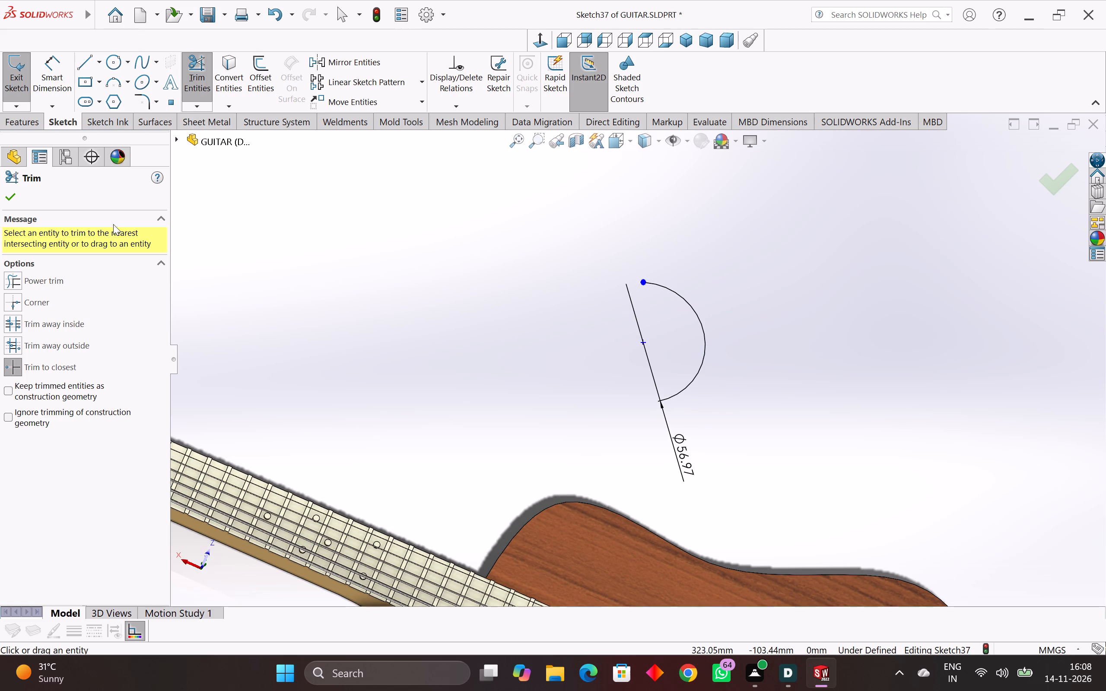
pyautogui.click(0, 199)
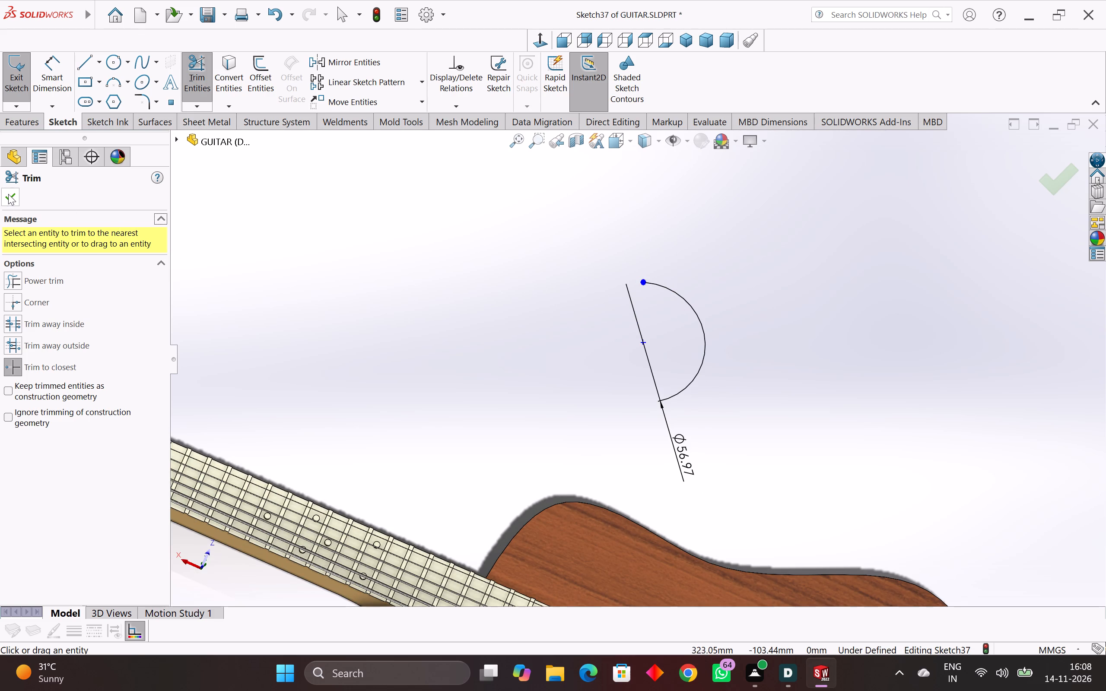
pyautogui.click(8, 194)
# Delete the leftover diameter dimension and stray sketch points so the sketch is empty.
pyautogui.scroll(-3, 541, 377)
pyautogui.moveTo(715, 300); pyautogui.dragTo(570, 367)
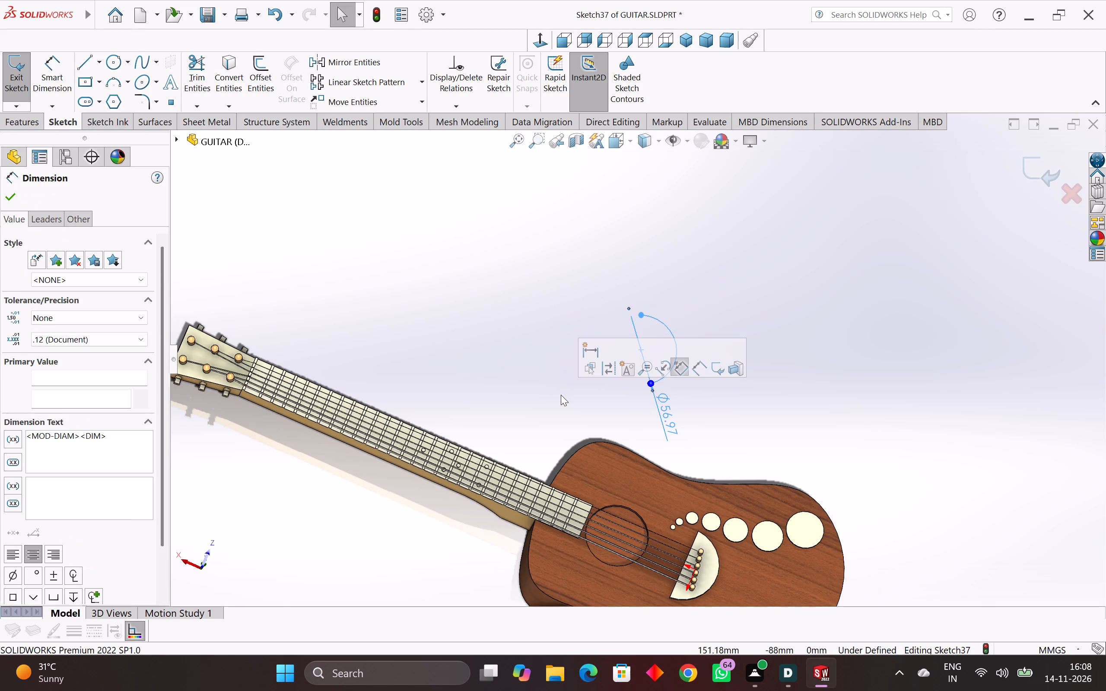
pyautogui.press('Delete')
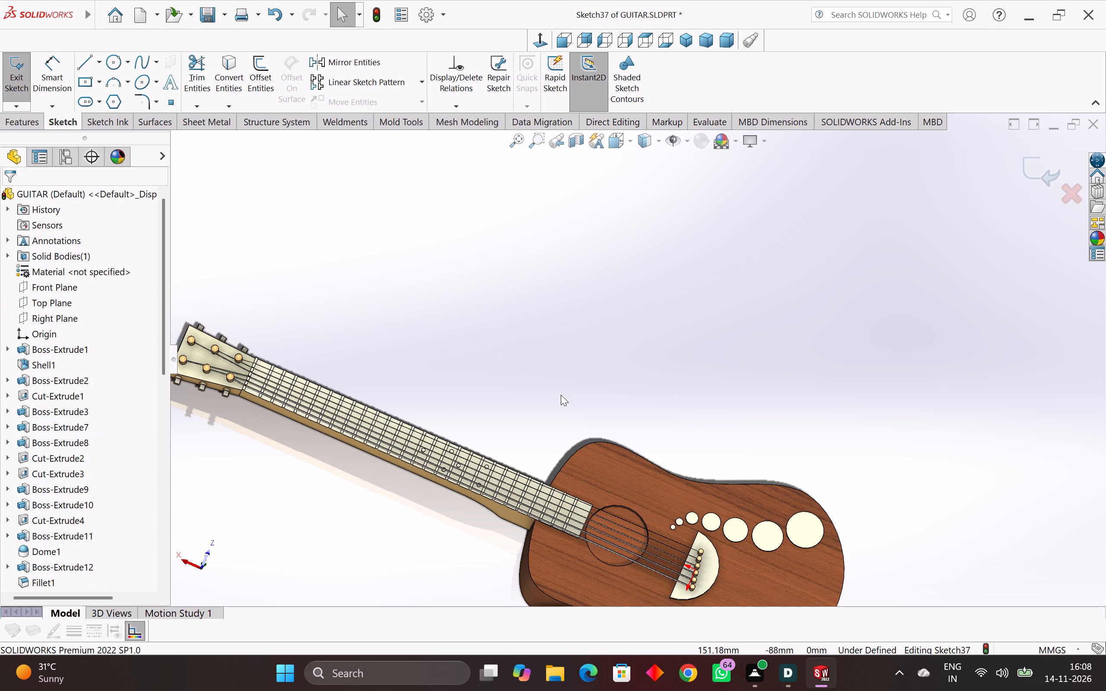